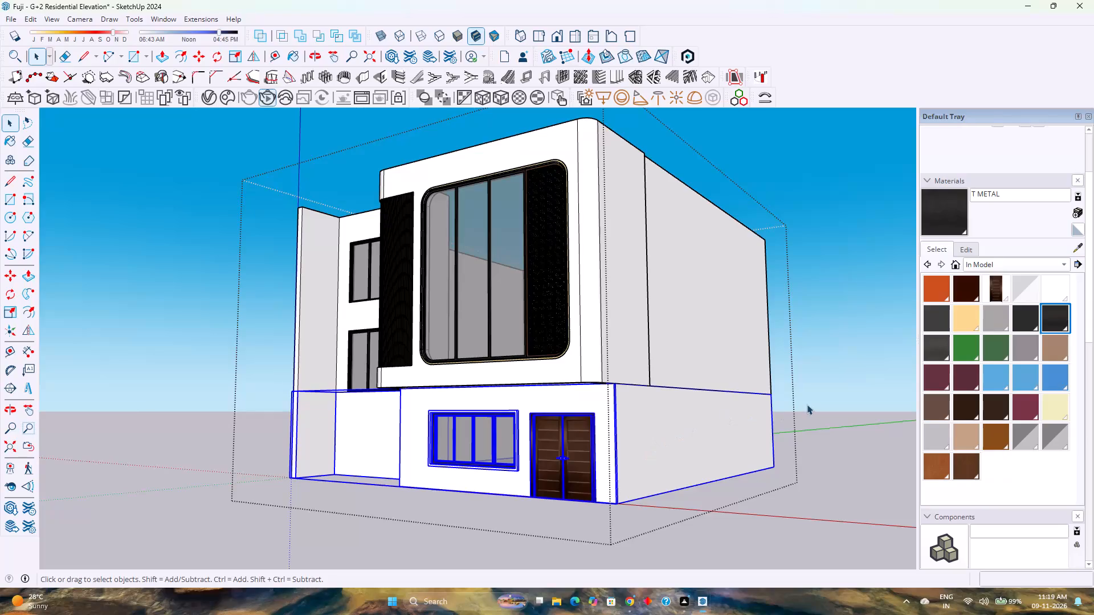
Examine the three-storey house model's front facade and side walls from several angles and distances.
scroll(807, 404, up, 1)
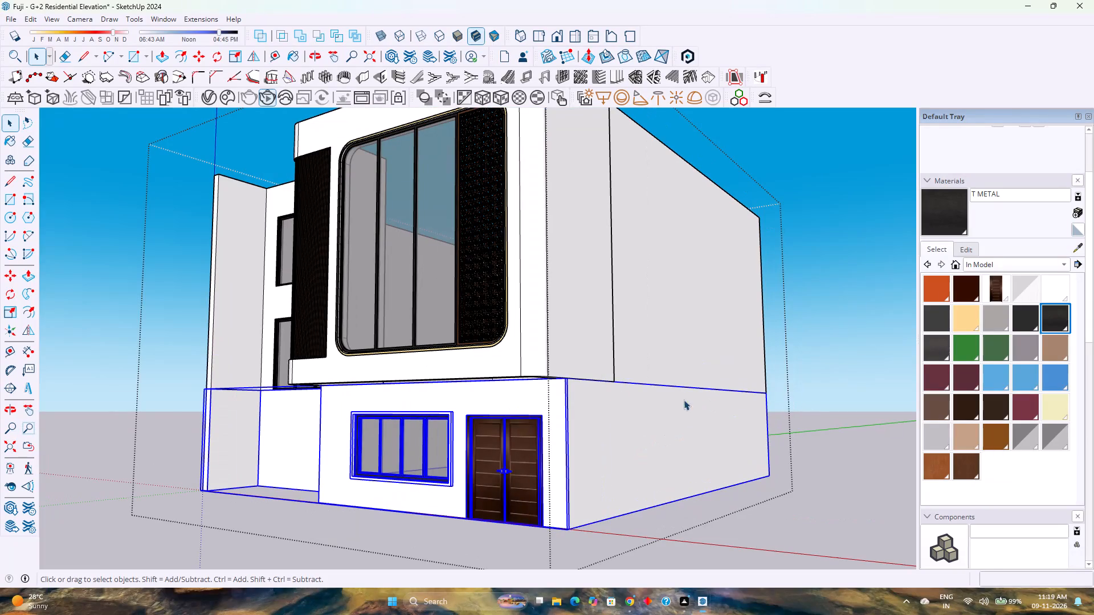
scroll(342, 313, down, 2)
middle_drag(342, 313, 527, 387)
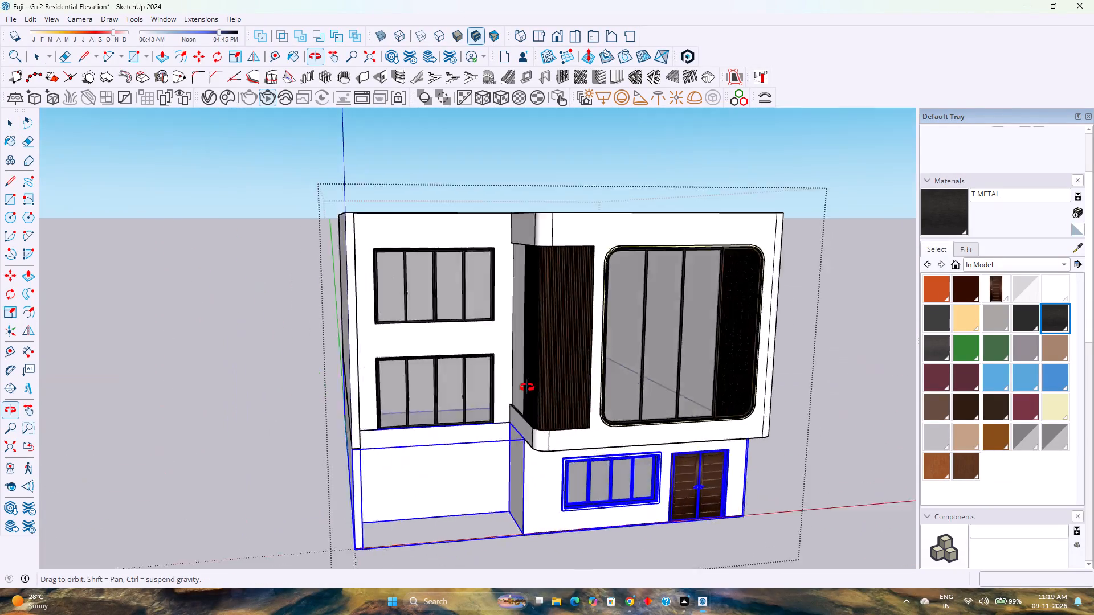
middle_drag(527, 387, 437, 385)
middle_click(437, 385)
scroll(406, 373, up, 4)
scroll(406, 372, down, 4)
middle_drag(349, 363, 436, 367)
middle_click(436, 367)
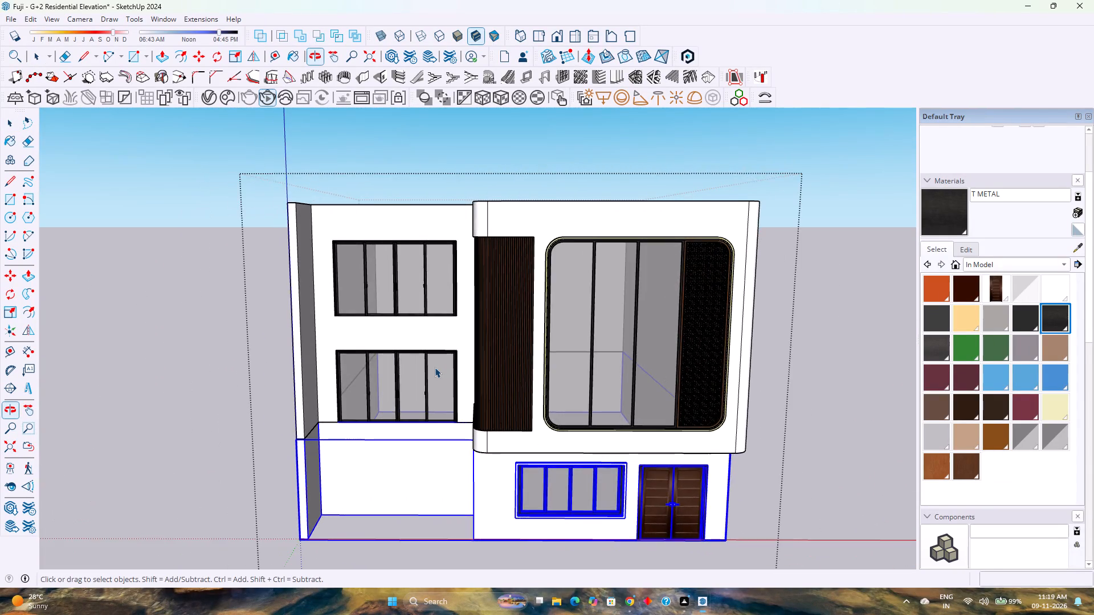
scroll(434, 367, up, 4)
scroll(434, 367, down, 4)
scroll(434, 367, up, 4)
scroll(434, 367, down, 4)
scroll(434, 367, up, 3)
scroll(430, 364, down, 8)
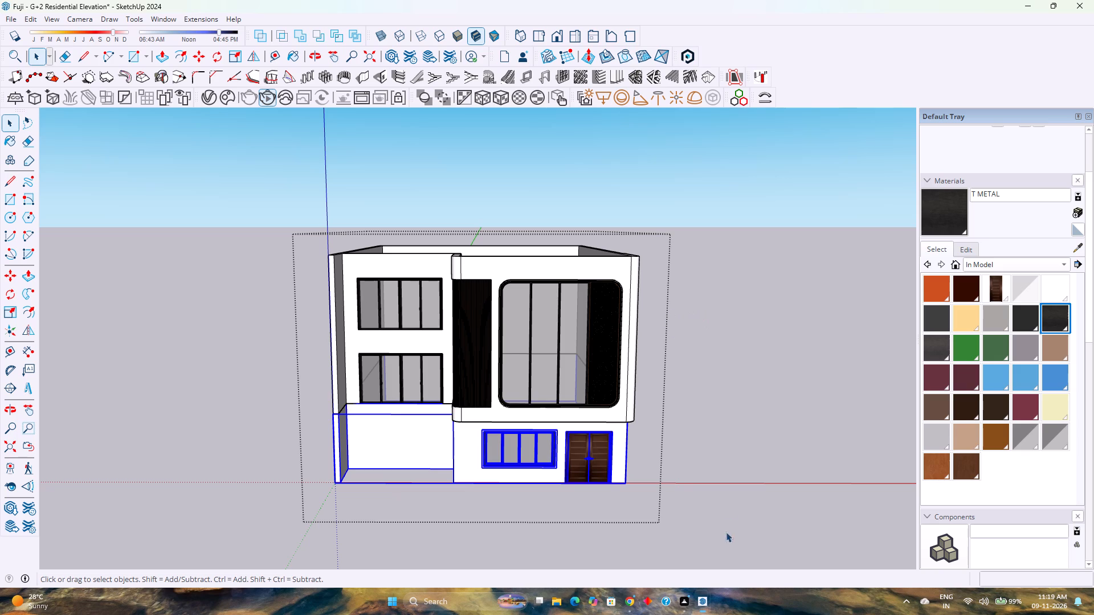
Switch from SketchUp to another application.
click(690, 601)
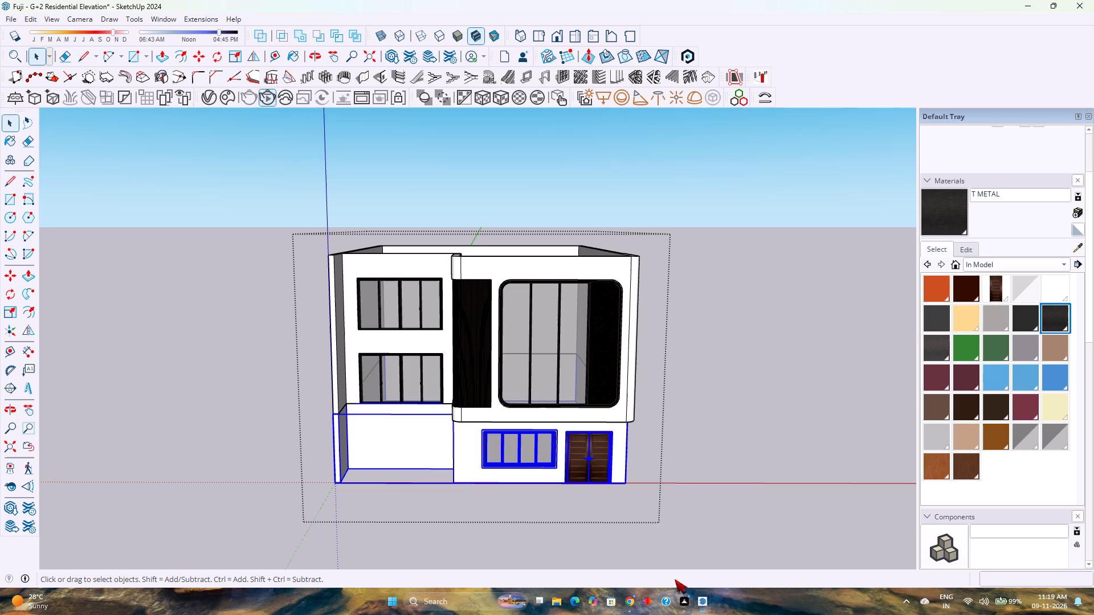
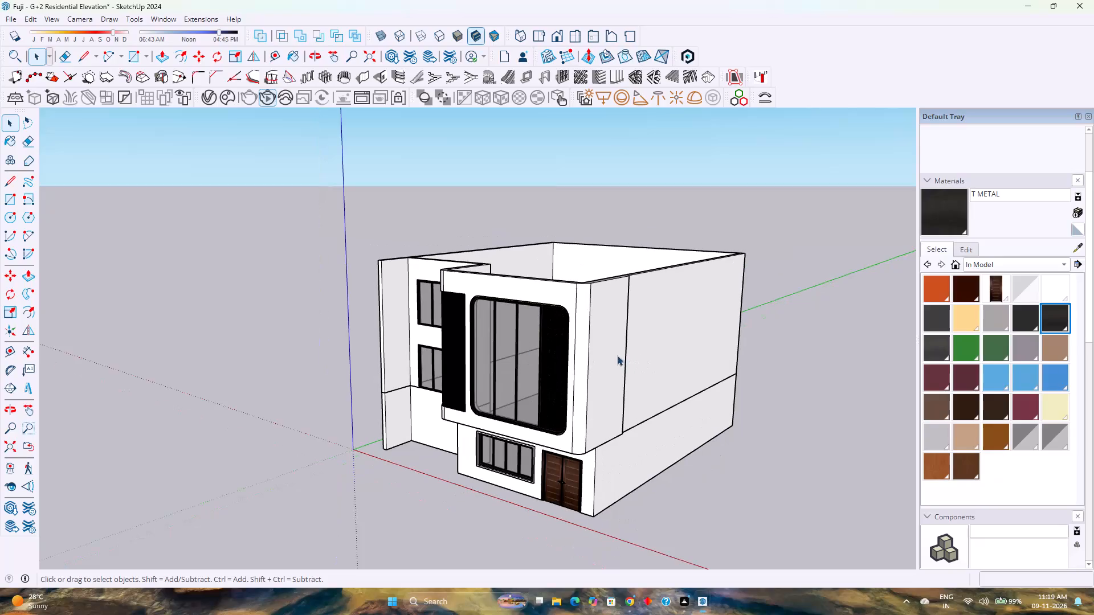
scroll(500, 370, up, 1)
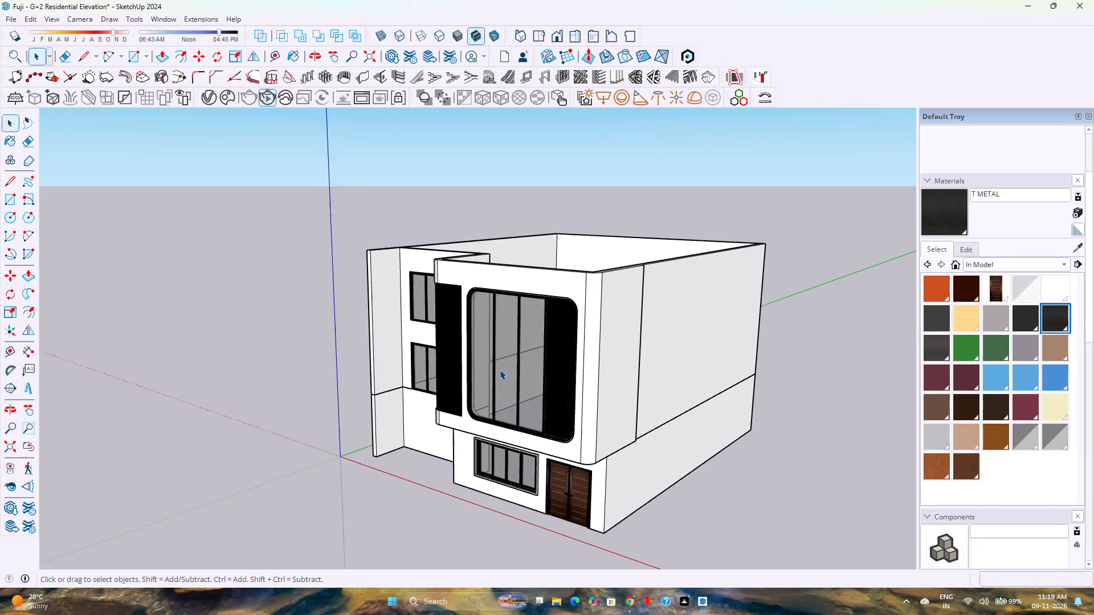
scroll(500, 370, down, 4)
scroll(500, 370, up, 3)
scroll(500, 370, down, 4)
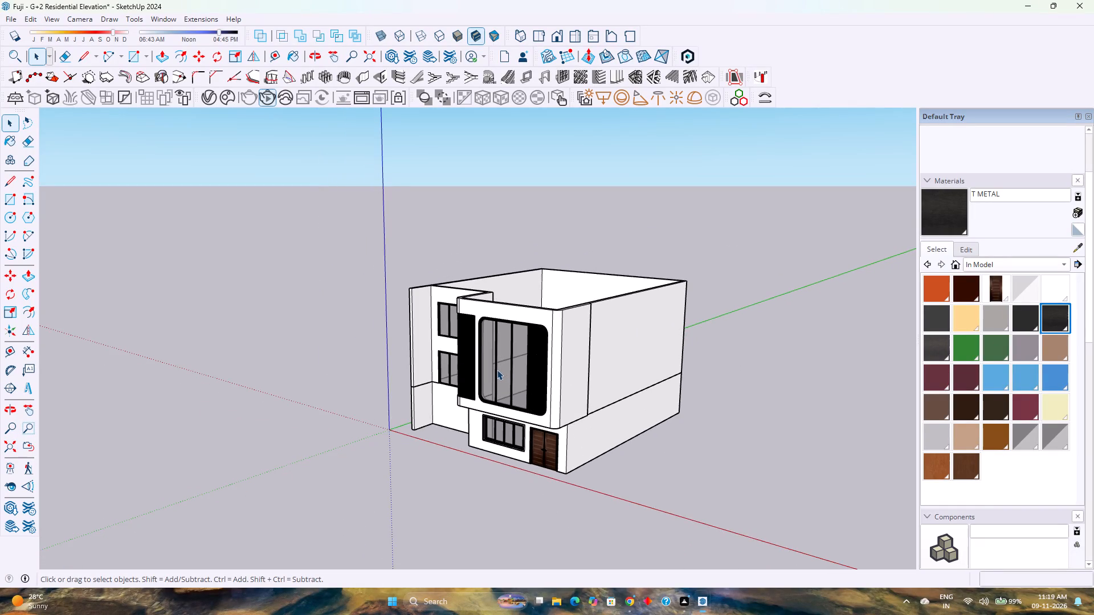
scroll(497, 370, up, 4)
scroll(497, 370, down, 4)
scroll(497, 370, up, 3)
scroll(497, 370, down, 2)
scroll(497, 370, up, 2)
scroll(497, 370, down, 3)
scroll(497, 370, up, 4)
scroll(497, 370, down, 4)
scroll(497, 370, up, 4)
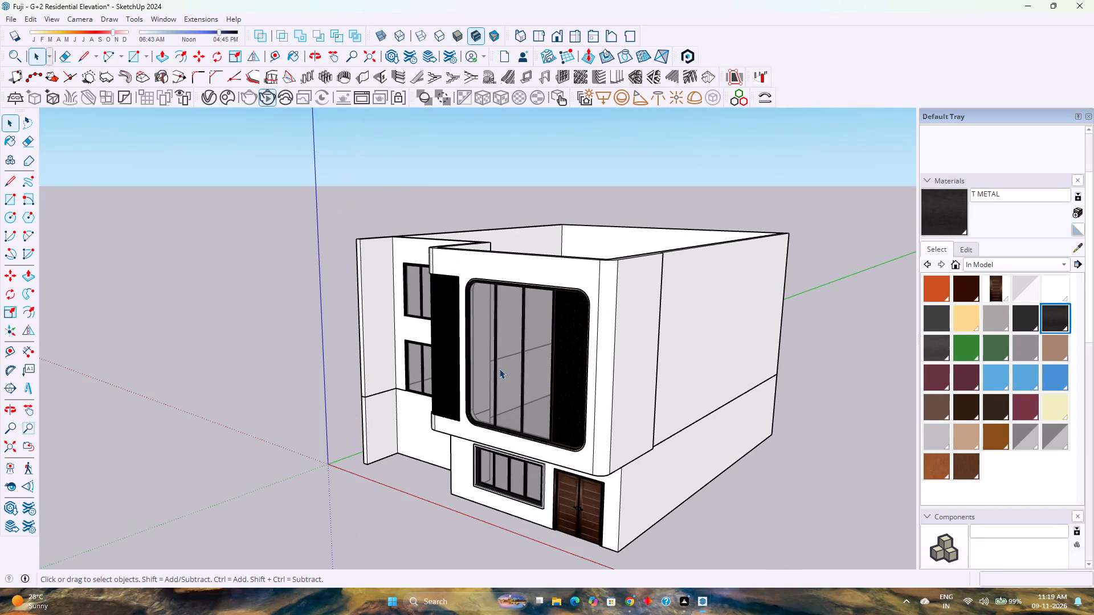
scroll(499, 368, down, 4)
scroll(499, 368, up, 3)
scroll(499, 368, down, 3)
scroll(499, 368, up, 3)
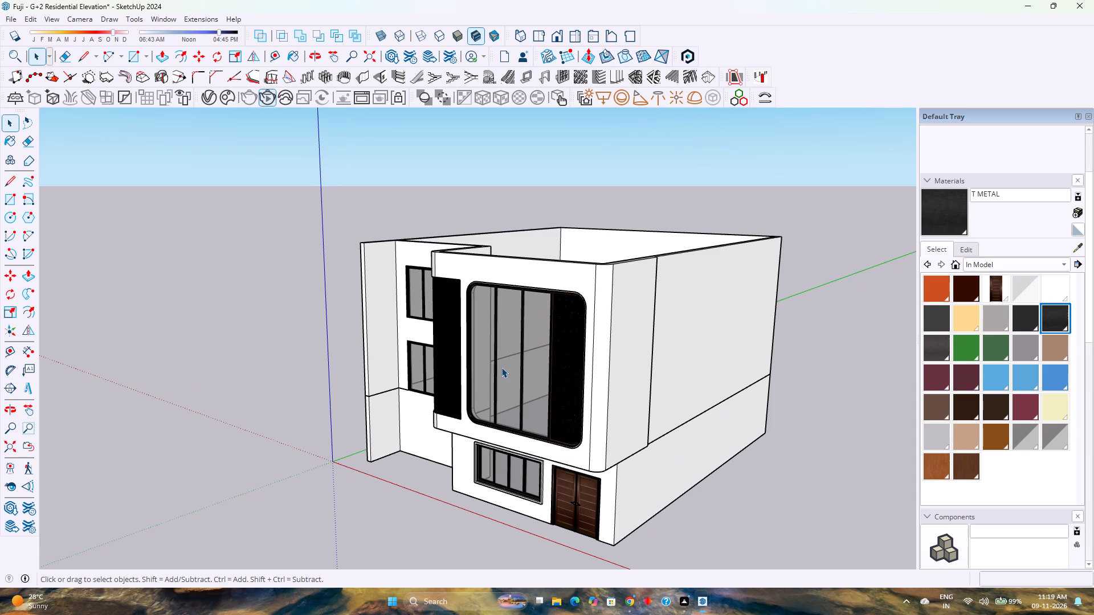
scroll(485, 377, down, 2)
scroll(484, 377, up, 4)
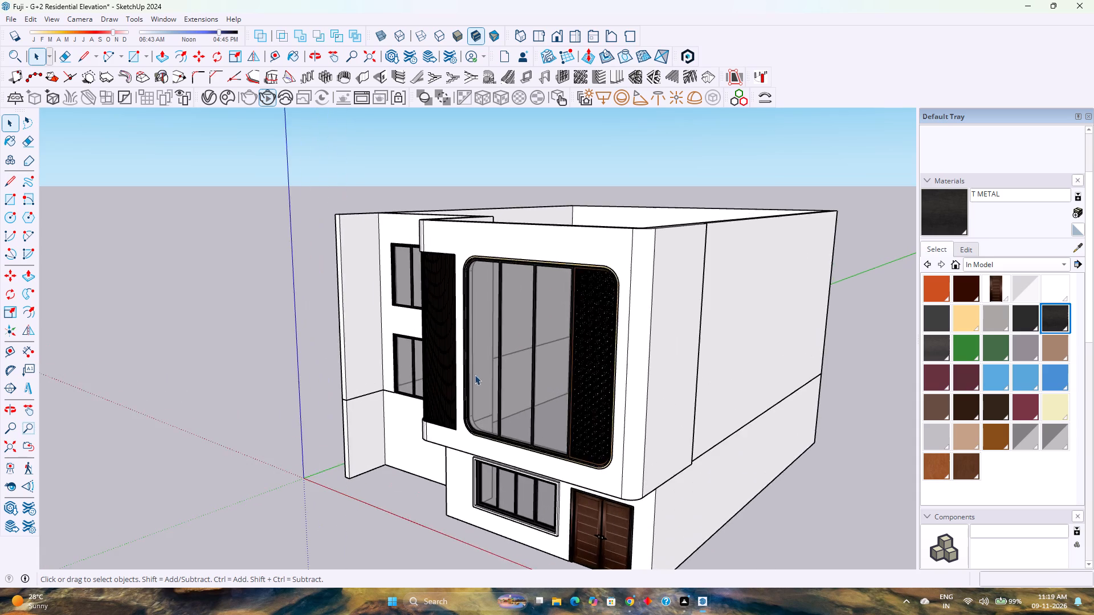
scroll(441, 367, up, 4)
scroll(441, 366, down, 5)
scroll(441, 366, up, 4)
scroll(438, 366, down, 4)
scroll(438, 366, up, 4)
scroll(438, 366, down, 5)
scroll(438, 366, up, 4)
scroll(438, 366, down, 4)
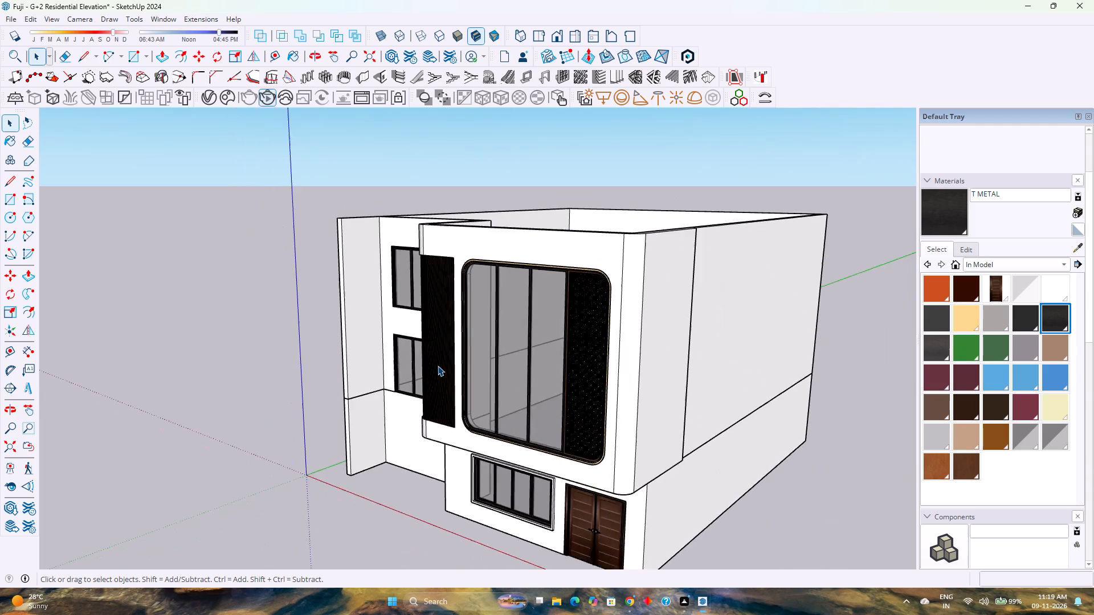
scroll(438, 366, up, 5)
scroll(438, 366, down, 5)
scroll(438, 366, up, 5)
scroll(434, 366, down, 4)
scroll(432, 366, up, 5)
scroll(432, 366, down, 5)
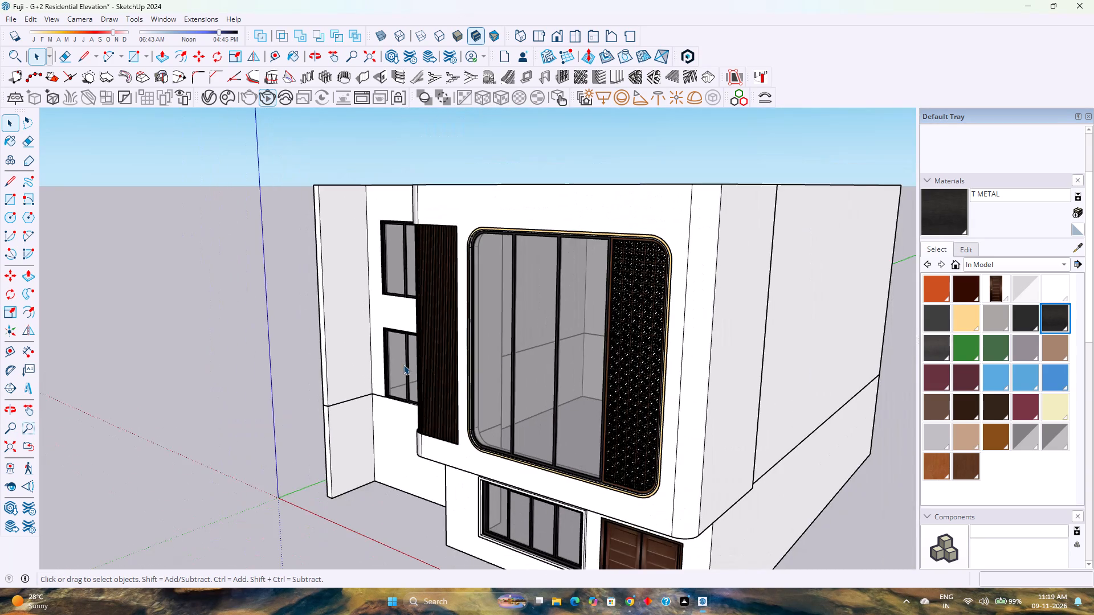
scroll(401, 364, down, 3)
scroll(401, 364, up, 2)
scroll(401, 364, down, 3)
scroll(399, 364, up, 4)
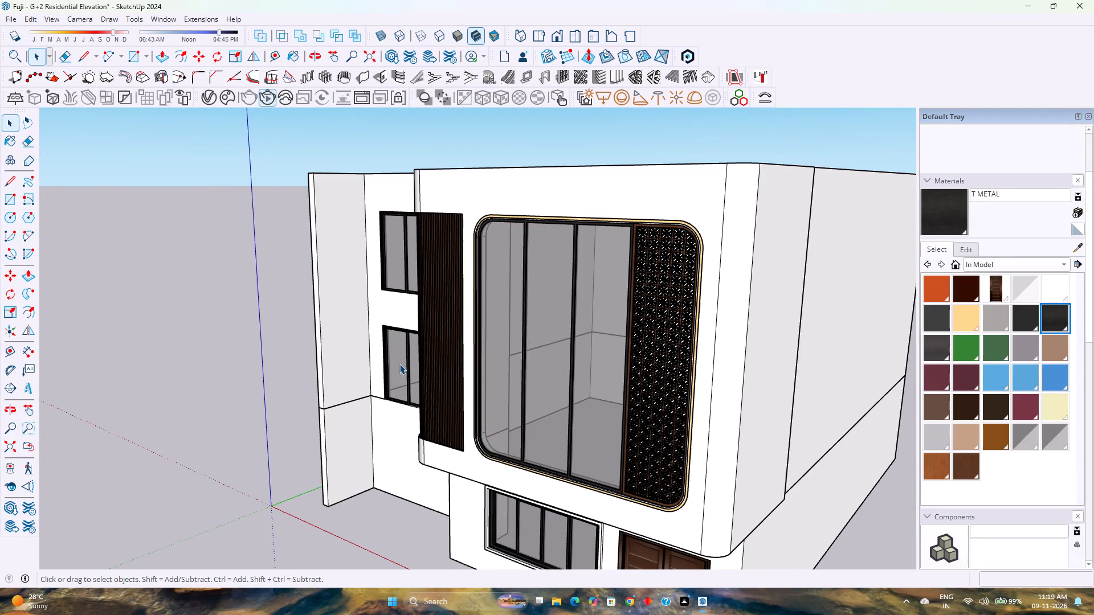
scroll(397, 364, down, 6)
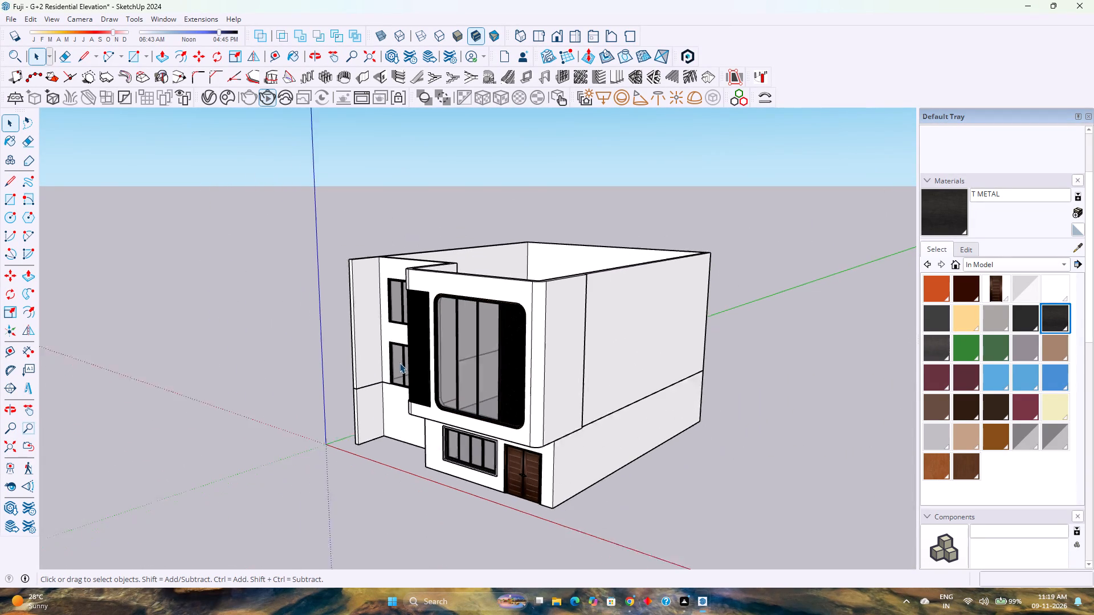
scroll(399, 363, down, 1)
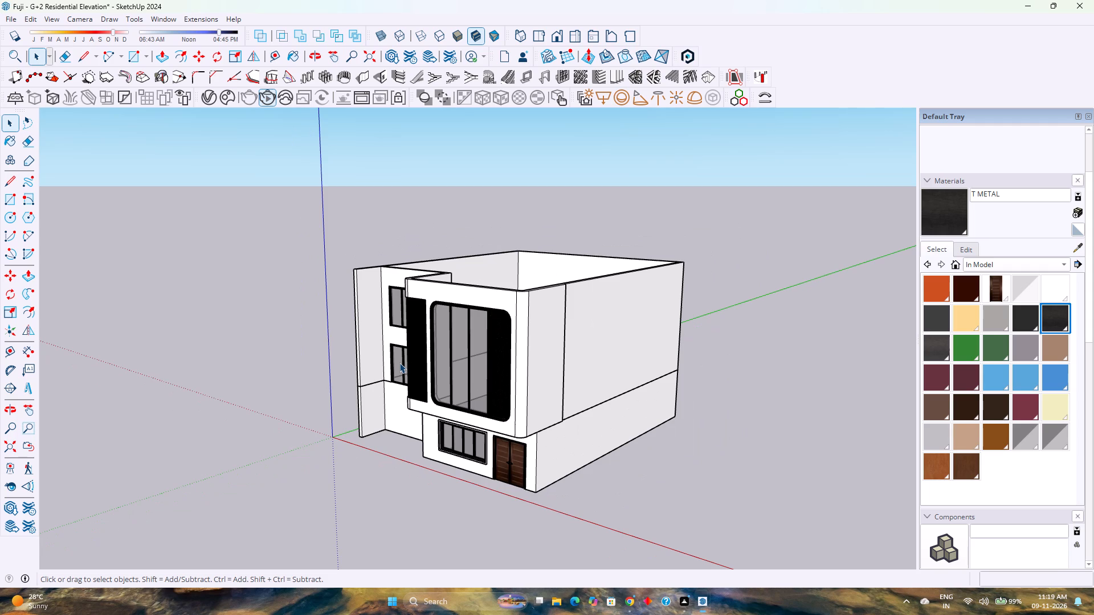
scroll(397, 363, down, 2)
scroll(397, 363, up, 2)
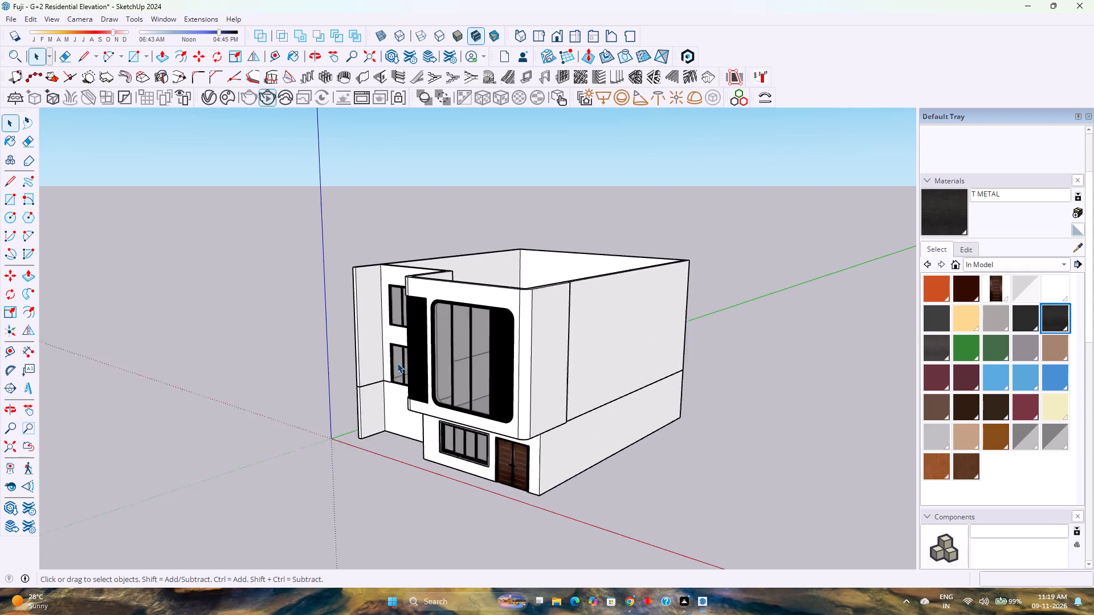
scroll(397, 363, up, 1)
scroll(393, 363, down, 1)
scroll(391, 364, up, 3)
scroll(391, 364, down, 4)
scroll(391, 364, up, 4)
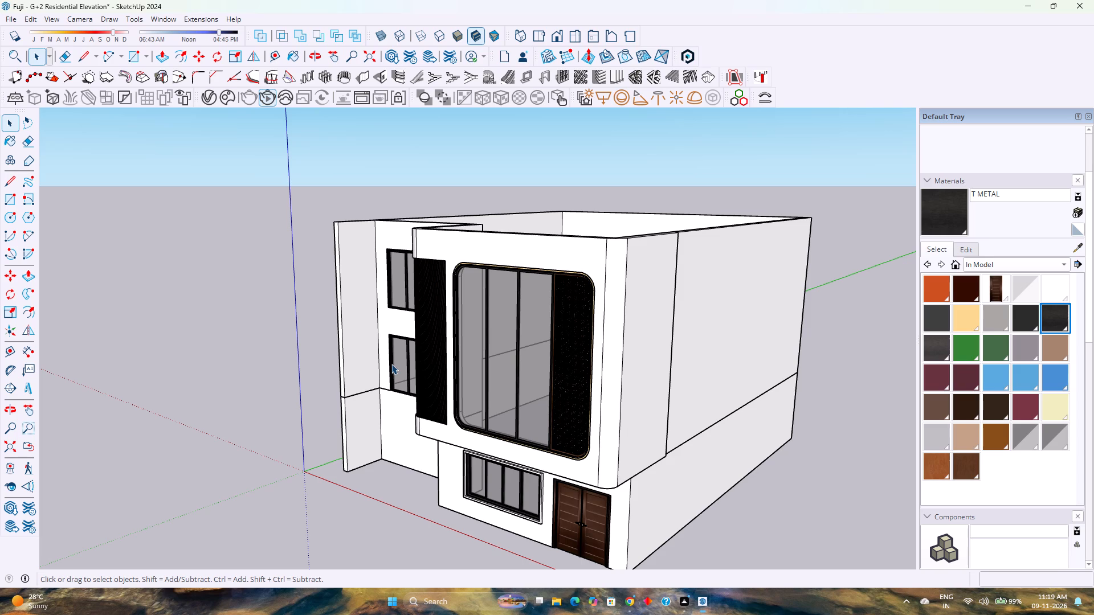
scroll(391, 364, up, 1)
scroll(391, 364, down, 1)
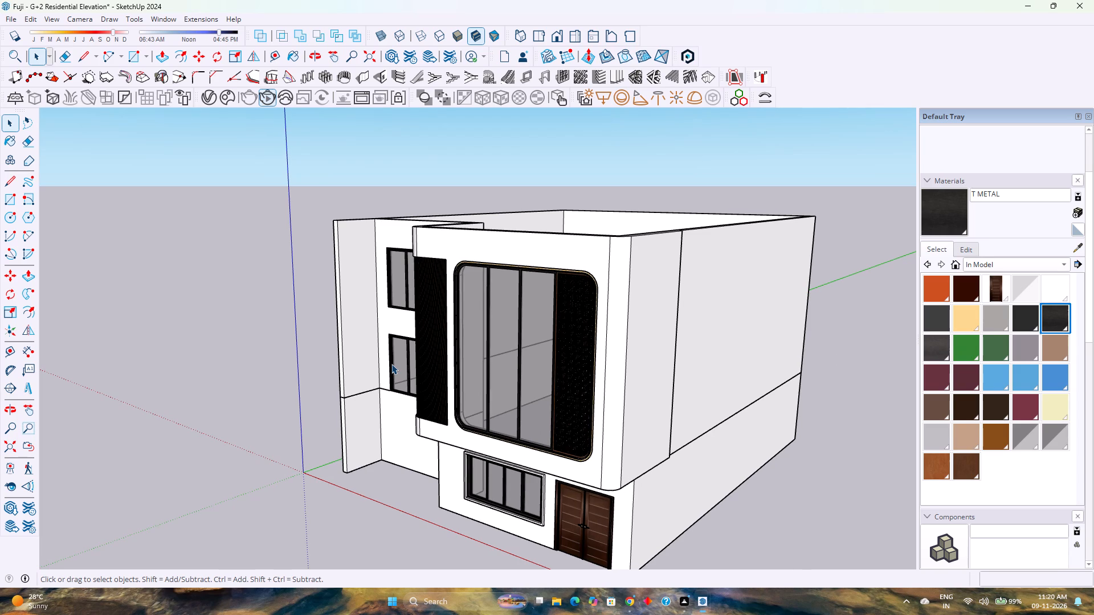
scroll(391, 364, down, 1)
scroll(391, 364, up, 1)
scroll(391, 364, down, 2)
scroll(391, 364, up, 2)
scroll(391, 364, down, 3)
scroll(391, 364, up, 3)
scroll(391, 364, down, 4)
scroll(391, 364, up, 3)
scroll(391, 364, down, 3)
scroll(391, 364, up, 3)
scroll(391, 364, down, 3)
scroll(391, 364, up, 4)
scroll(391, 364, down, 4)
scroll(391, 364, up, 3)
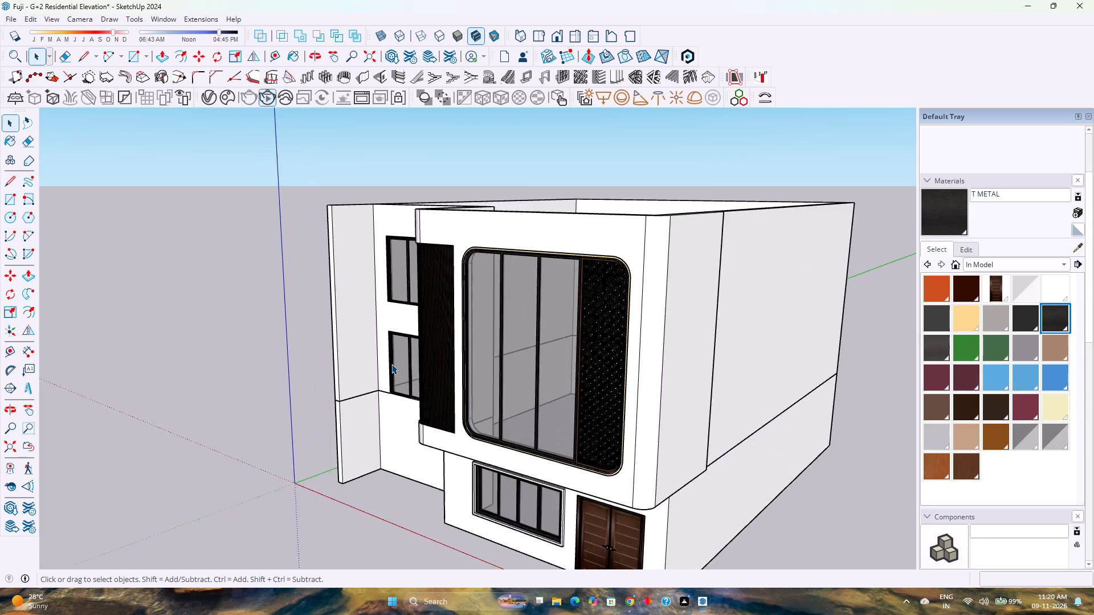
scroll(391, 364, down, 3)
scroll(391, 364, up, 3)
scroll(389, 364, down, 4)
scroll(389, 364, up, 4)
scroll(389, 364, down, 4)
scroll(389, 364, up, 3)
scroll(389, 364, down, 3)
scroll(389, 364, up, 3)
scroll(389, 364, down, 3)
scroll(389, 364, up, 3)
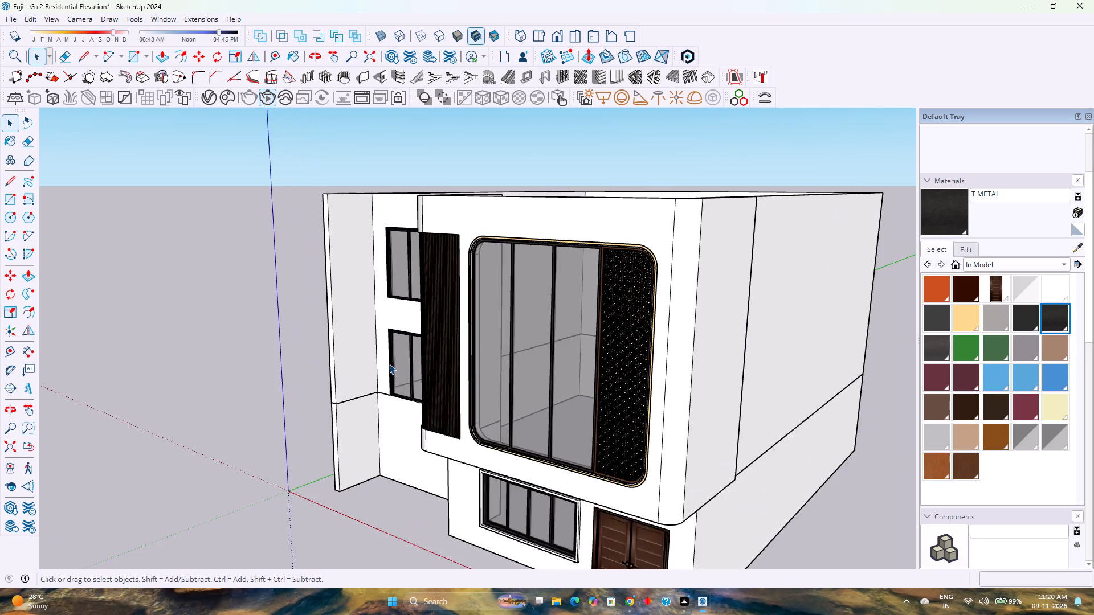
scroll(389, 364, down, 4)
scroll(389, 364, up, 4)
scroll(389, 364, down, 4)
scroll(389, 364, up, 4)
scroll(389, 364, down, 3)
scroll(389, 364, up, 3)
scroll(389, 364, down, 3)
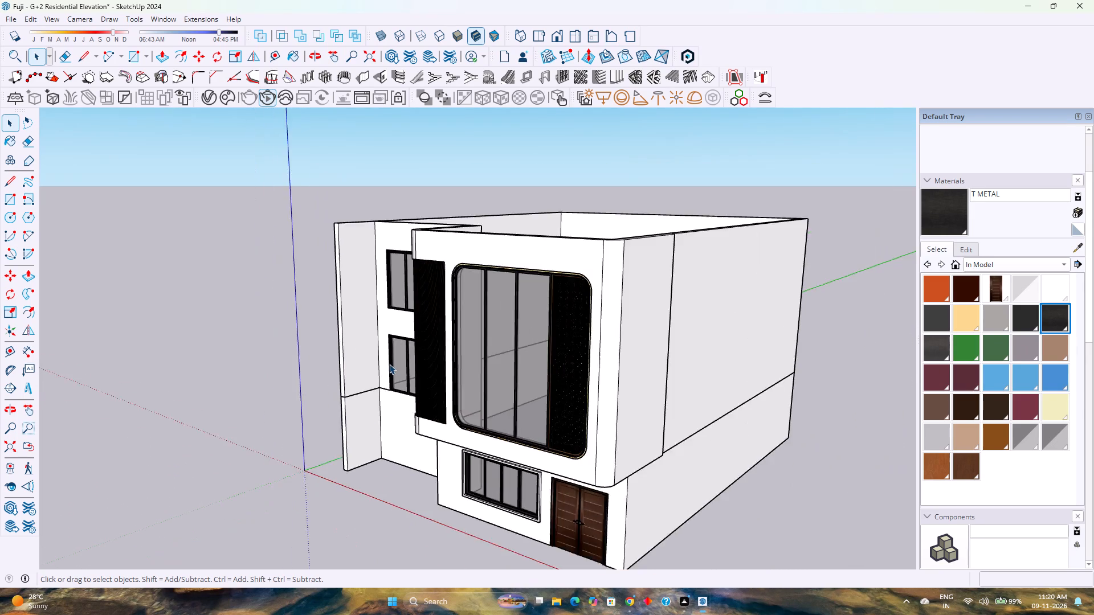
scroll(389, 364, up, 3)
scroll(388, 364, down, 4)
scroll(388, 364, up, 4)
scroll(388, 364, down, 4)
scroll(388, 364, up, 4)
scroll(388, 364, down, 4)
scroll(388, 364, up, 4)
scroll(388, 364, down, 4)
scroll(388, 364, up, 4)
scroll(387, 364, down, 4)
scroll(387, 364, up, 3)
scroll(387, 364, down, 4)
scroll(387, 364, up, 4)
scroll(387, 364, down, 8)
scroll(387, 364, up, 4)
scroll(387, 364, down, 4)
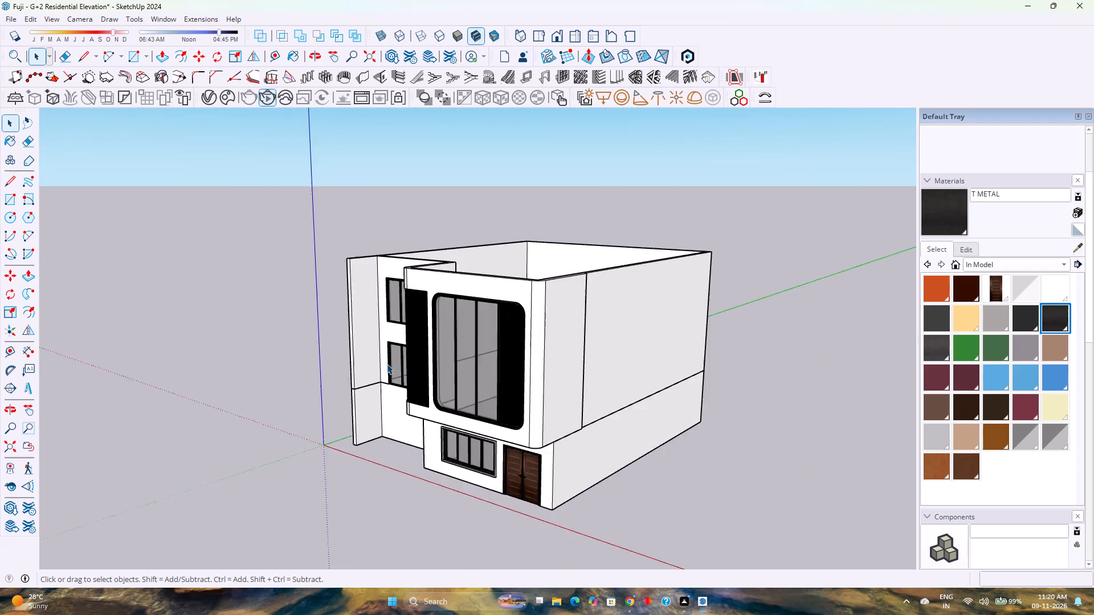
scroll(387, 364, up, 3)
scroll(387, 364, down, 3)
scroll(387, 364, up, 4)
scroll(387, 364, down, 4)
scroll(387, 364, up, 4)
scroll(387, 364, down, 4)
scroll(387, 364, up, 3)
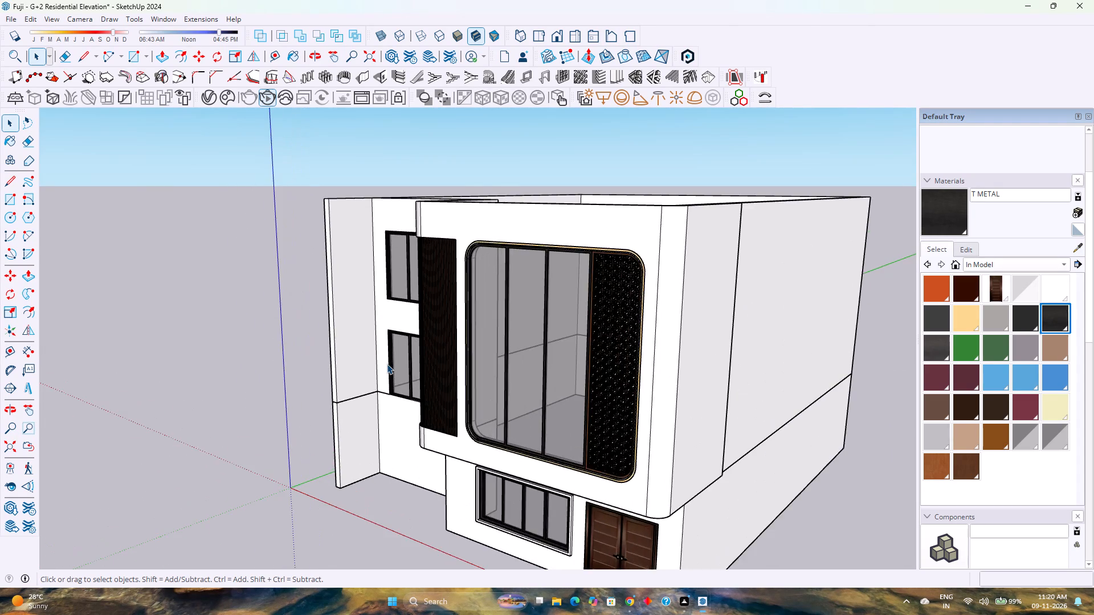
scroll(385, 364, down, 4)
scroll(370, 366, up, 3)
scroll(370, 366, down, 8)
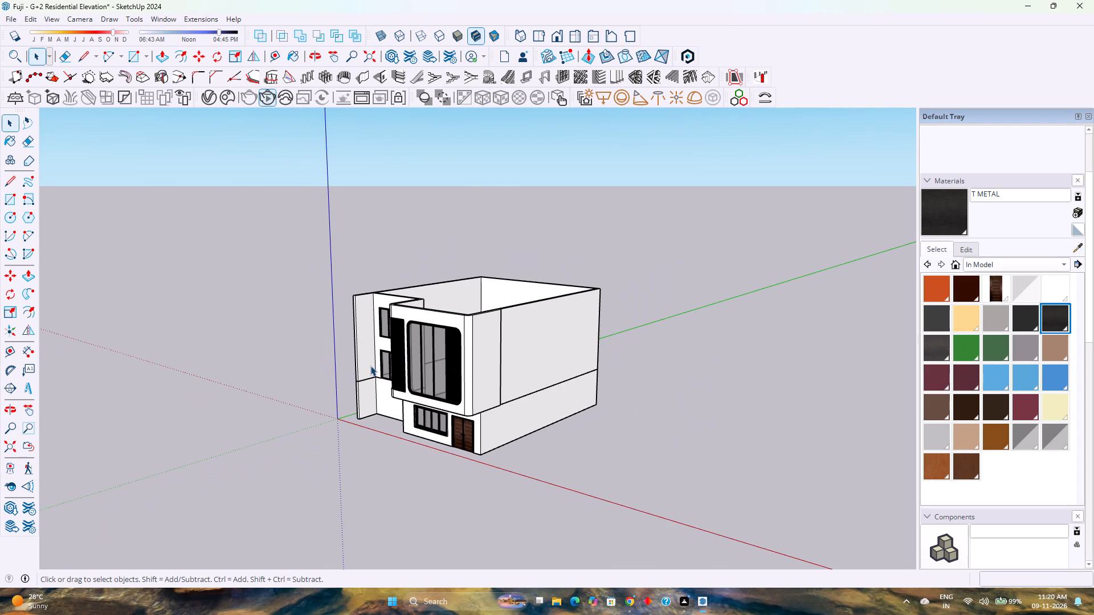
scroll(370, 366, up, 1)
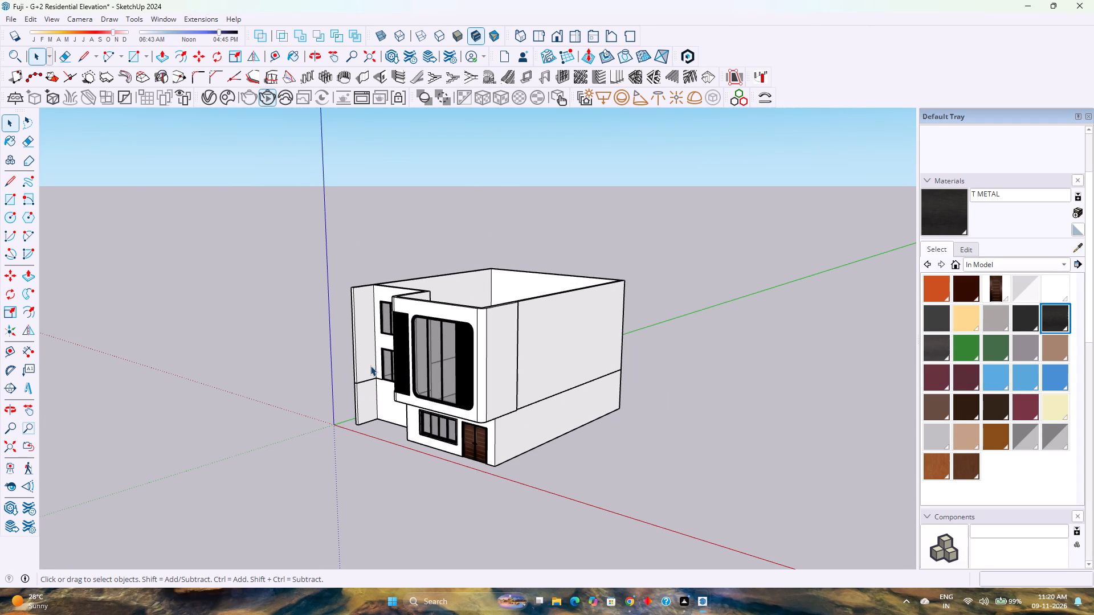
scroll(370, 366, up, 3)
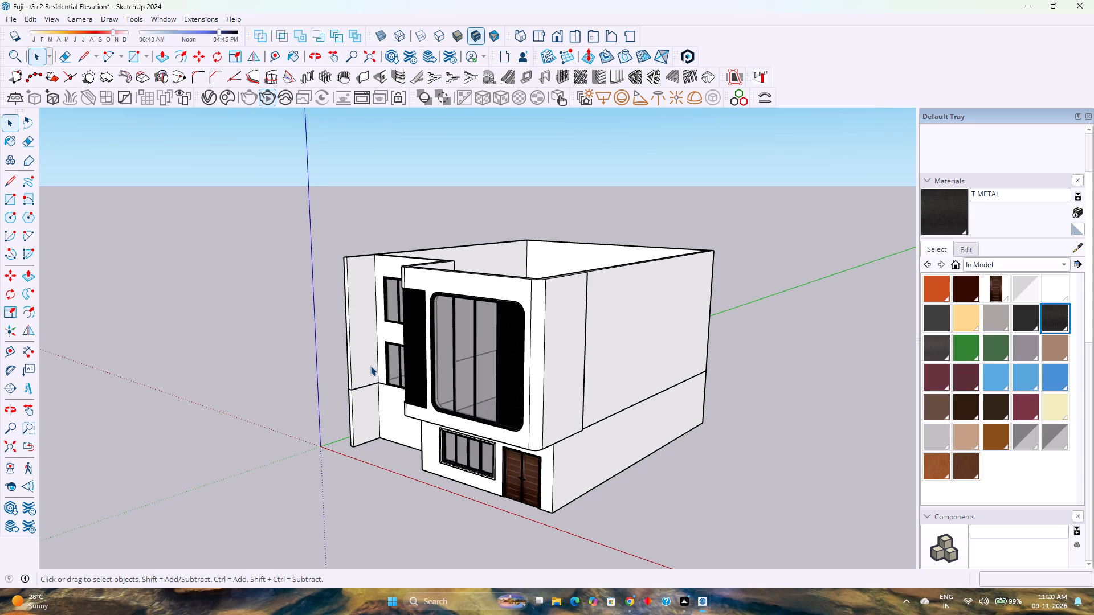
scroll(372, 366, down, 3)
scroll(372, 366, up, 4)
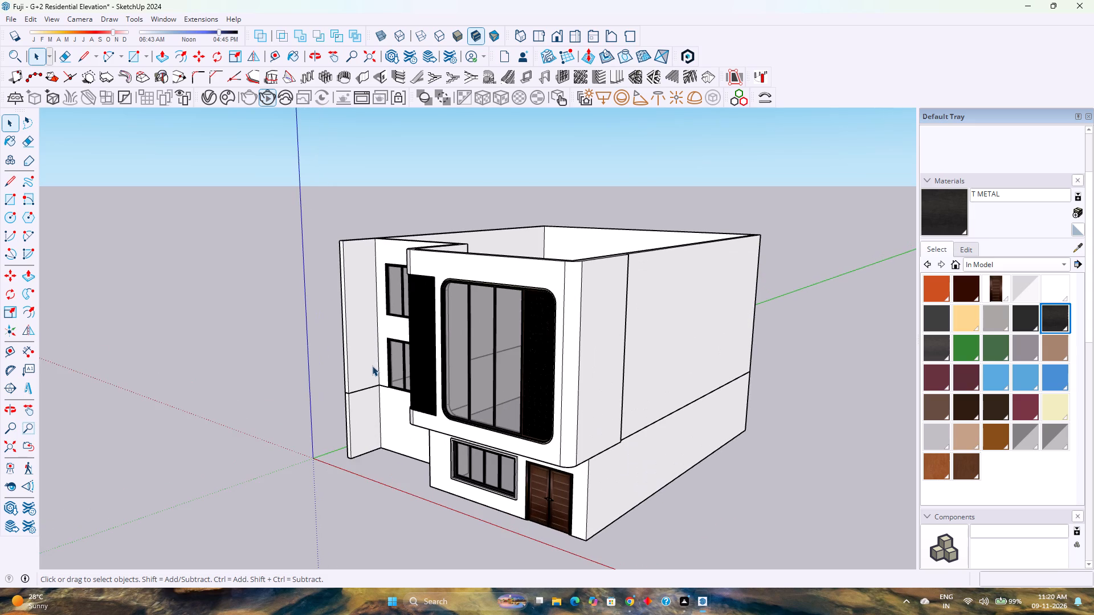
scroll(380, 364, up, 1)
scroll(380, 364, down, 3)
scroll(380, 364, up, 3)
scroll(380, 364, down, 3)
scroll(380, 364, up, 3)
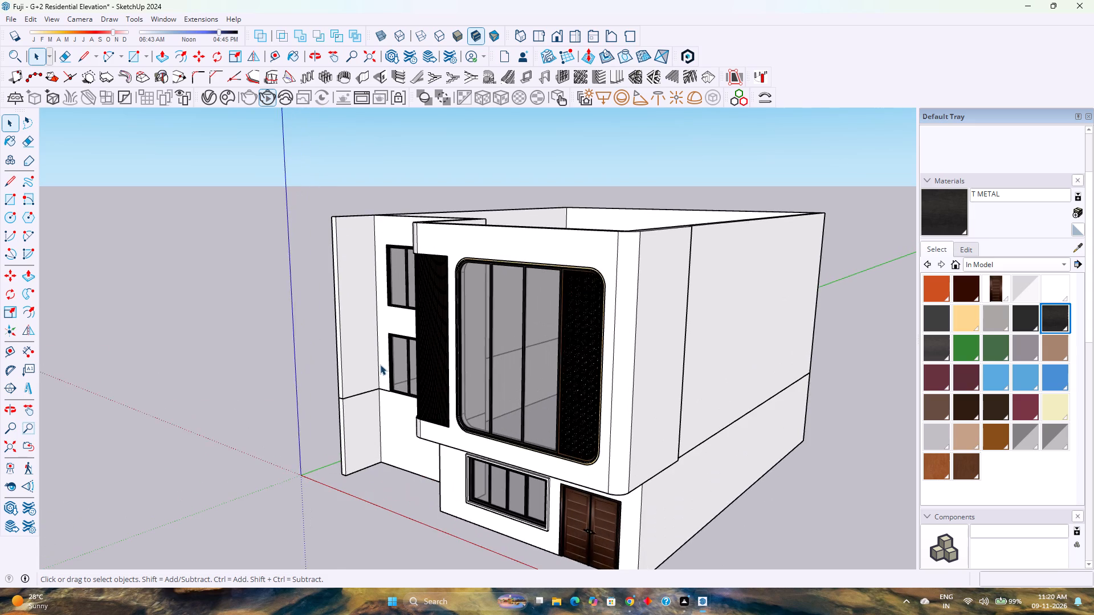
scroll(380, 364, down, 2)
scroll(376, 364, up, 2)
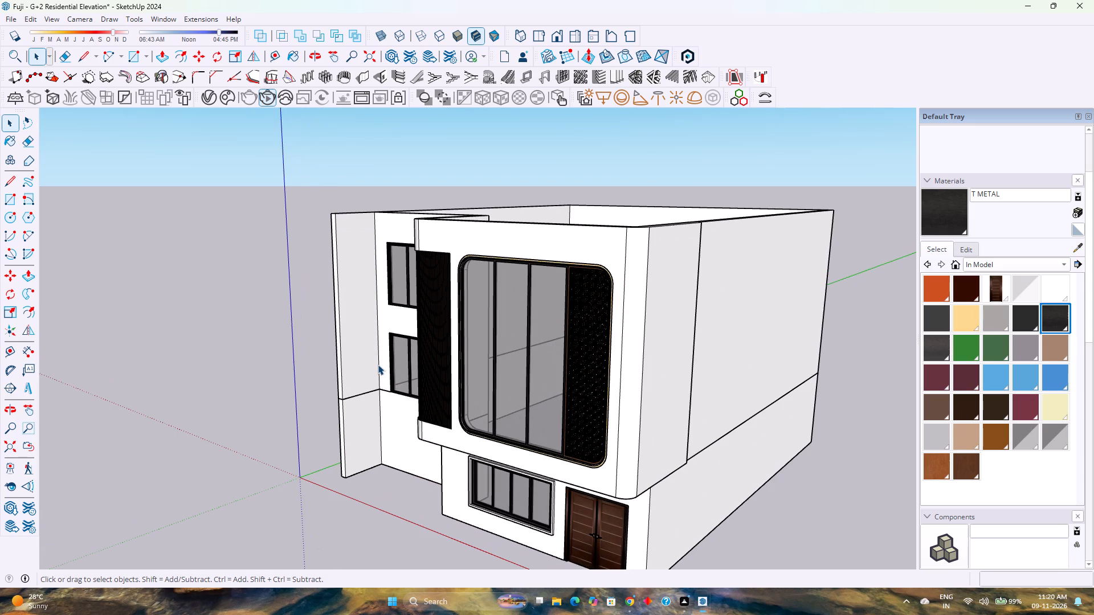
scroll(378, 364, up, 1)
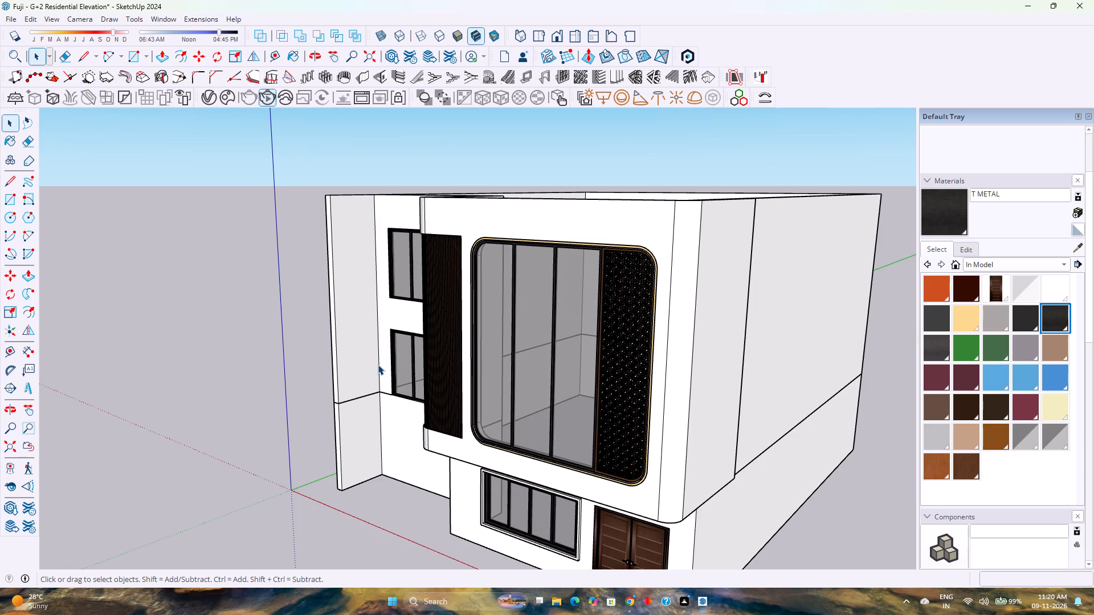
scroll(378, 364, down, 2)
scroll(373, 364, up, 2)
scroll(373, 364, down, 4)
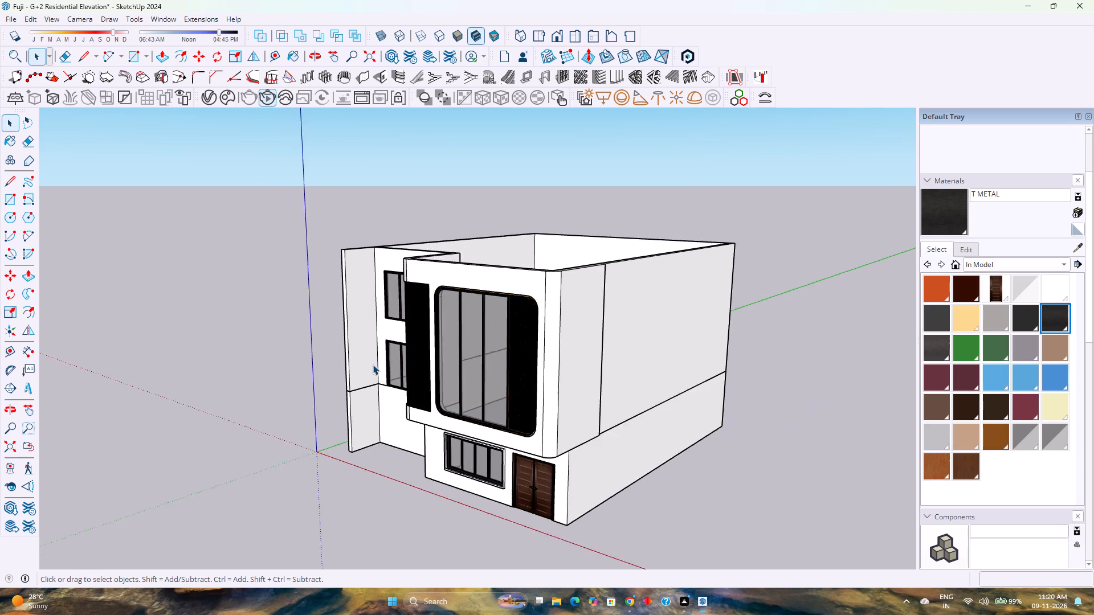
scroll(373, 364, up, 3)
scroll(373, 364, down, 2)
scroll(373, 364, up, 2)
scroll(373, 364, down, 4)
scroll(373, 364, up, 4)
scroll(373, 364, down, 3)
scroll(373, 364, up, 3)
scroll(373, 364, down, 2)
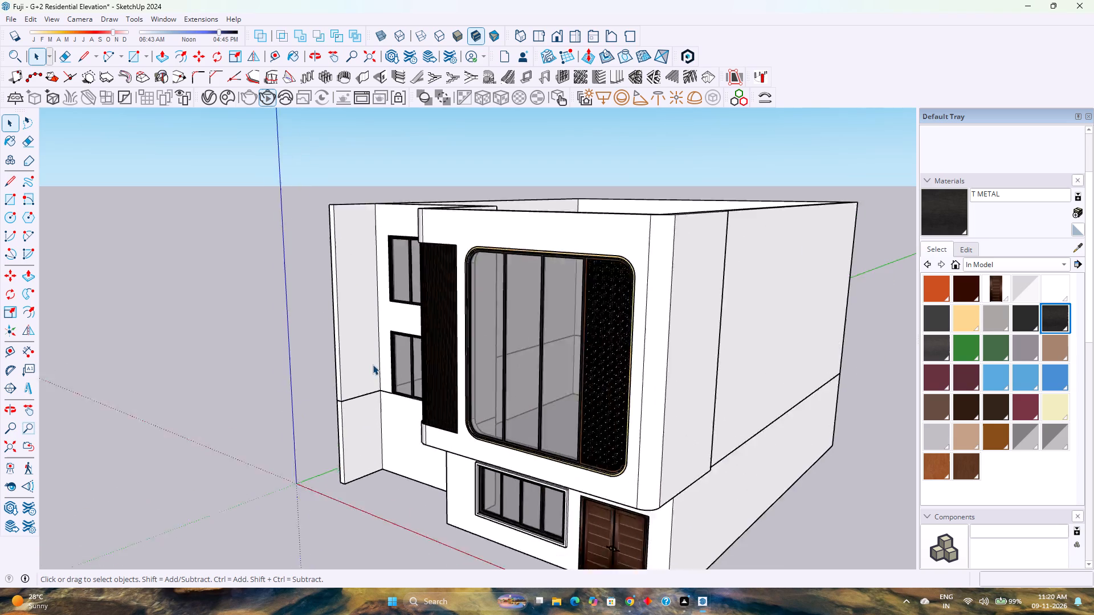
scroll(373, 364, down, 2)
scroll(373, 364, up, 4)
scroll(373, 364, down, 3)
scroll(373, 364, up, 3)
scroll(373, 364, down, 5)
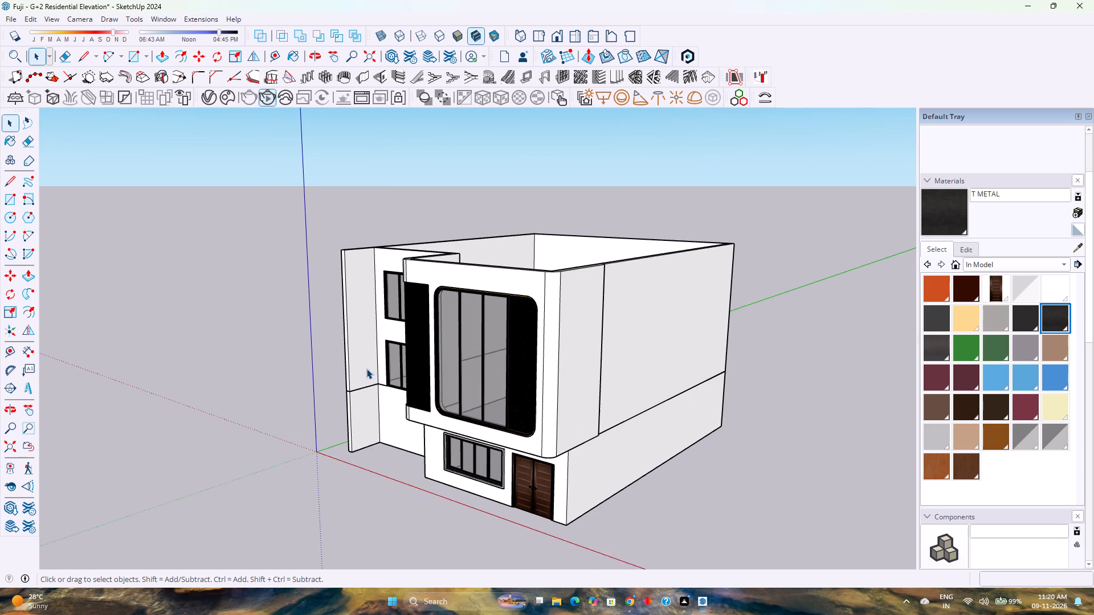
Examine the house's front facade from a lower, more frontal angle, including the slatted cladding, large rounded window and patterned screen.
scroll(405, 401, up, 1)
middle_drag(387, 395, 473, 327)
scroll(475, 329, up, 4)
scroll(475, 329, down, 4)
scroll(280, 330, down, 4)
scroll(439, 252, up, 6)
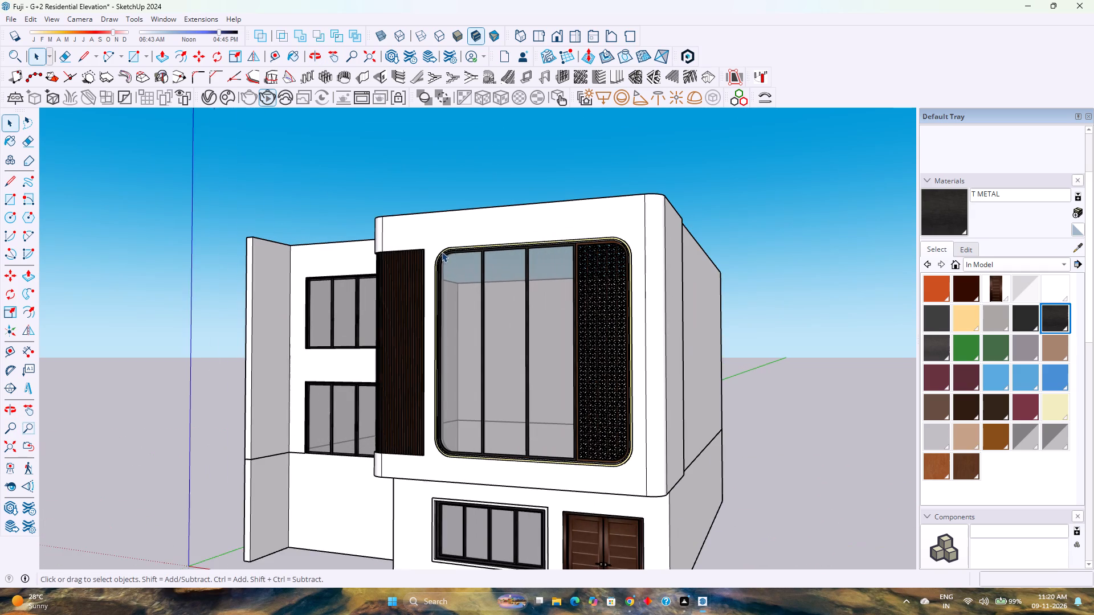
scroll(624, 241, up, 2)
scroll(480, 266, down, 3)
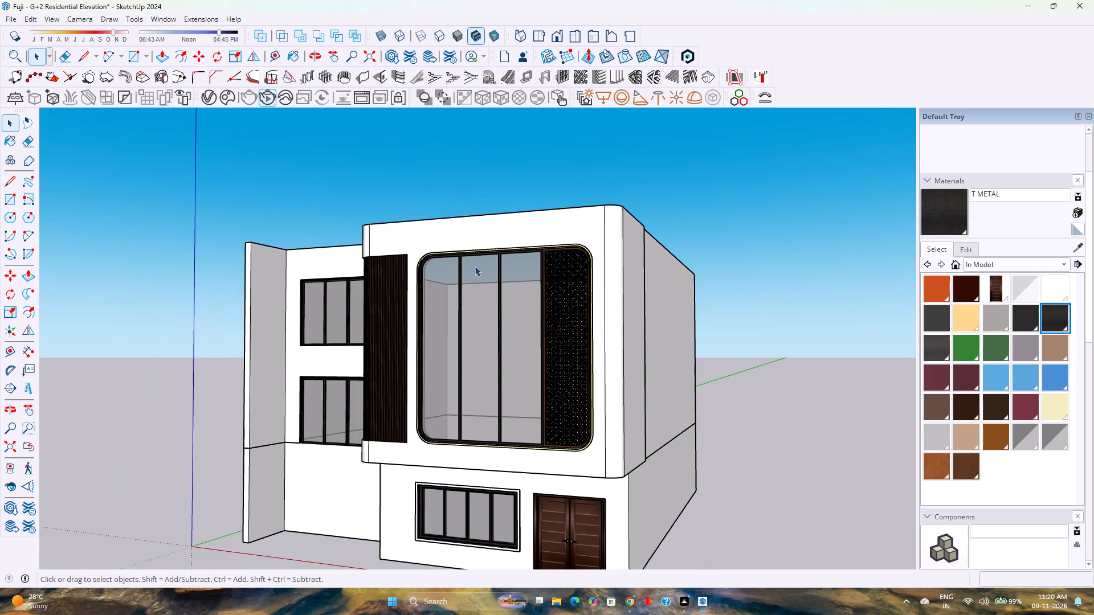
scroll(472, 261, down, 2)
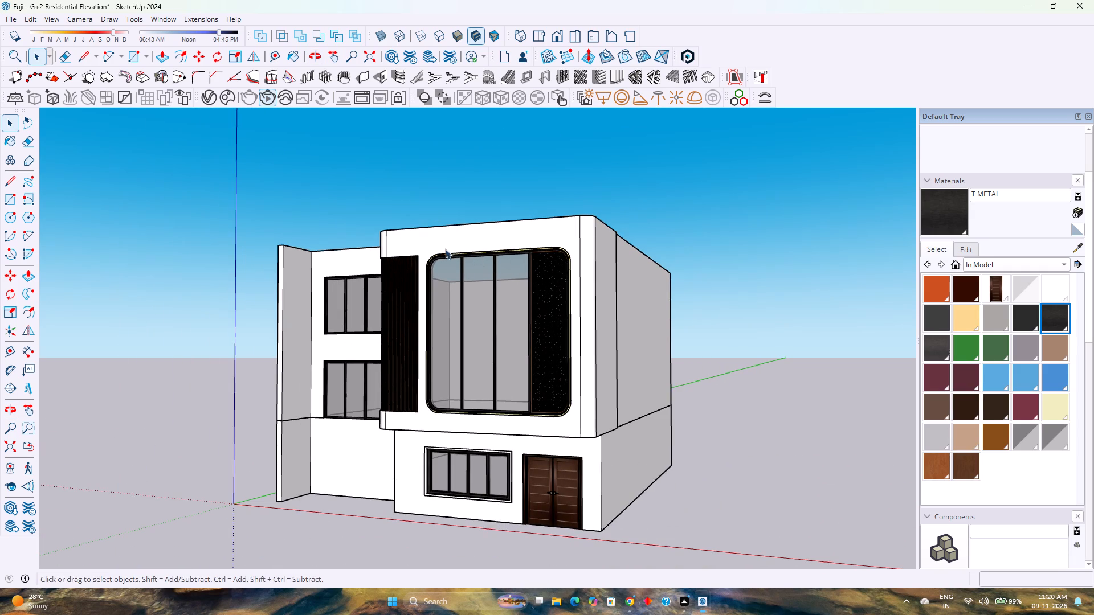
scroll(394, 262, up, 2)
scroll(394, 262, down, 3)
scroll(394, 262, up, 7)
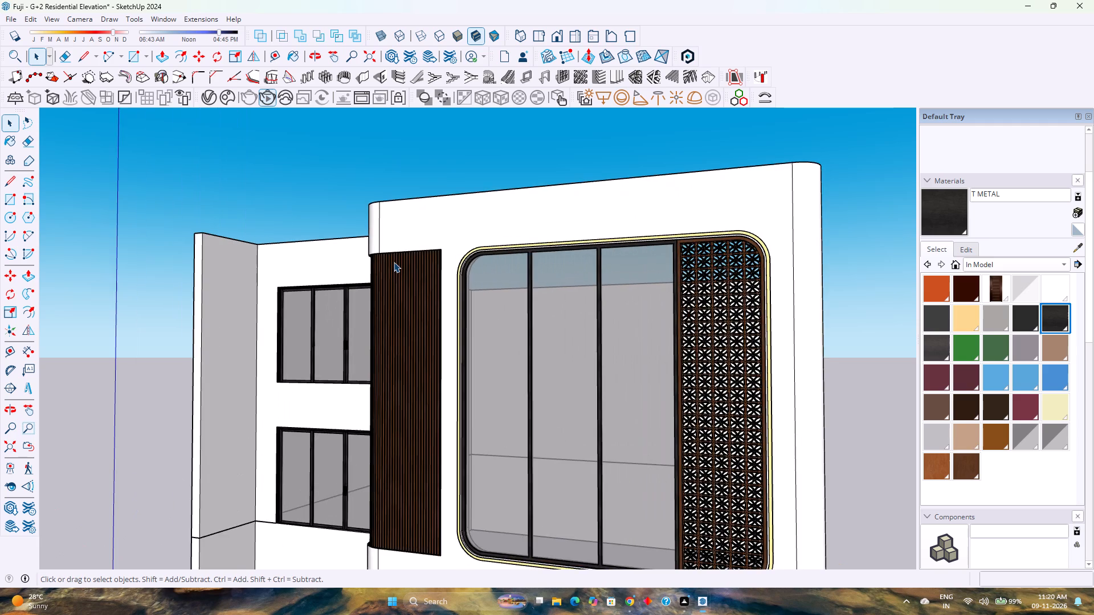
scroll(394, 262, down, 2)
scroll(394, 262, up, 1)
scroll(394, 262, down, 3)
scroll(394, 262, up, 2)
scroll(397, 251, down, 3)
scroll(397, 251, up, 2)
scroll(402, 251, down, 3)
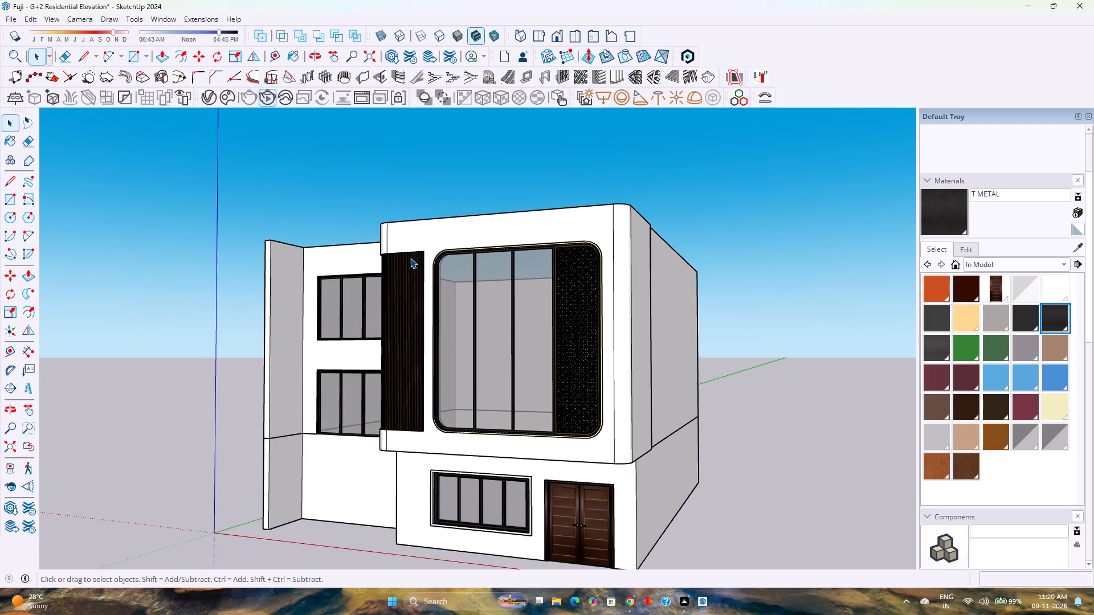
Examine the house's front facade near and far, including the slatted cladding, large rounded window, patterned screen and door.
scroll(410, 258, down, 2)
scroll(410, 259, up, 3)
scroll(410, 259, down, 4)
scroll(410, 259, up, 7)
scroll(410, 259, down, 3)
scroll(410, 259, up, 3)
scroll(410, 259, down, 8)
scroll(418, 367, up, 4)
middle_click(417, 363)
middle_click(417, 363)
middle_drag(417, 363, 418, 411)
middle_click(418, 411)
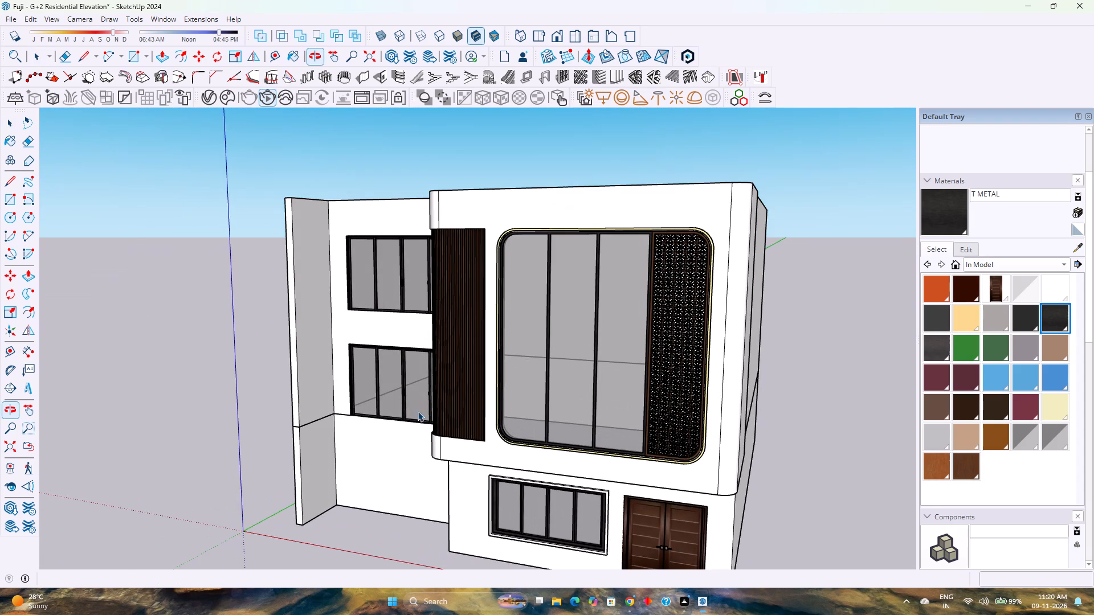
scroll(414, 389, down, 1)
scroll(485, 422, down, 1)
scroll(483, 422, up, 6)
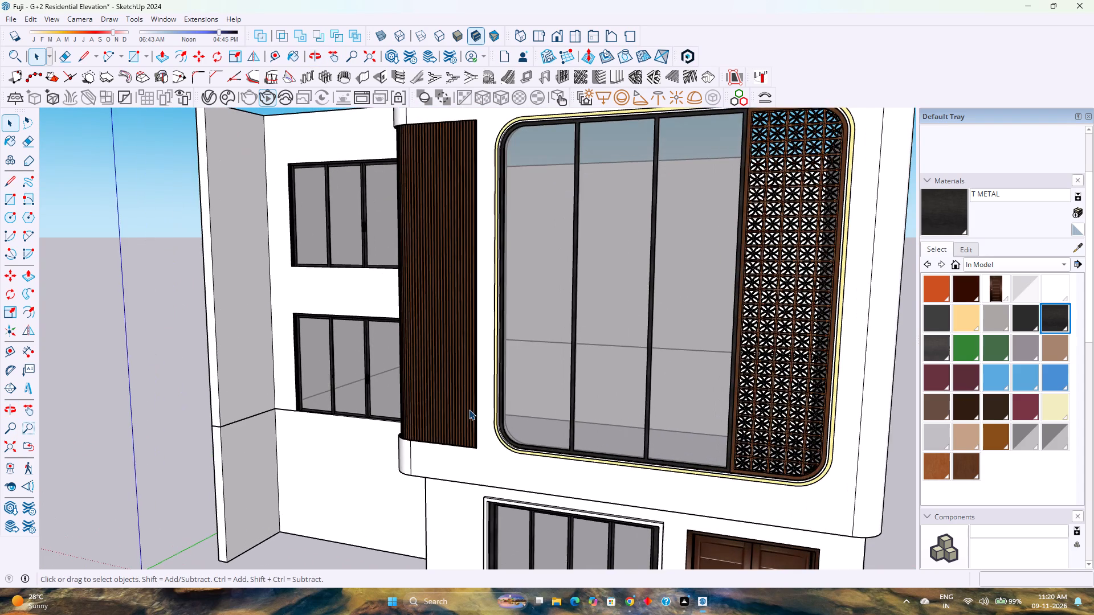
scroll(469, 407, down, 3)
scroll(469, 407, up, 3)
scroll(469, 407, down, 4)
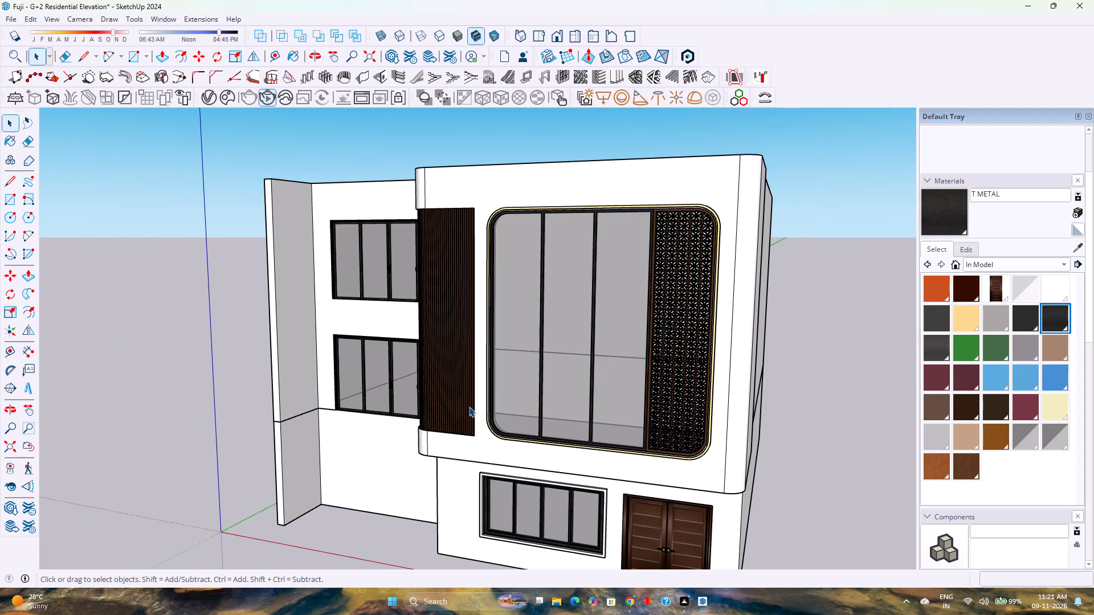
scroll(467, 407, down, 1)
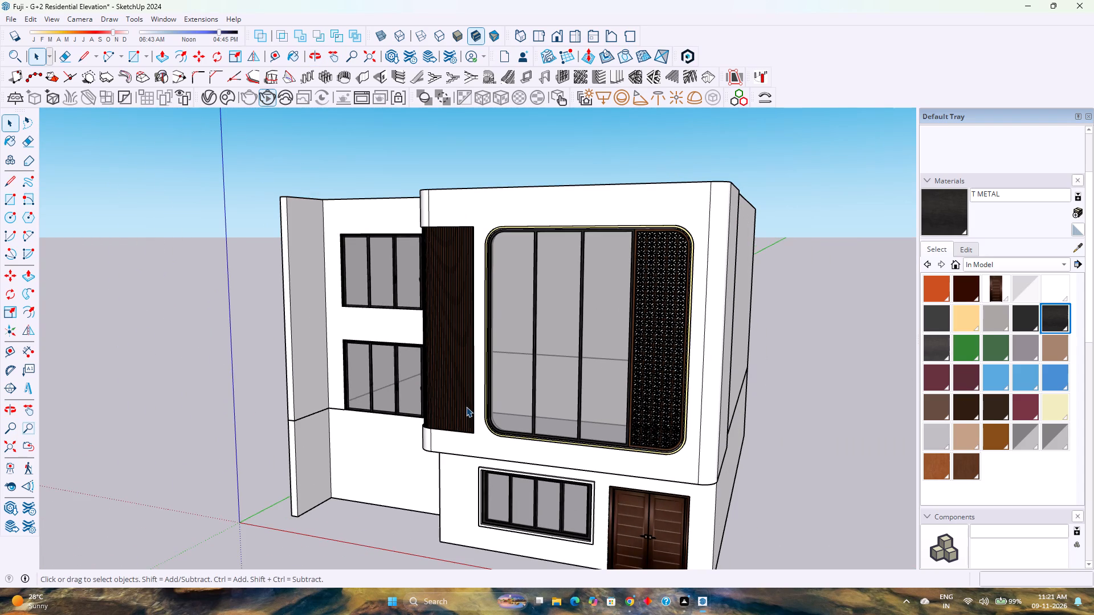
scroll(466, 407, down, 3)
scroll(465, 405, up, 4)
scroll(465, 405, down, 4)
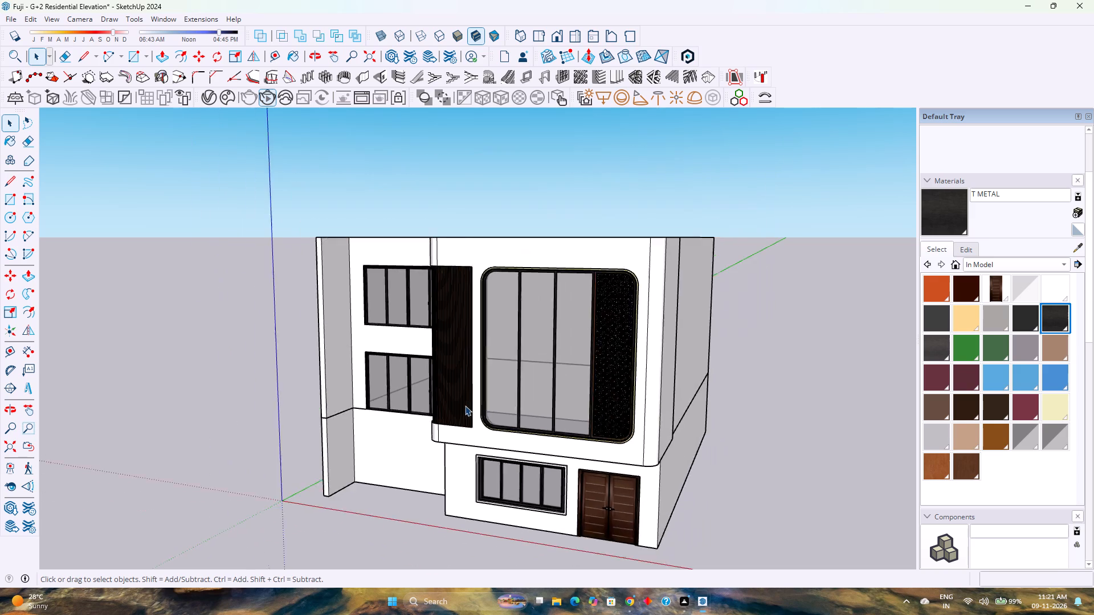
scroll(465, 405, up, 4)
scroll(465, 405, down, 5)
scroll(465, 405, up, 1)
scroll(529, 251, up, 4)
scroll(427, 258, up, 1)
Examine the house from above, including the open roof, parapet walls, curved corner and set-back window wall.
middle_drag(424, 258, 540, 383)
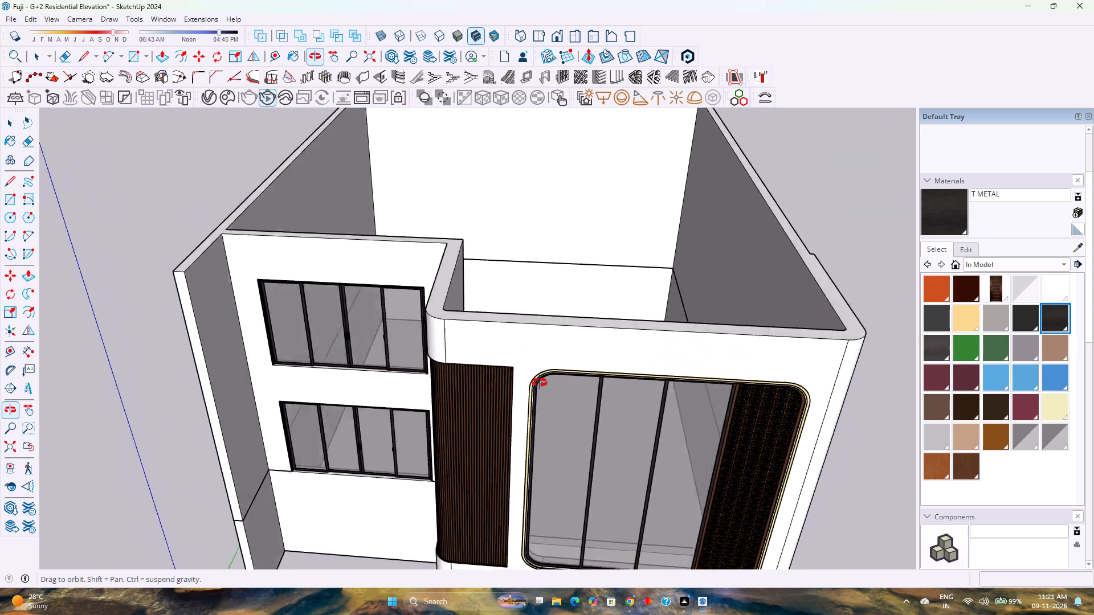
middle_drag(540, 383, 383, 347)
scroll(382, 345, down, 4)
scroll(410, 309, up, 4)
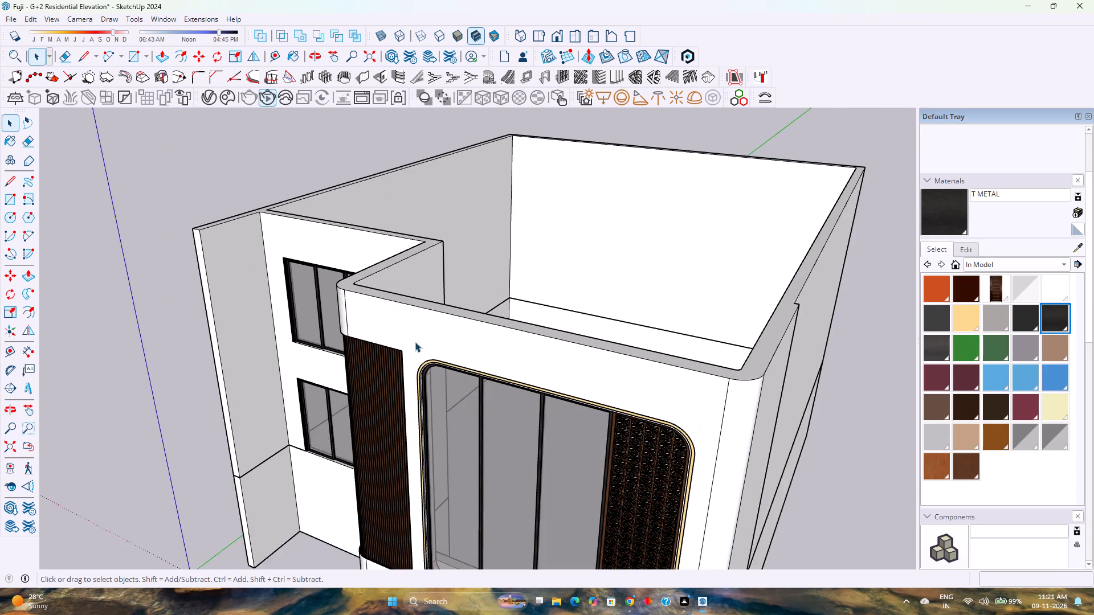
scroll(415, 342, up, 5)
middle_drag(394, 329, 650, 335)
scroll(427, 330, down, 8)
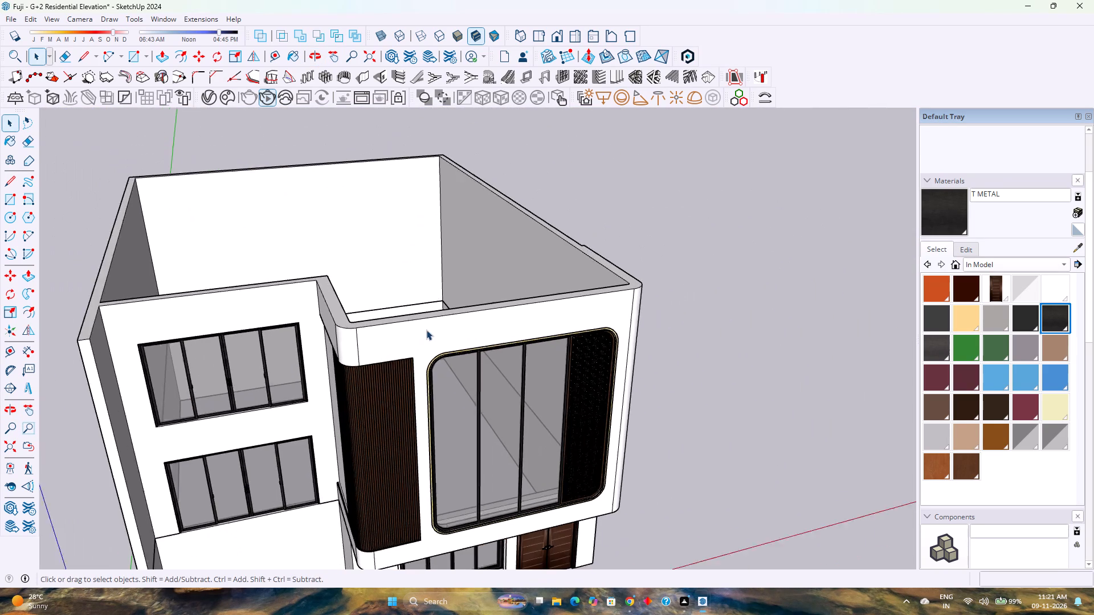
scroll(426, 330, down, 1)
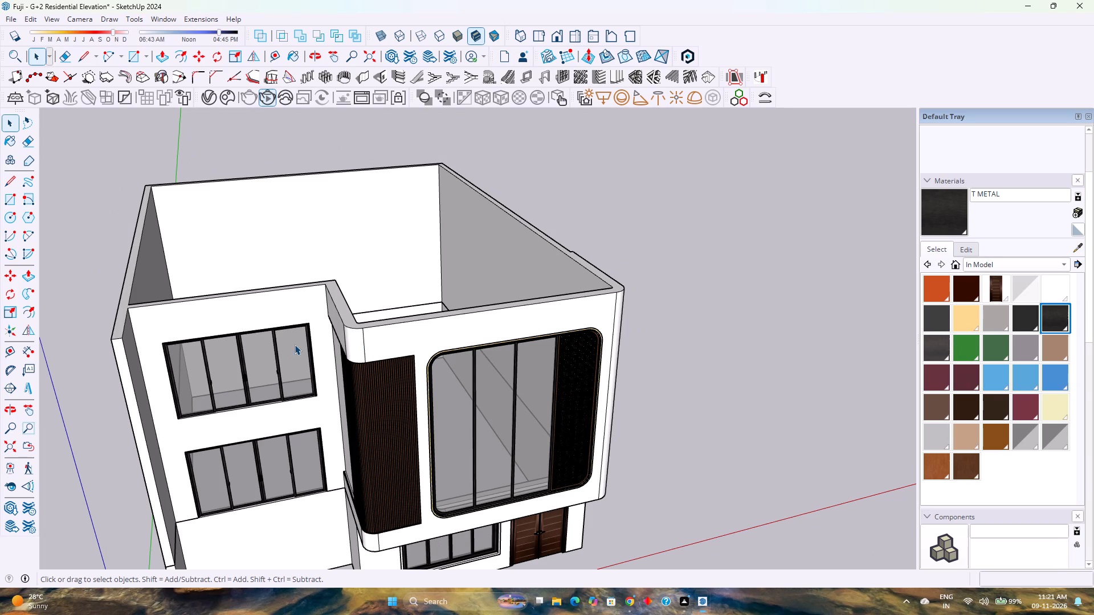
Inside the upper-storey wall group, remove the outer face of the set-back wall that holds the two windows.
scroll(295, 345, up, 8)
middle_drag(319, 329, 612, 382)
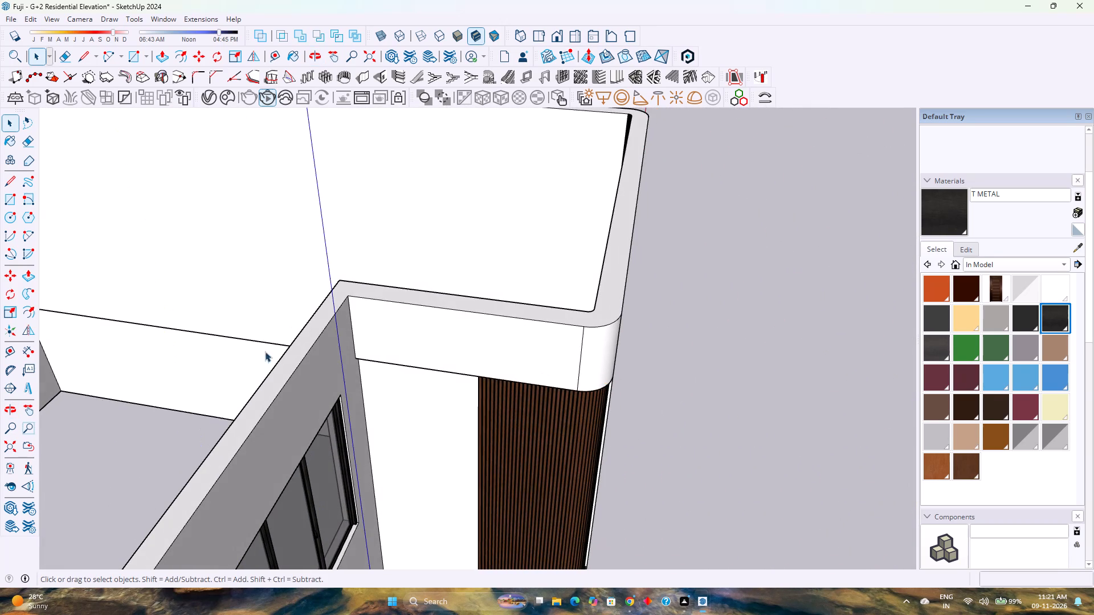
click(326, 379)
triple_click(324, 376)
click(323, 374)
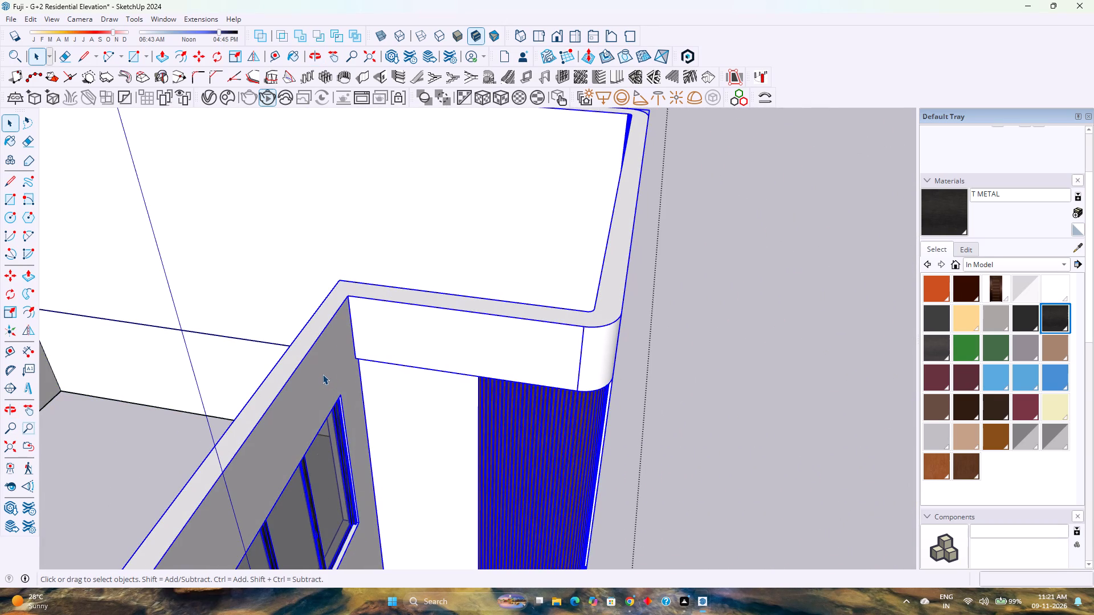
click(323, 374)
click(323, 374)
click(319, 374)
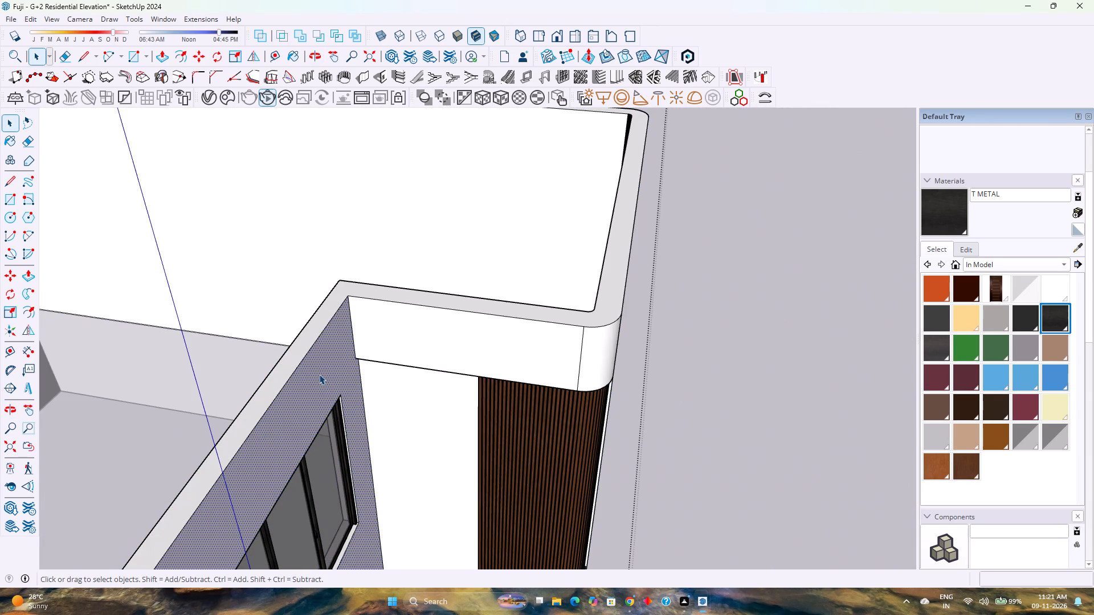
click(319, 374)
right_click(319, 374)
click(369, 131)
Examine the opened window wall and the adjoining parapet band and slatted cladding from several angles.
scroll(357, 348, up, 5)
middle_drag(357, 350, 397, 290)
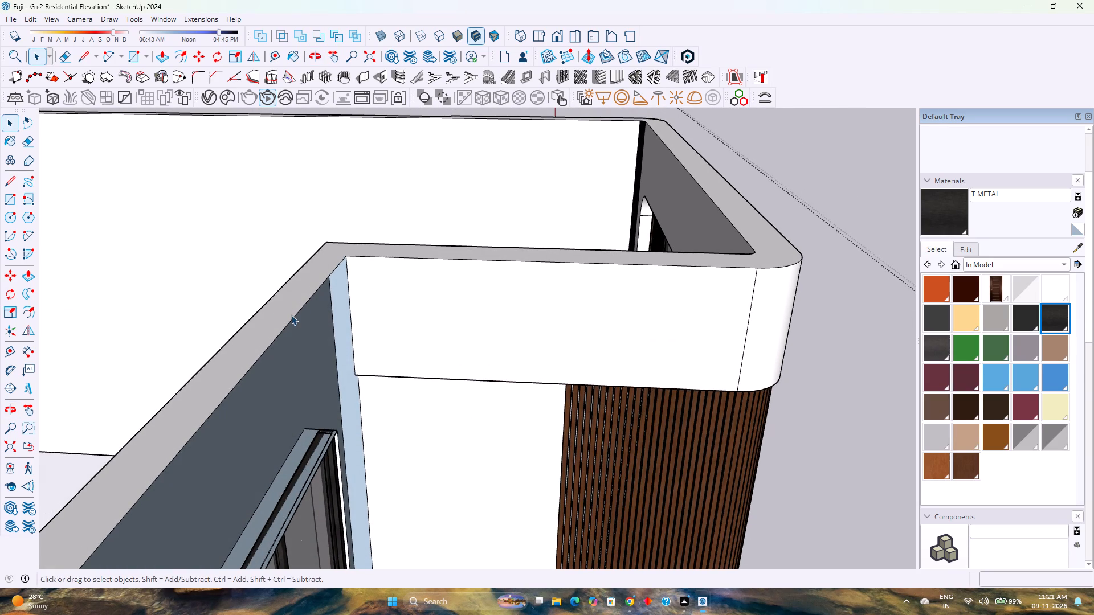
scroll(300, 324, down, 3)
scroll(299, 326, up, 4)
scroll(299, 326, down, 4)
scroll(299, 326, up, 3)
scroll(299, 326, down, 7)
scroll(301, 327, up, 1)
scroll(302, 327, down, 2)
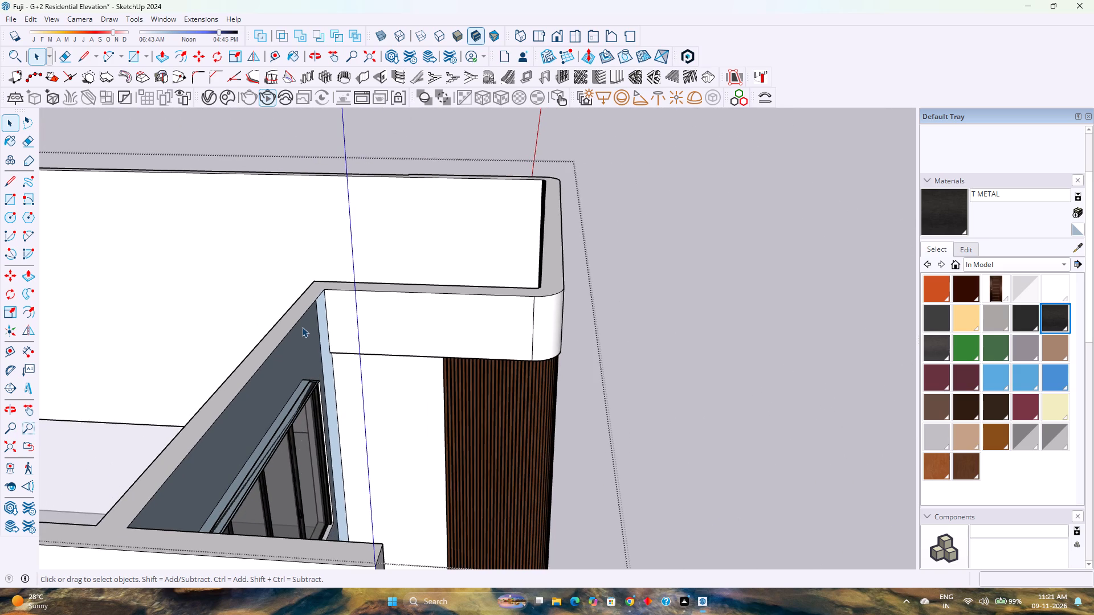
scroll(302, 327, down, 2)
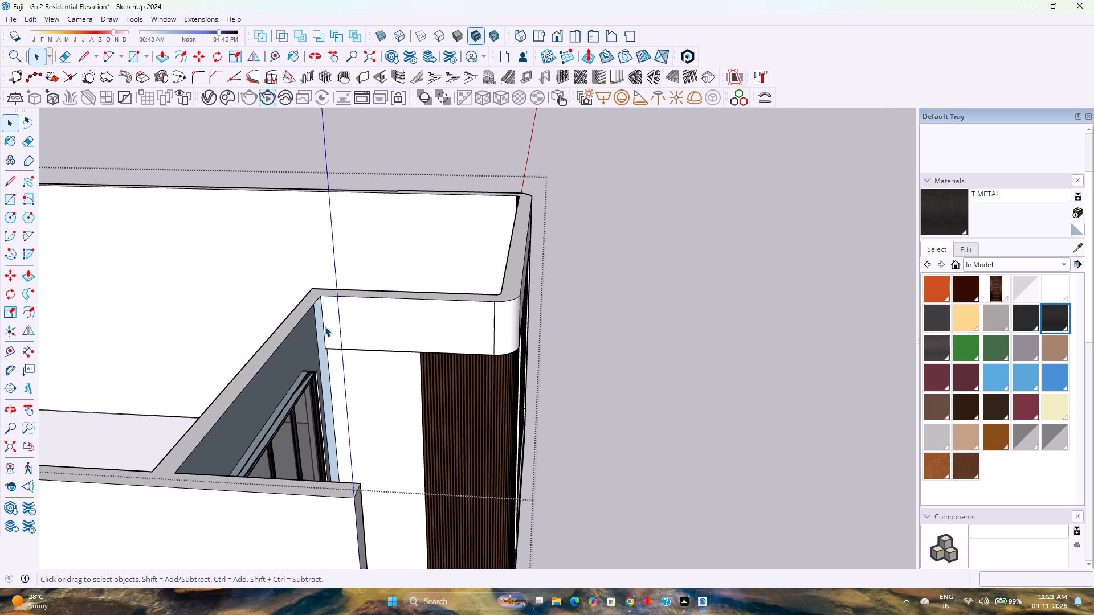
middle_drag(406, 325, 223, 293)
middle_click(223, 293)
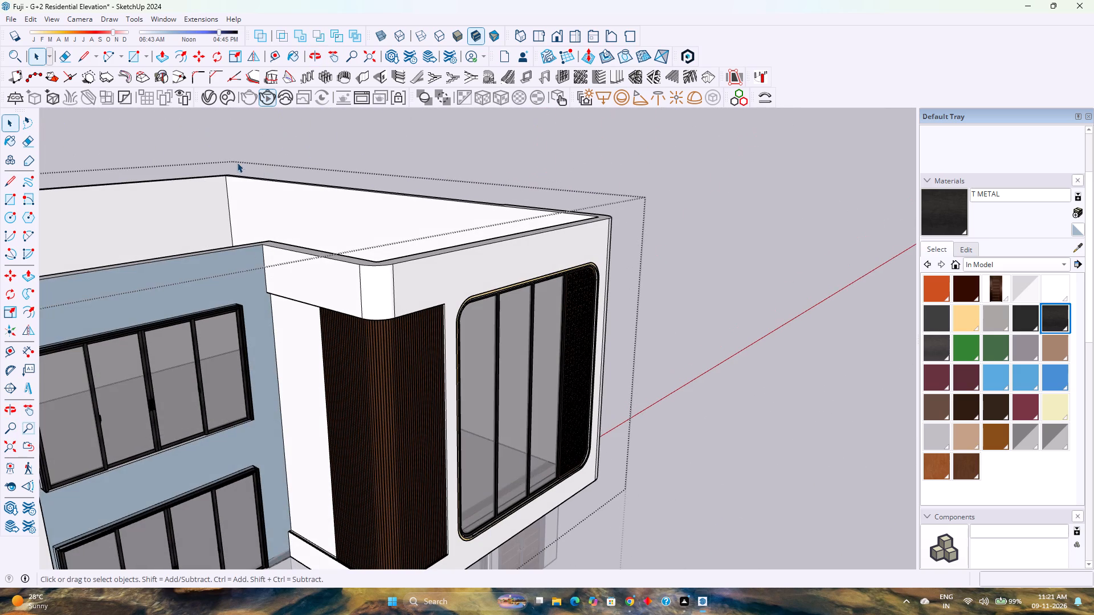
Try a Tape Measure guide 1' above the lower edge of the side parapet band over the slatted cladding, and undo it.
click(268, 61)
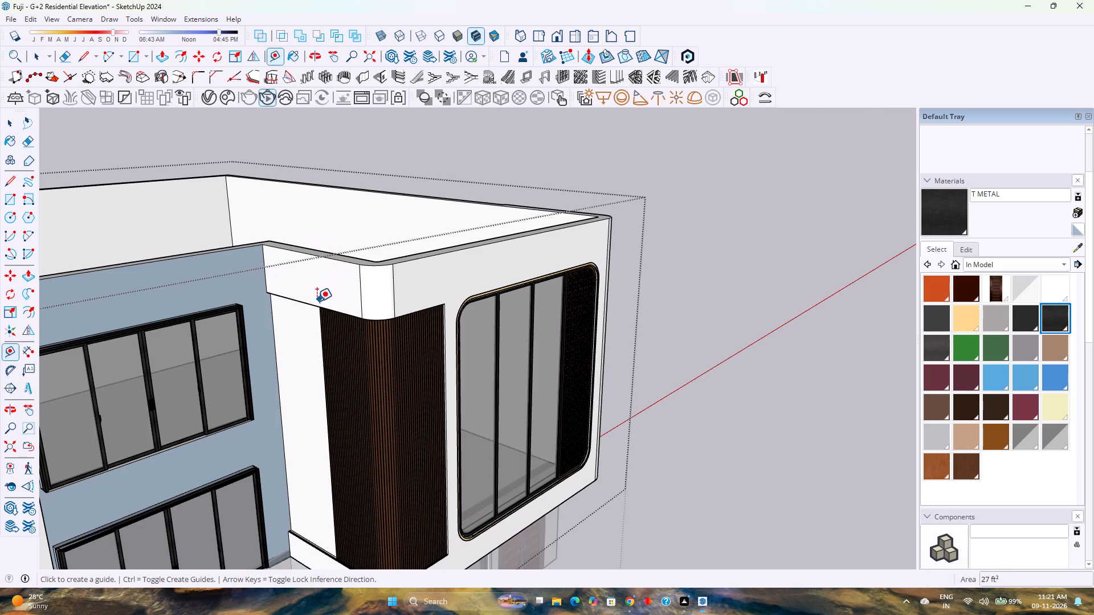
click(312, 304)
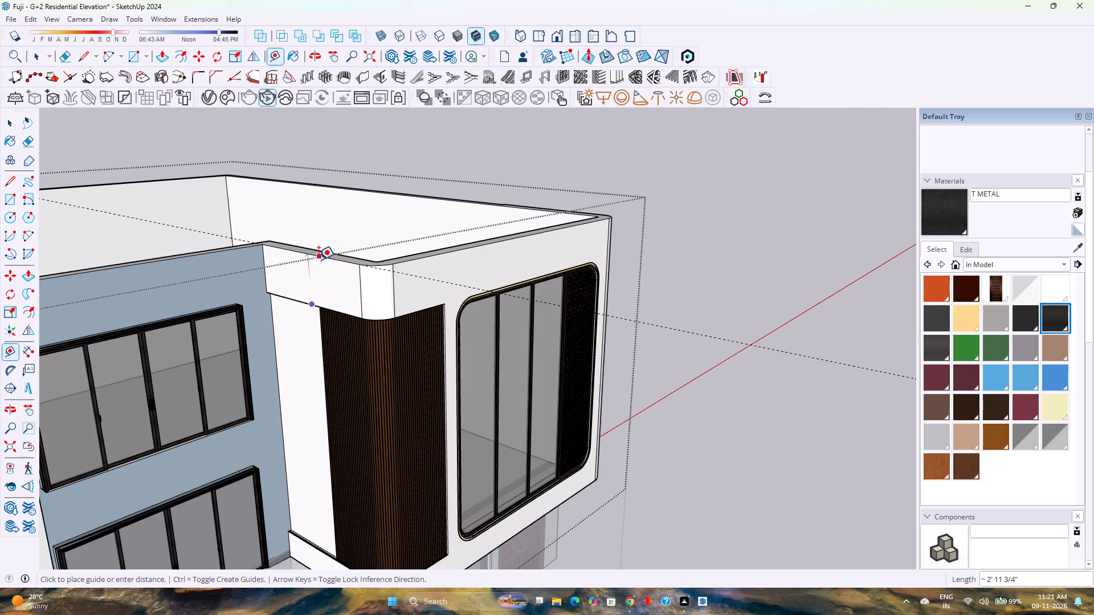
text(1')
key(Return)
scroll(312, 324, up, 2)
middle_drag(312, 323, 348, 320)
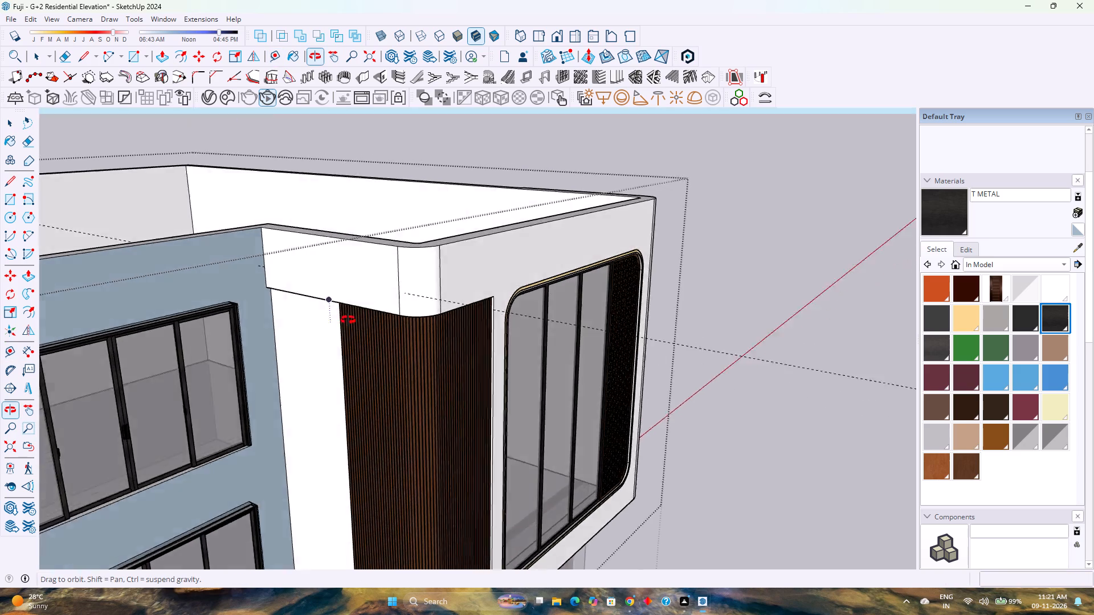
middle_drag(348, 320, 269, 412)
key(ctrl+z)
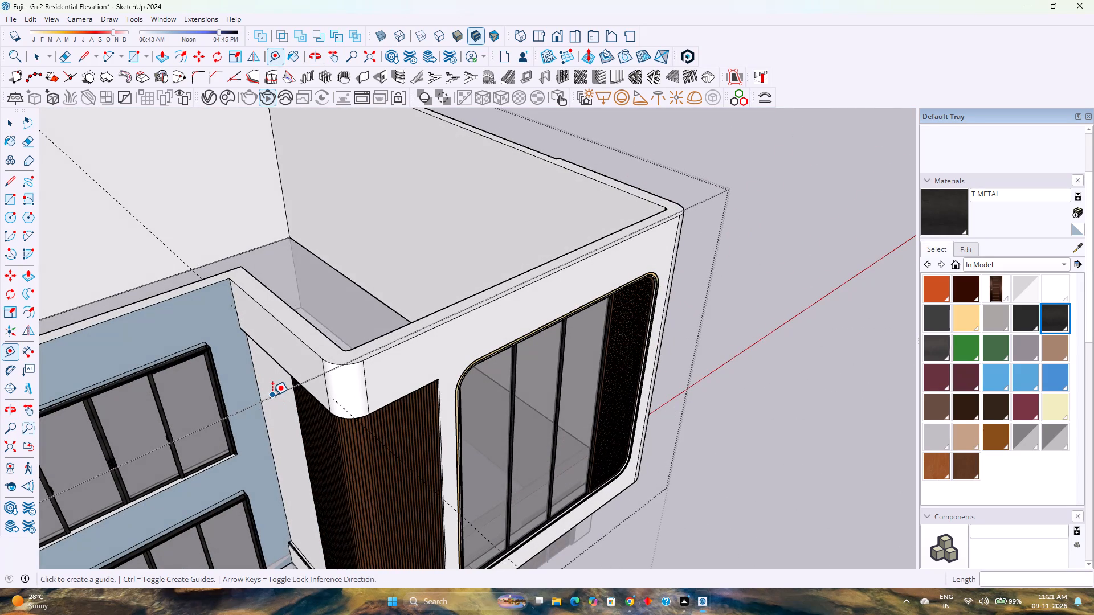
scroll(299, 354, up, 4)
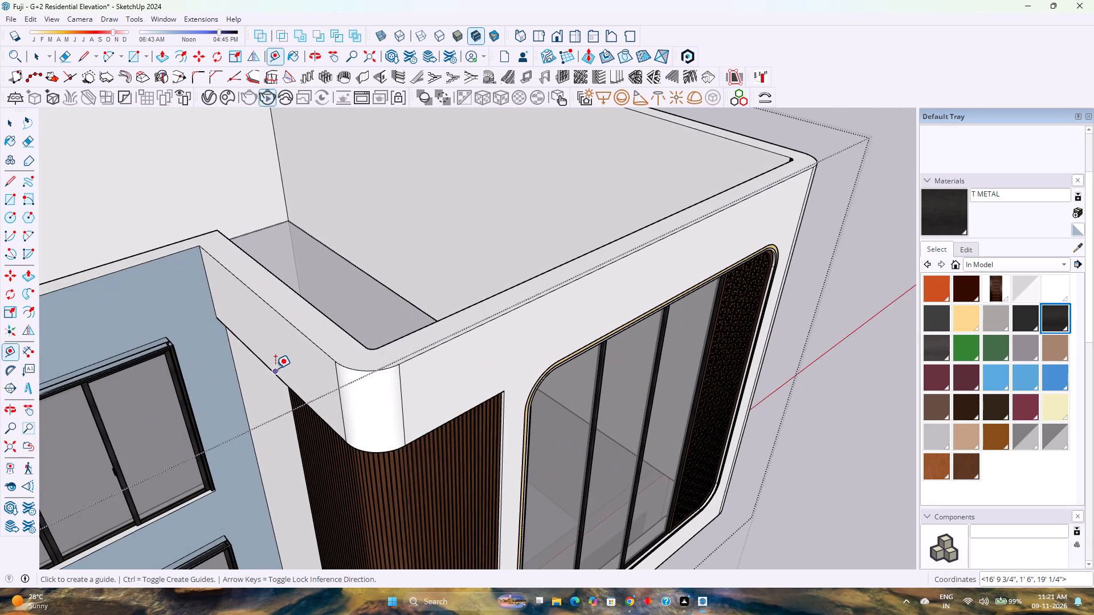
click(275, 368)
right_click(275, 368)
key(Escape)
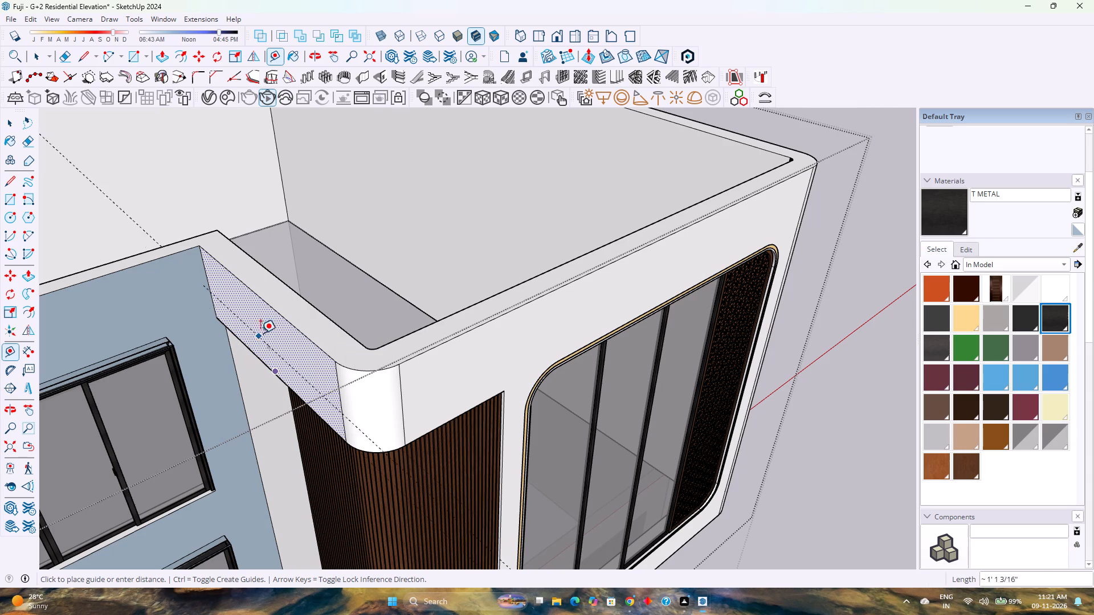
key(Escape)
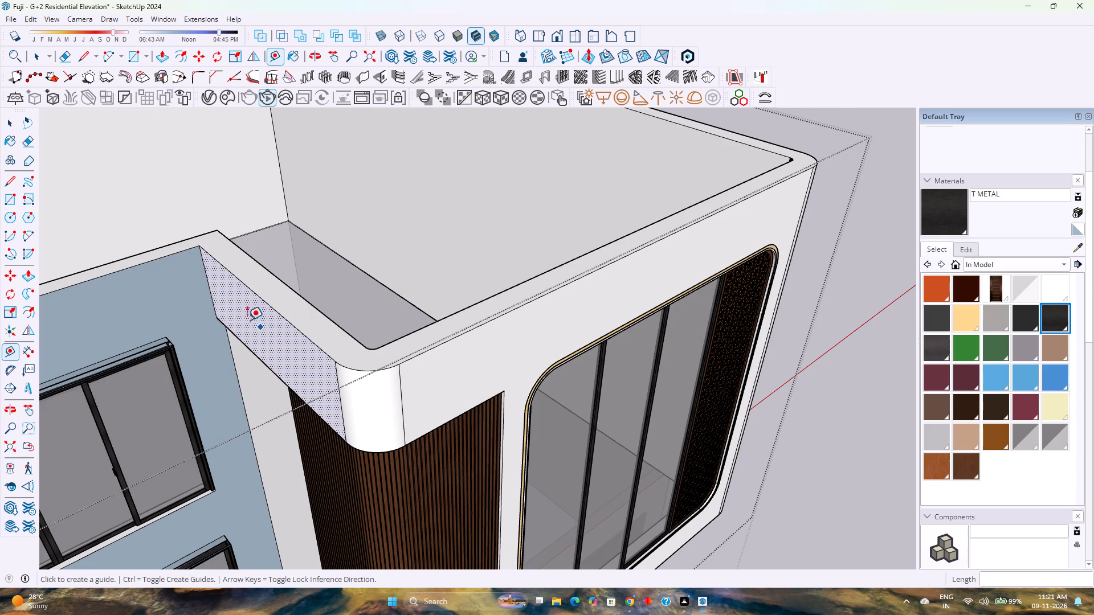
Place a guide 1' above the lower edge of the side parapet band over the slatted cladding.
scroll(254, 366, up, 5)
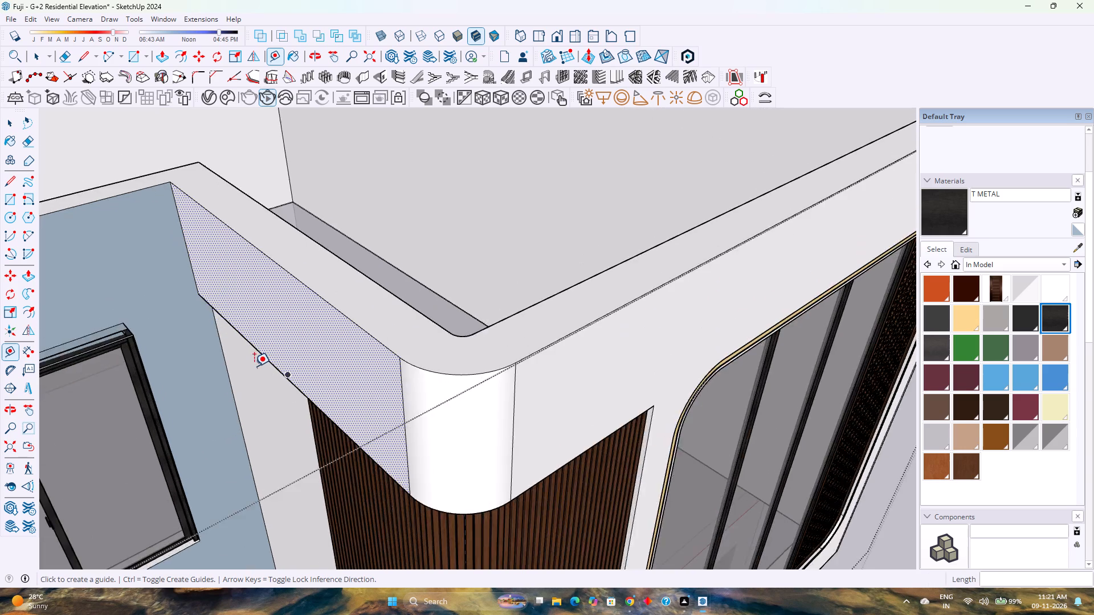
scroll(254, 366, up, 2)
middle_drag(254, 366, 323, 322)
scroll(325, 380, up, 3)
middle_drag(325, 380, 405, 284)
scroll(377, 380, up, 4)
middle_drag(374, 372, 699, 417)
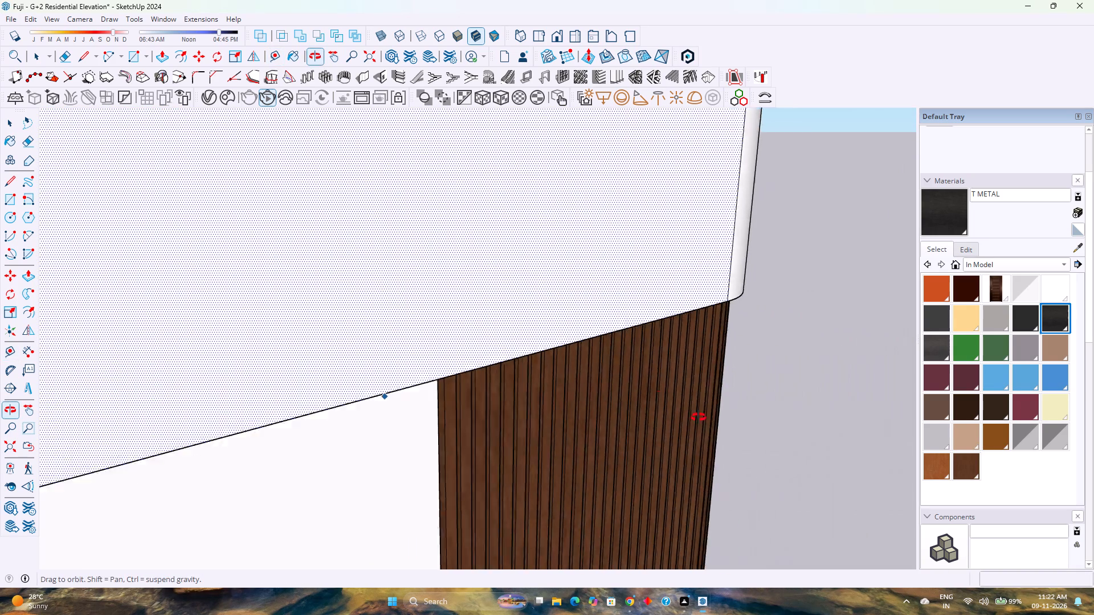
middle_drag(699, 417, 715, 417)
middle_click(715, 417)
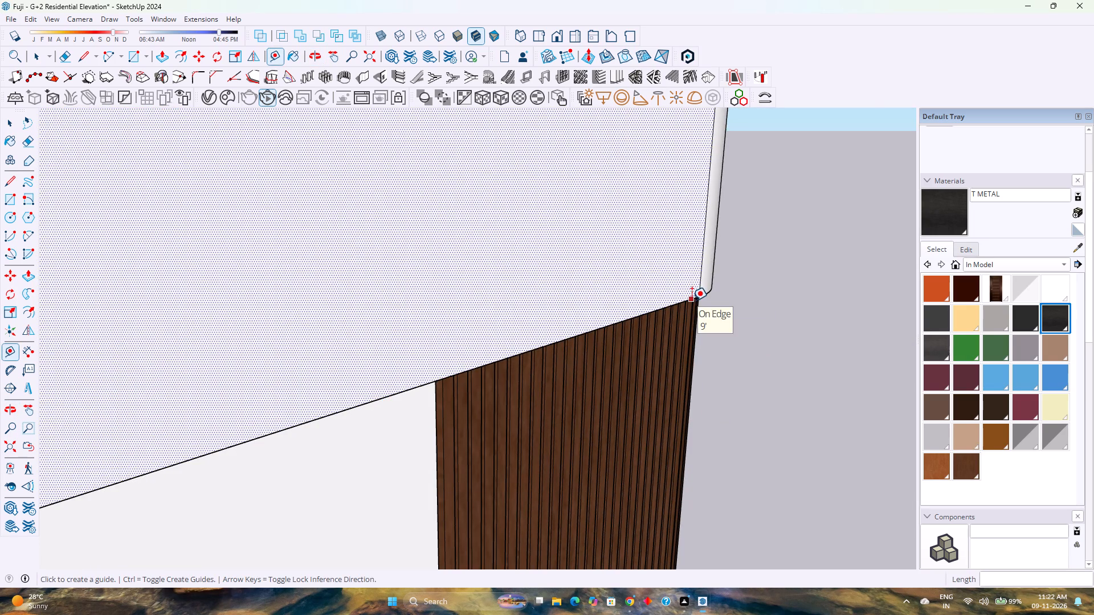
click(406, 392)
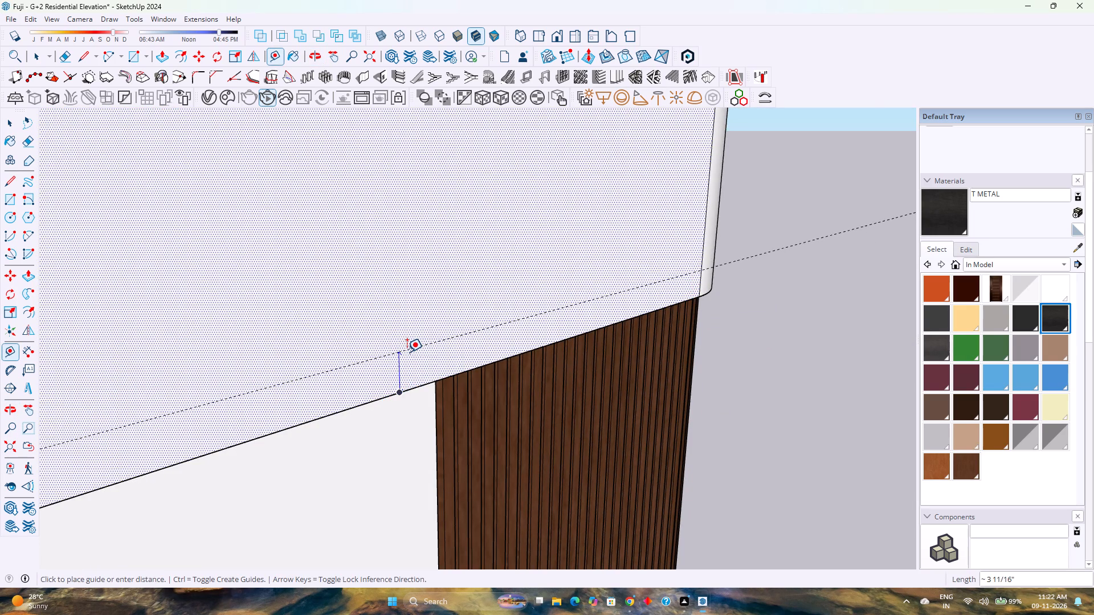
text(1')
key(Return)
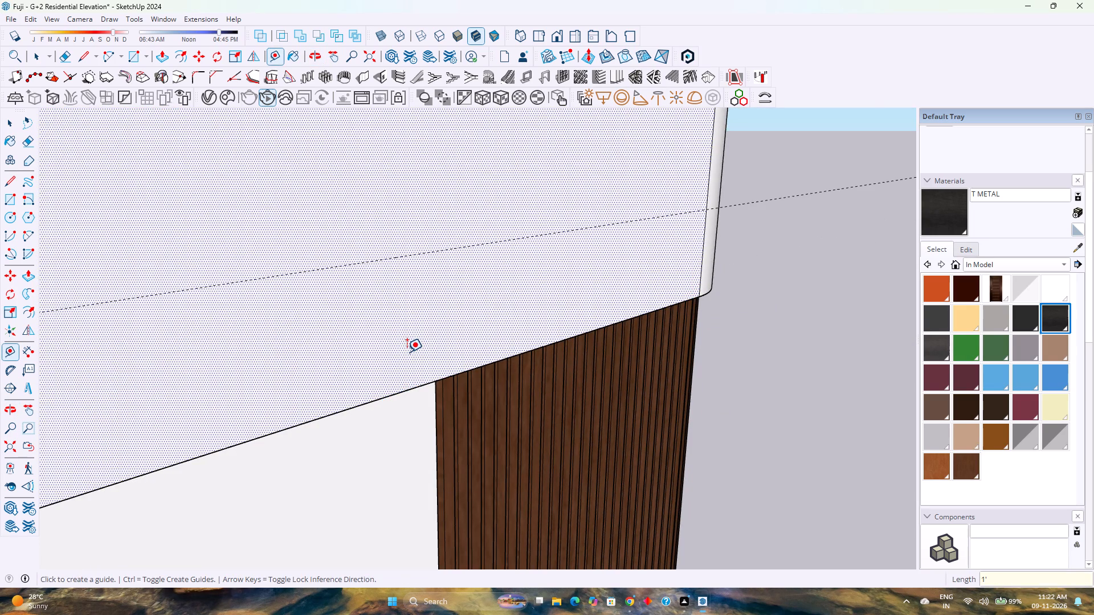
Set the parapet band guide's offset from the lower edge to 1'6".
scroll(372, 296, down, 2)
scroll(419, 288, down, 5)
middle_drag(424, 288, 292, 332)
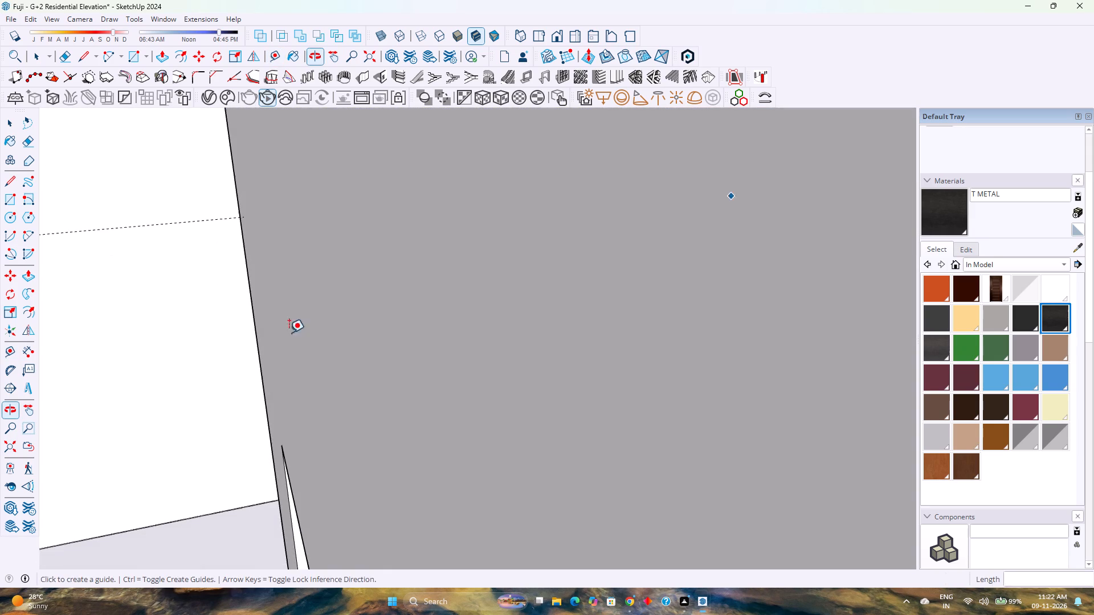
click(14, 450)
middle_drag(723, 186, 430, 267)
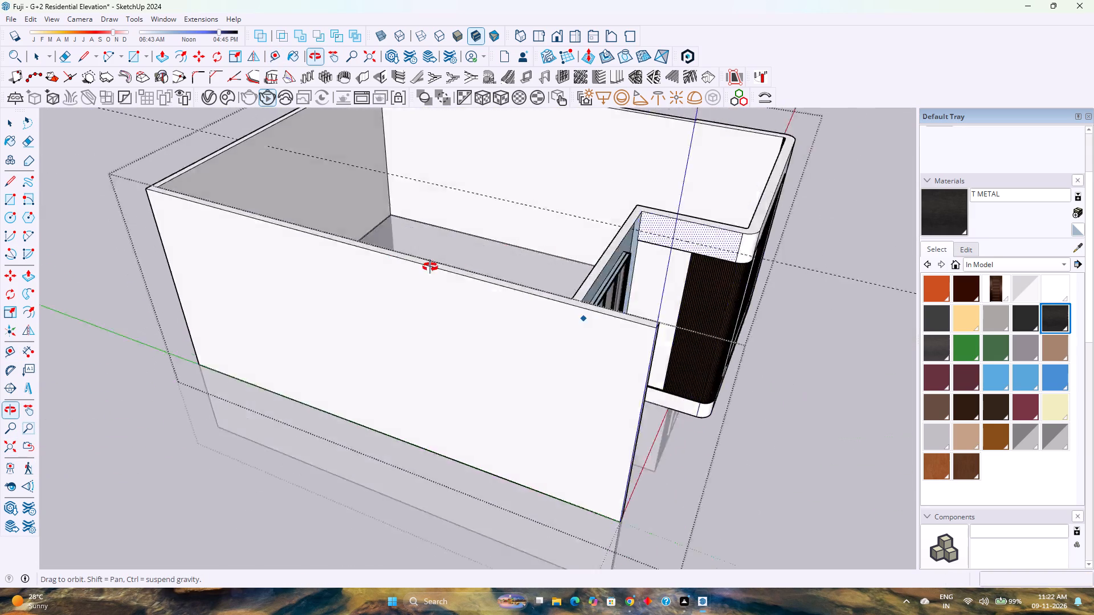
middle_drag(430, 267, 292, 294)
scroll(560, 318, up, 5)
middle_drag(565, 339, 575, 322)
middle_click(578, 319)
middle_drag(580, 314, 585, 305)
middle_drag(587, 300, 613, 253)
scroll(605, 304, up, 5)
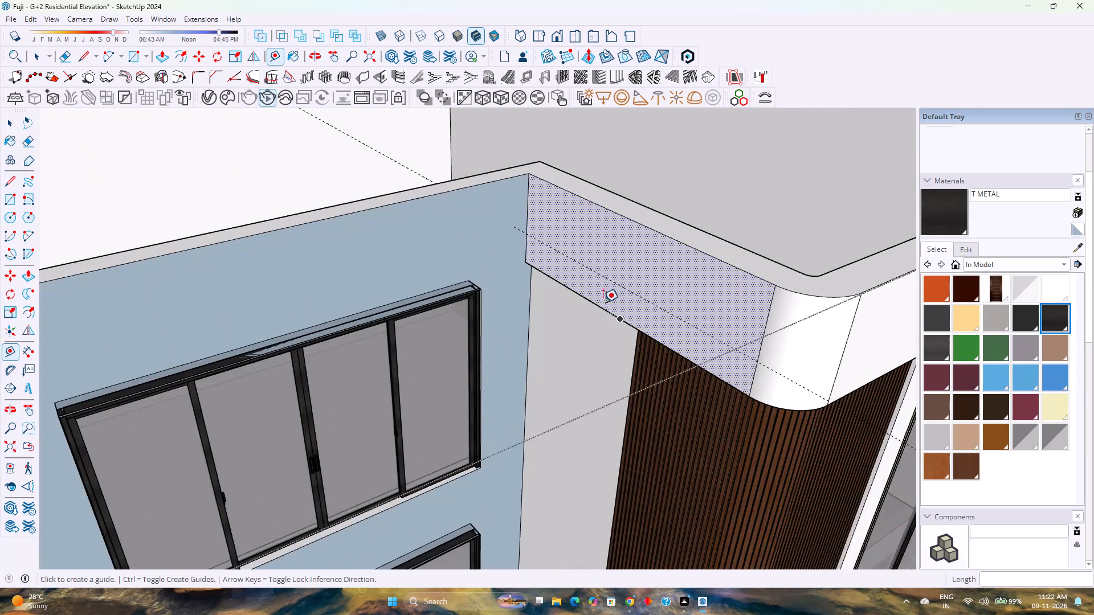
text(1'6")
key(Return)
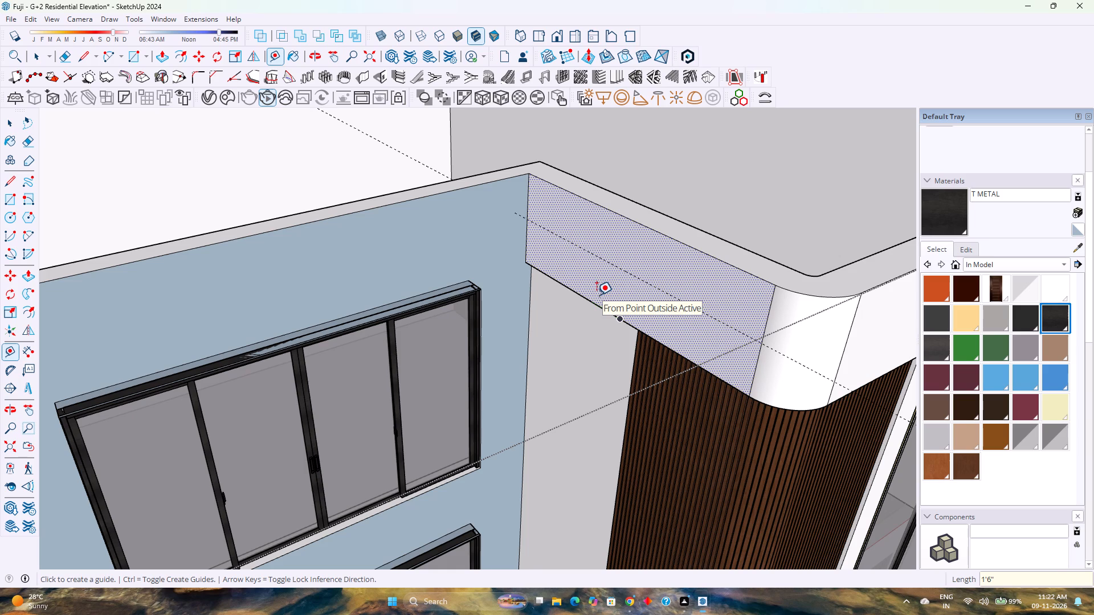
scroll(587, 296, down, 4)
scroll(587, 296, up, 4)
scroll(587, 296, down, 4)
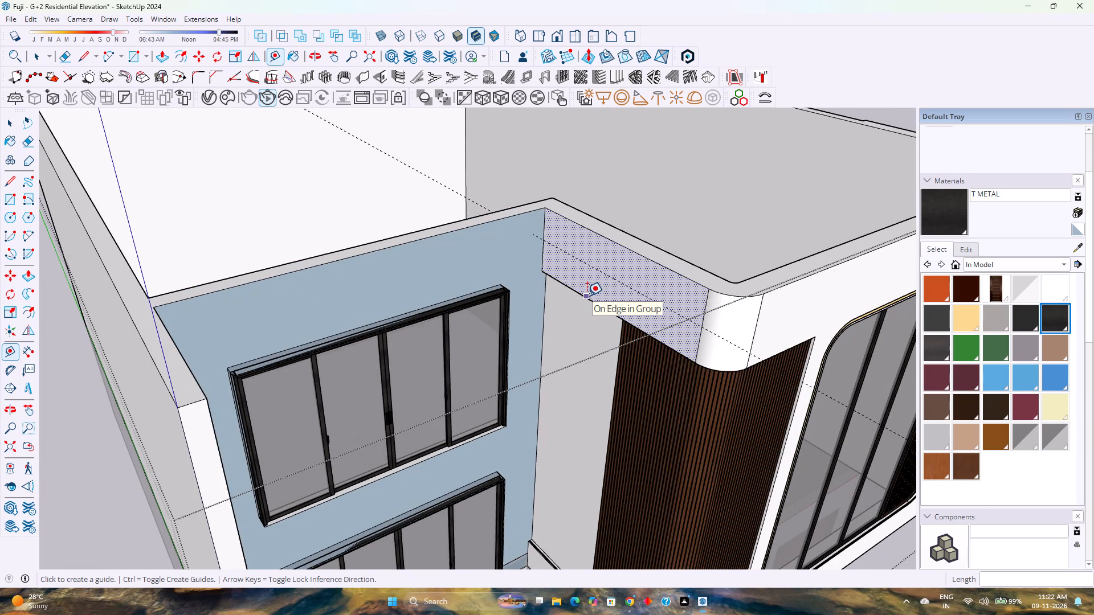
Set the side parapet band guide's offset from the lower edge to 1'2".
scroll(587, 296, down, 3)
scroll(587, 296, up, 3)
scroll(587, 296, down, 3)
scroll(587, 296, up, 3)
scroll(587, 296, down, 2)
scroll(587, 296, up, 2)
scroll(587, 297, down, 1)
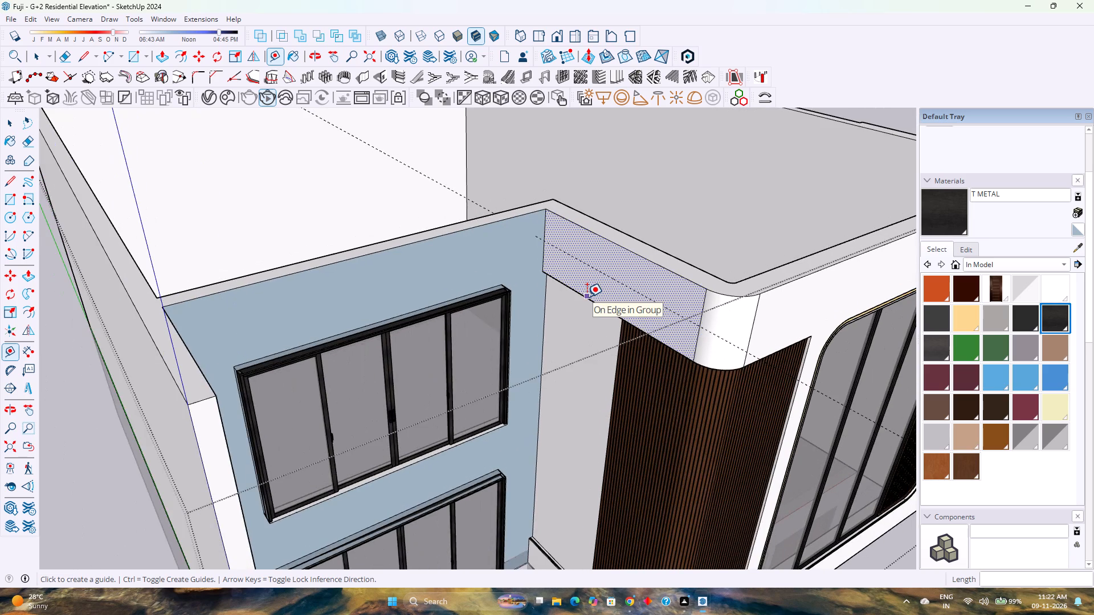
scroll(587, 297, up, 1)
text(1')
key(Return)
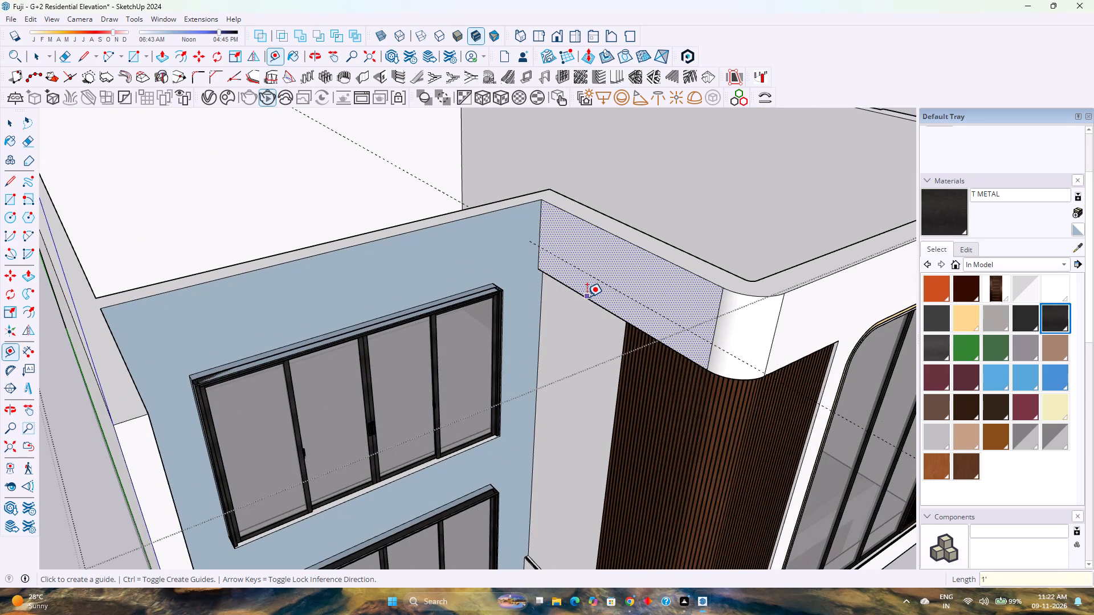
text(1'2")
key(Return)
Draw a 1' line across the projecting block's underside strip at the entrance-door end, in line with the ground-floor front wall.
scroll(587, 299, down, 7)
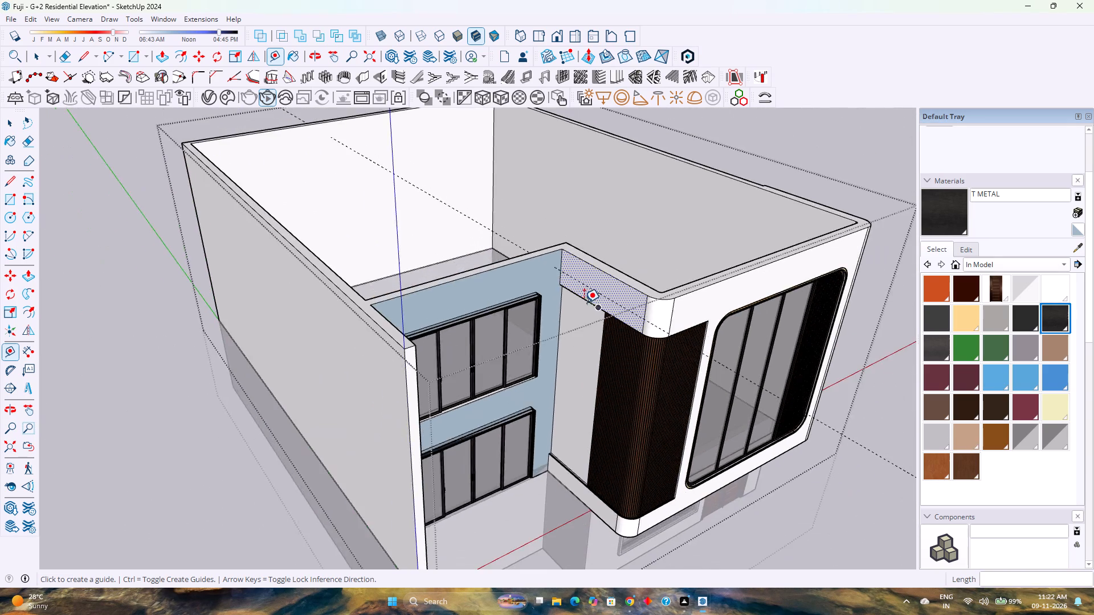
middle_drag(583, 304, 383, 250)
scroll(386, 247, up, 3)
middle_drag(404, 294, 564, 184)
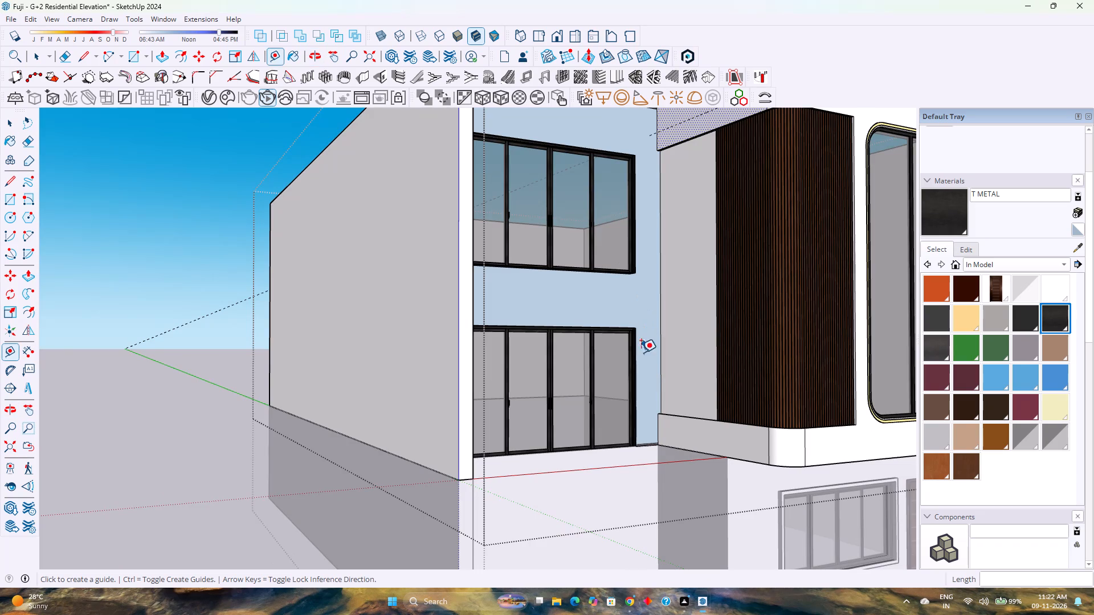
scroll(671, 421, up, 9)
scroll(676, 449, down, 2)
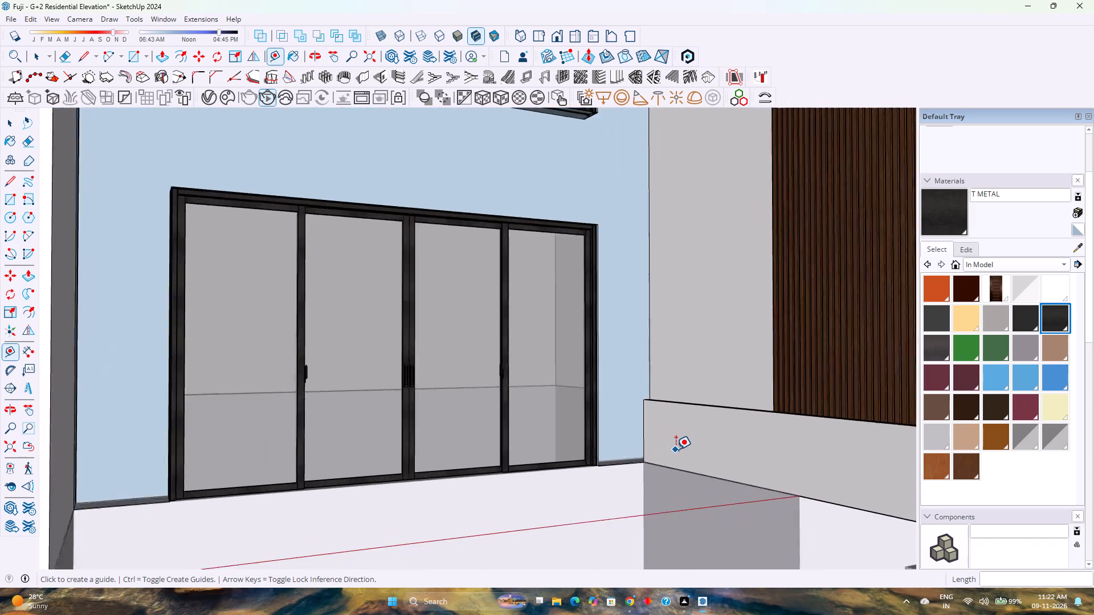
scroll(676, 449, down, 2)
middle_drag(674, 450, 590, 354)
scroll(590, 351, down, 8)
middle_drag(682, 400, 456, 356)
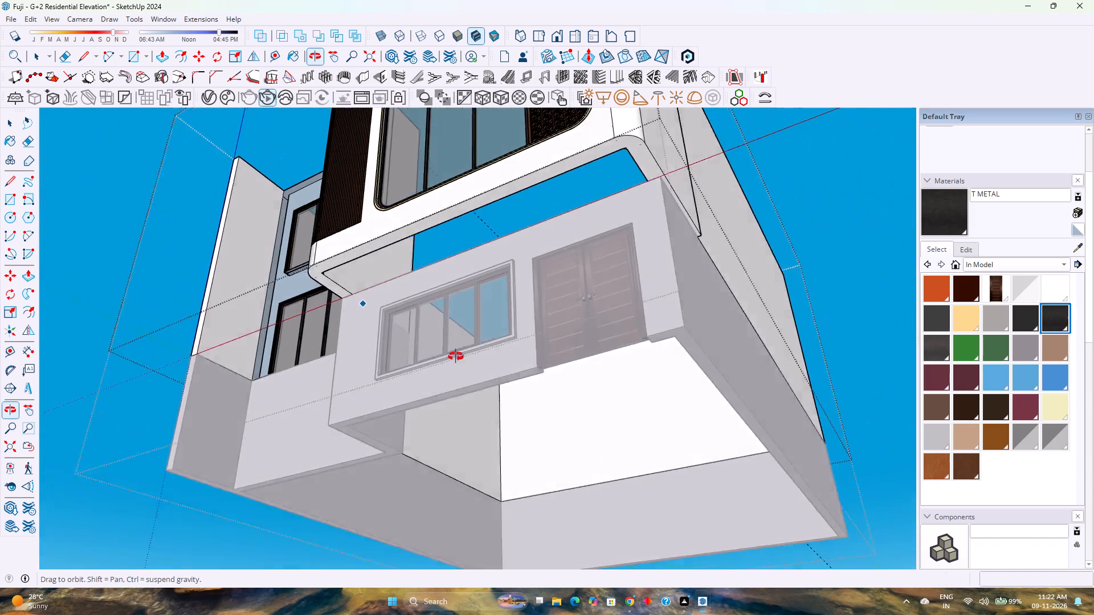
middle_drag(456, 356, 451, 381)
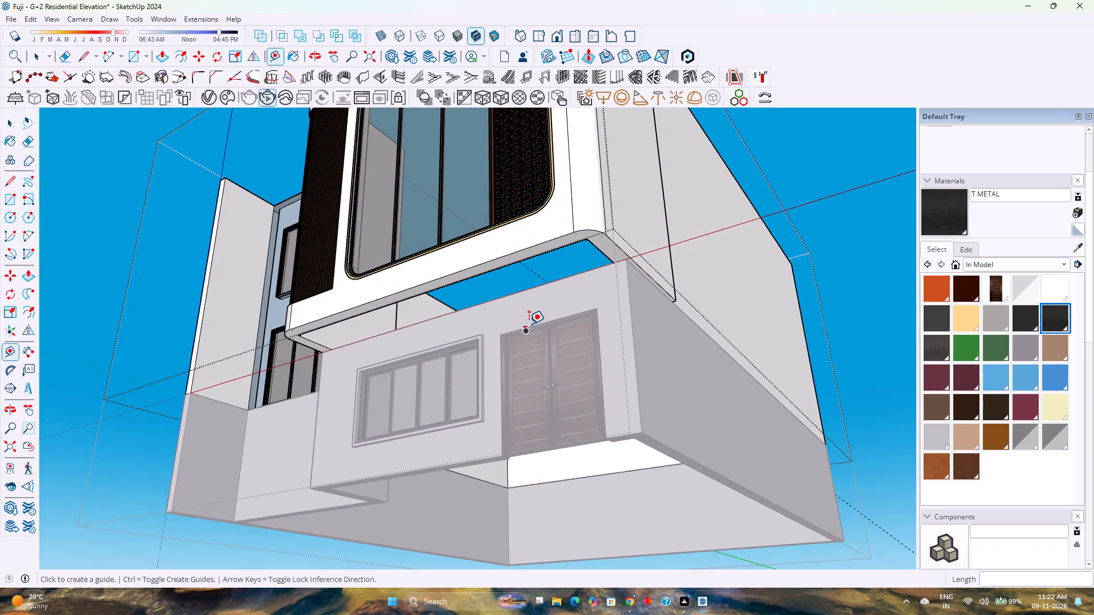
scroll(548, 292, up, 3)
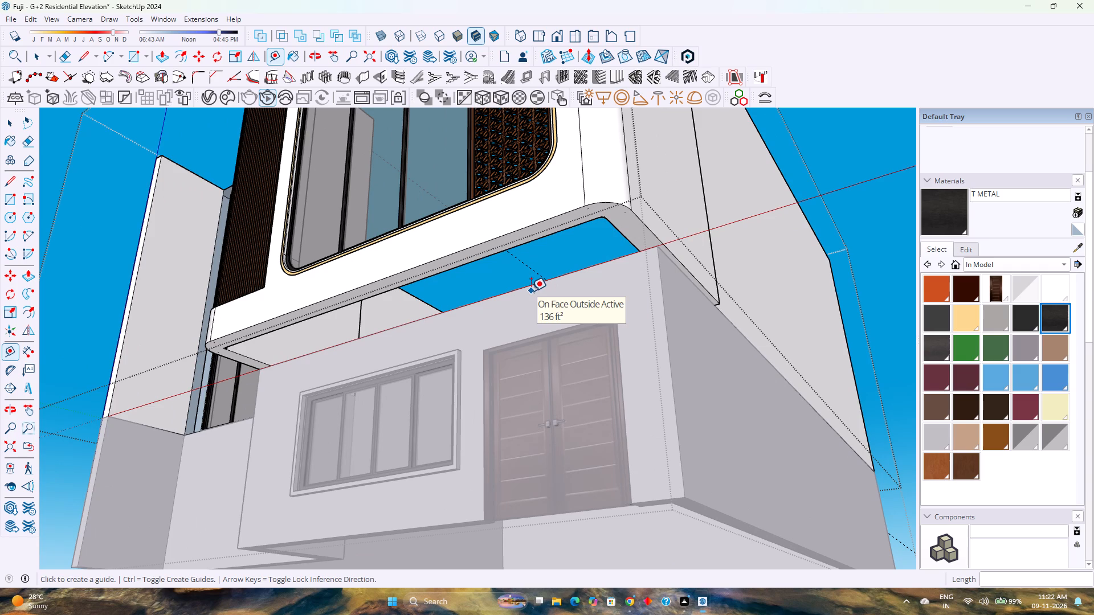
key(space)
scroll(638, 261, up, 2)
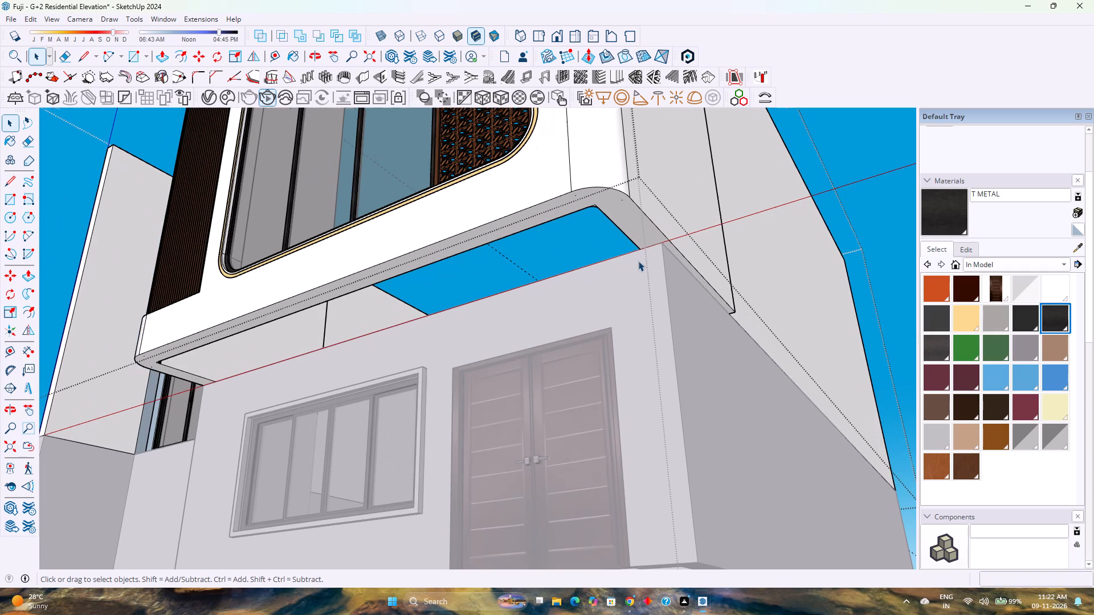
double_click(642, 231)
scroll(642, 231, up, 8)
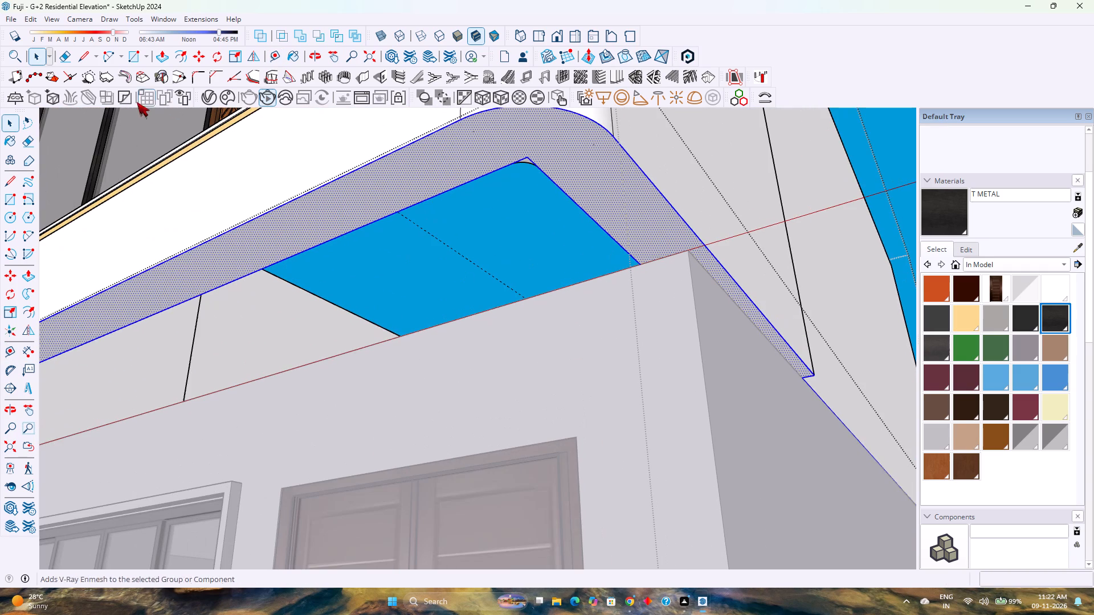
click(75, 63)
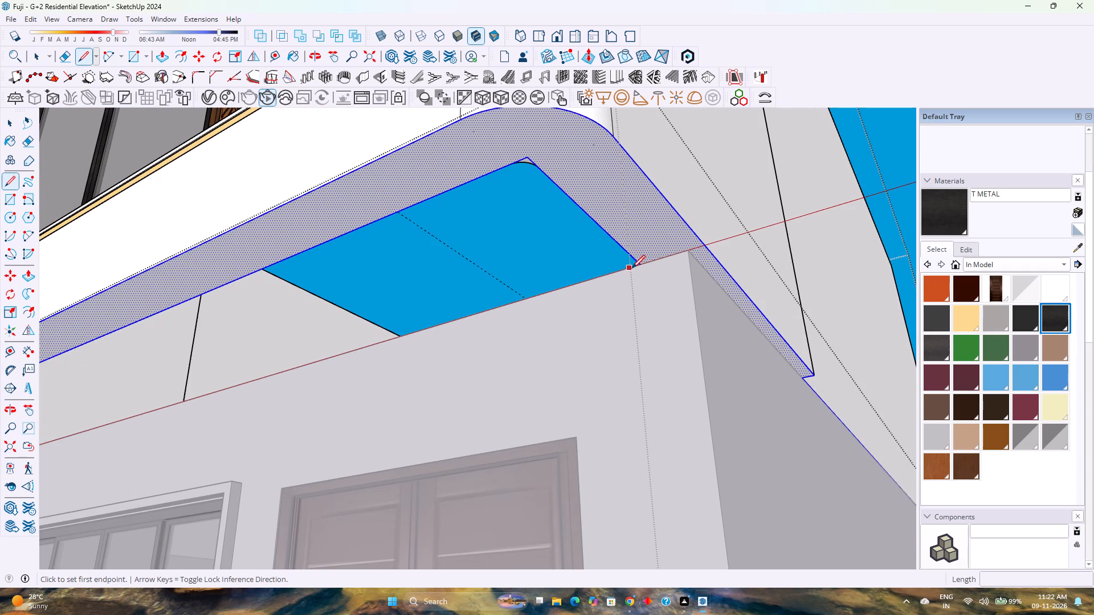
click(639, 268)
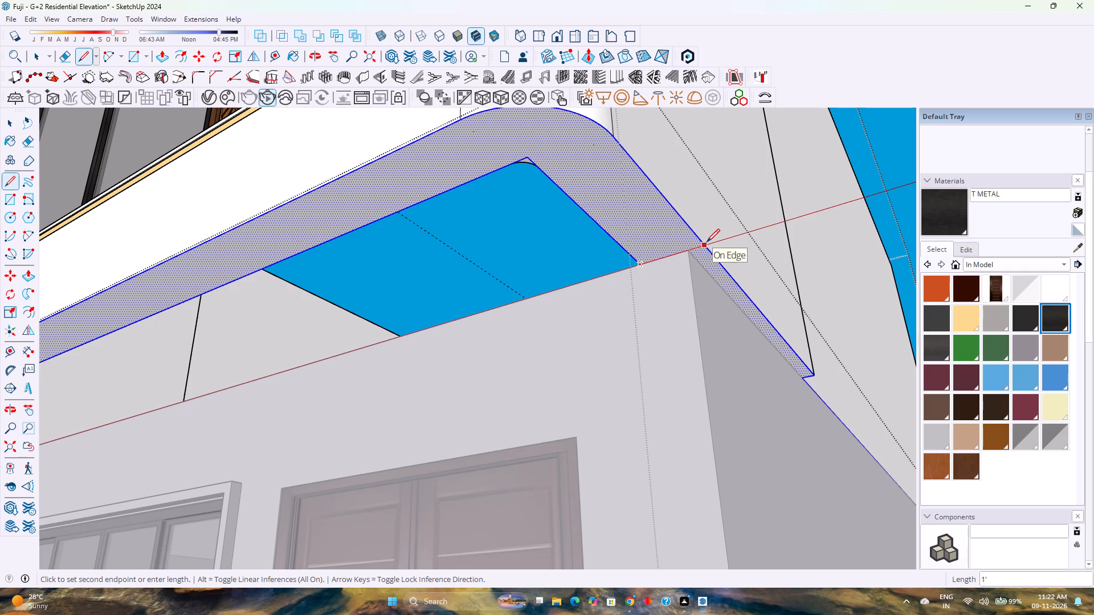
click(707, 242)
Draw a matching 1' line across the underside strip at the end beside the set-back window wall.
scroll(701, 263, down, 4)
scroll(700, 278, up, 1)
scroll(700, 284, down, 4)
shift+middle_drag(398, 337, 693, 330)
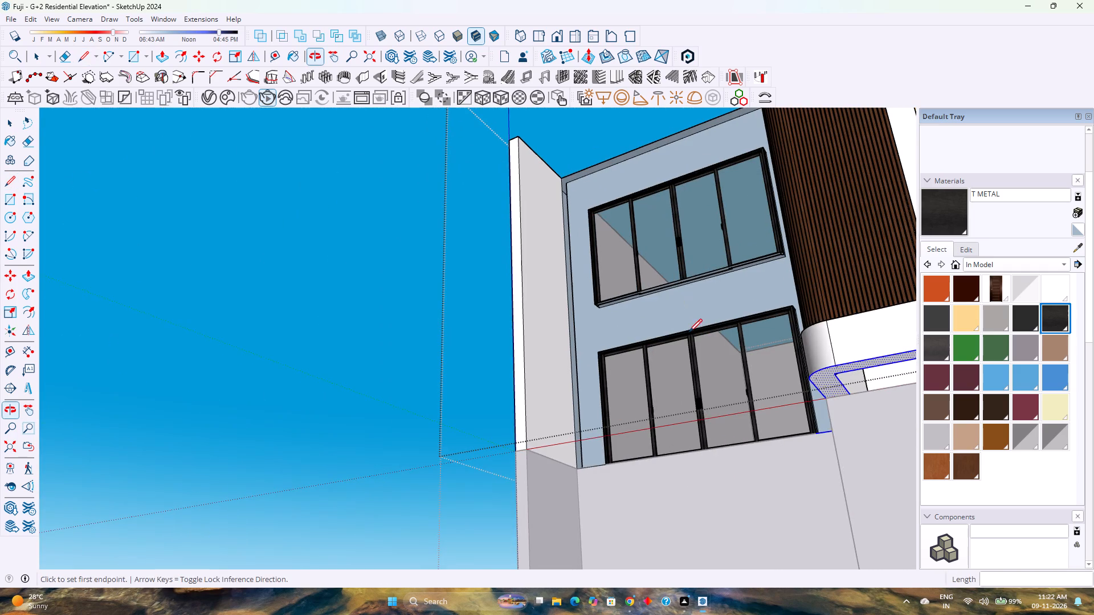
shift+middle_drag(754, 424, 637, 388)
scroll(728, 363, up, 5)
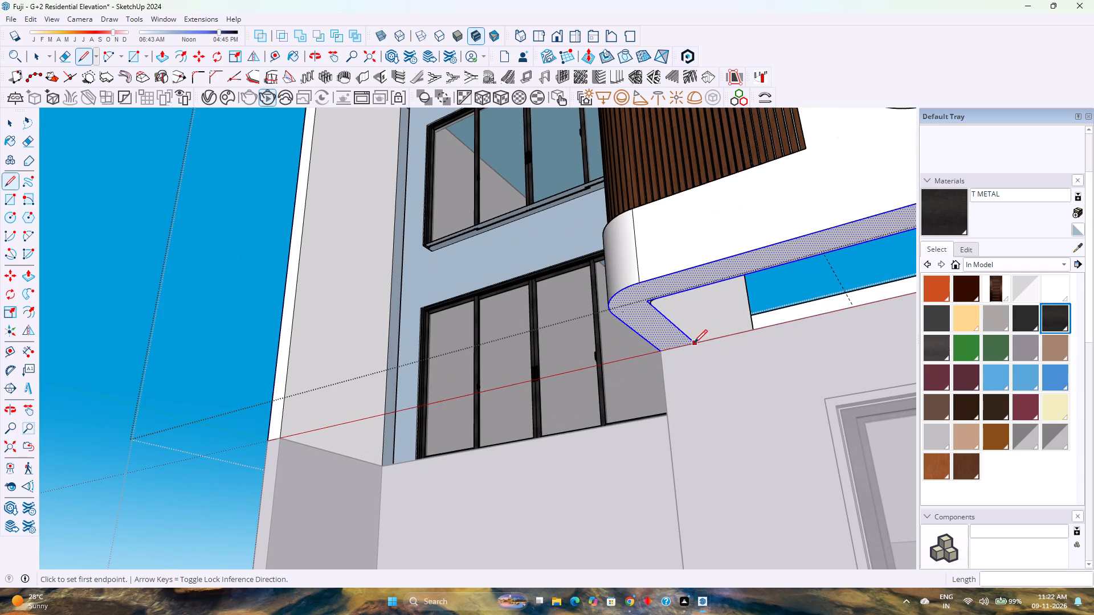
scroll(693, 352, up, 5)
click(646, 352)
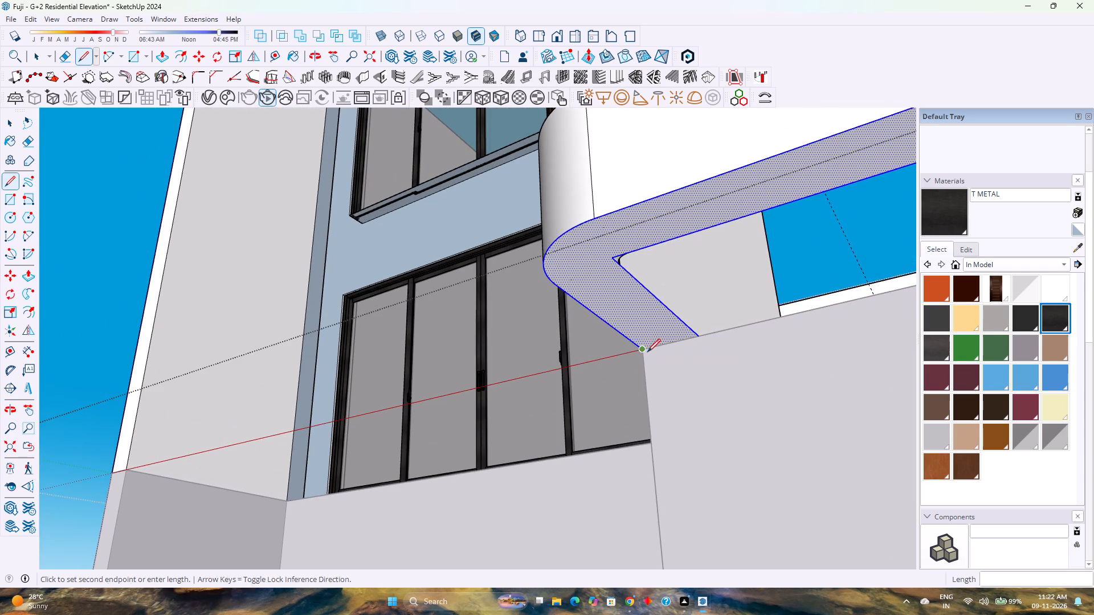
click(699, 338)
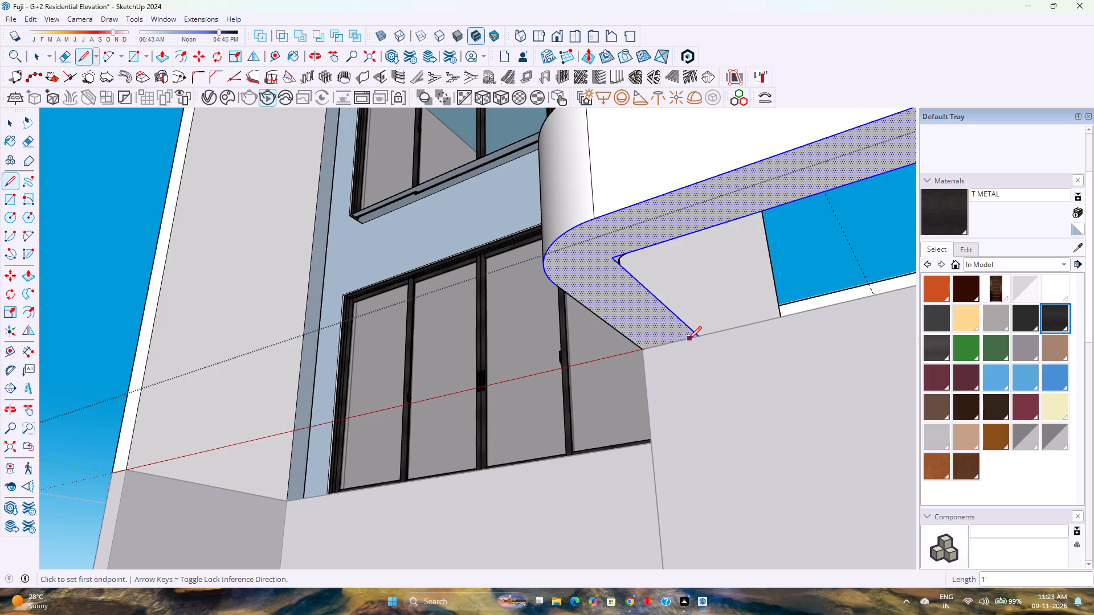
Push/Pull the front U-shaped part of the projecting block's underside down 1'.
key(p)
click(627, 303)
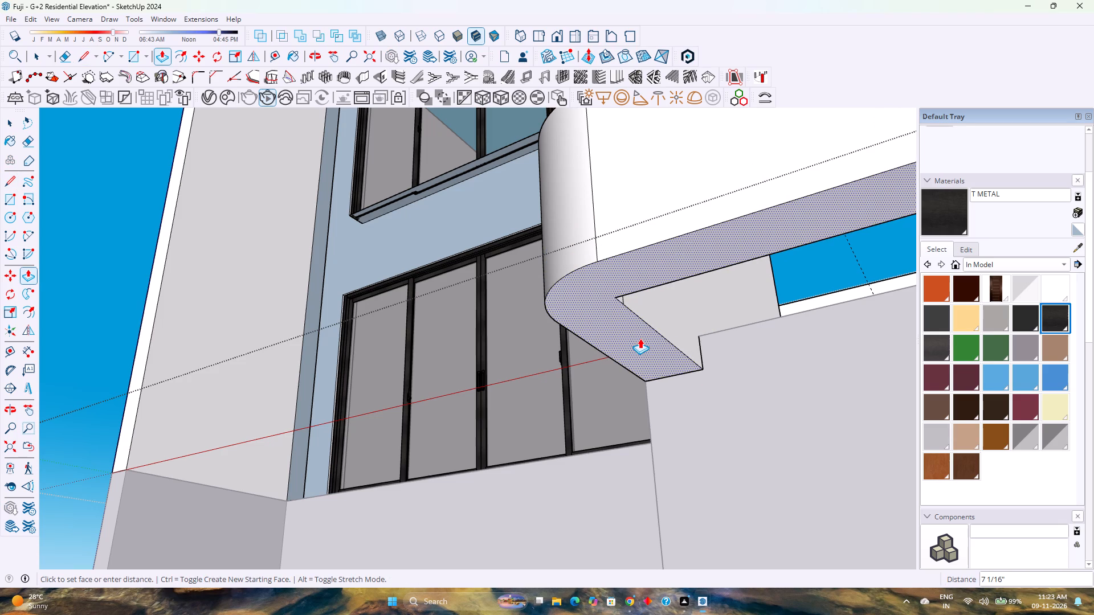
scroll(640, 338, down, 3)
text(1')
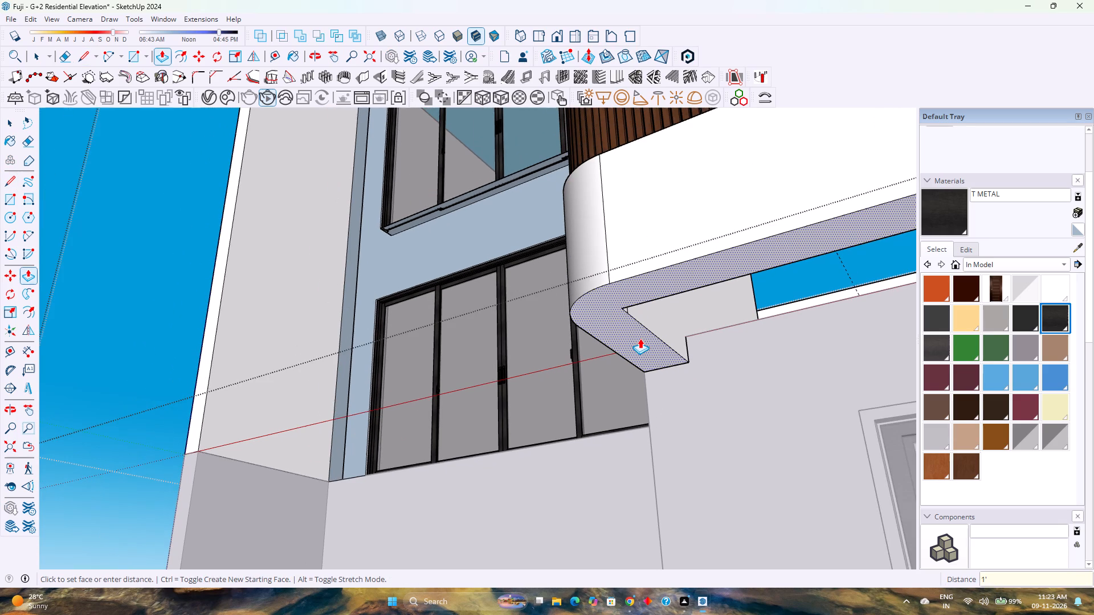
key(Return)
Set the Push/Pull distance of the projecting block's front underside to 6".
scroll(560, 338, down, 9)
middle_drag(524, 340, 562, 433)
scroll(562, 433, down, 2)
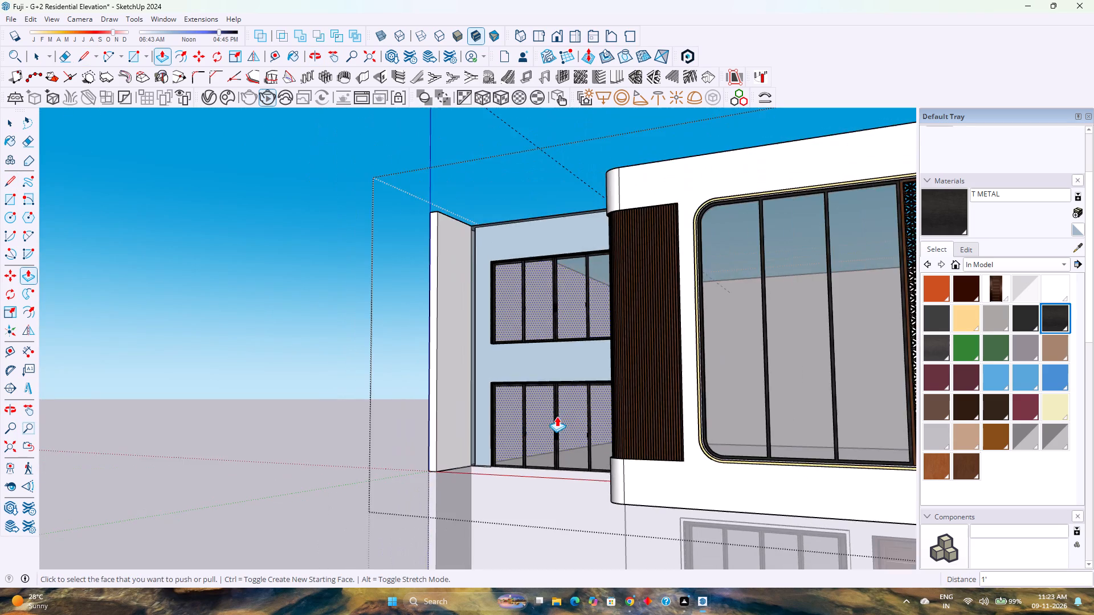
scroll(555, 410, down, 4)
middle_drag(538, 419, 638, 418)
scroll(640, 418, up, 4)
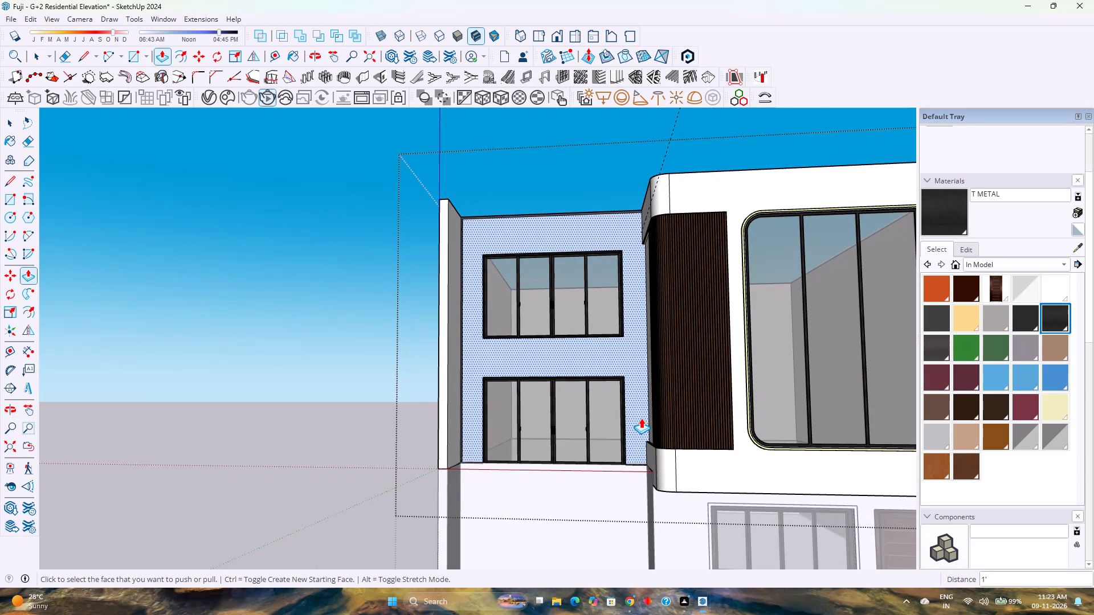
key(6)
key(Return)
Examine the deepened lower band of the projecting block and its junction with the ground-floor wall from several angles.
scroll(642, 464, down, 5)
scroll(638, 487, up, 6)
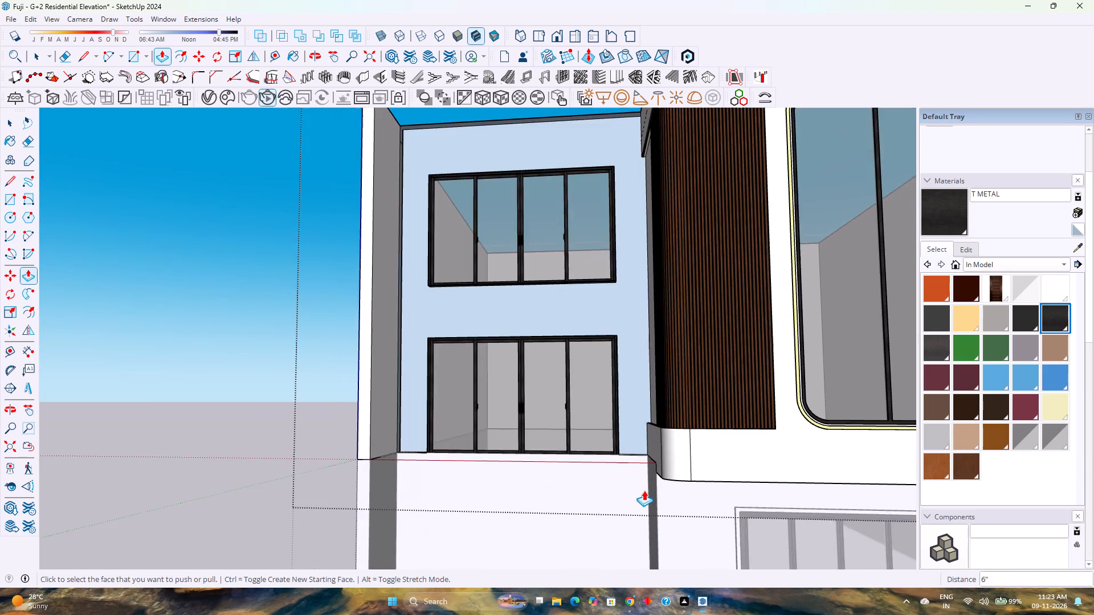
scroll(644, 489, down, 1)
middle_drag(643, 479, 701, 405)
scroll(700, 403, down, 1)
shift+middle_drag(707, 384, 494, 485)
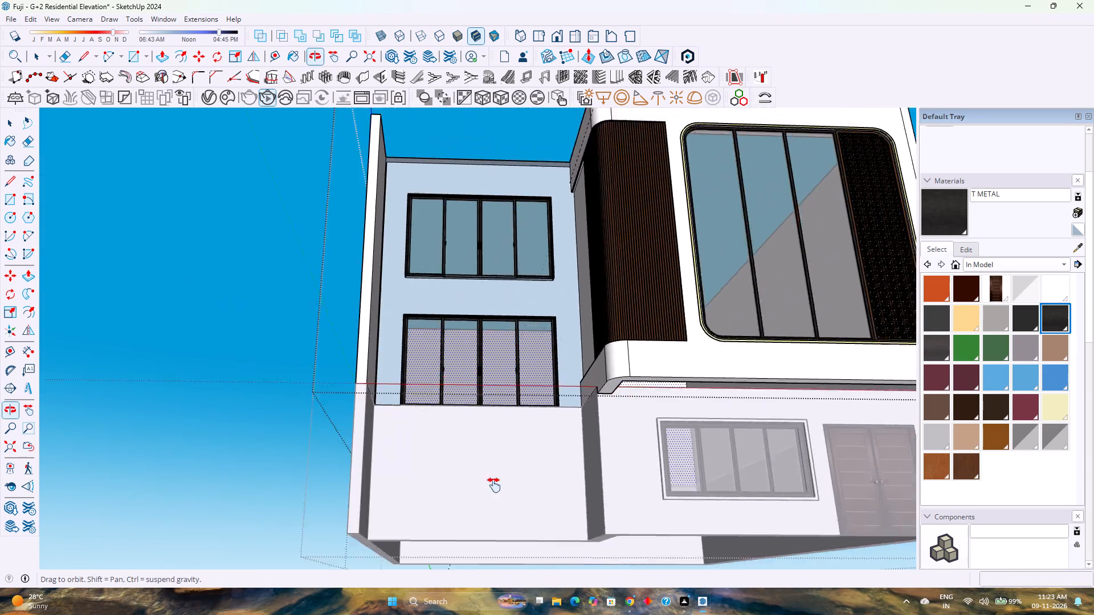
shift+middle_drag(494, 485, 468, 491)
middle_drag(499, 453, 481, 389)
scroll(478, 329, up, 6)
middle_drag(552, 364, 580, 523)
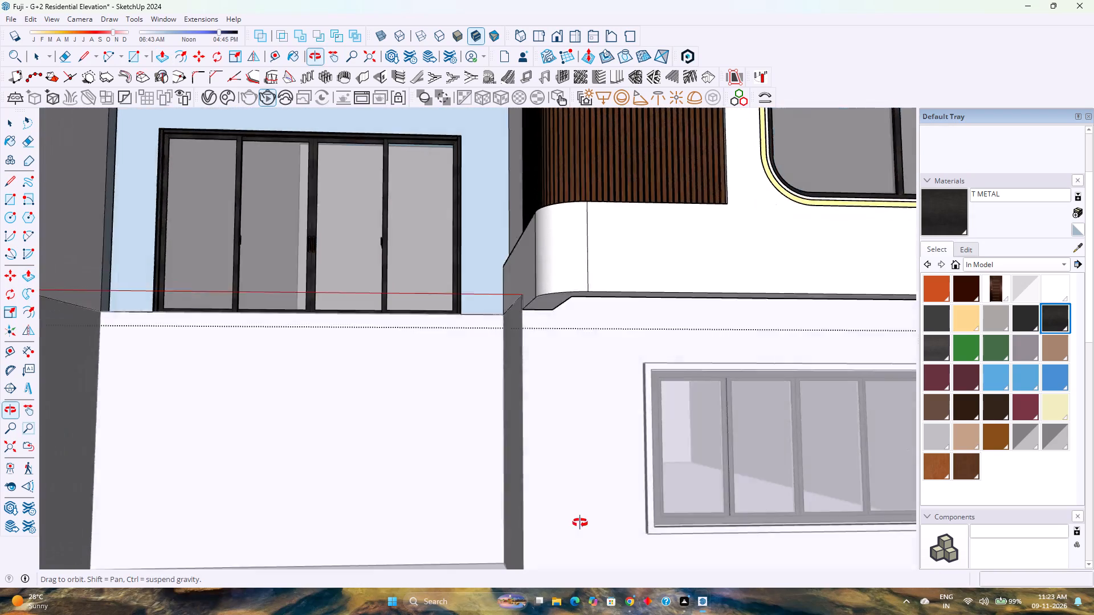
middle_drag(580, 523, 583, 527)
scroll(549, 449, down, 2)
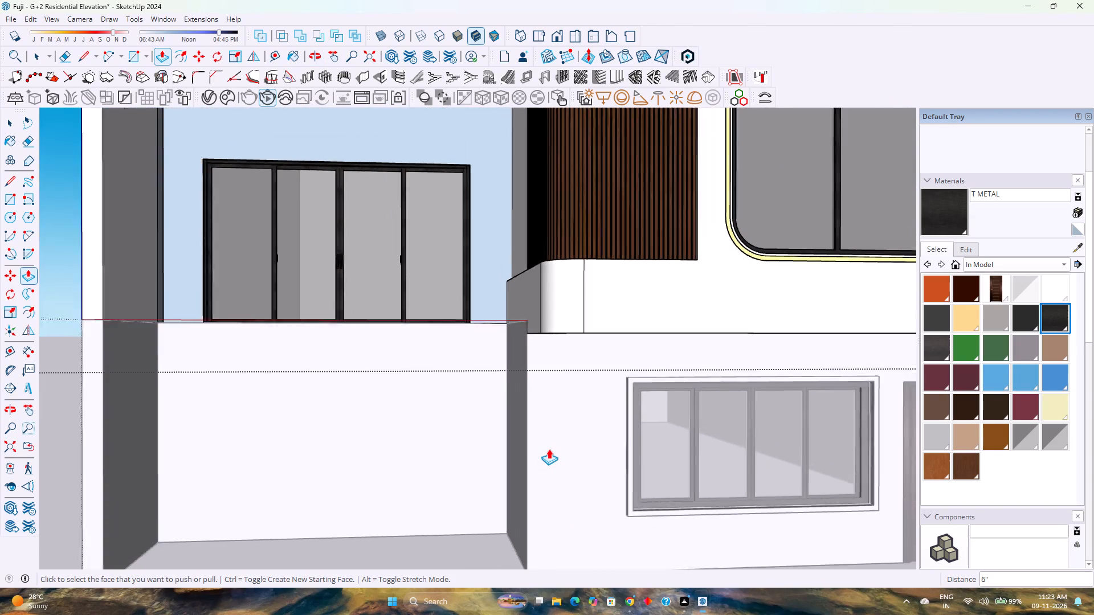
scroll(549, 449, down, 2)
scroll(601, 352, down, 5)
middle_drag(597, 356, 369, 477)
scroll(371, 461, down, 4)
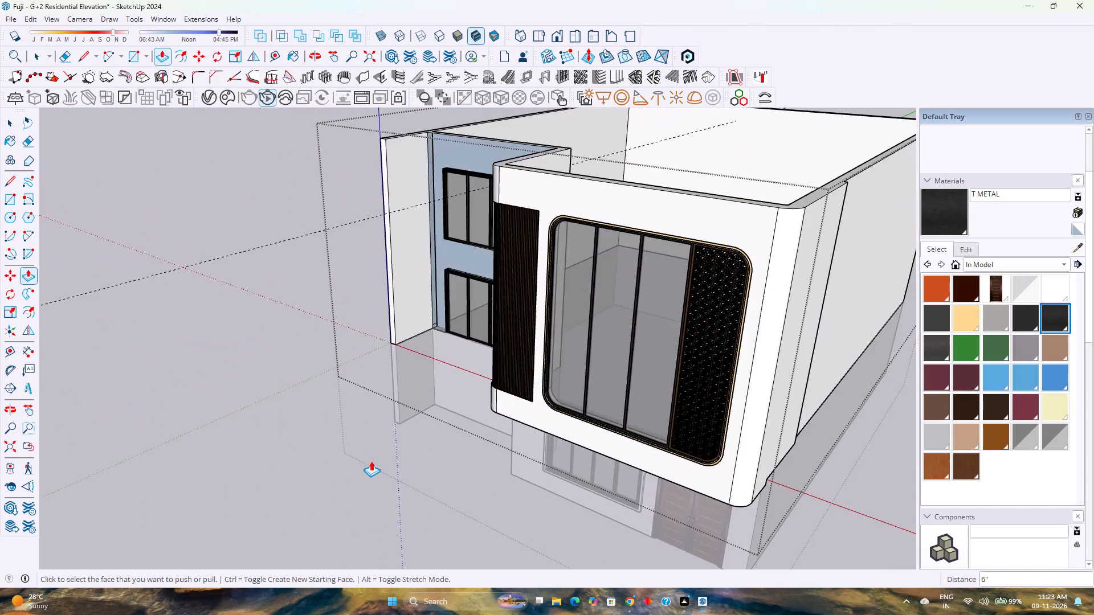
scroll(371, 461, down, 5)
middle_drag(374, 458, 687, 310)
scroll(629, 383, up, 9)
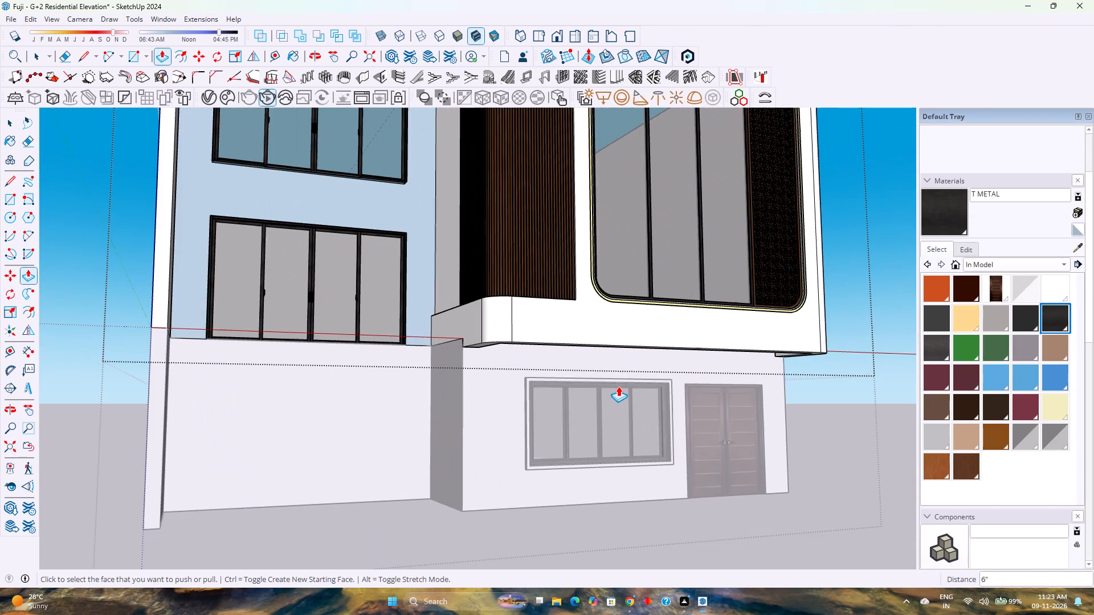
scroll(617, 386, up, 4)
scroll(617, 387, down, 7)
middle_drag(655, 370, 512, 391)
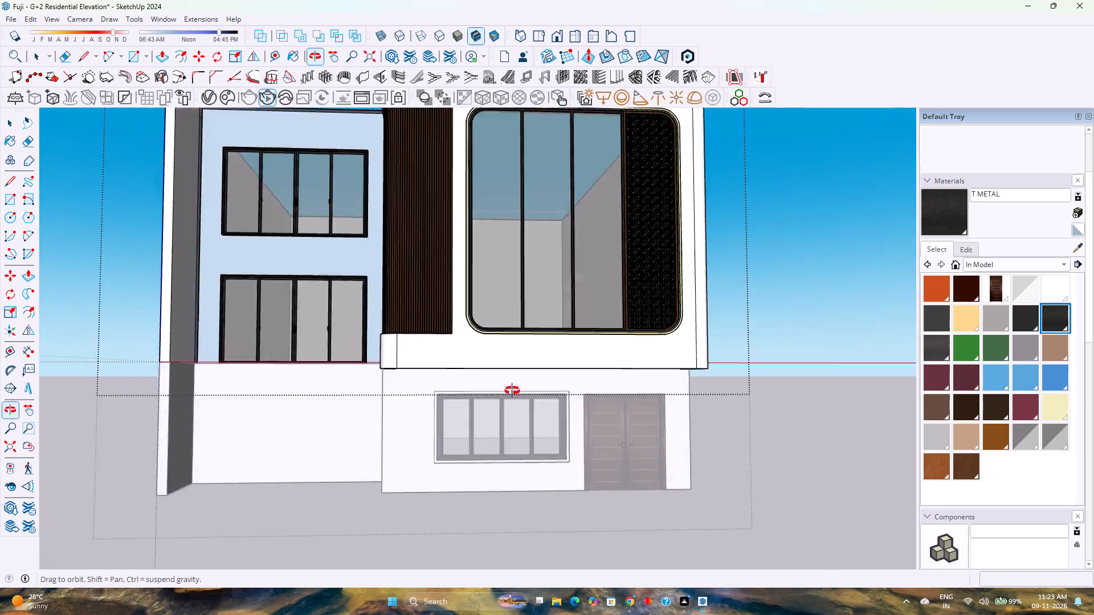
middle_drag(512, 391, 582, 397)
scroll(406, 409, up, 6)
middle_drag(406, 407, 526, 420)
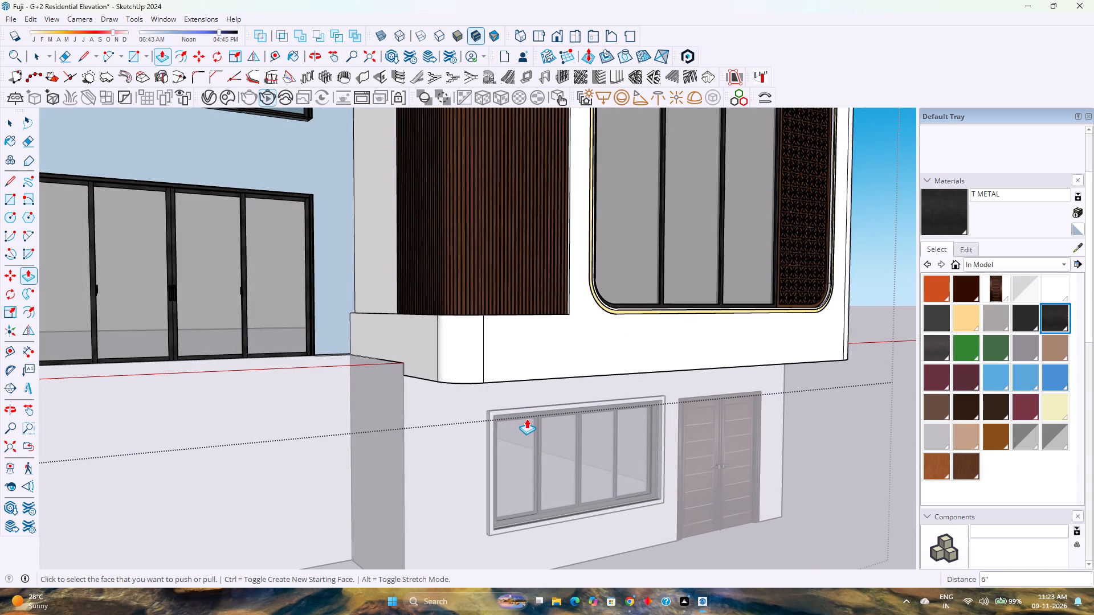
scroll(500, 379, up, 5)
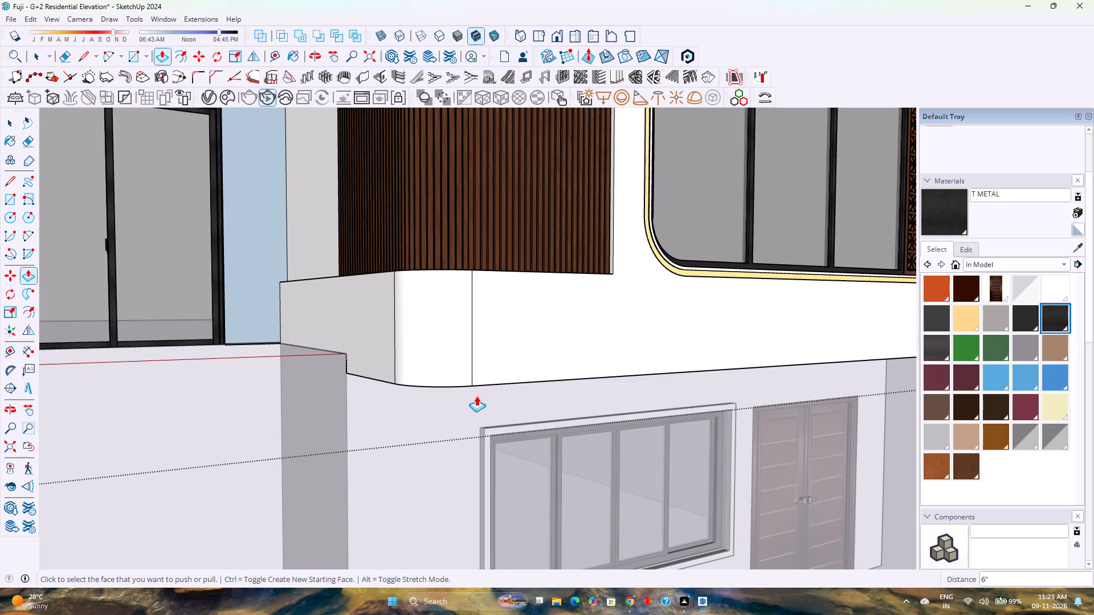
key(space)
Place a guide 1' above the bottom edge of the projecting block's lower band on its return side, after trying 1'6".
scroll(448, 403, down, 20)
scroll(448, 403, down, 1)
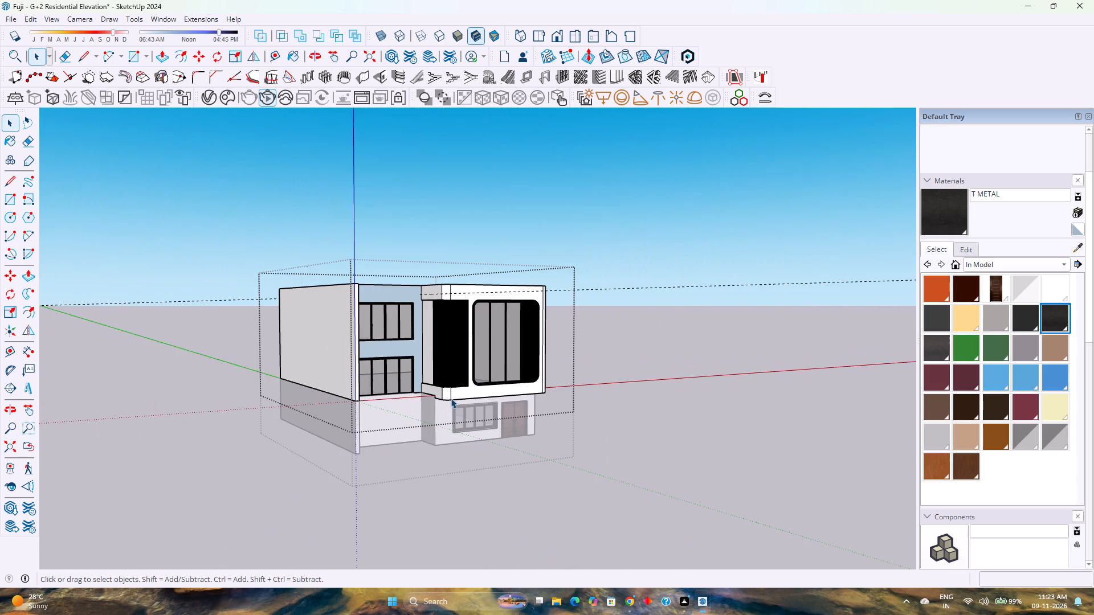
scroll(468, 369, up, 10)
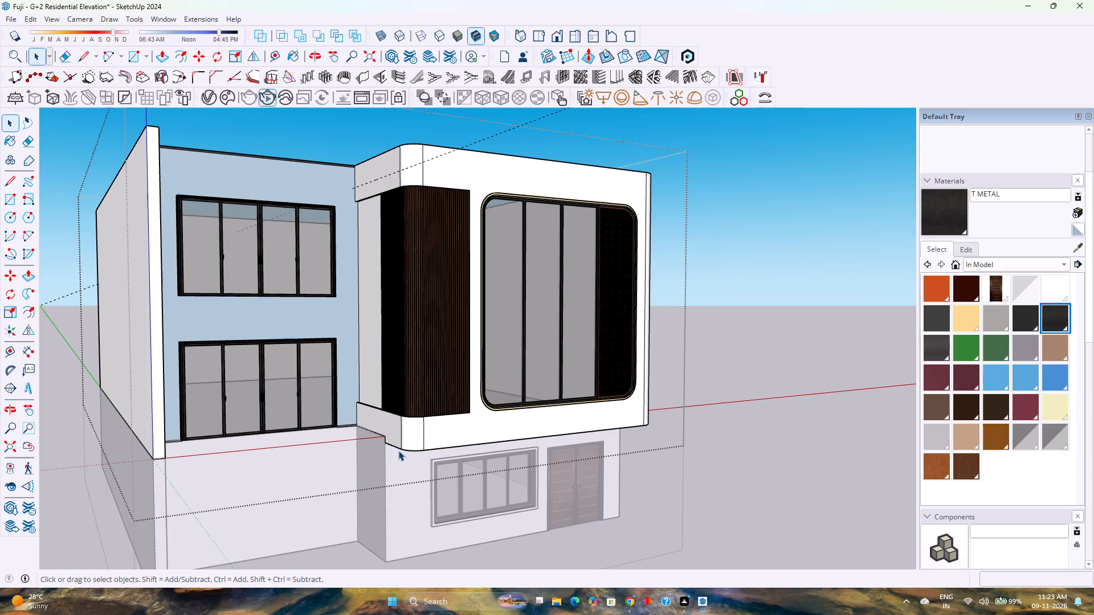
scroll(398, 450, up, 4)
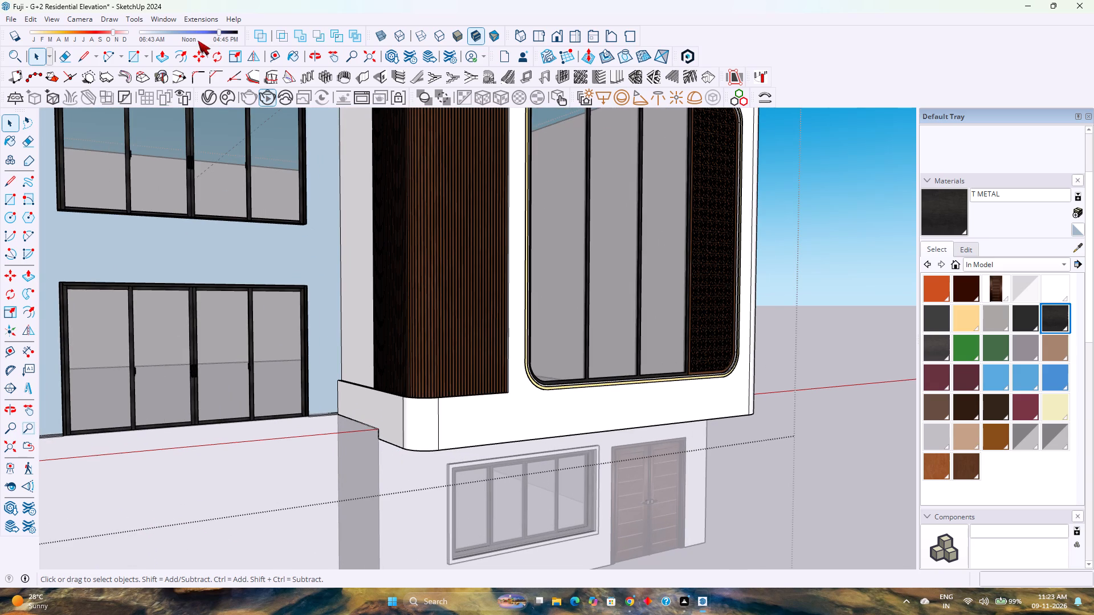
click(271, 63)
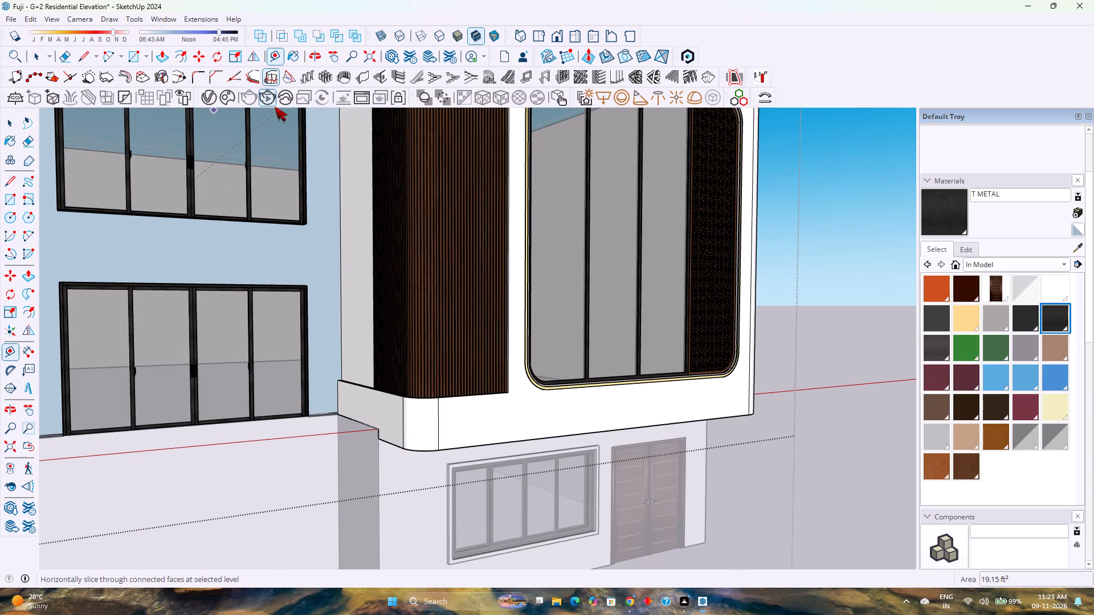
scroll(382, 454, up, 12)
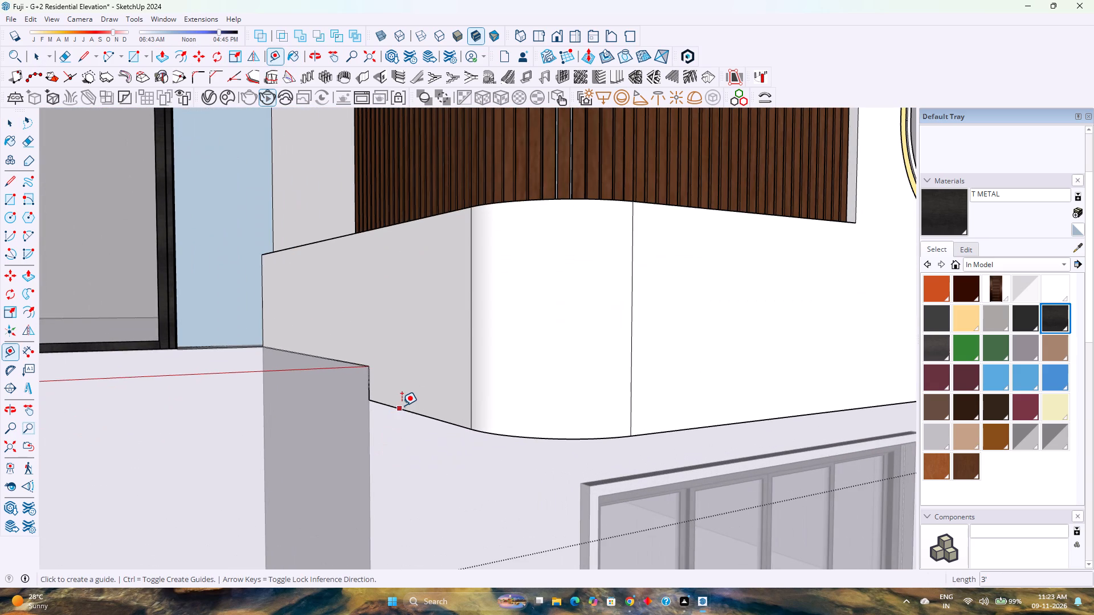
click(401, 409)
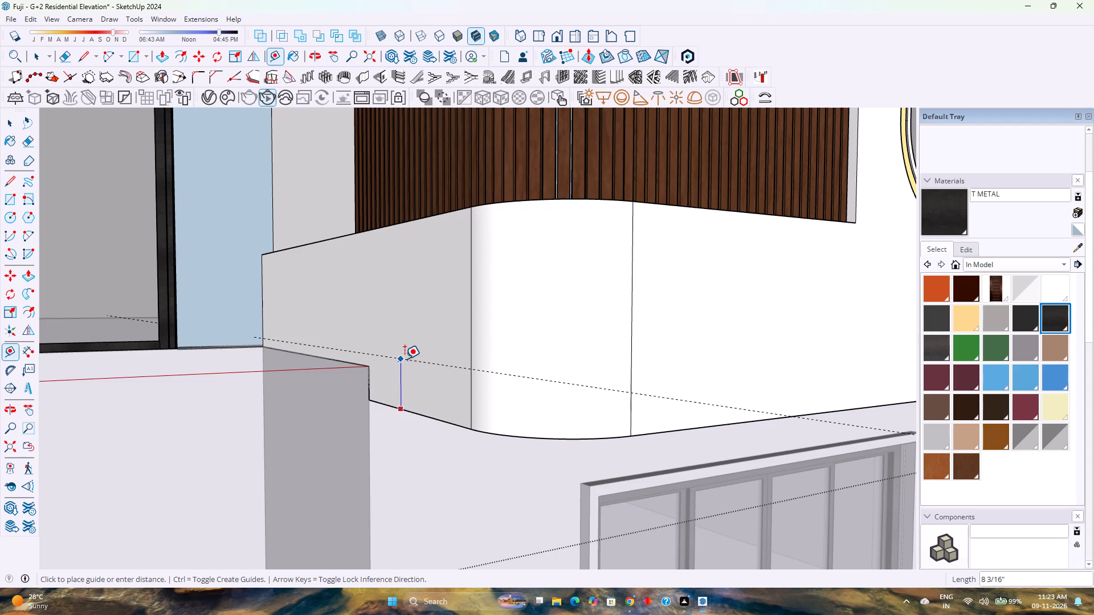
text(1')
key(Return)
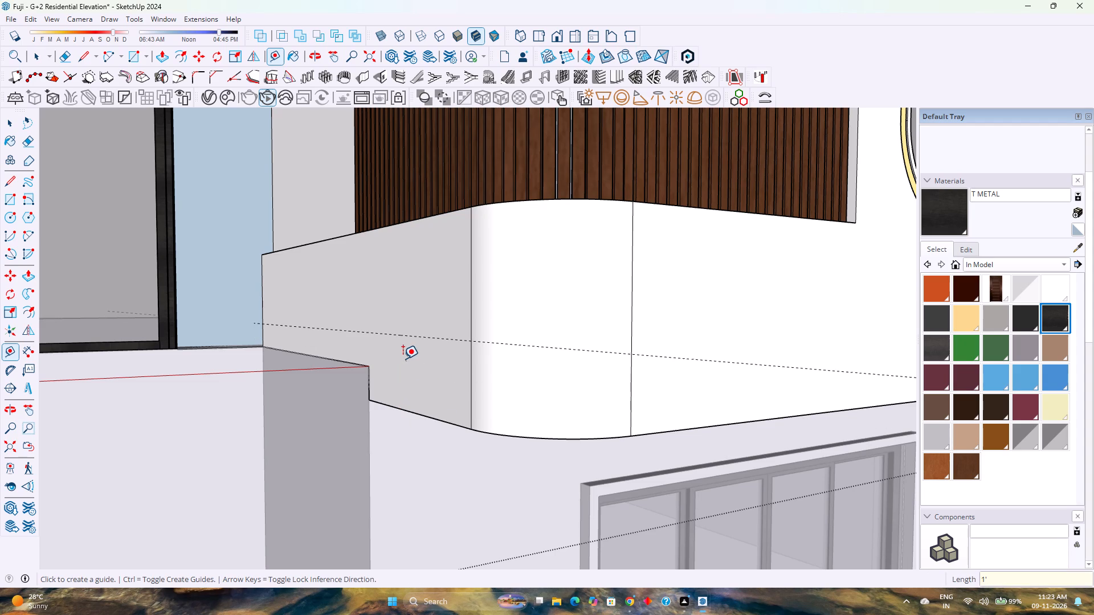
text(1'6")
key(Return)
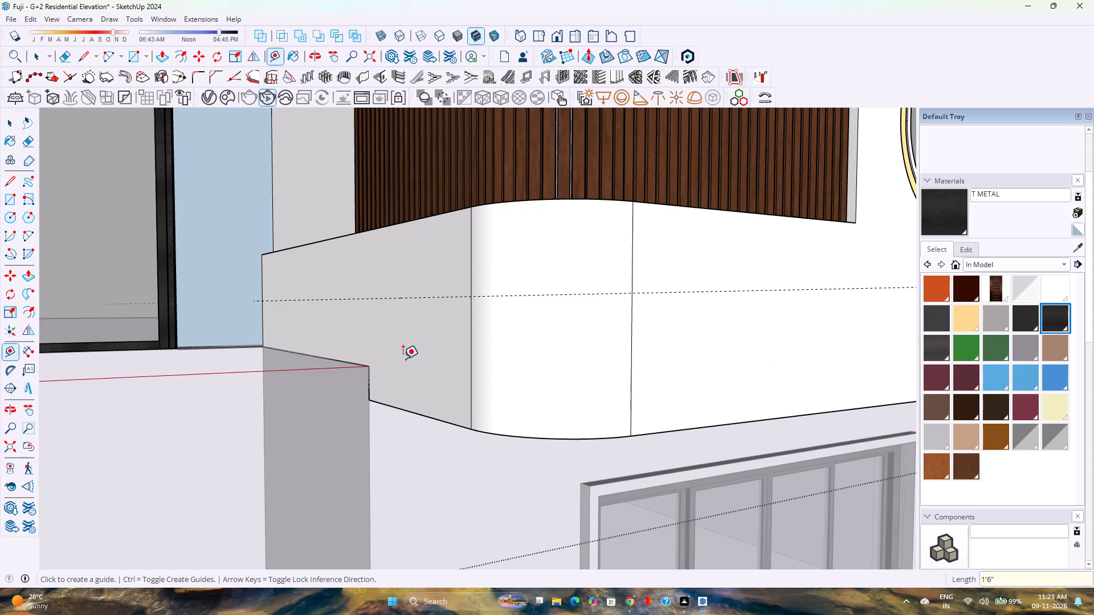
text(1')
key(Return)
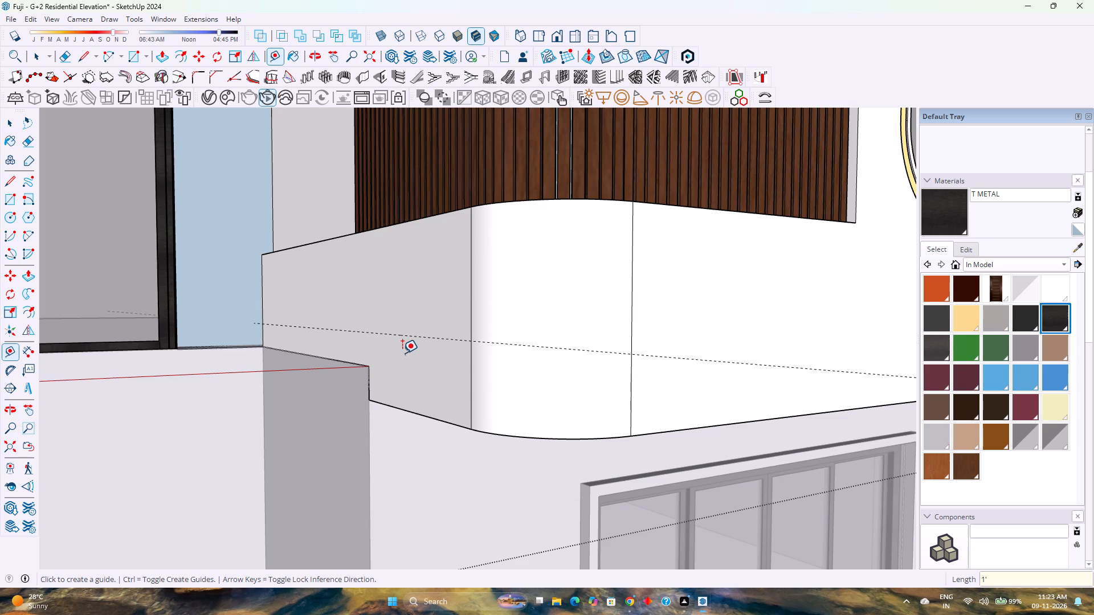
Examine where the new guide meets the set-back window wall at the inner end of the lower band.
scroll(300, 417, down, 5)
scroll(298, 412, up, 4)
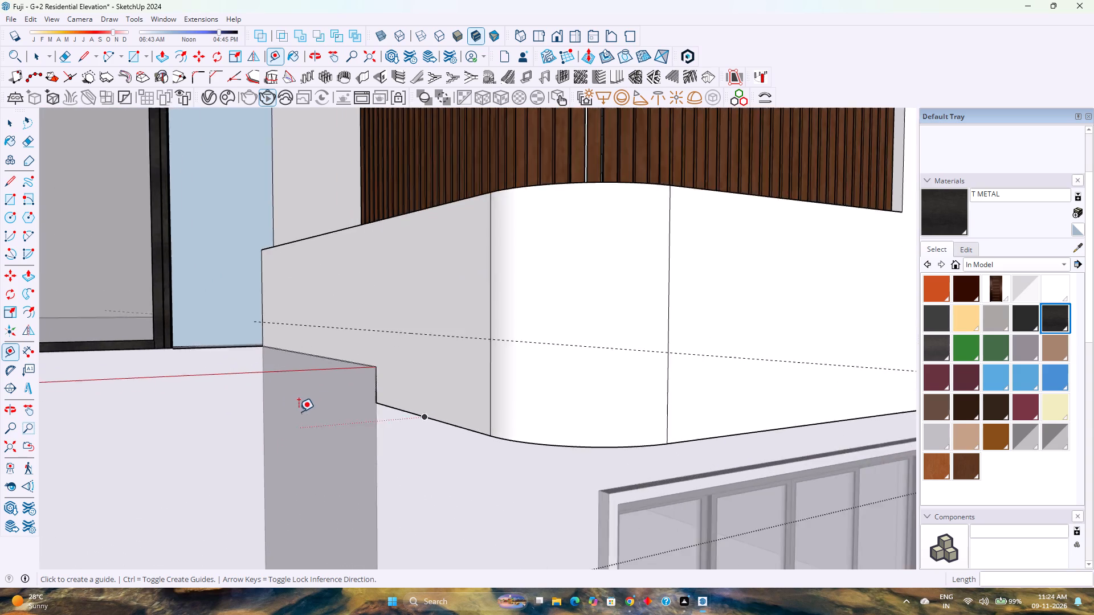
scroll(299, 412, up, 3)
middle_drag(347, 397, 262, 466)
middle_click(262, 466)
scroll(295, 395, down, 5)
scroll(292, 394, up, 1)
scroll(292, 394, down, 3)
middle_drag(289, 395, 293, 395)
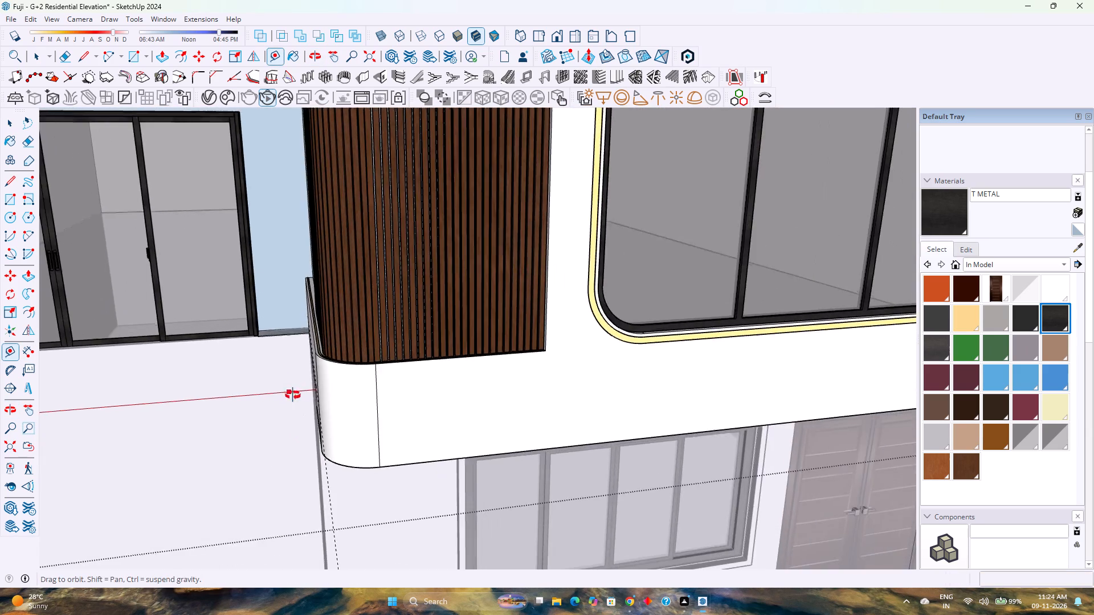
middle_drag(293, 395, 533, 388)
scroll(324, 384, up, 10)
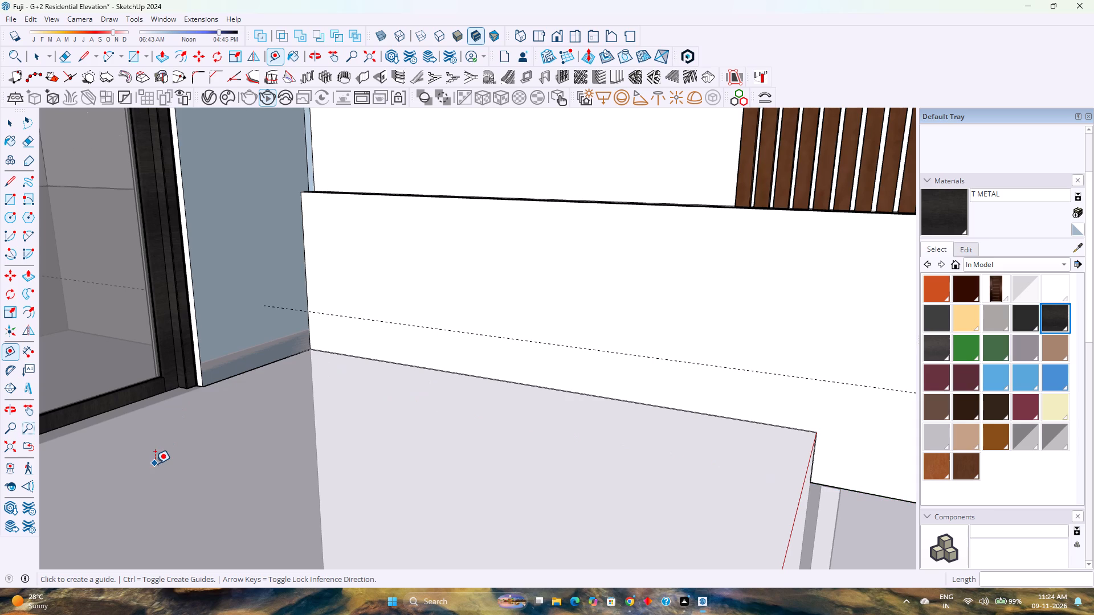
key(space)
scroll(204, 396, up, 3)
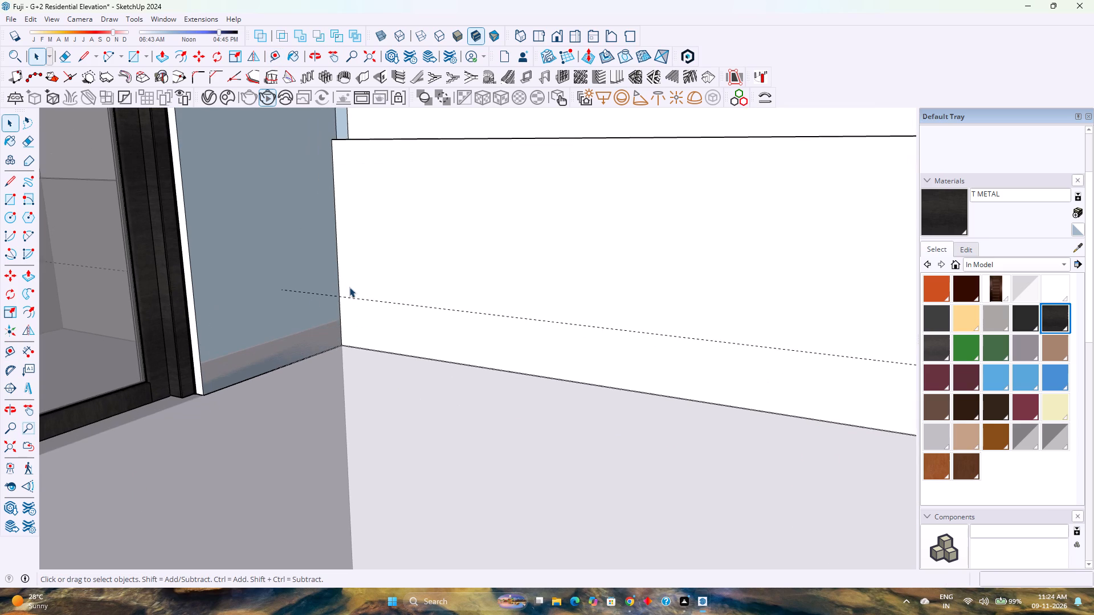
scroll(350, 282, up, 3)
middle_drag(350, 282, 504, 348)
scroll(352, 330, up, 3)
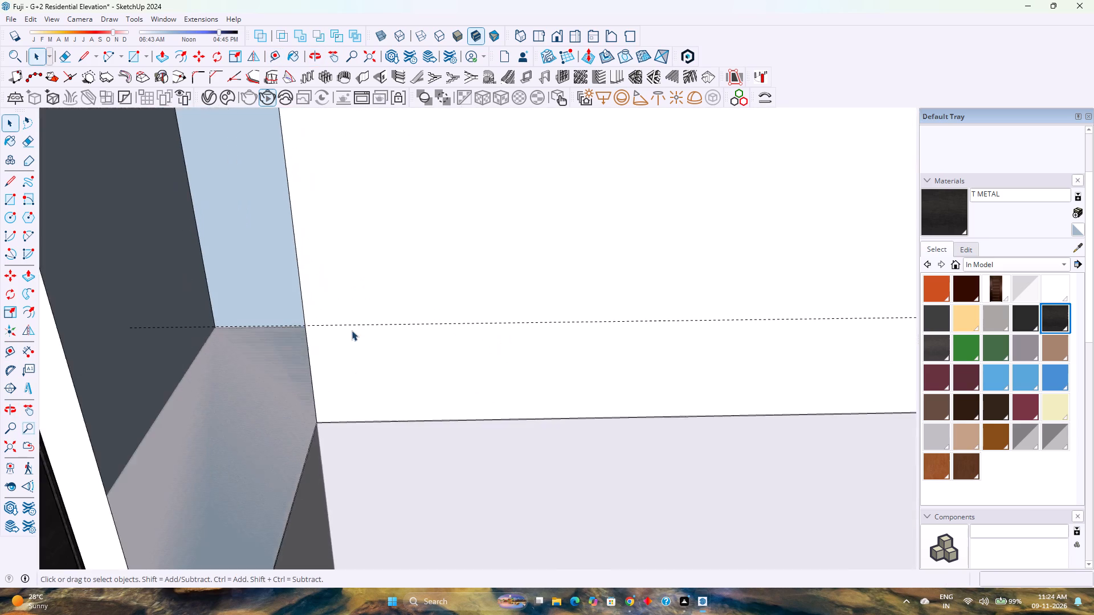
scroll(352, 330, up, 9)
middle_drag(315, 334, 553, 314)
middle_drag(554, 313, 643, 290)
middle_click(643, 290)
middle_click(643, 290)
middle_click(643, 290)
middle_drag(643, 290, 430, 321)
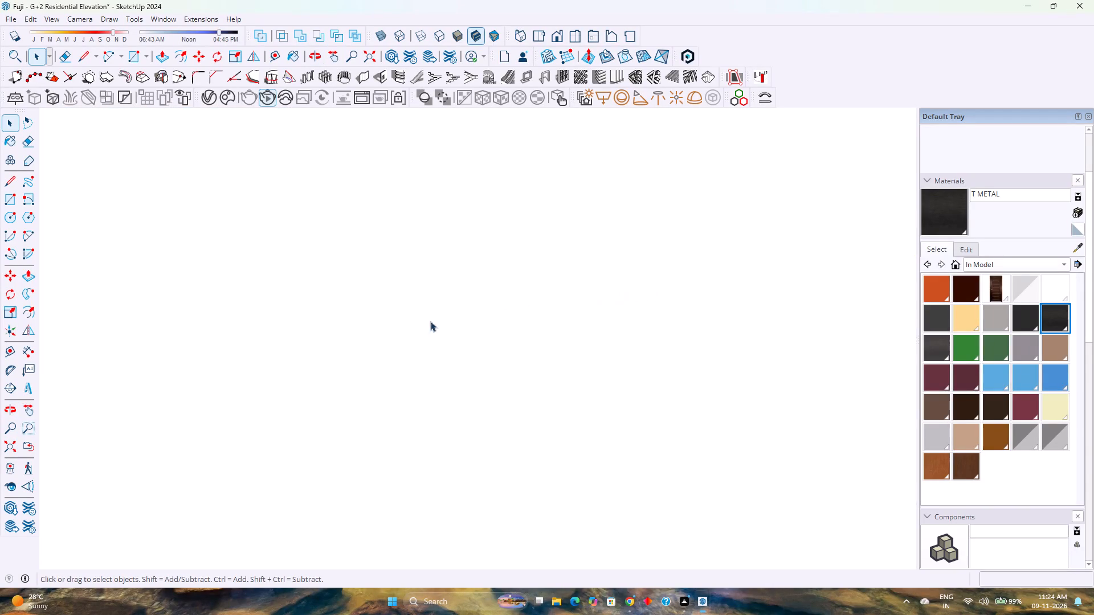
middle_drag(430, 321, 57, 360)
scroll(52, 360, down, 4)
Hide the blue face of the set-back window wall around the two windows.
click(5, 444)
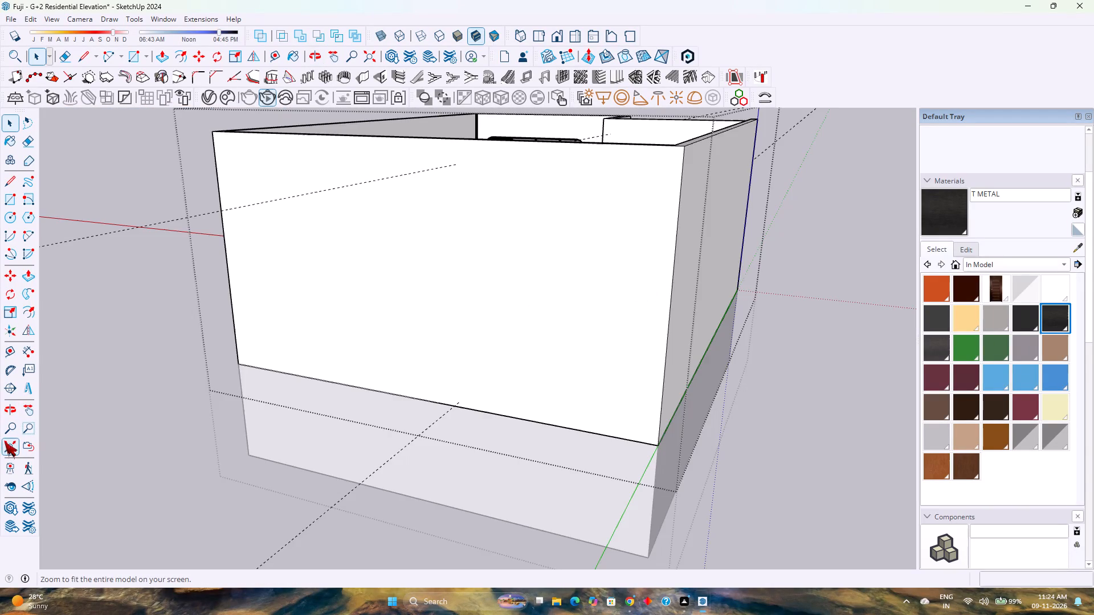
middle_drag(516, 348, 0, 360)
middle_drag(515, 335, 195, 332)
scroll(426, 341, up, 3)
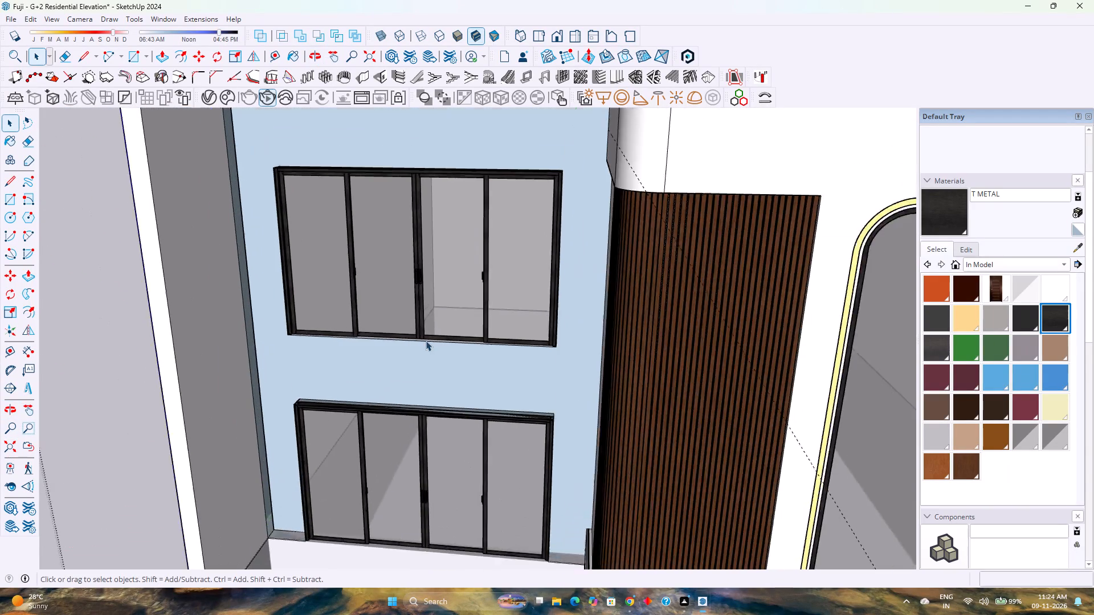
scroll(426, 341, up, 1)
middle_drag(418, 346, 552, 365)
scroll(484, 351, up, 5)
scroll(517, 362, down, 4)
click(537, 387)
right_click(537, 388)
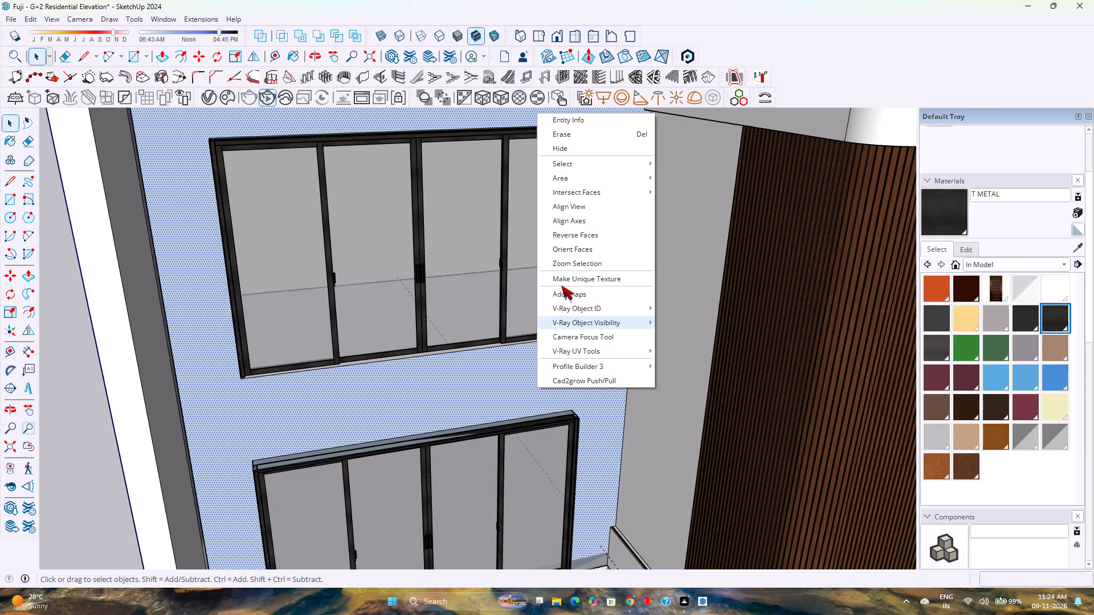
click(577, 147)
Select both window frames in the set-back wall and hide them.
scroll(609, 331, down, 5)
scroll(595, 424, up, 2)
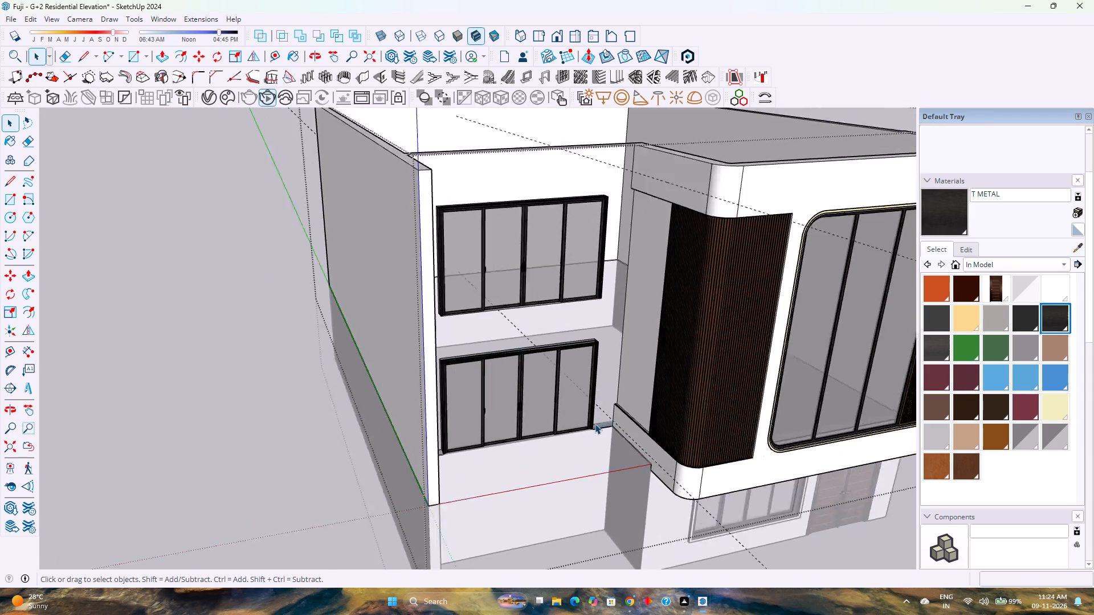
scroll(595, 424, up, 5)
click(592, 379)
ctrl+click(554, 228)
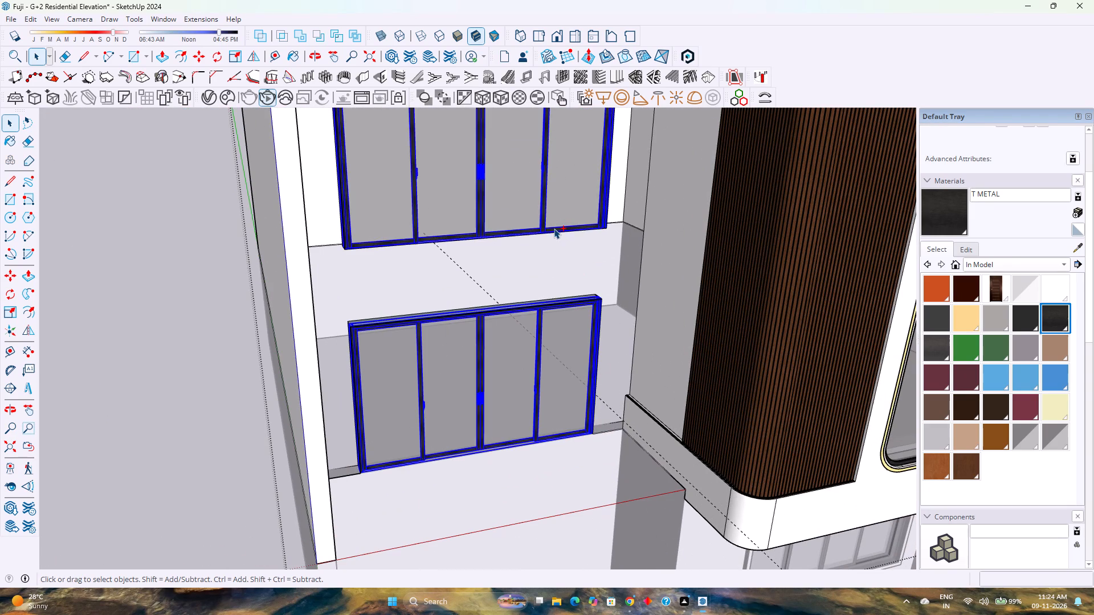
right_click(553, 228)
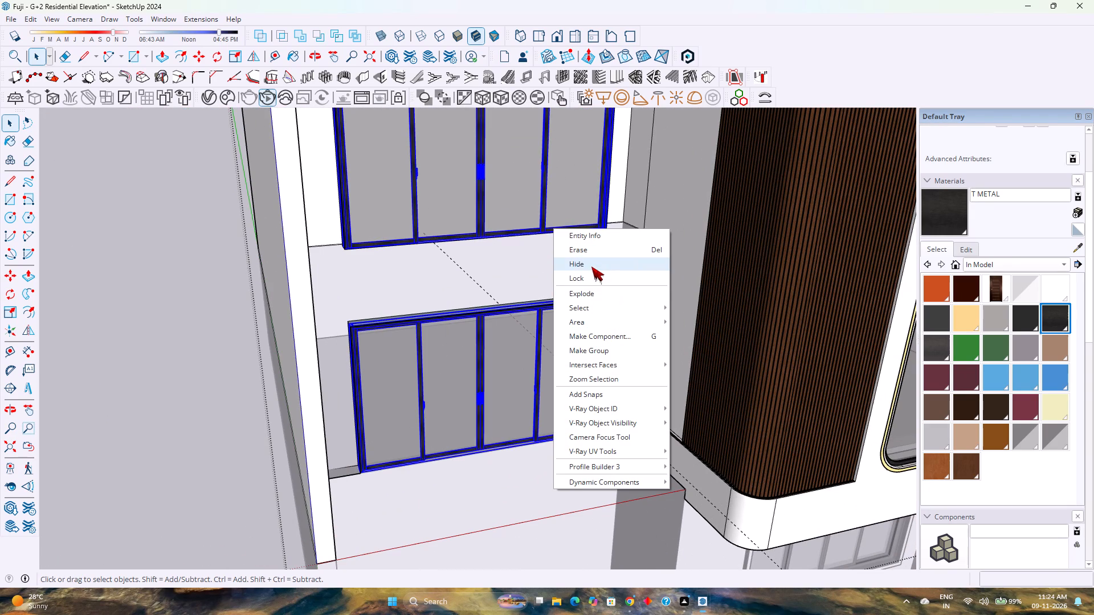
click(593, 264)
From the guide's intersection with the lower band's end edge, draw a 1" line along the red axis and a 1" line up.
scroll(595, 329, up, 4)
scroll(595, 329, down, 2)
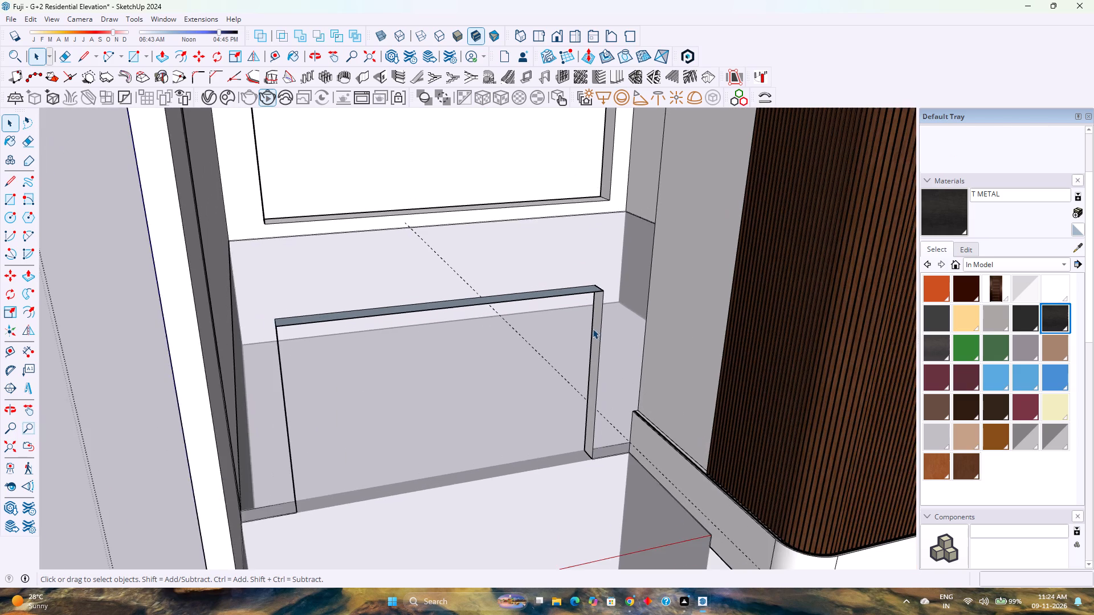
middle_drag(591, 326, 542, 438)
middle_drag(546, 437, 595, 423)
middle_click(595, 422)
scroll(615, 413, up, 8)
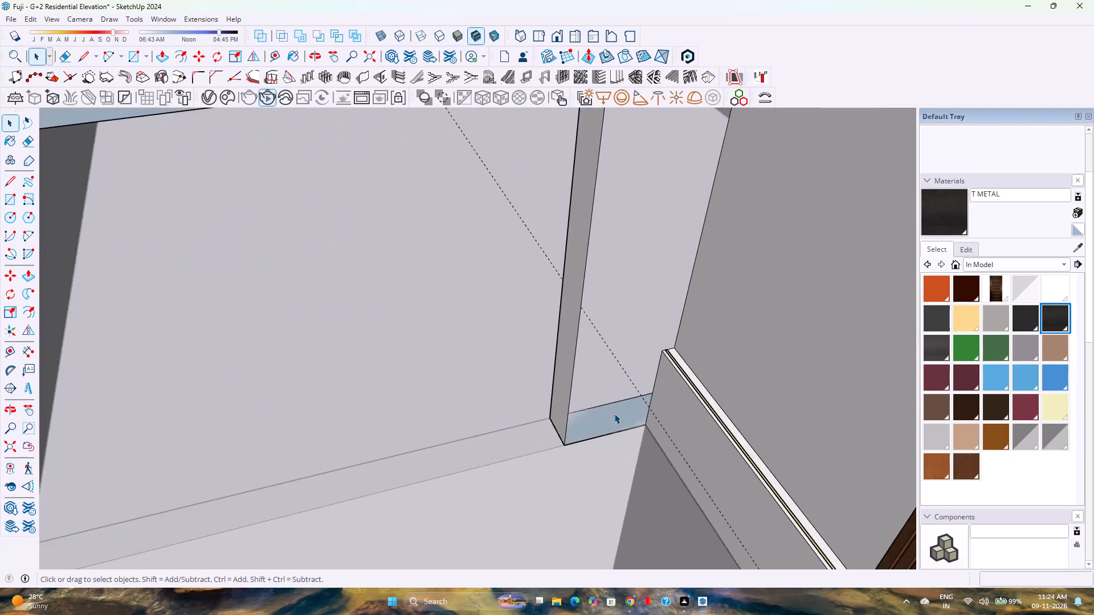
scroll(613, 408, up, 4)
shift+middle_drag(610, 387, 484, 437)
middle_drag(476, 432, 749, 382)
shift+middle_drag(677, 349, 578, 404)
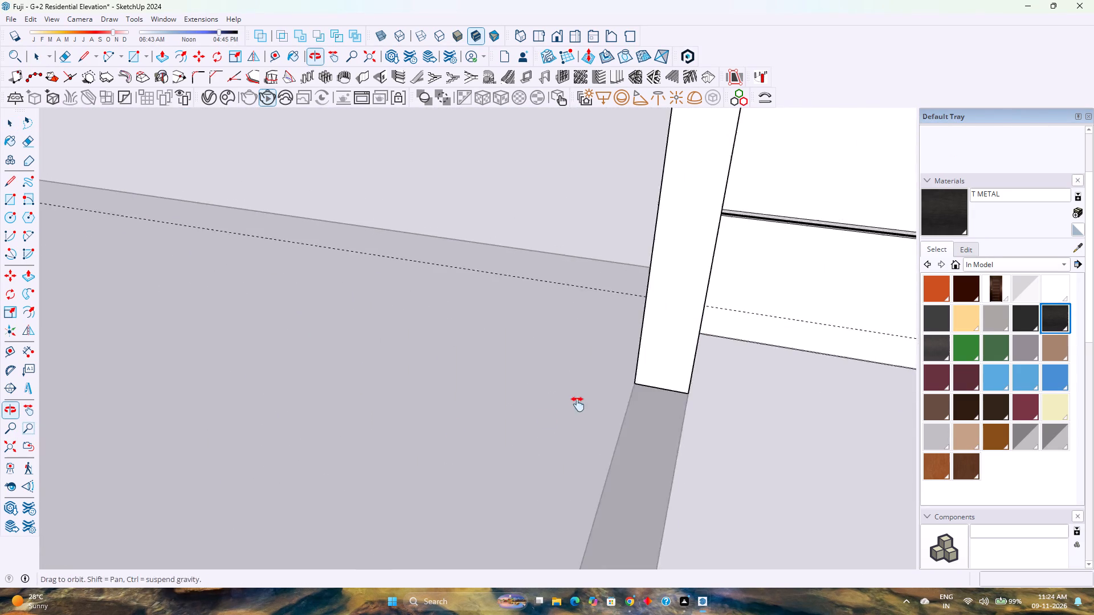
shift+middle_drag(578, 404, 524, 428)
middle_drag(439, 421, 636, 407)
shift+middle_drag(653, 368, 424, 461)
middle_drag(449, 444, 486, 440)
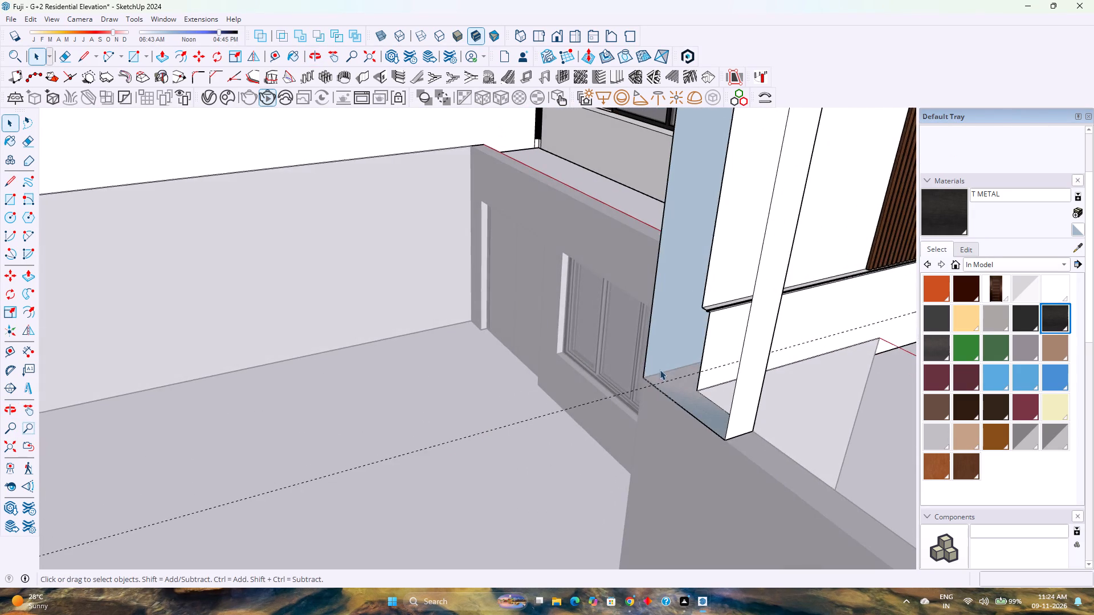
scroll(671, 372, up, 13)
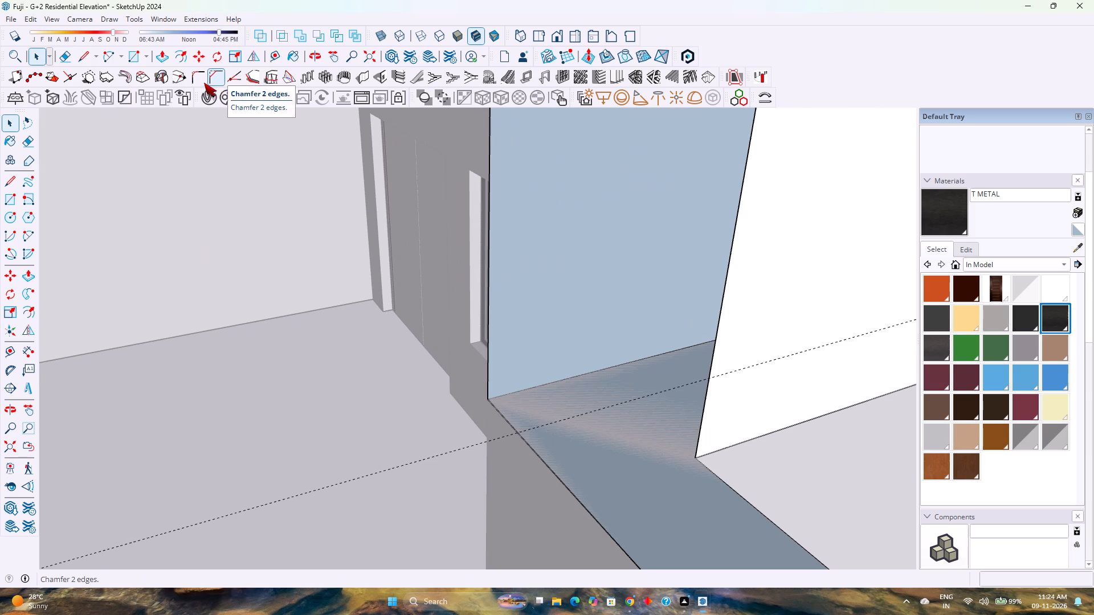
click(77, 56)
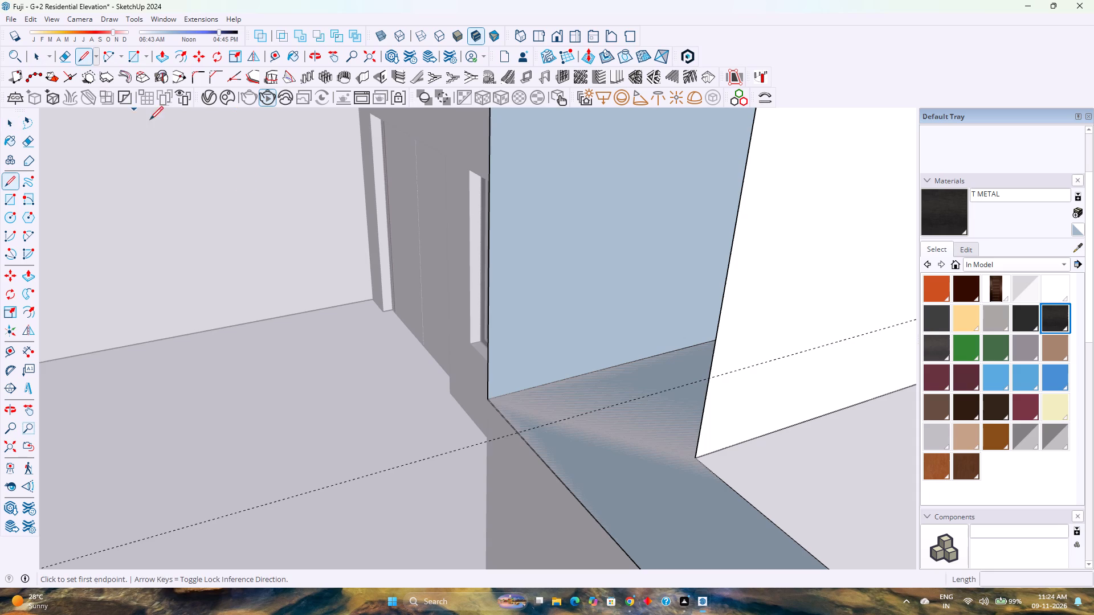
click(712, 376)
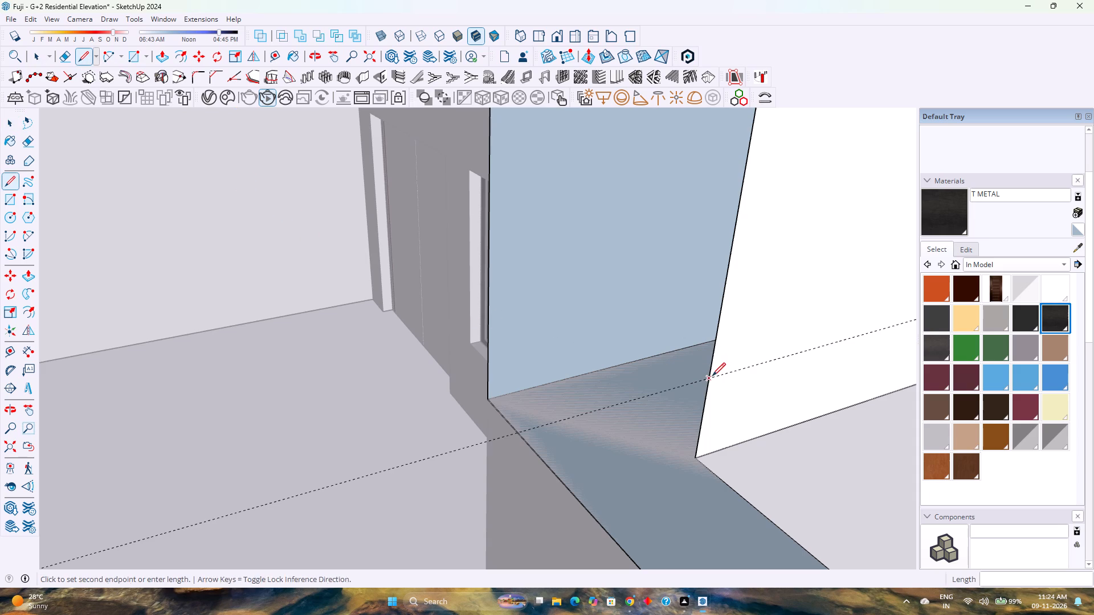
key(Right)
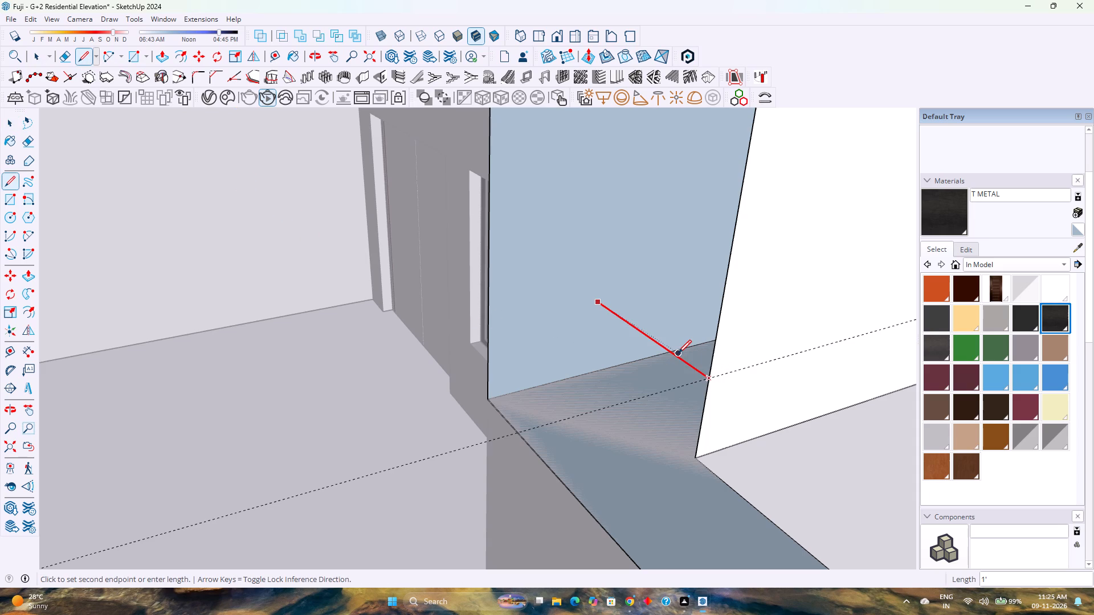
key(1)
key(Return)
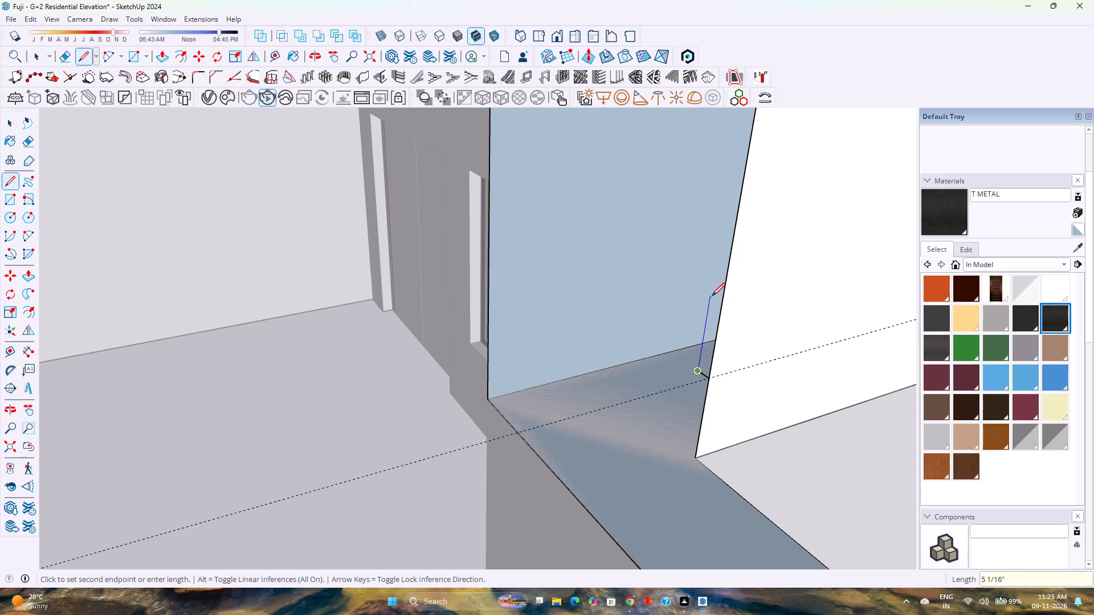
key(1)
key(Return)
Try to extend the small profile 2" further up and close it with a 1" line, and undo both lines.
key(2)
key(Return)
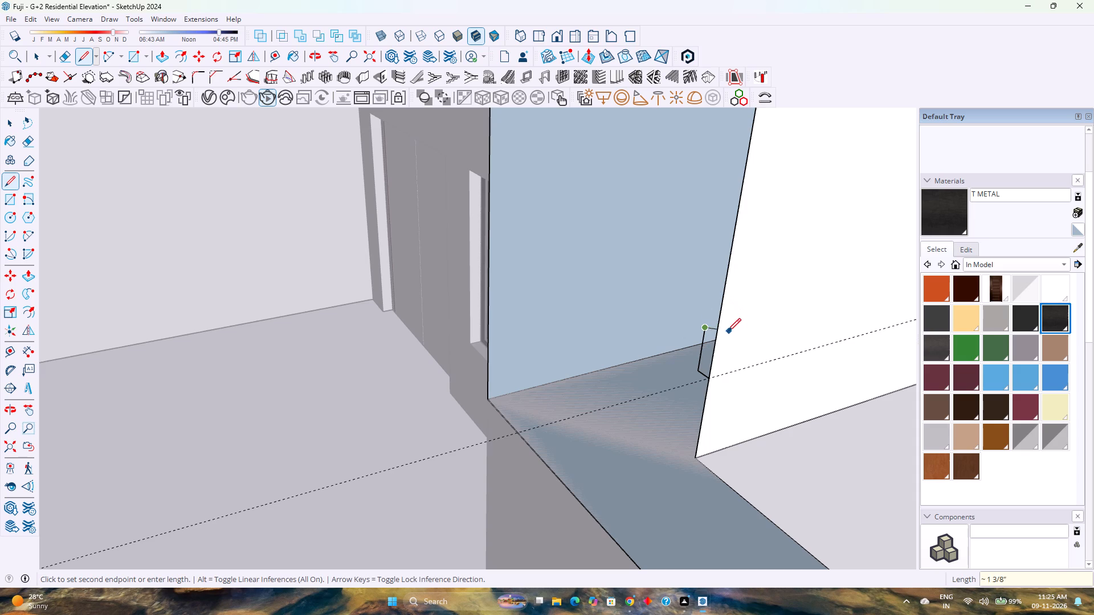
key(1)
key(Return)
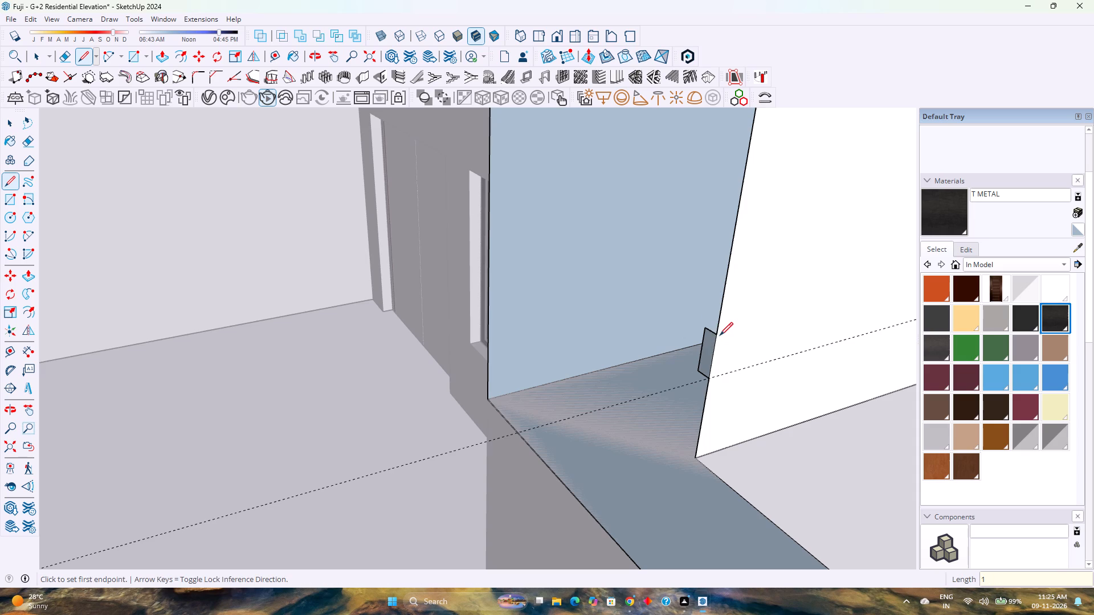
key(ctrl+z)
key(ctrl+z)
Close the small profile with a 1" line from its upper corner back to the lower band's end edge.
click(701, 357)
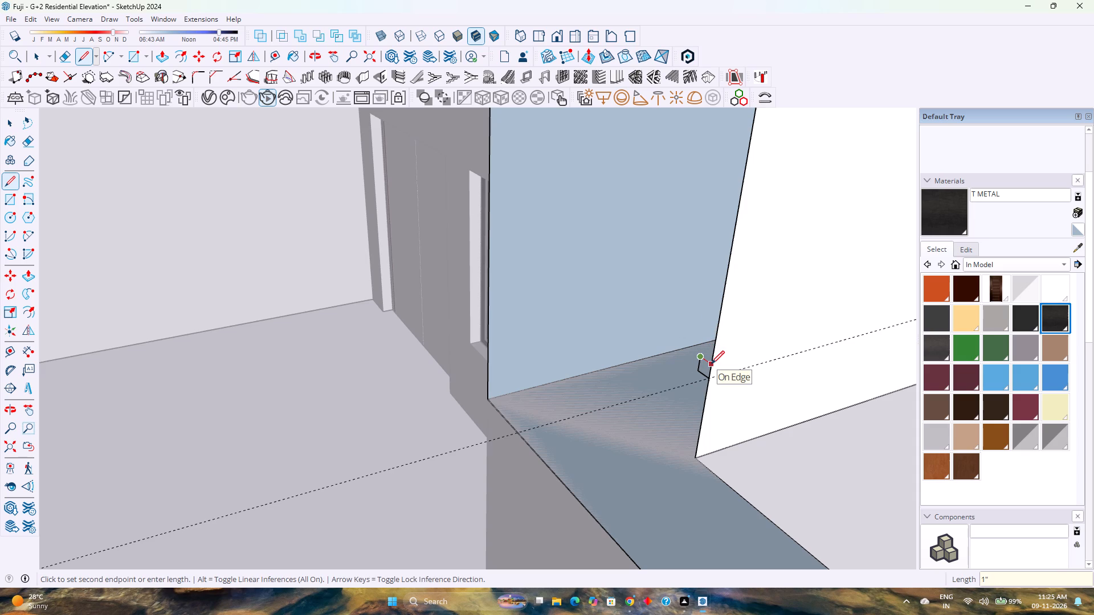
scroll(713, 364, up, 8)
click(713, 364)
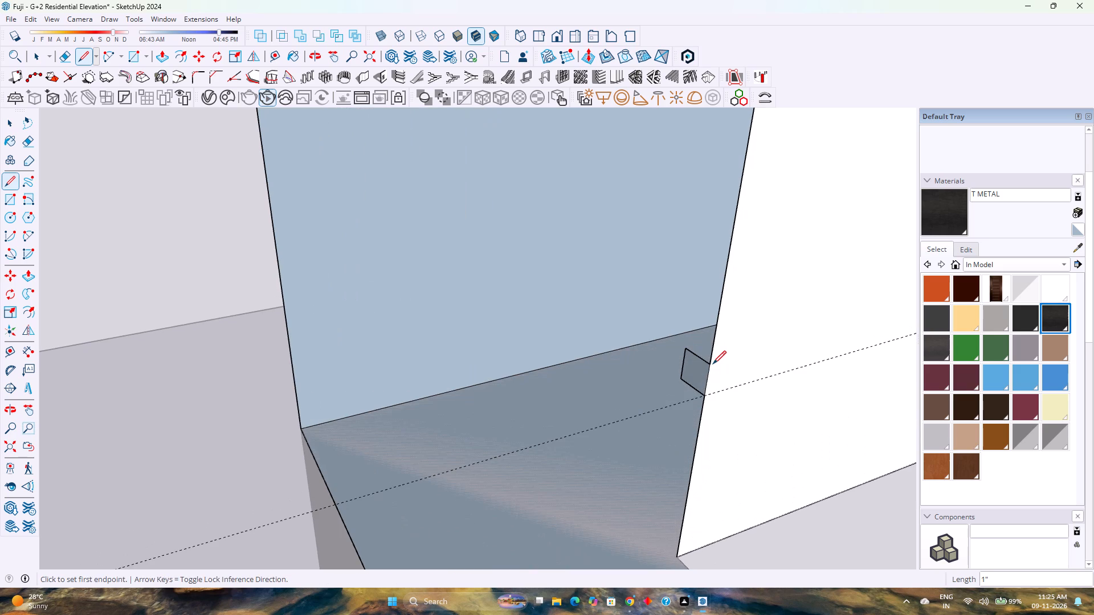
scroll(705, 368, up, 3)
key(space)
Extrude the 1" profile with Follow Me along the projecting block's outer top edges: both sides, both rounded corners and the front.
scroll(716, 371, down, 5)
scroll(711, 374, up, 1)
middle_drag(711, 374, 652, 382)
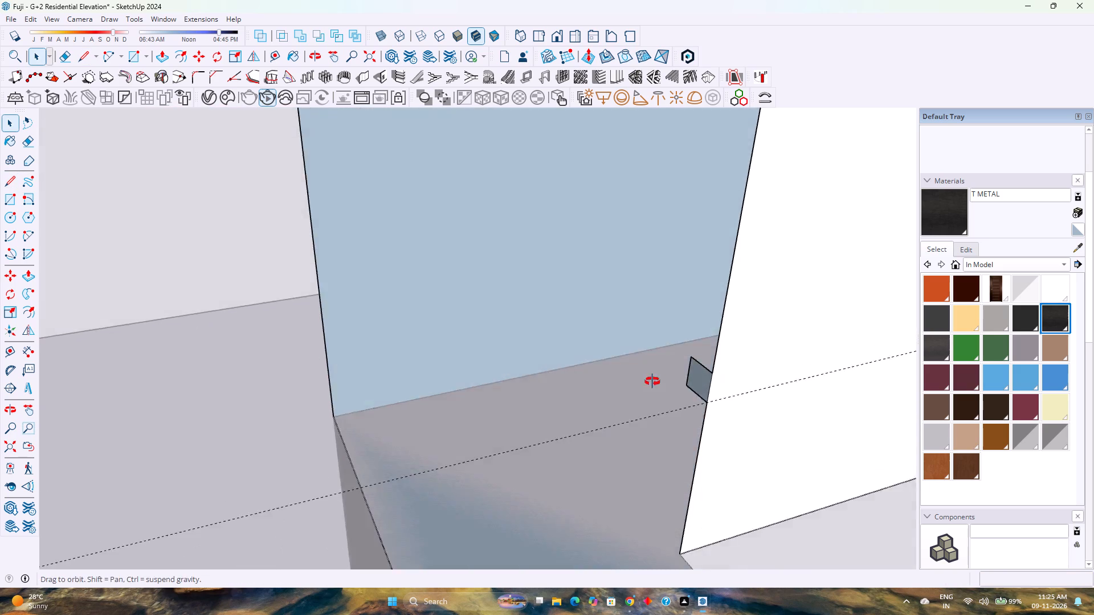
middle_drag(652, 382, 614, 382)
scroll(614, 382, down, 7)
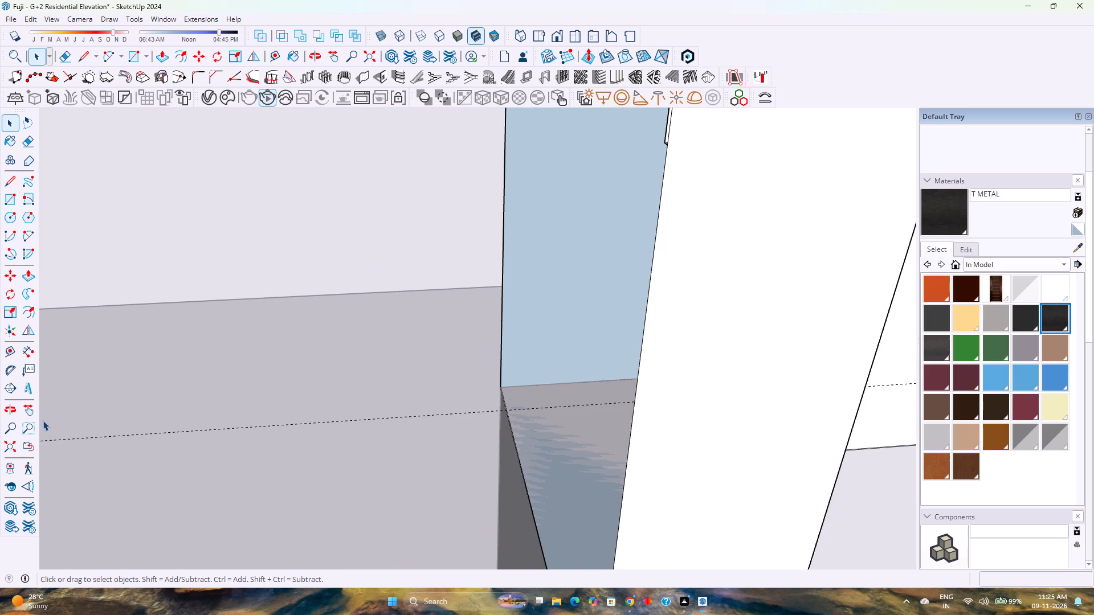
scroll(35, 431, down, 1)
click(13, 448)
middle_drag(540, 351, 103, 355)
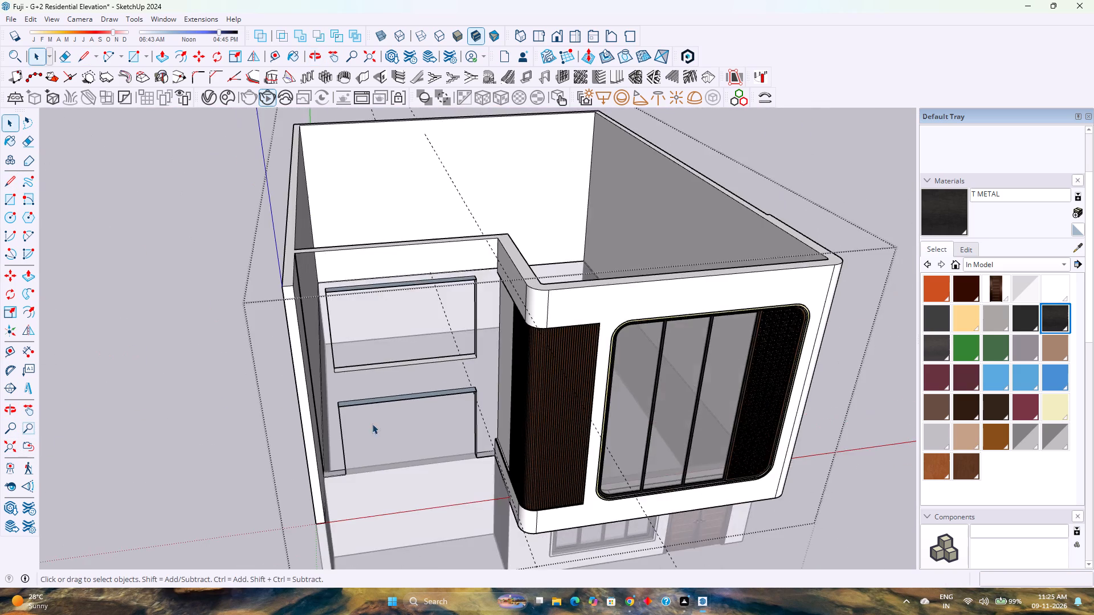
scroll(360, 426, up, 3)
middle_drag(419, 467, 459, 407)
scroll(691, 398, up, 7)
middle_drag(611, 408, 616, 410)
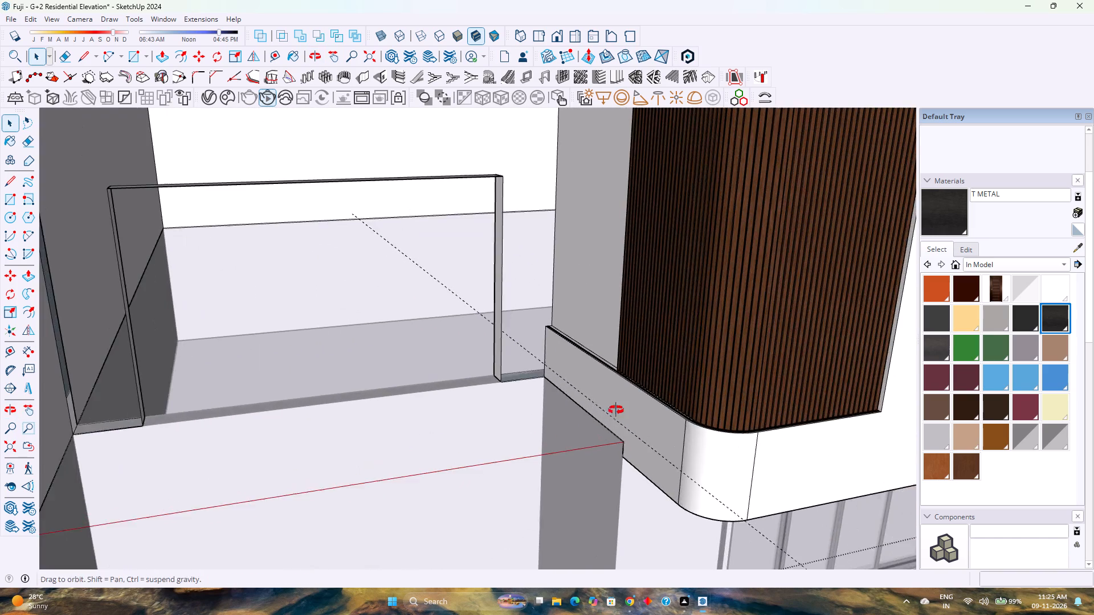
middle_drag(616, 410, 665, 458)
scroll(634, 434, down, 11)
shift+middle_drag(603, 338, 523, 530)
scroll(533, 412, up, 9)
scroll(568, 366, down, 1)
click(585, 347)
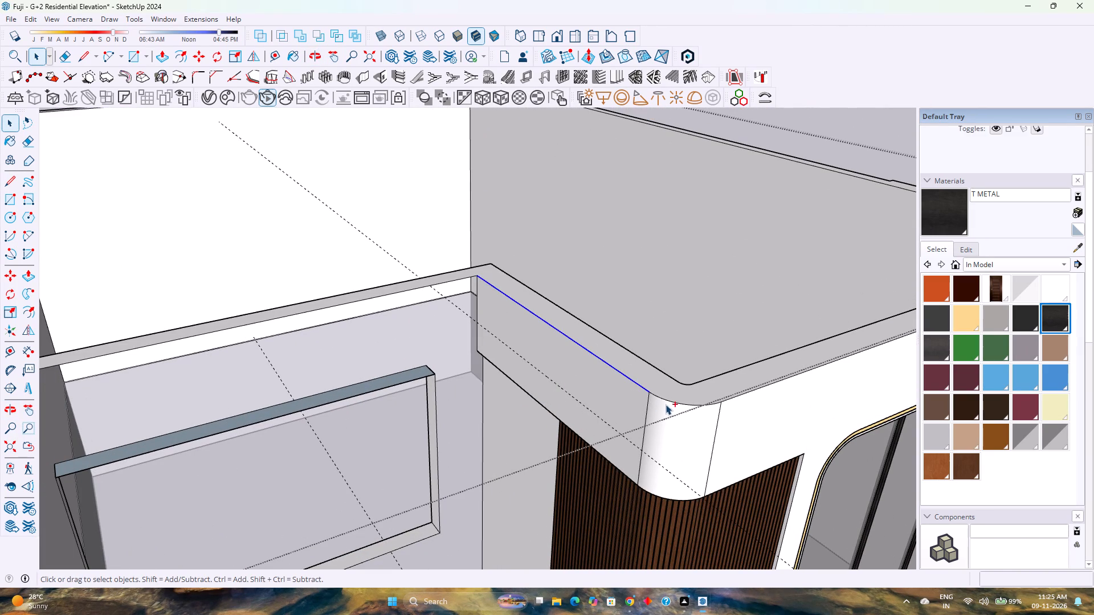
ctrl+click(668, 399)
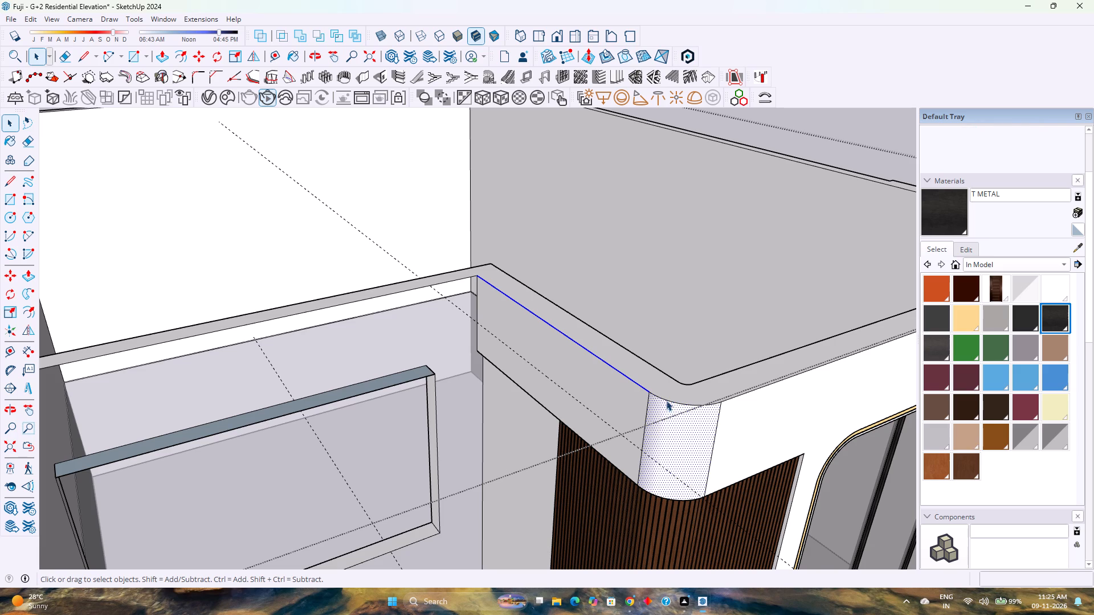
click(666, 399)
ctrl+click(636, 383)
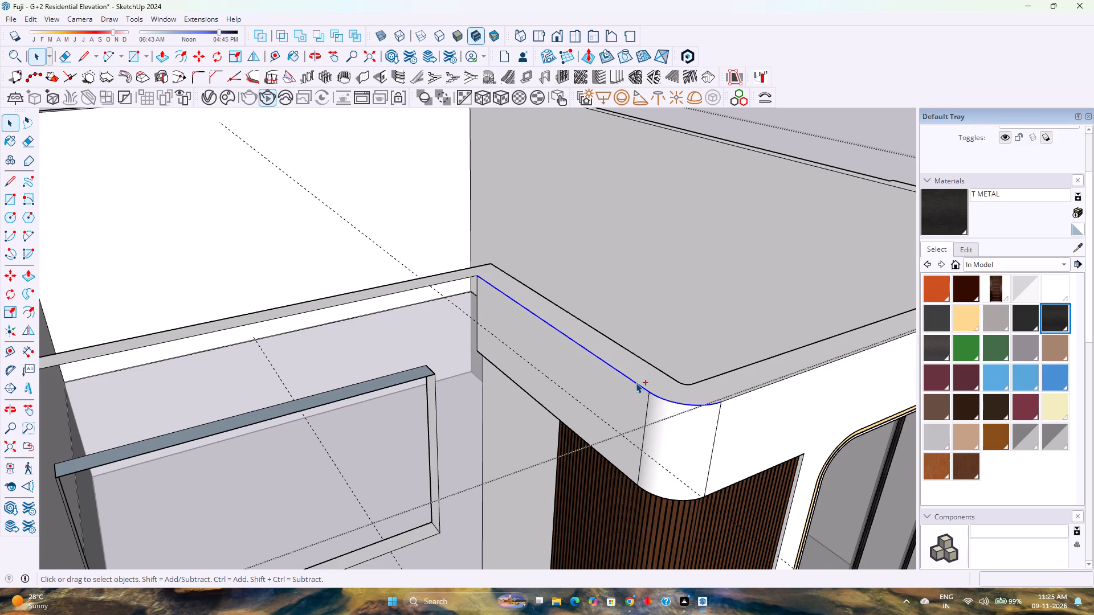
middle_drag(740, 405, 709, 405)
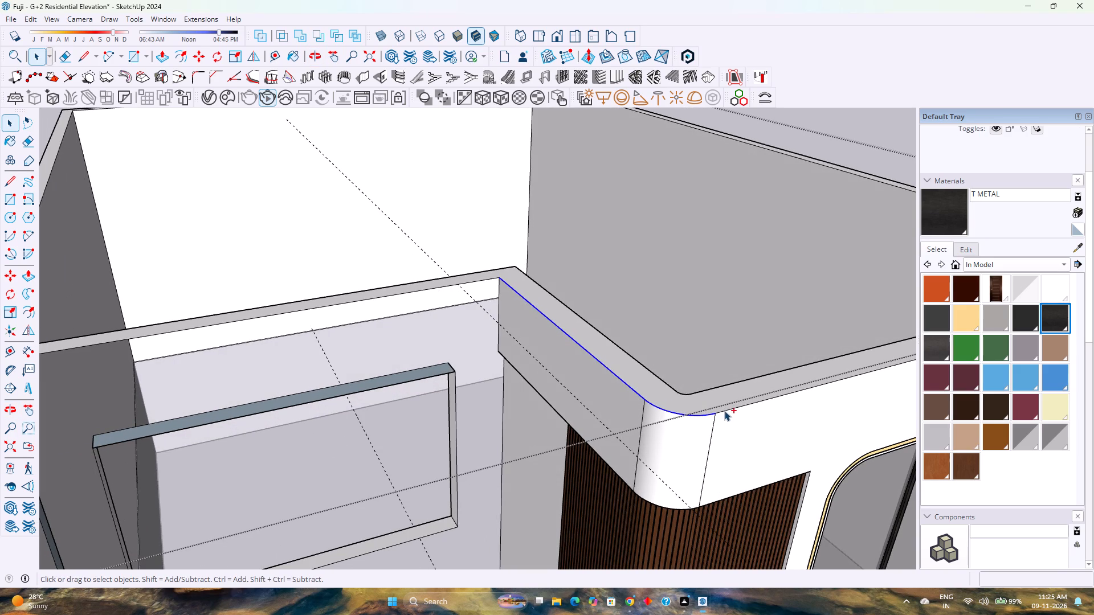
ctrl+click(724, 411)
scroll(614, 444, down, 9)
shift+middle_drag(716, 429, 460, 442)
middle_click(671, 407)
middle_drag(666, 407, 508, 427)
scroll(515, 428, up, 9)
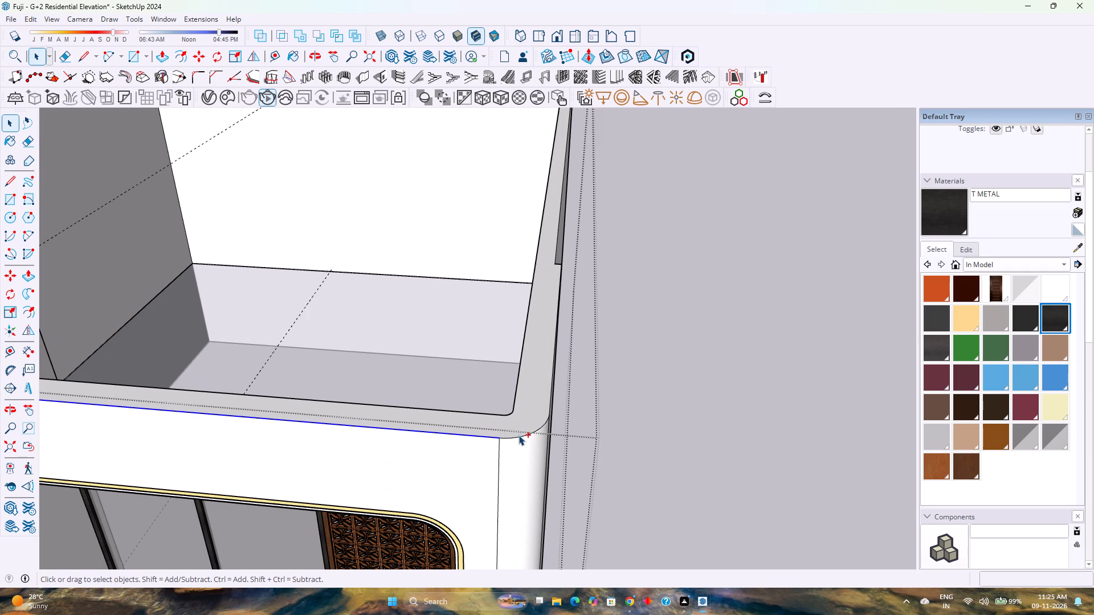
ctrl+click(520, 437)
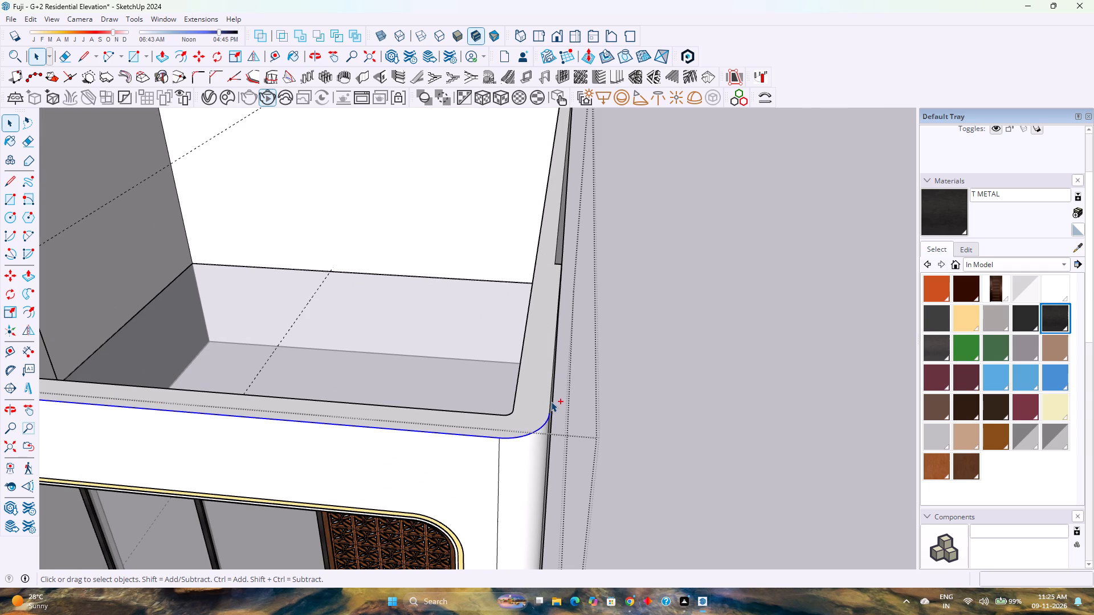
ctrl+click(551, 401)
middle_drag(550, 411, 470, 421)
middle_drag(417, 432, 546, 408)
scroll(549, 408, down, 7)
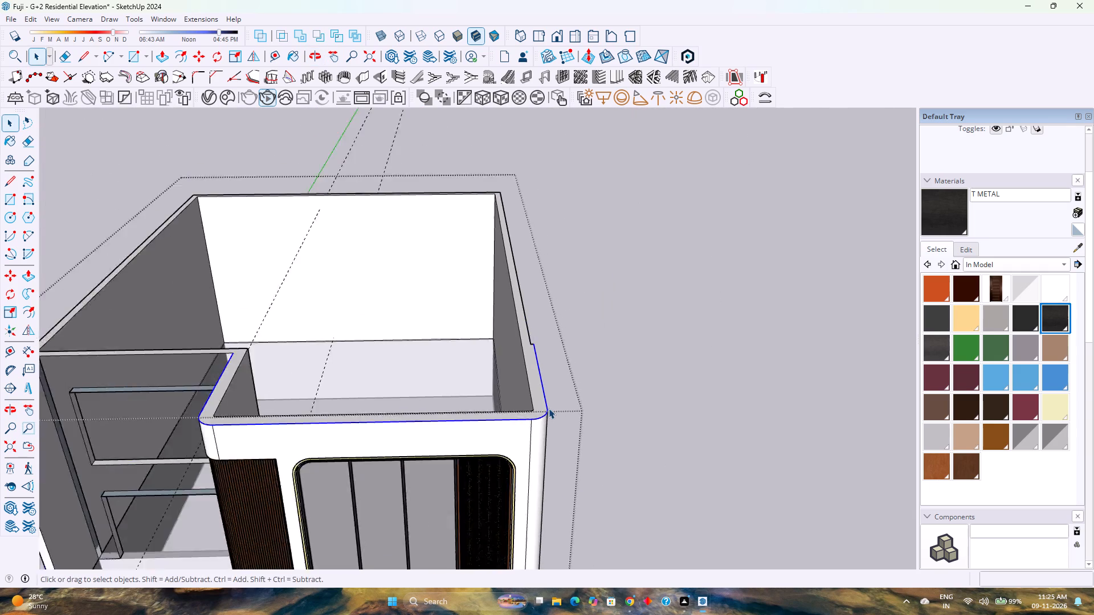
scroll(549, 408, down, 2)
middle_drag(174, 467, 519, 405)
scroll(687, 454, up, 5)
middle_drag(693, 450, 577, 481)
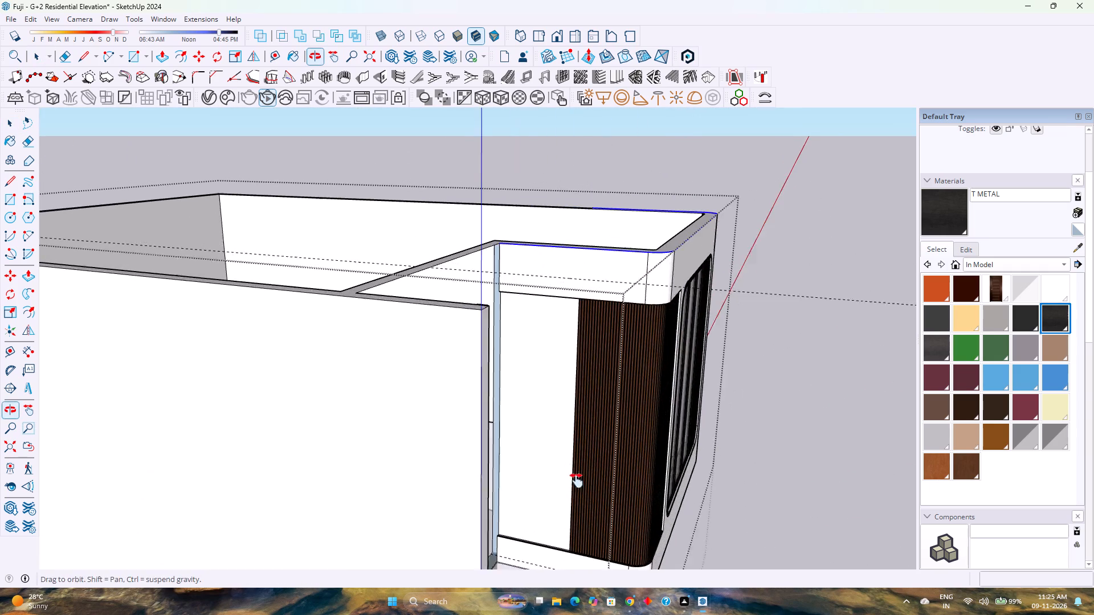
middle_drag(577, 481, 575, 481)
scroll(525, 512, up, 7)
shift+middle_drag(495, 526, 464, 441)
shift+middle_drag(464, 441, 460, 428)
scroll(375, 491, up, 7)
middle_drag(377, 495, 483, 487)
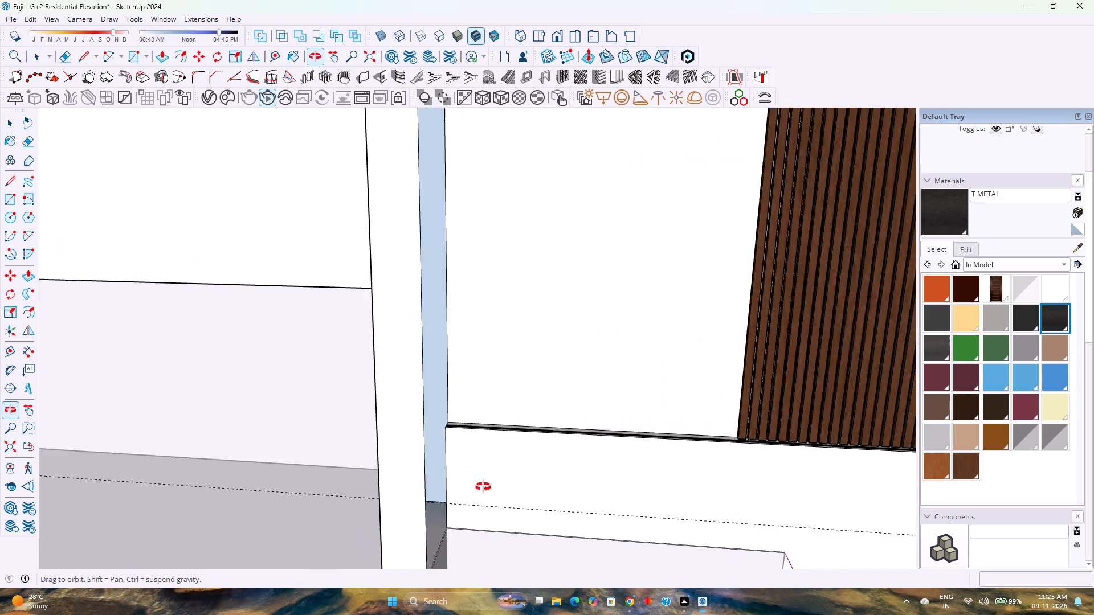
middle_drag(483, 487, 746, 461)
shift+middle_drag(354, 543, 423, 468)
scroll(428, 460, up, 9)
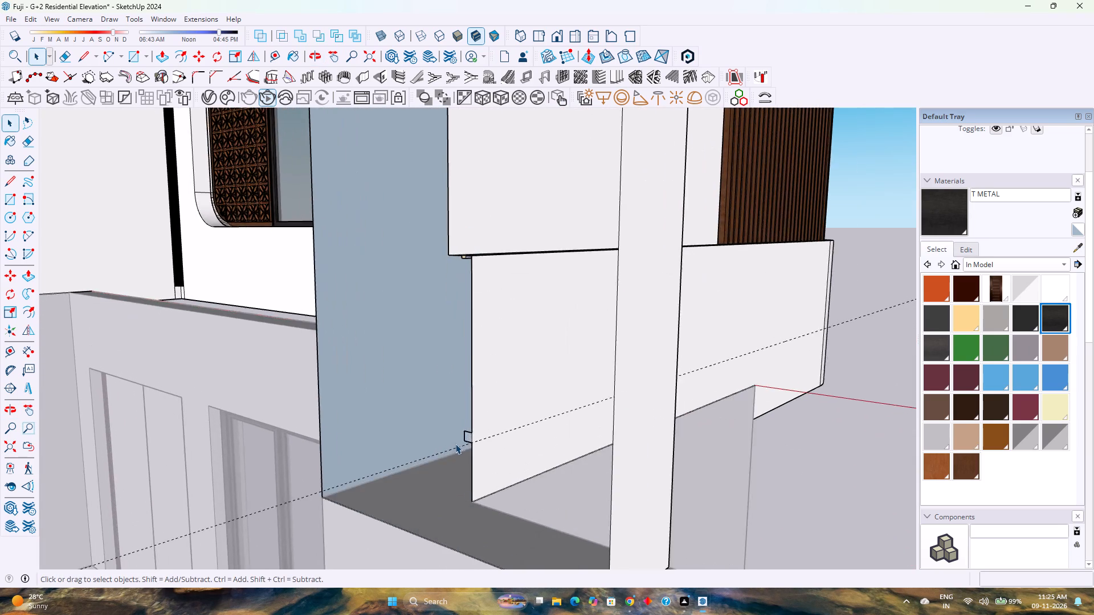
scroll(455, 444, up, 4)
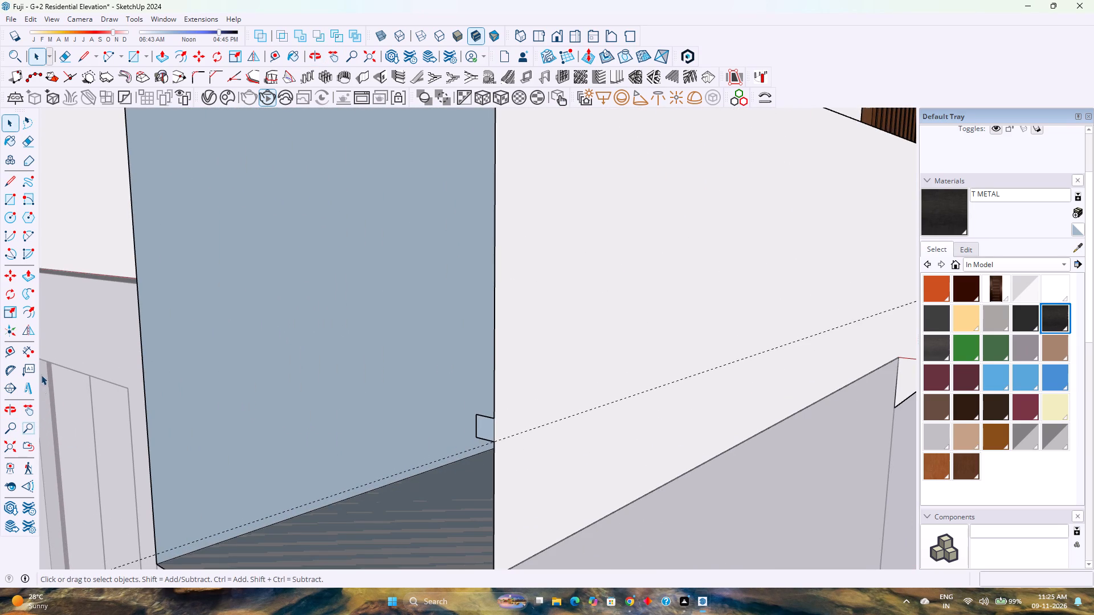
click(26, 298)
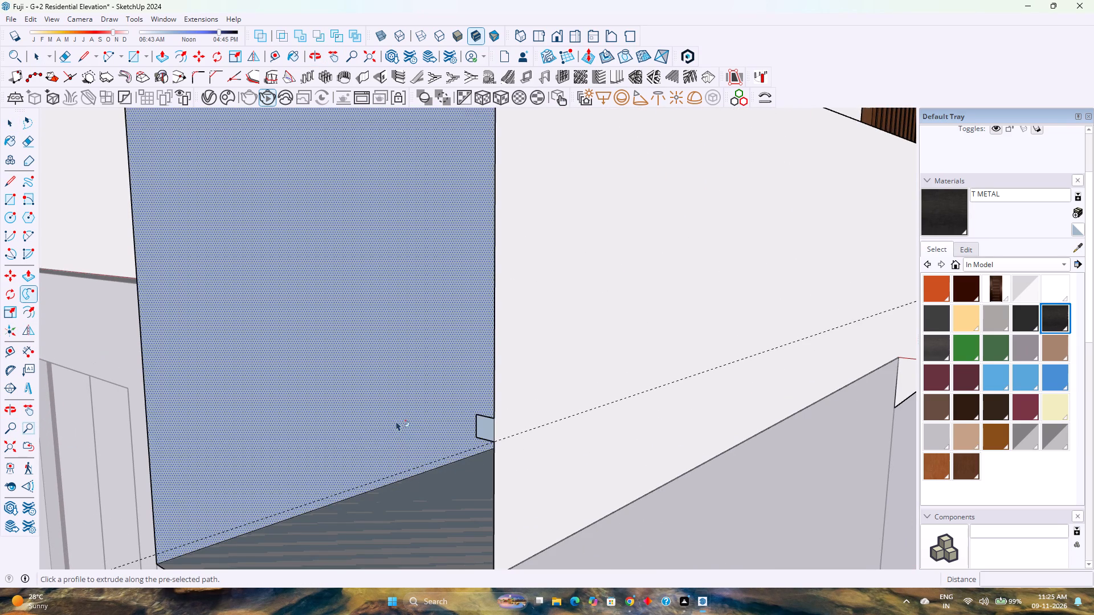
click(485, 432)
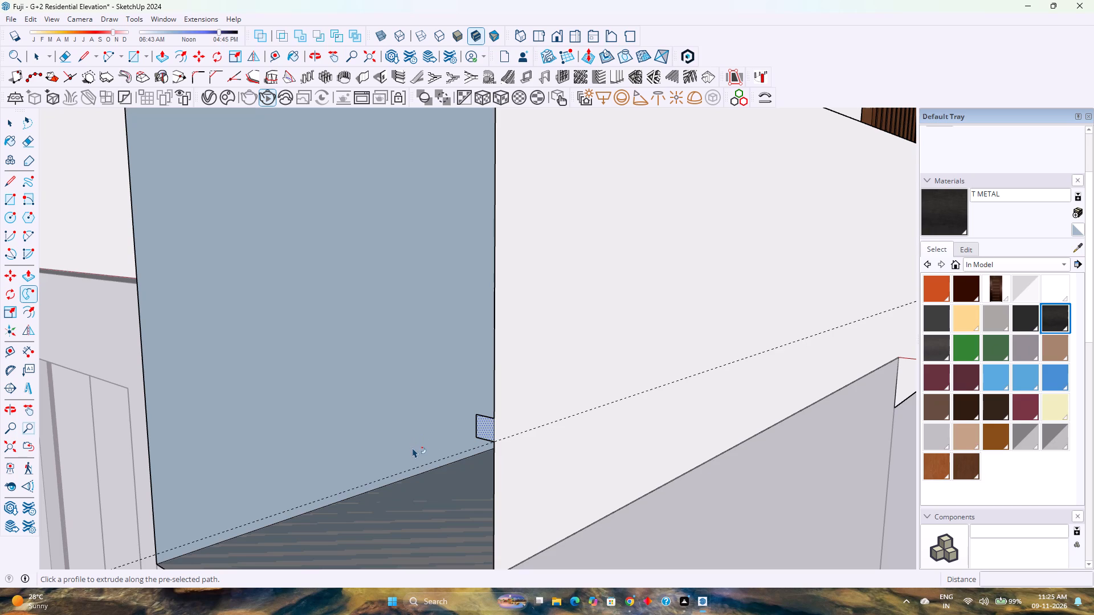
scroll(395, 463, down, 4)
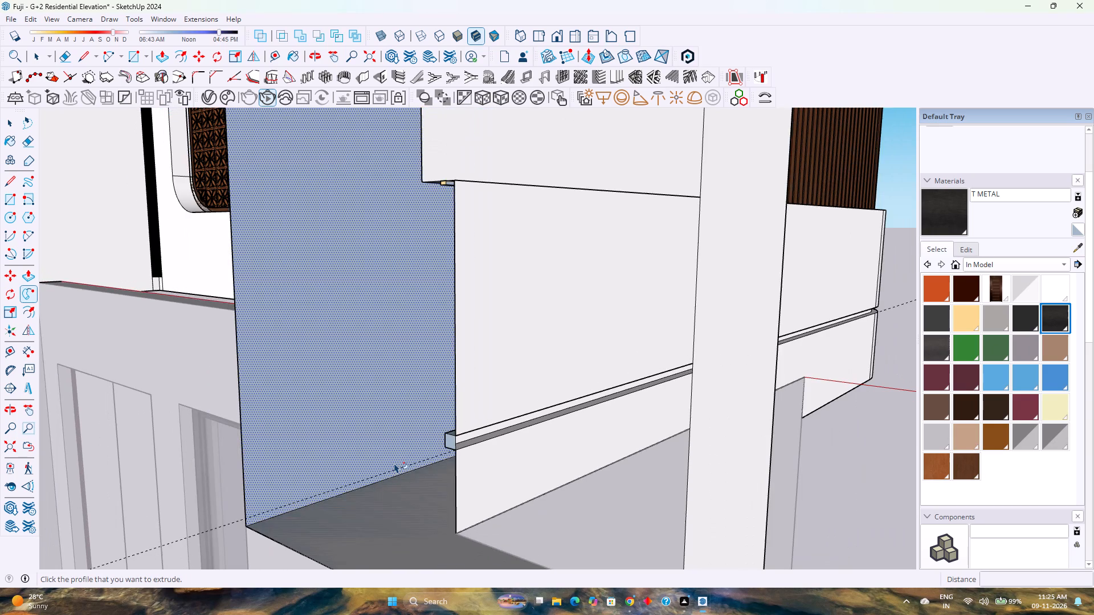
scroll(394, 463, down, 3)
key(space)
Copy the new strip's small end profile 19'8" straight up to the guide on the block's upper band.
scroll(464, 439, up, 4)
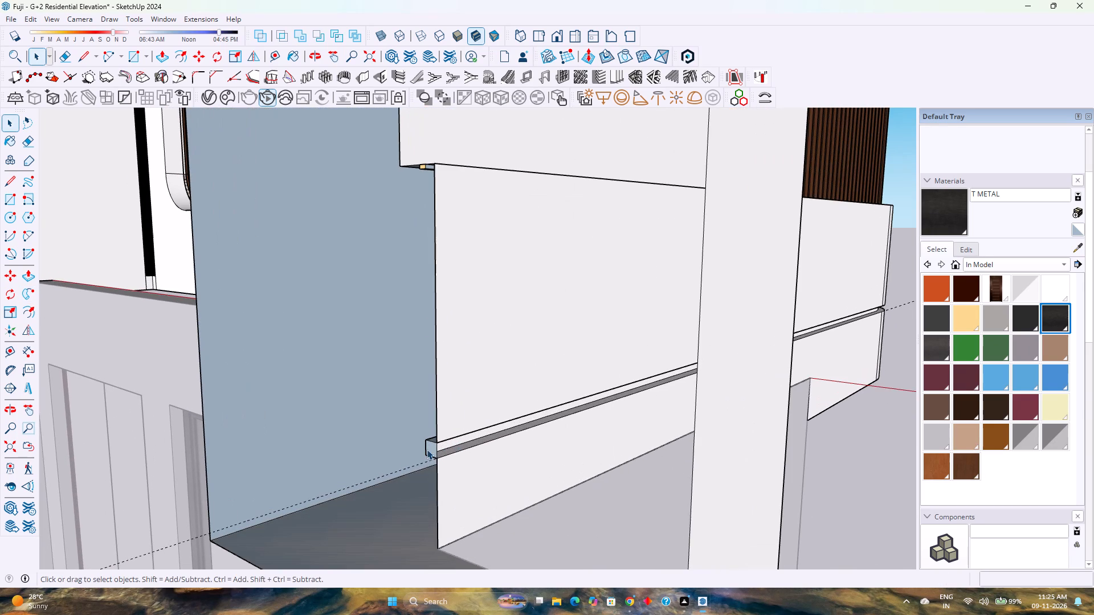
double_click(431, 449)
scroll(431, 449, up, 7)
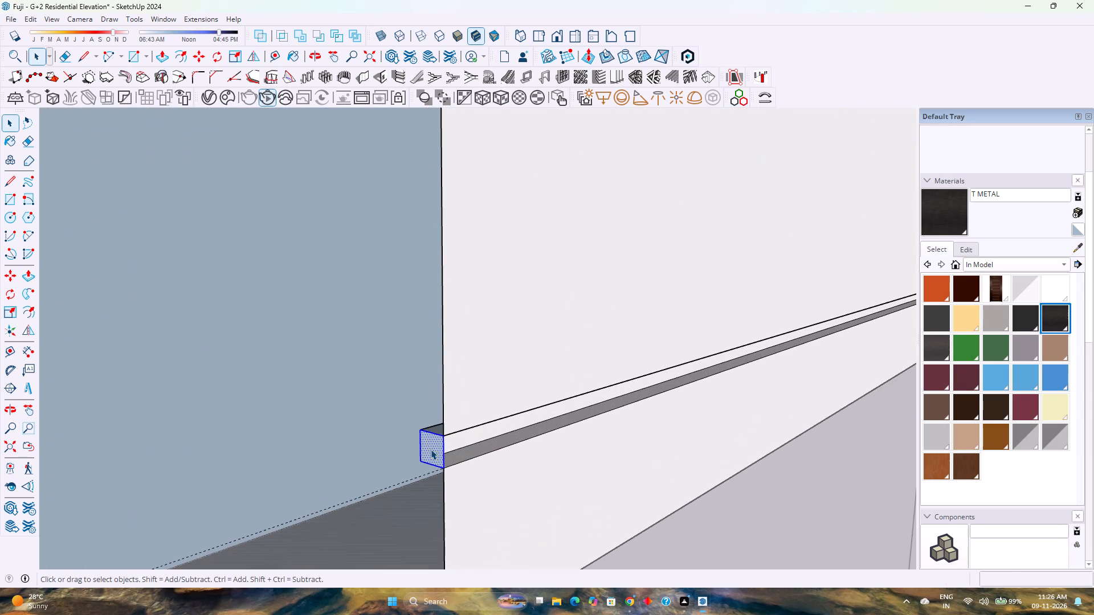
key(m)
click(445, 438)
scroll(435, 400, down, 3)
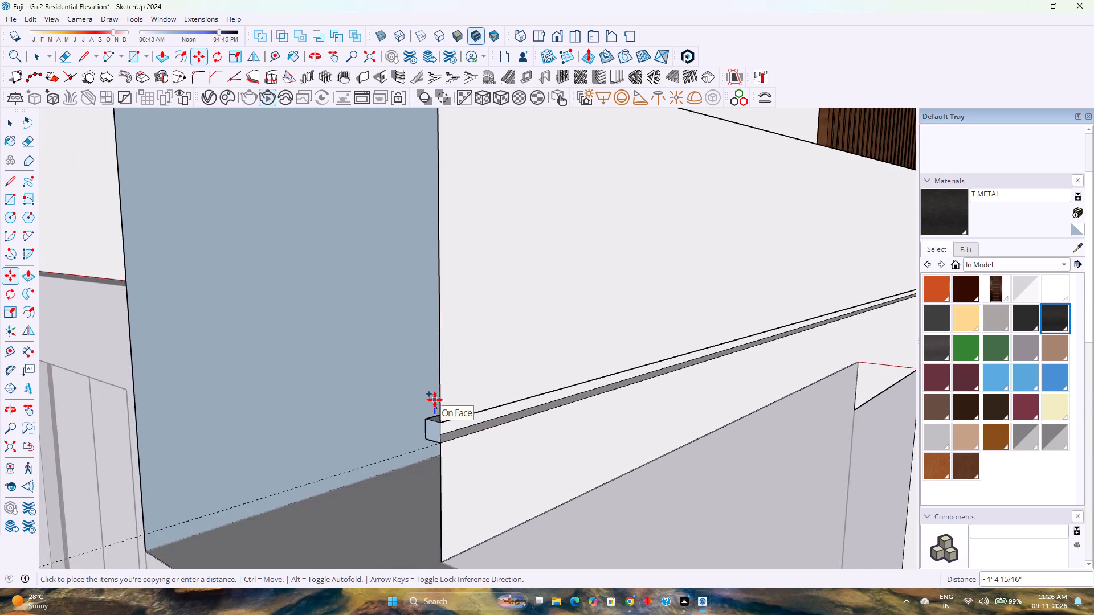
scroll(436, 395, down, 11)
shift+middle_drag(441, 358, 470, 557)
middle_click(470, 557)
scroll(456, 436, down, 7)
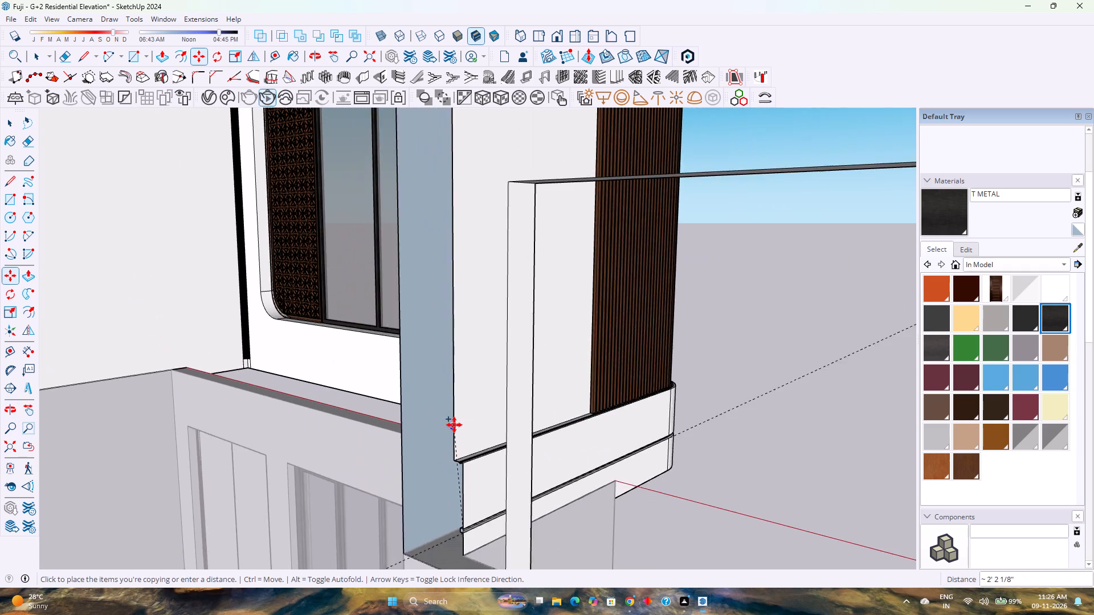
scroll(454, 425, down, 2)
shift+middle_drag(452, 389, 474, 531)
scroll(477, 465, down, 5)
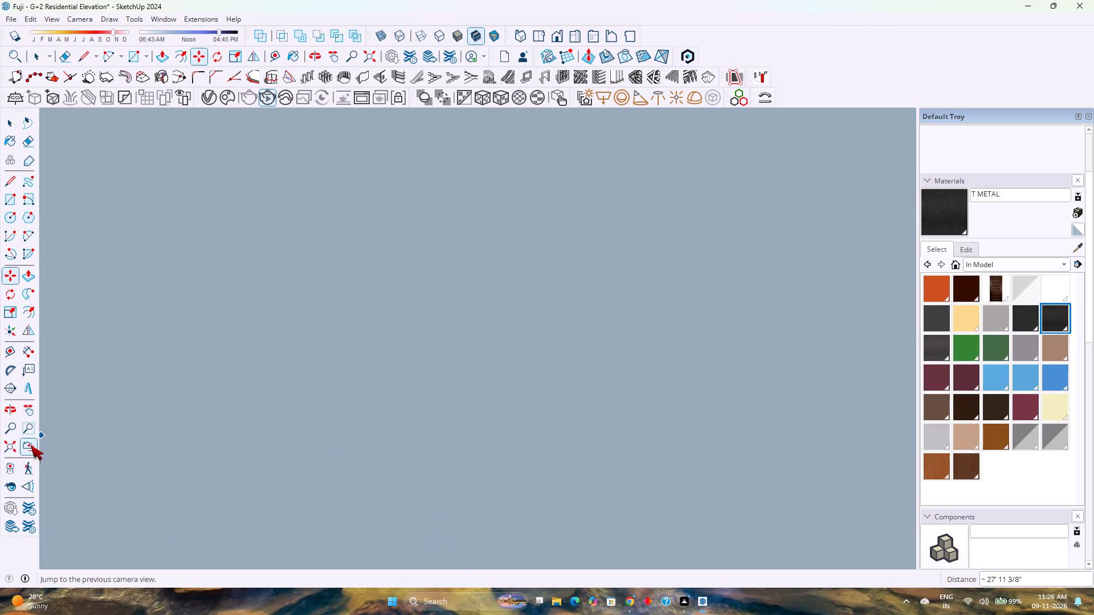
click(14, 448)
shift+middle_drag(603, 186, 540, 461)
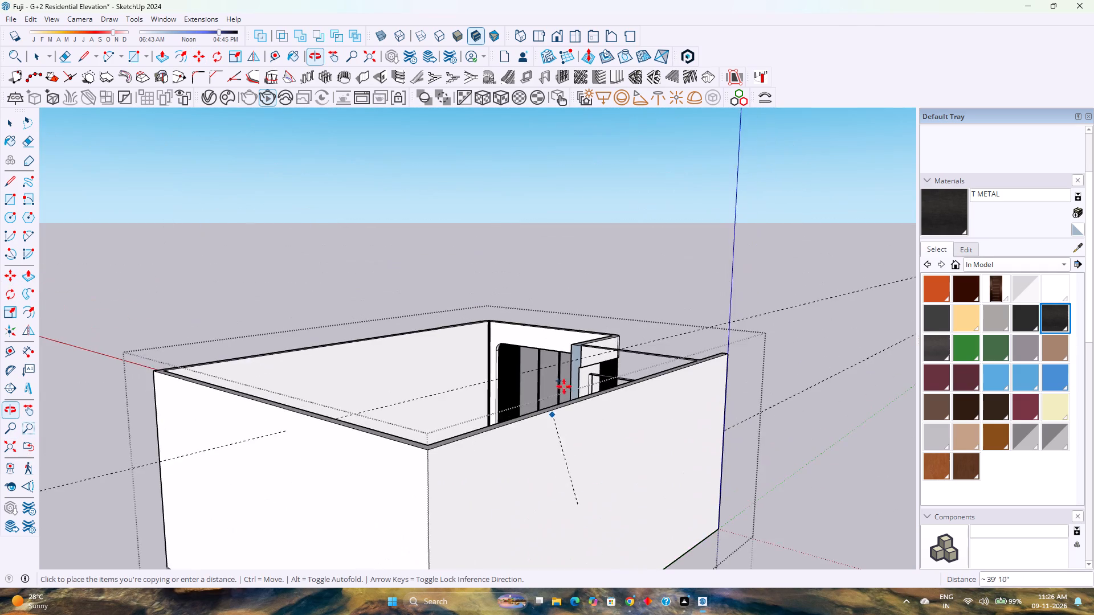
scroll(566, 378, up, 20)
scroll(566, 378, up, 4)
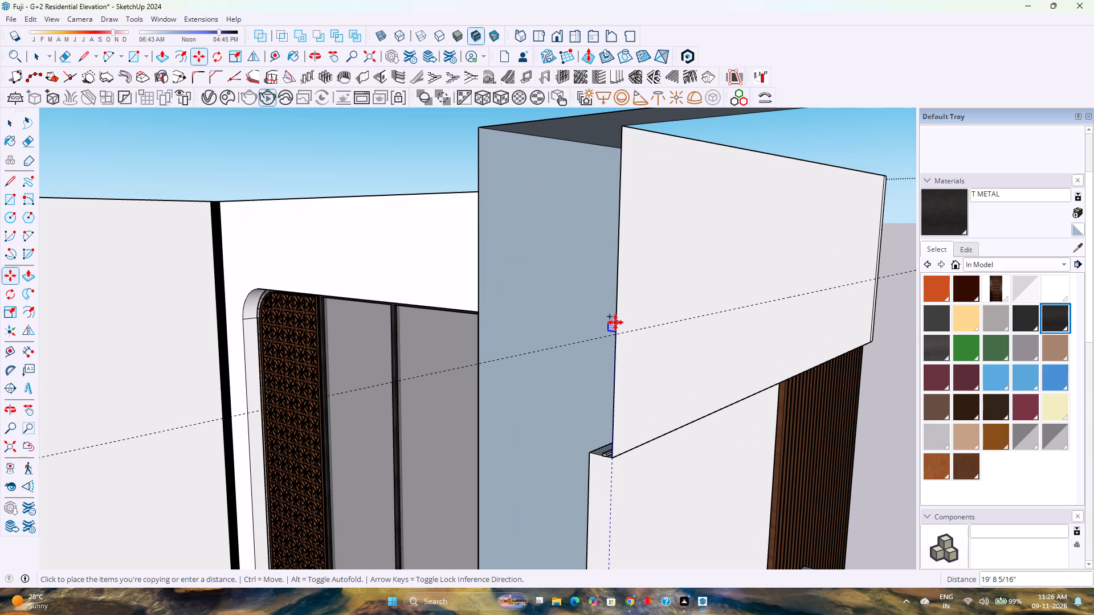
scroll(616, 334, up, 5)
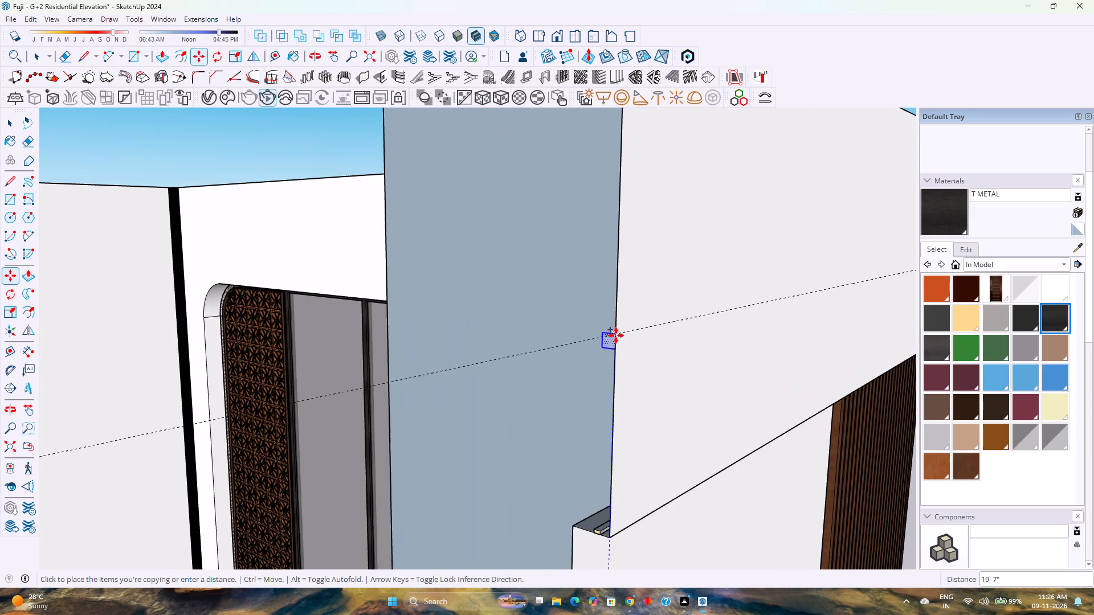
scroll(616, 335, up, 12)
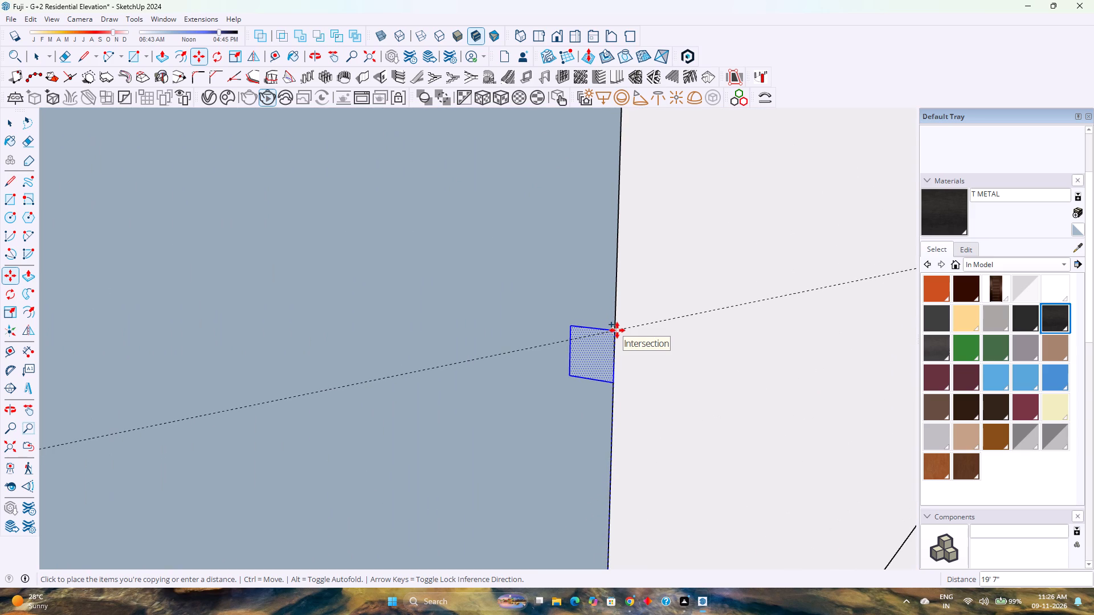
text(19)
text('8)
key(Return)
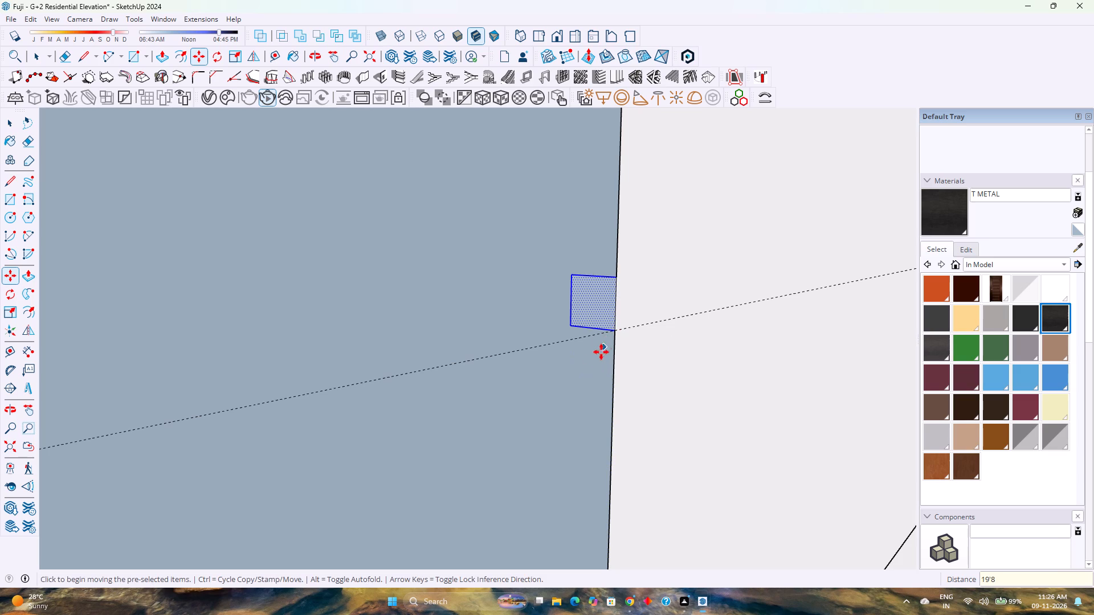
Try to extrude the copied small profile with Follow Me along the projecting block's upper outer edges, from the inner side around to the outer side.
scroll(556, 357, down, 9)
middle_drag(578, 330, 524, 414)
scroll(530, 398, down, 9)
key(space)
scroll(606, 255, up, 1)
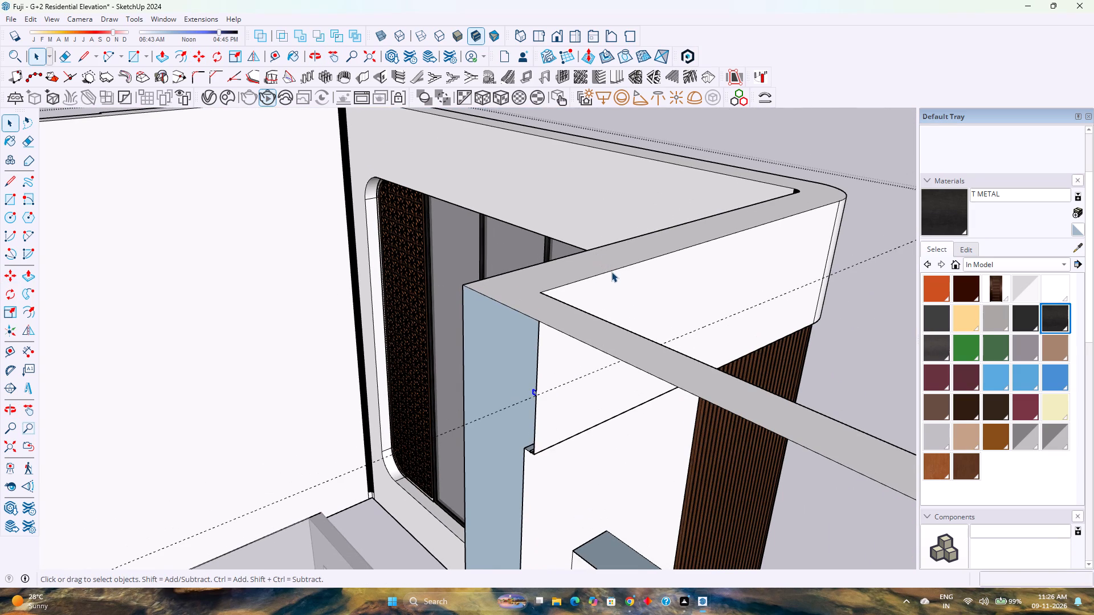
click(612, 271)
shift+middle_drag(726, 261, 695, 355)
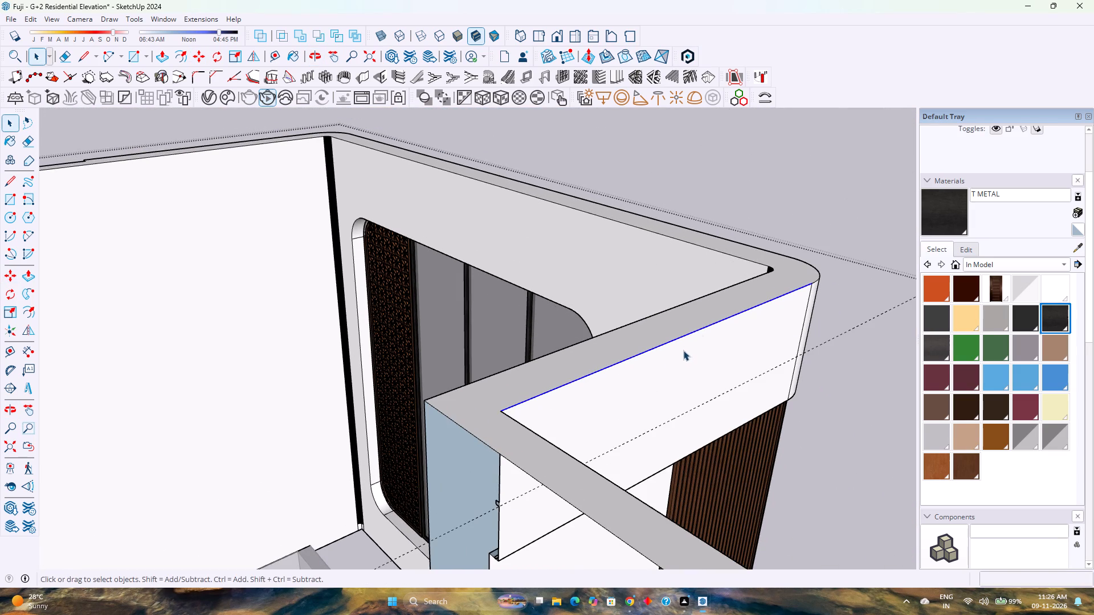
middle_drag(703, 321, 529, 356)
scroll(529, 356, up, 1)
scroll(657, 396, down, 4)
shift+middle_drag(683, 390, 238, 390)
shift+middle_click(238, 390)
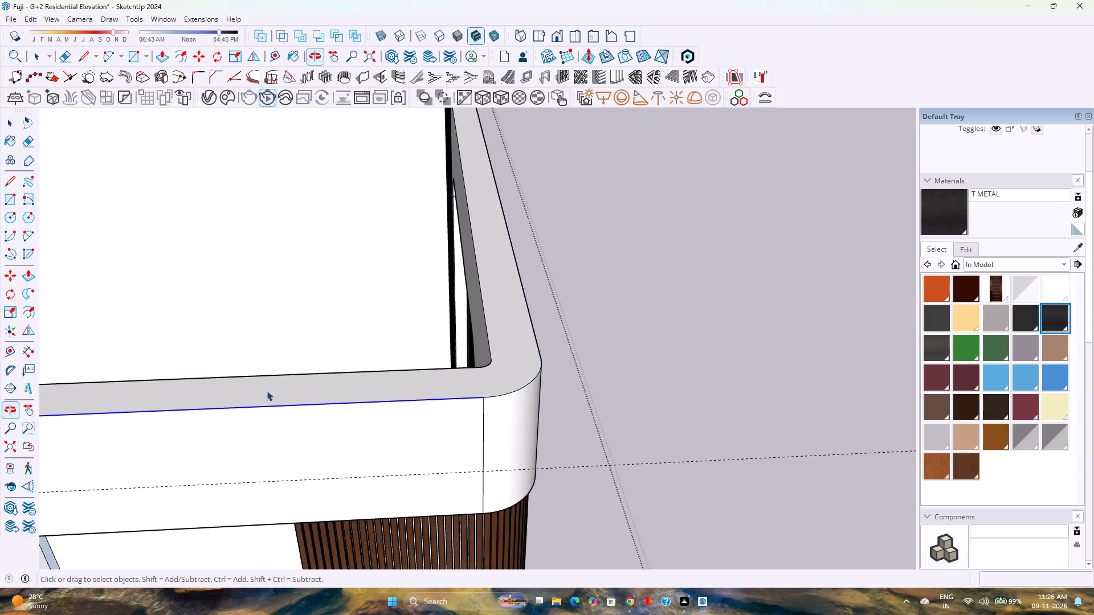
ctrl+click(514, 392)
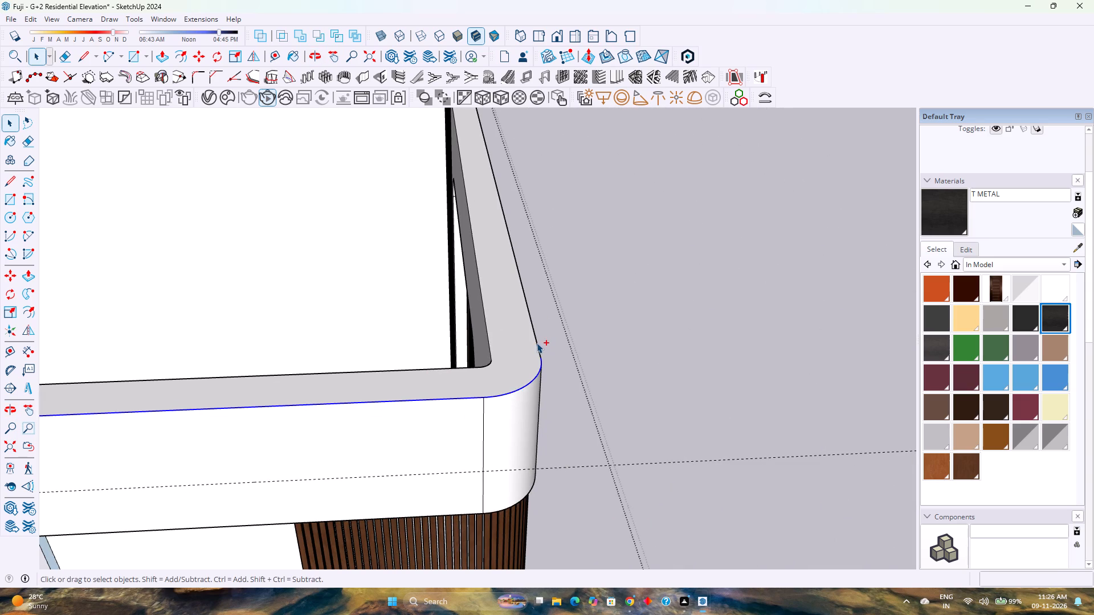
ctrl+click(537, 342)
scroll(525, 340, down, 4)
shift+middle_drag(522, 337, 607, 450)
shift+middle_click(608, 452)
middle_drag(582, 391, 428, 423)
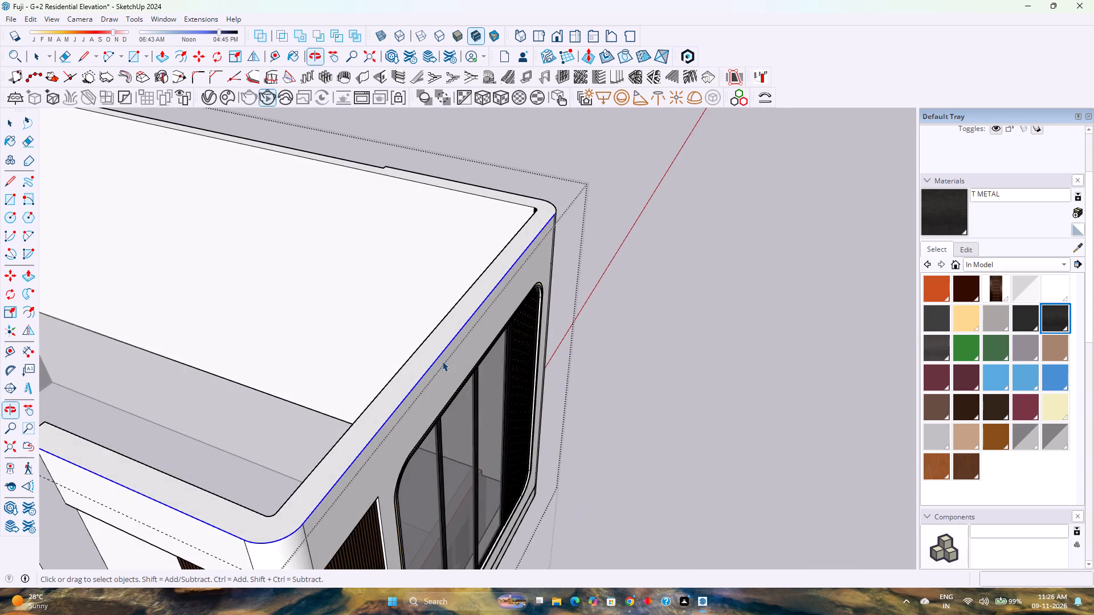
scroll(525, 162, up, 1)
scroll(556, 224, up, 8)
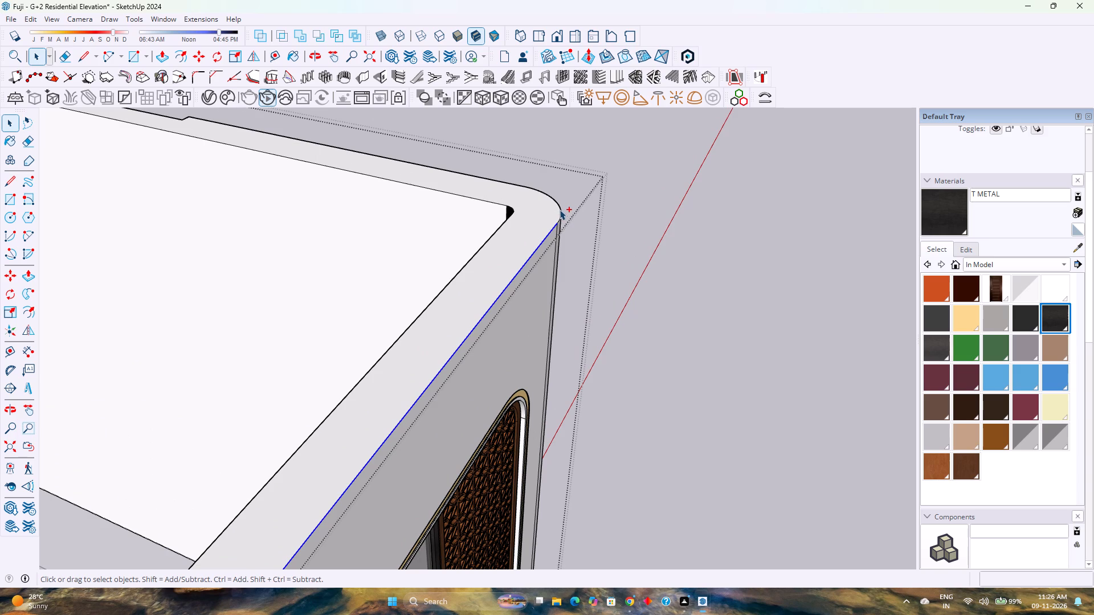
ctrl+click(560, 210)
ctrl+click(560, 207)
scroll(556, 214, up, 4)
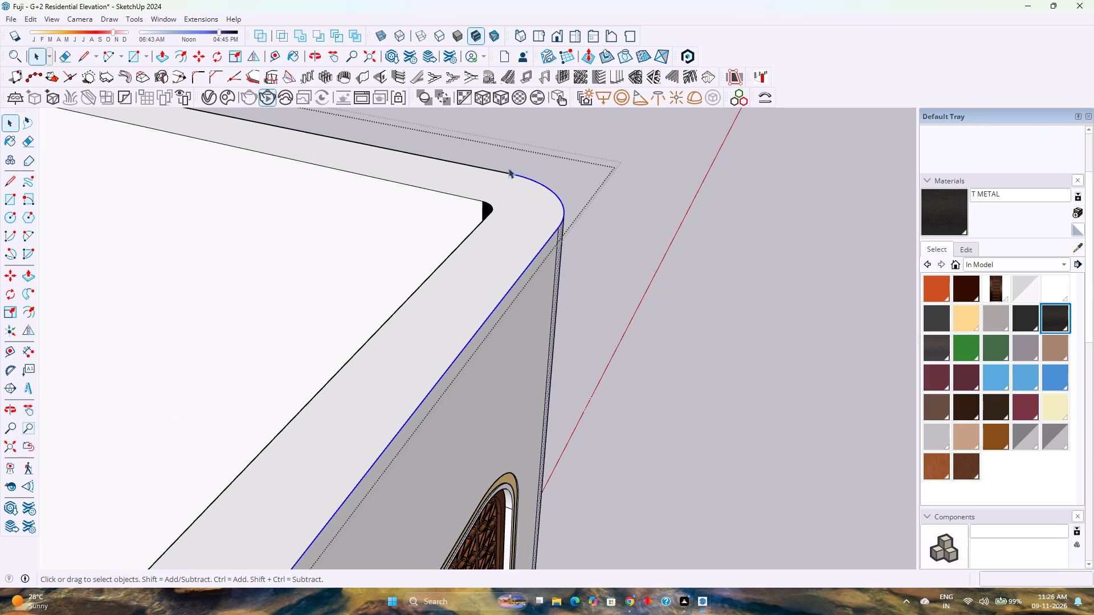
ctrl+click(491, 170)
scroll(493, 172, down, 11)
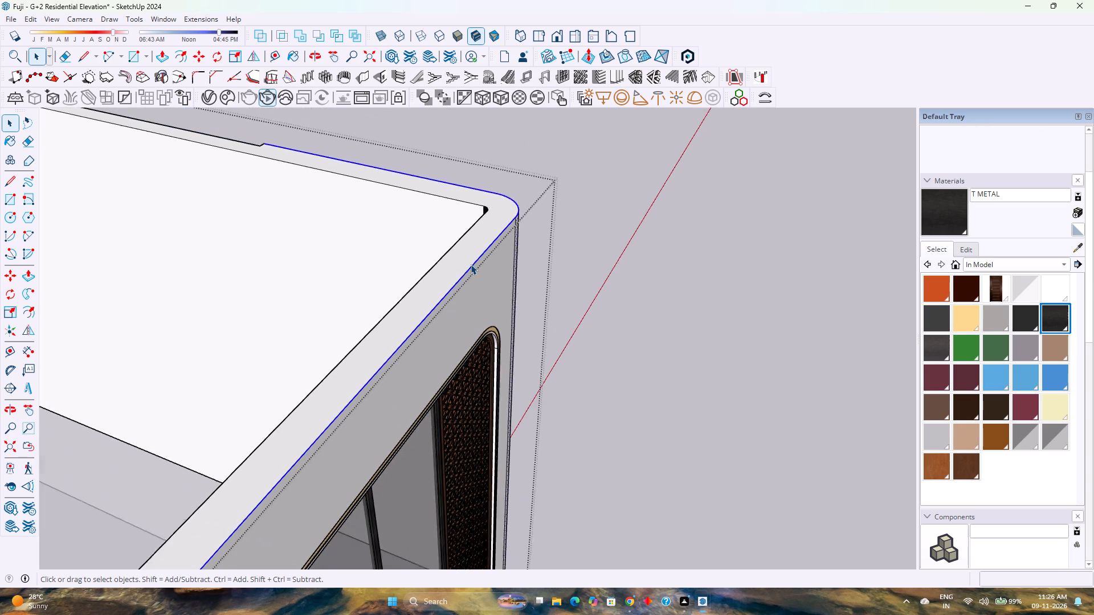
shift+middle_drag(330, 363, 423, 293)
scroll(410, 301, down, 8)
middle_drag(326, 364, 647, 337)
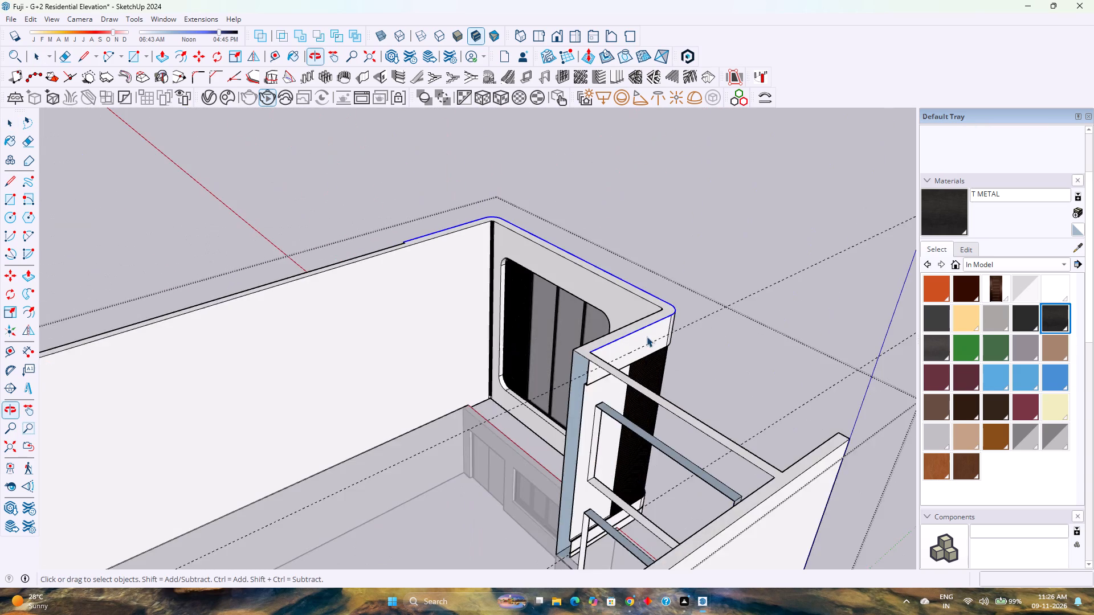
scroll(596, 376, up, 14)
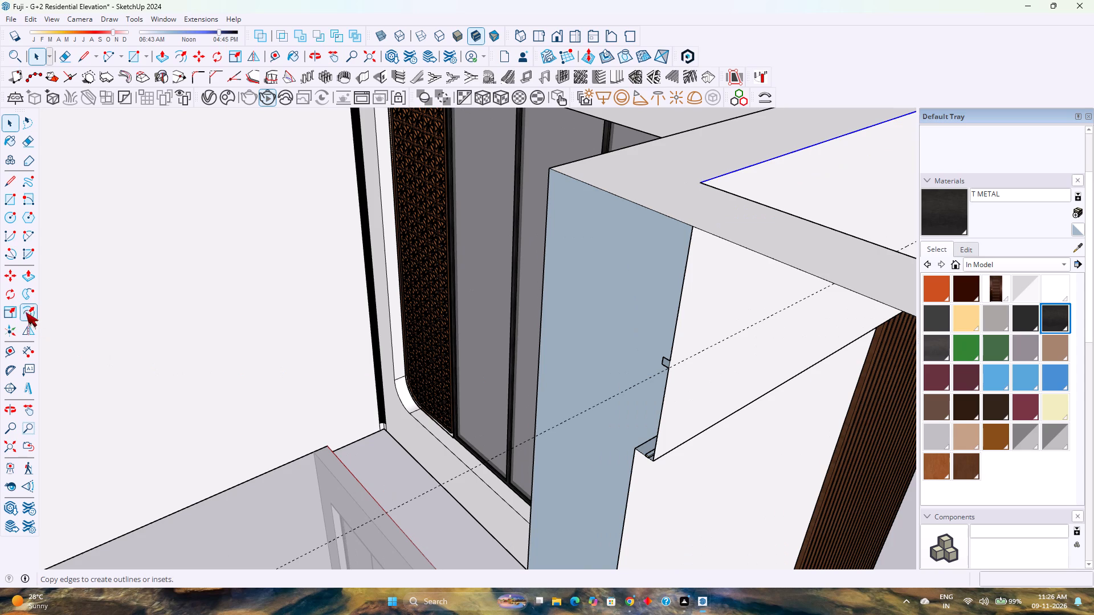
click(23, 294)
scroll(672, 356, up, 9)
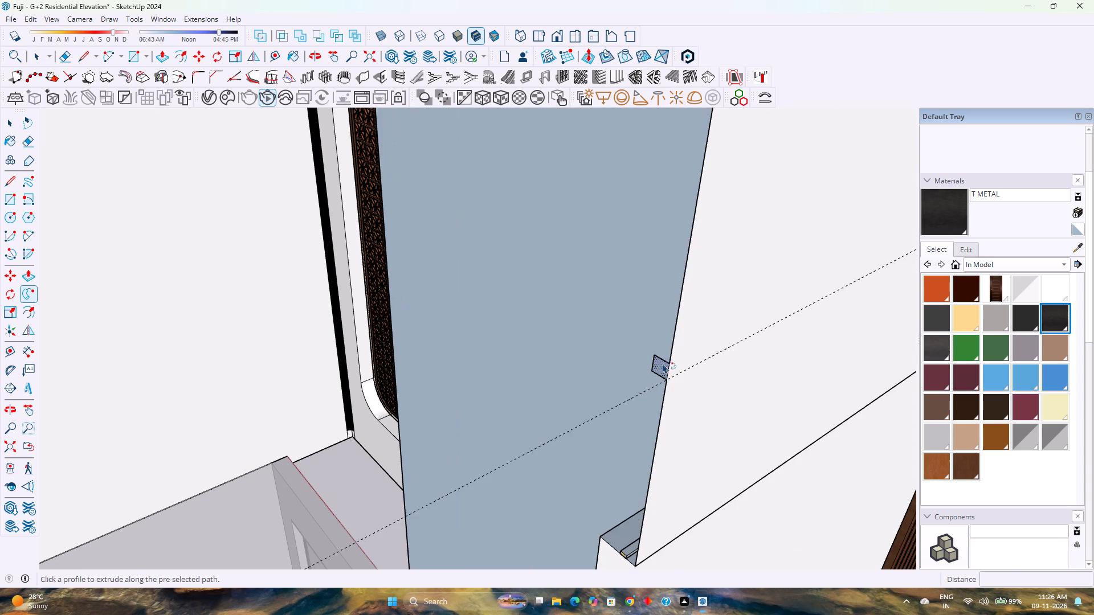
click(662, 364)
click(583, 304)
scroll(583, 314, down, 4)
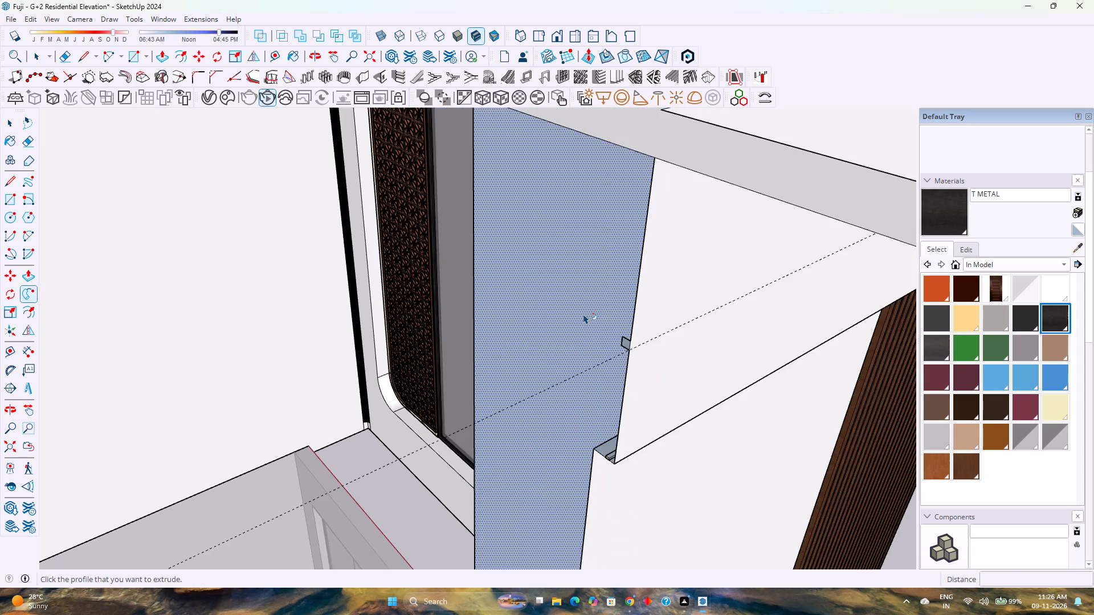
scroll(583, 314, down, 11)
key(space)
Extrude the copied profile on the upper band with Follow Me along the block's top outer edges: both sides, both rounded corners and the front.
click(696, 220)
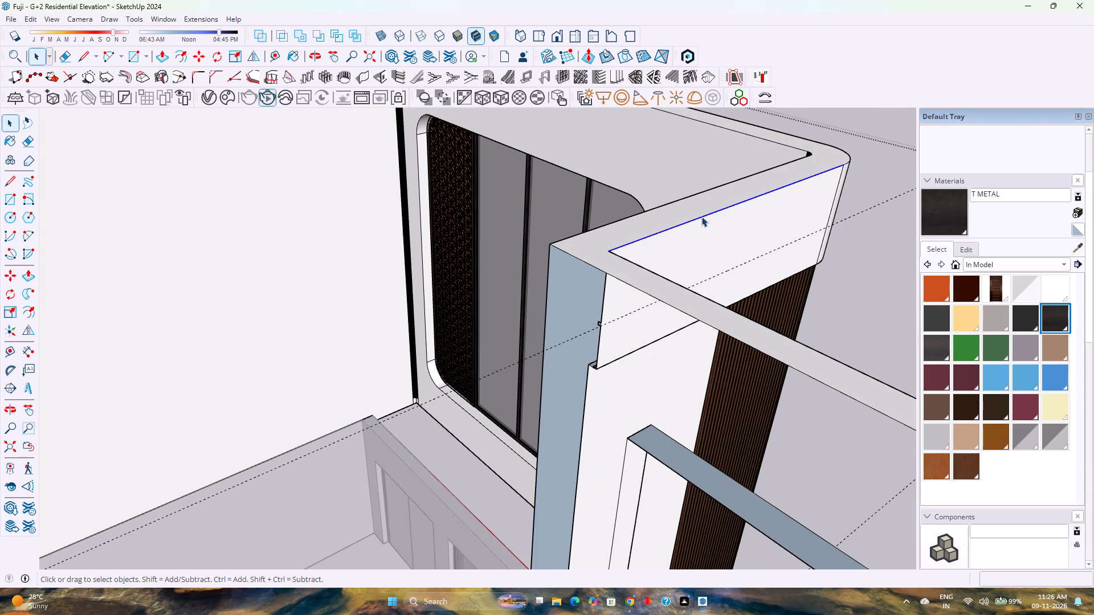
middle_drag(760, 182, 527, 294)
scroll(760, 182, down, 1)
middle_click(522, 294)
scroll(546, 289, down, 2)
middle_drag(660, 336, 566, 306)
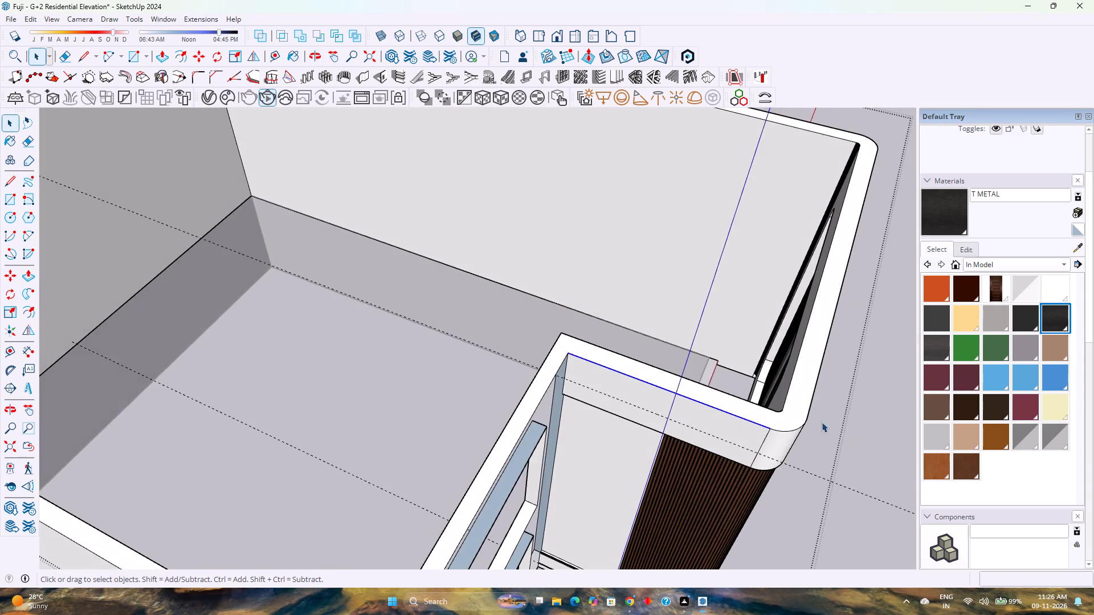
scroll(818, 432, up, 2)
ctrl+click(790, 430)
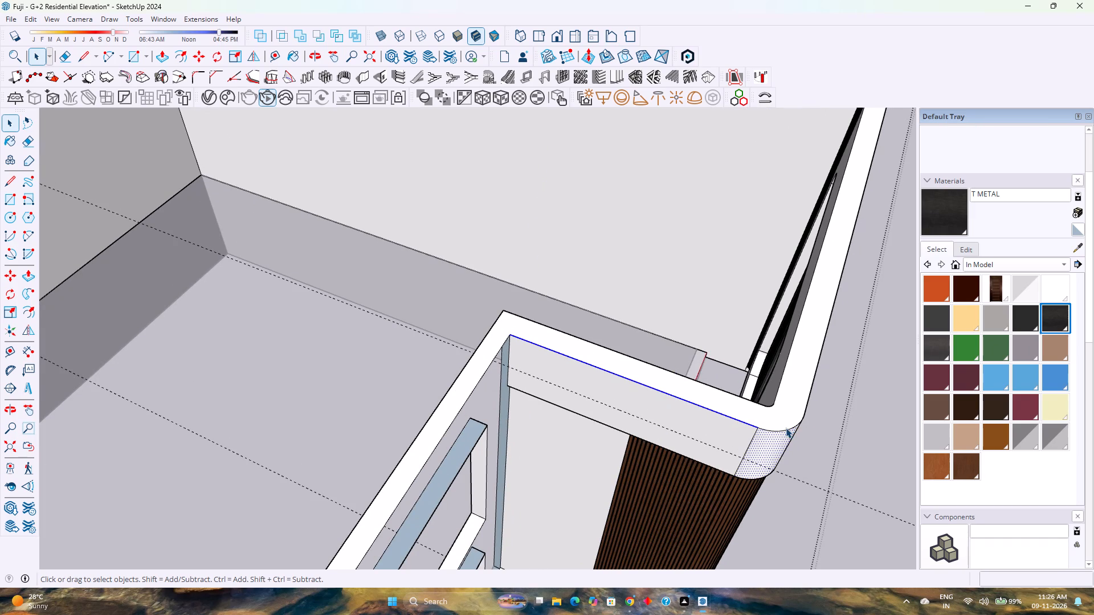
ctrl+click(787, 429)
click(786, 429)
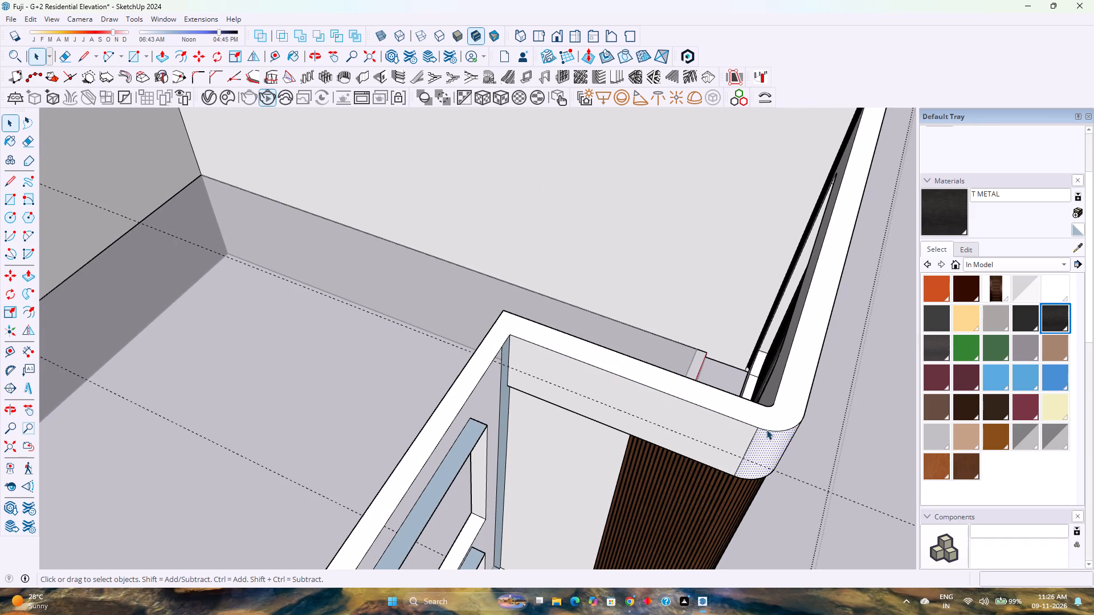
scroll(771, 430, up, 4)
middle_drag(771, 430, 698, 407)
scroll(728, 446, up, 6)
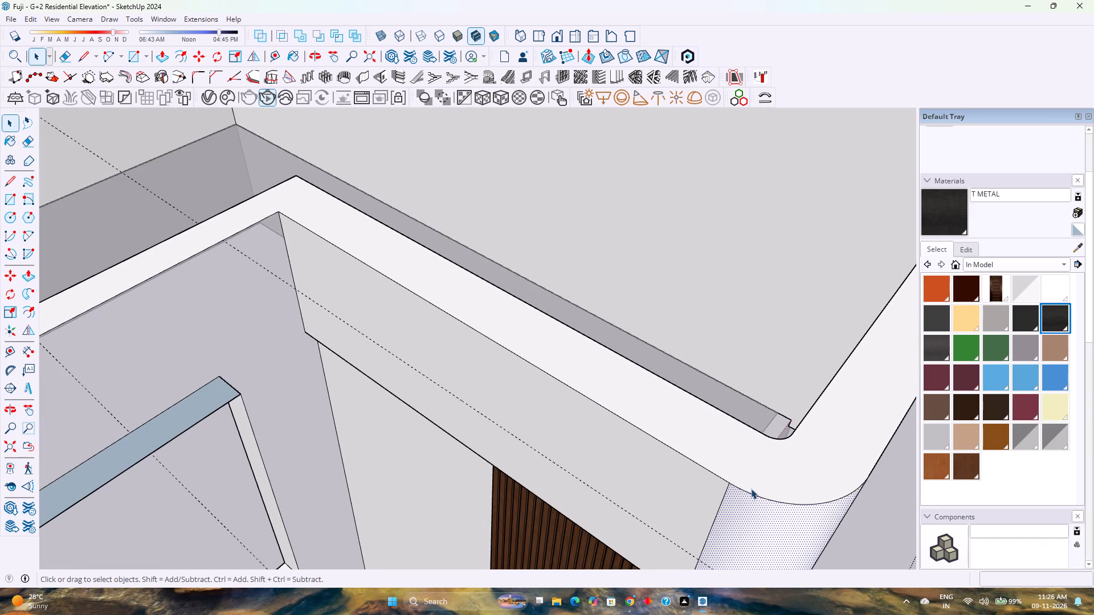
click(750, 493)
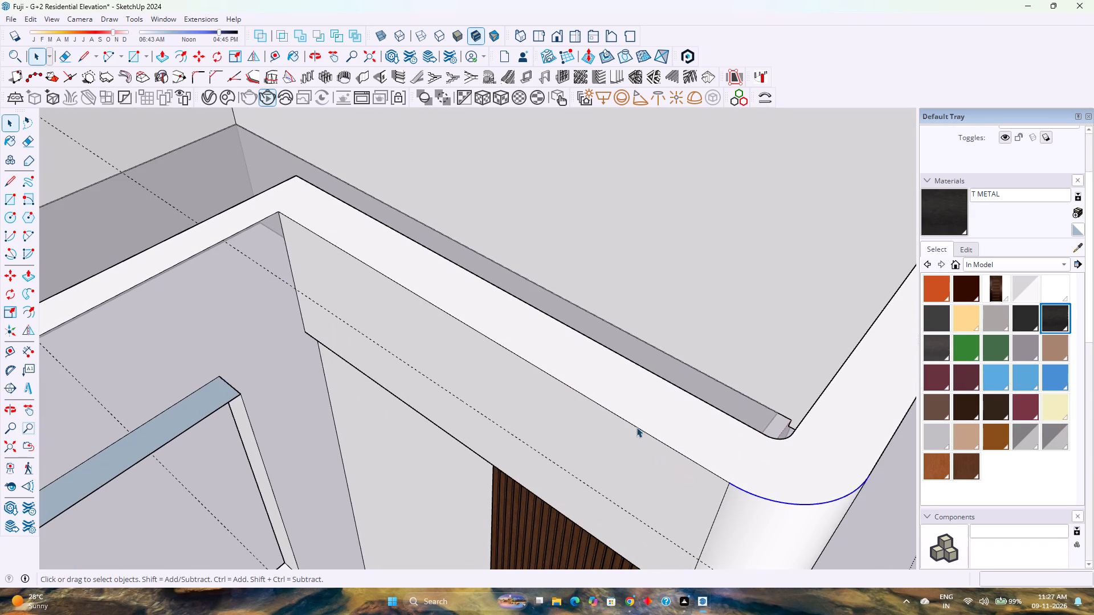
ctrl+click(635, 426)
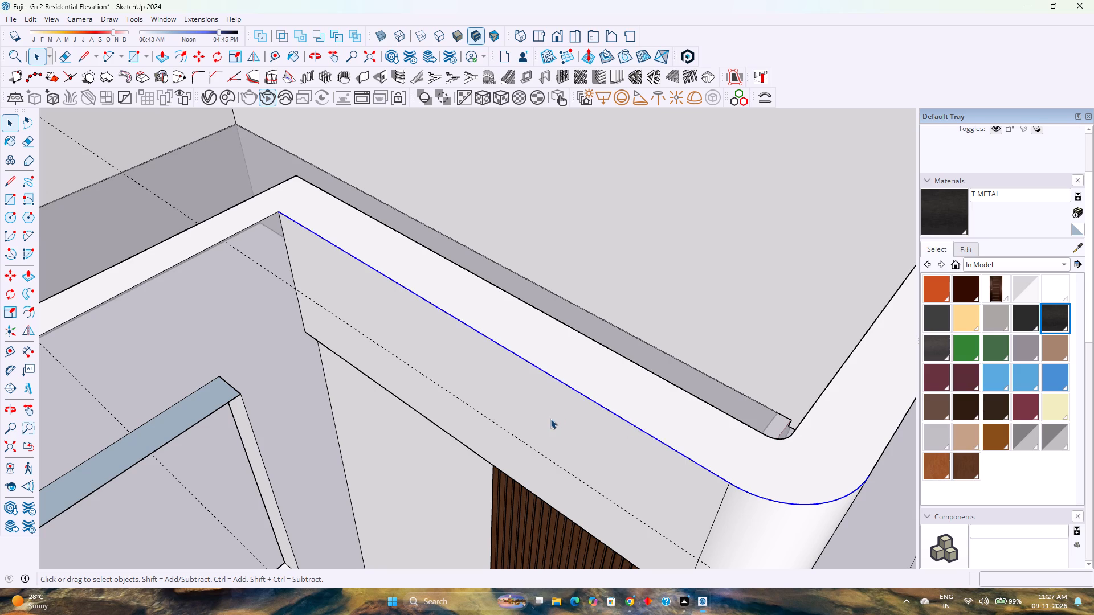
scroll(550, 419, down, 8)
scroll(701, 429, up, 3)
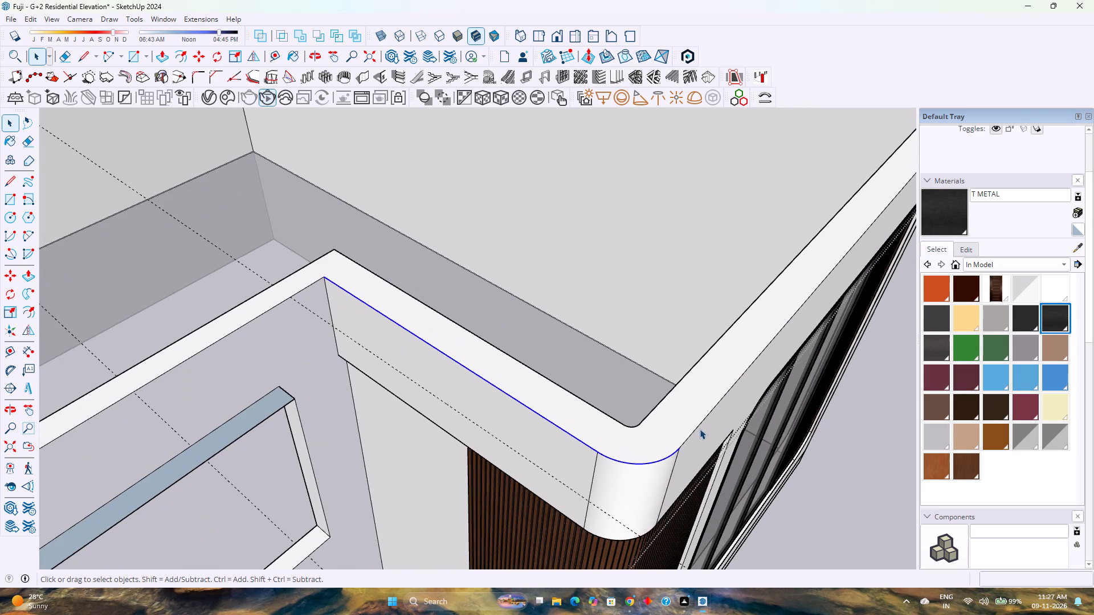
scroll(700, 429, up, 4)
ctrl+click(689, 433)
scroll(593, 432, down, 3)
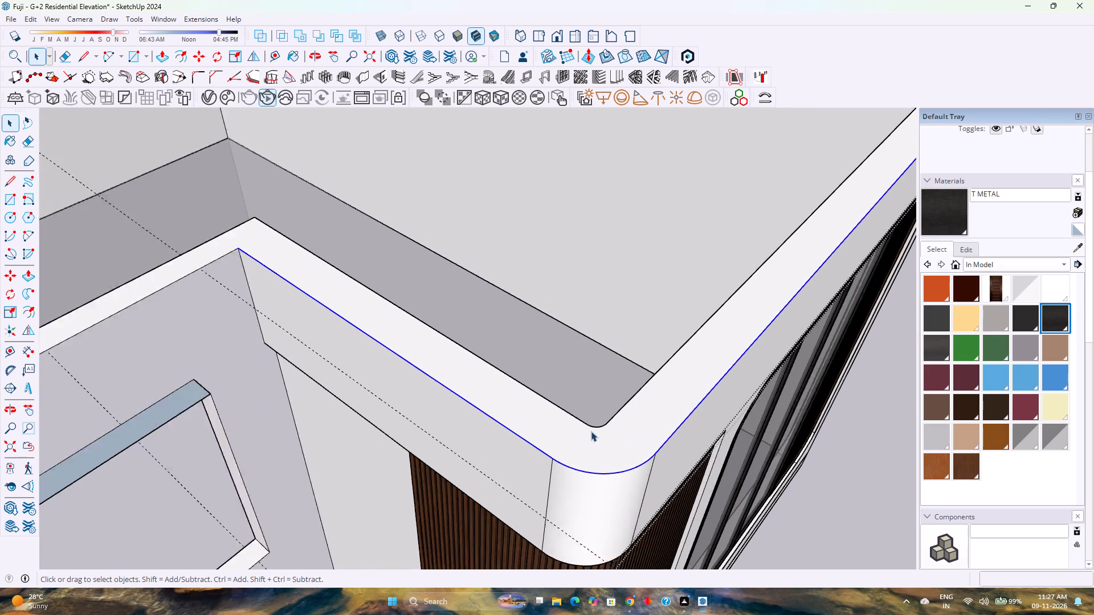
scroll(591, 431, down, 11)
shift+middle_drag(766, 302, 395, 499)
scroll(395, 452, up, 5)
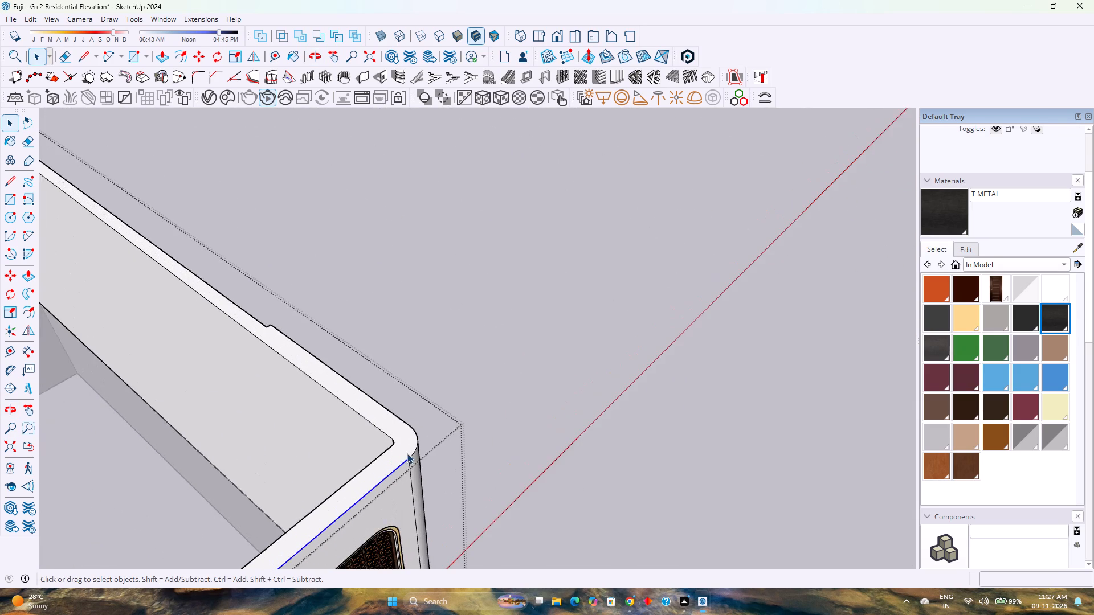
scroll(407, 453, up, 9)
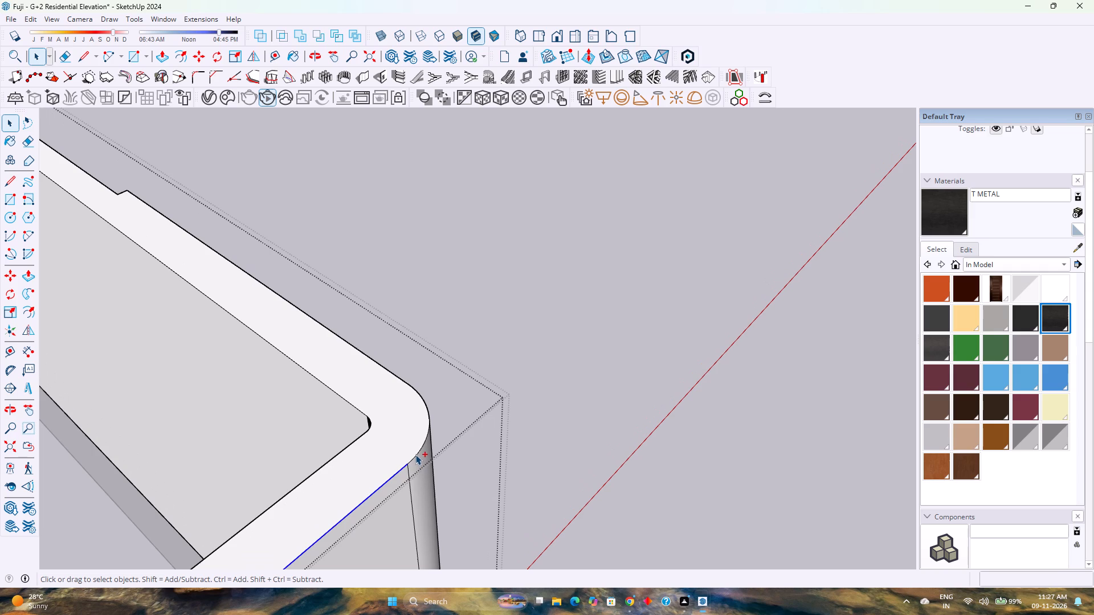
ctrl+click(415, 454)
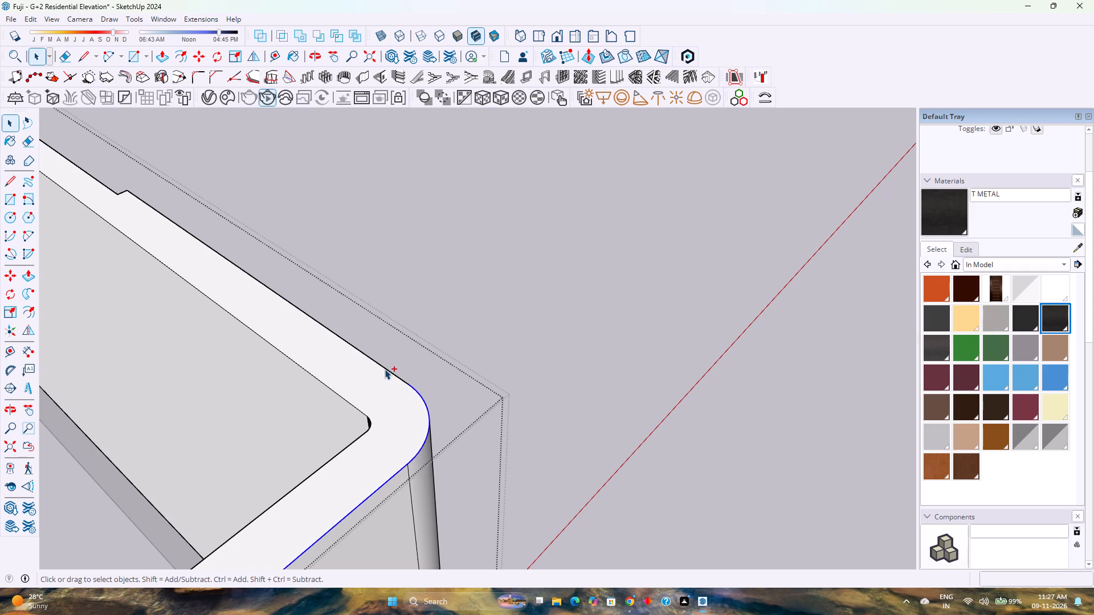
ctrl+click(385, 369)
scroll(405, 378, down, 10)
scroll(405, 378, up, 1)
scroll(405, 378, down, 9)
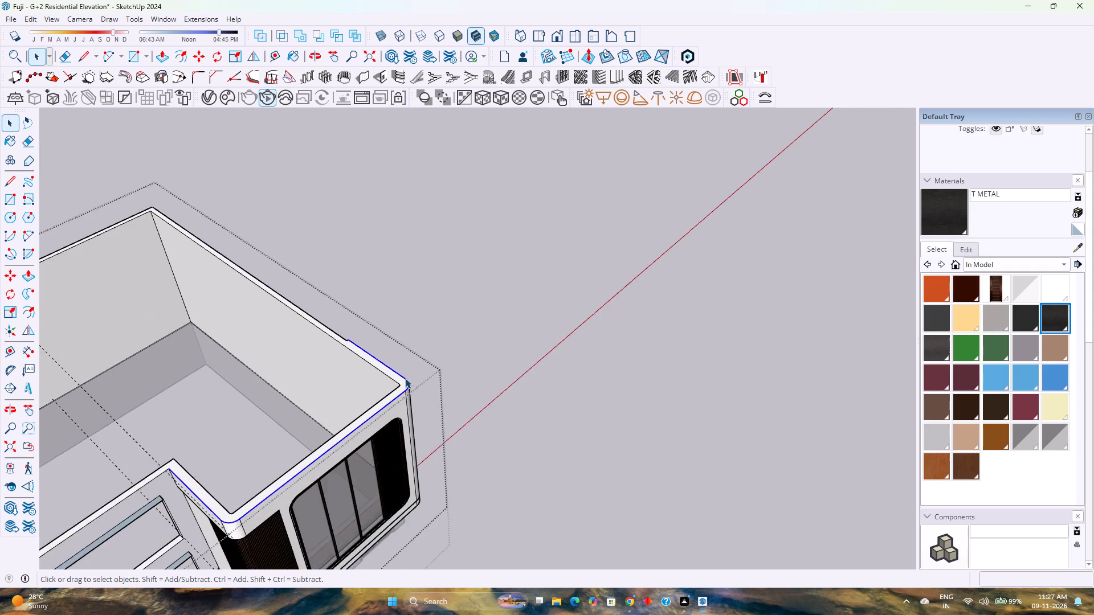
scroll(405, 378, down, 2)
middle_drag(285, 485, 662, 393)
middle_click(662, 393)
scroll(662, 396, up, 10)
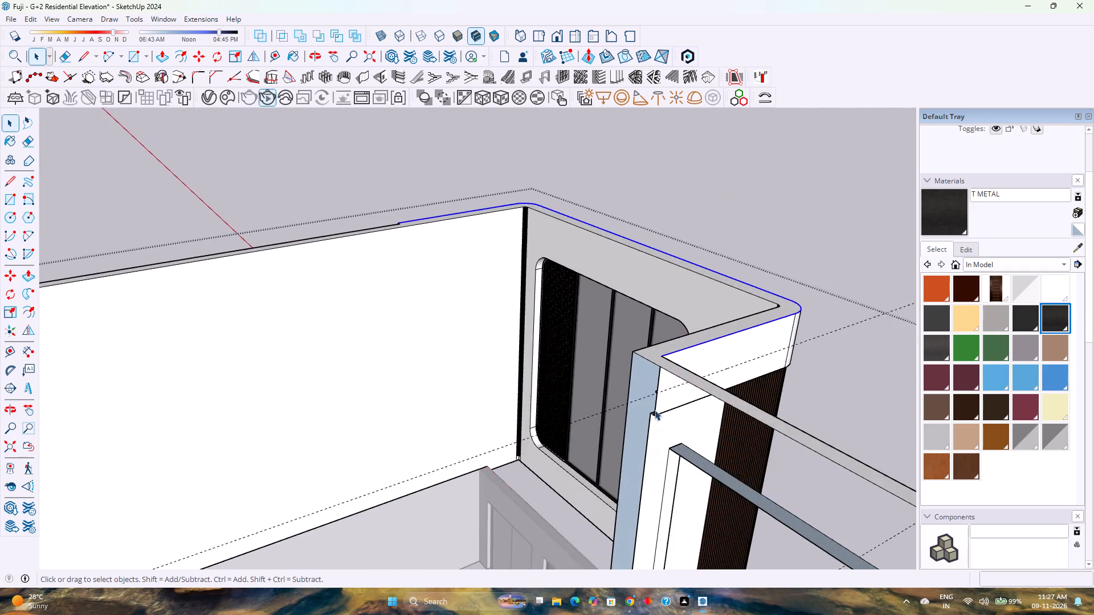
scroll(655, 410, up, 13)
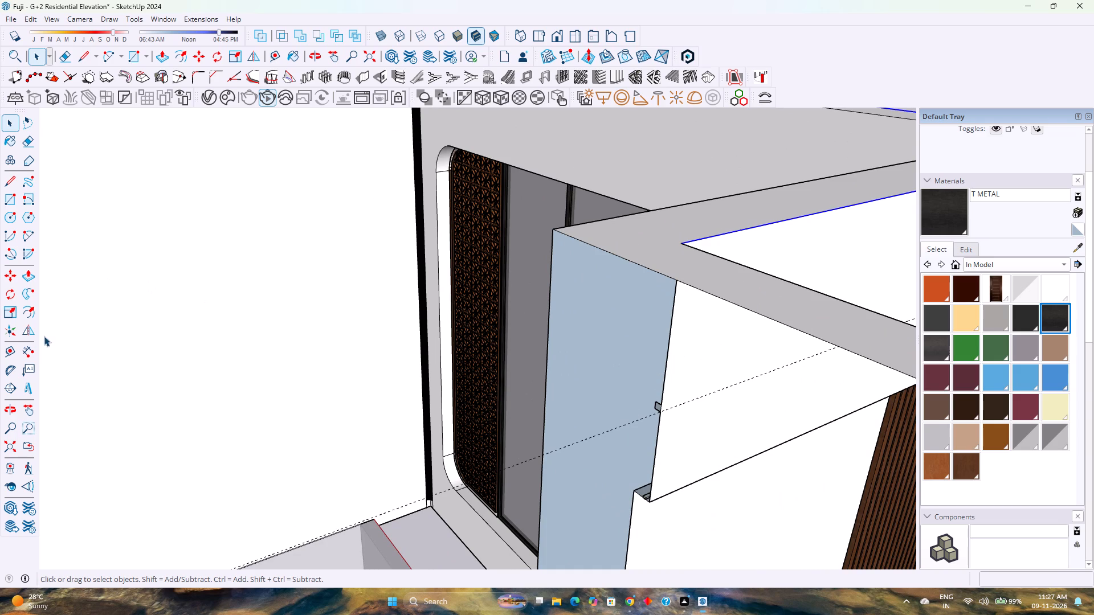
click(30, 297)
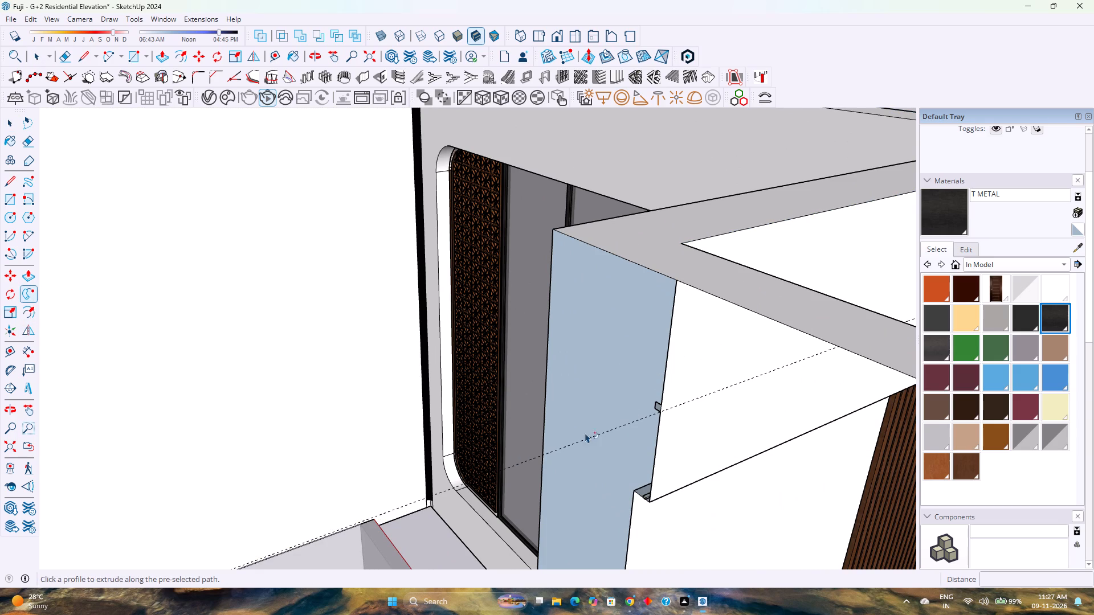
scroll(650, 404, up, 7)
click(664, 407)
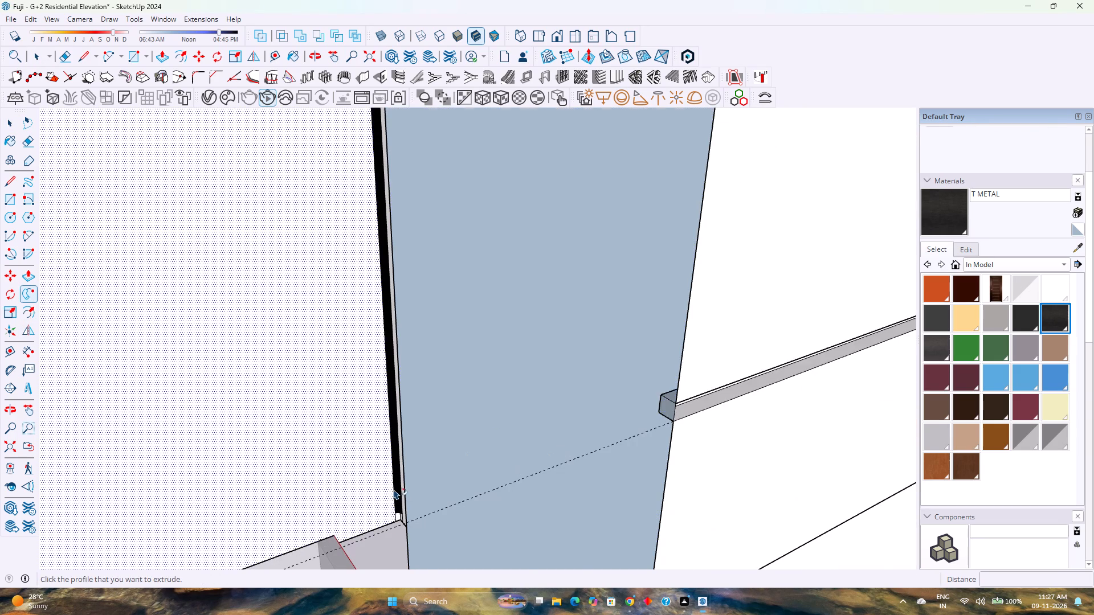
scroll(394, 489, down, 8)
key(space)
Inspect the new upper strip around the block's rounded corners, front and far side, up to where it ends.
scroll(545, 471, up, 4)
middle_drag(496, 460, 360, 435)
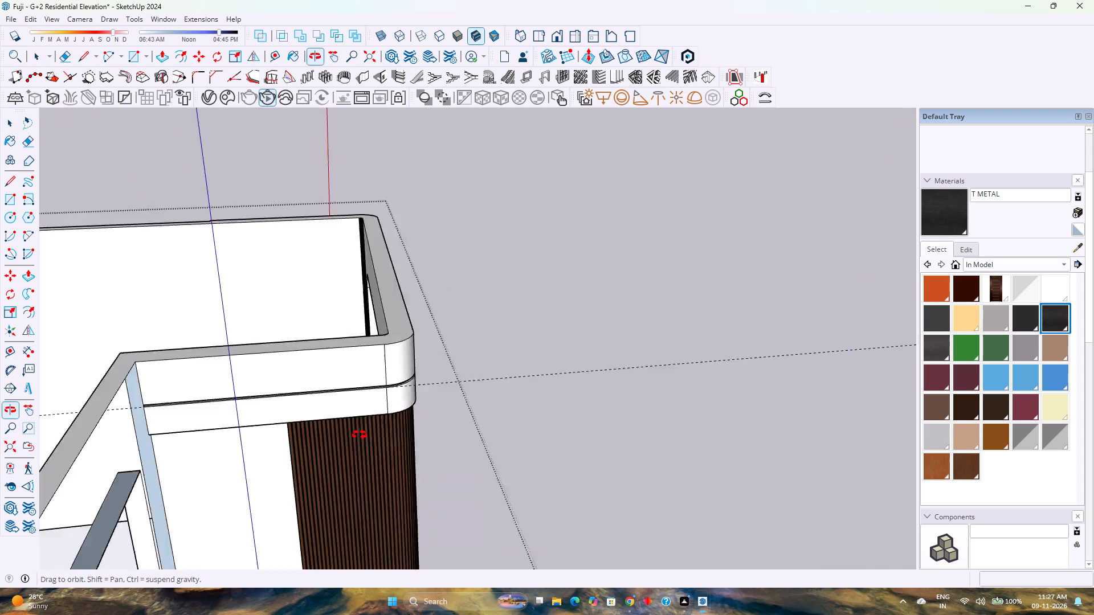
middle_drag(360, 435, 292, 425)
scroll(321, 393, up, 6)
scroll(334, 387, down, 3)
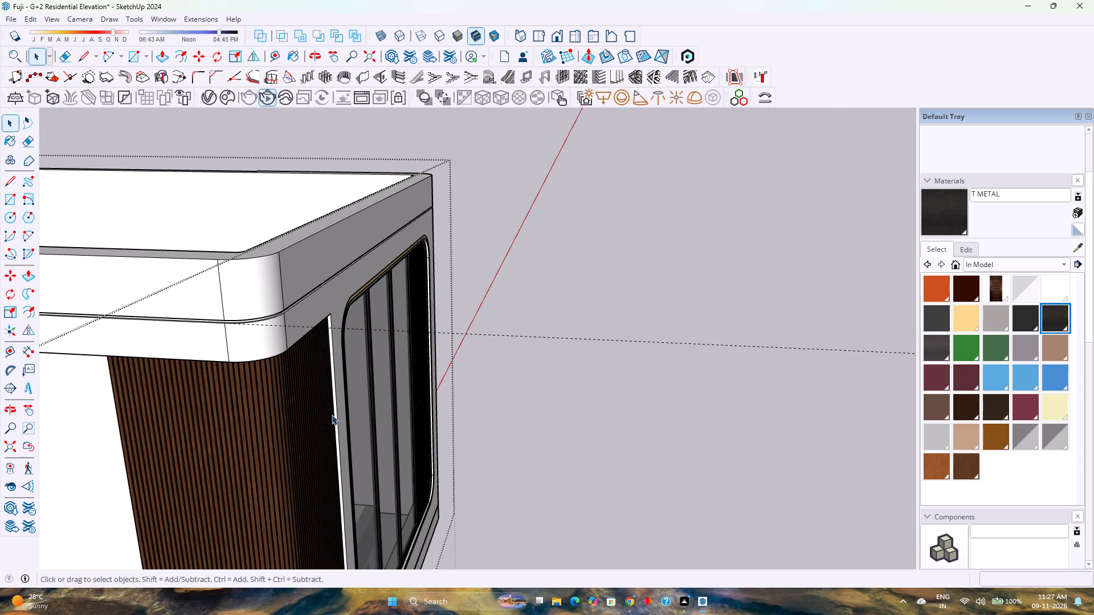
scroll(411, 382, down, 6)
shift+middle_drag(566, 386, 496, 399)
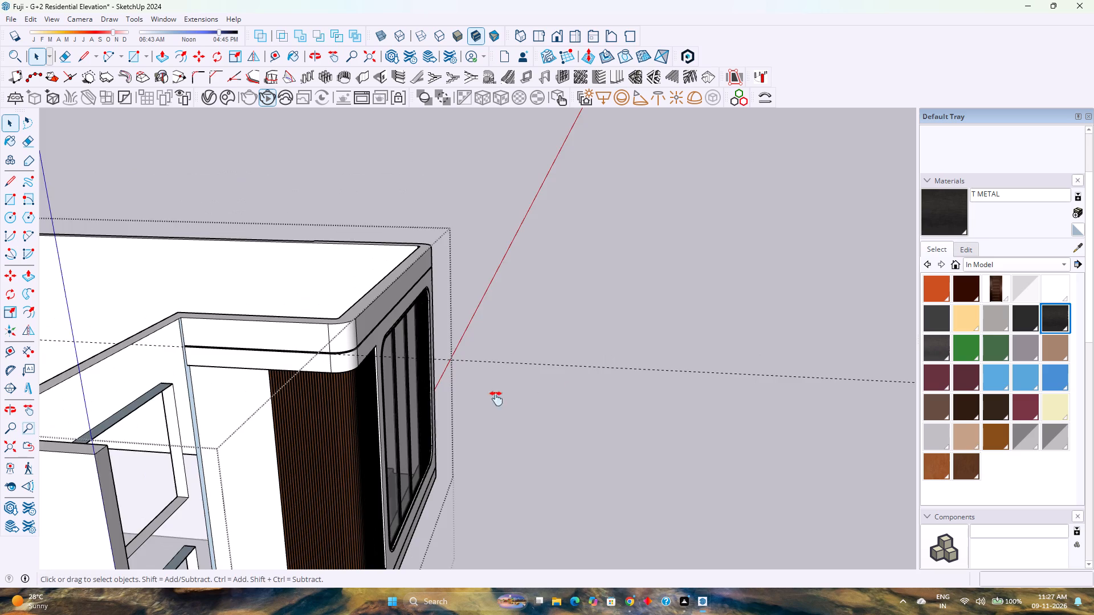
shift+middle_drag(496, 399, 435, 410)
middle_drag(436, 411, 145, 413)
shift+middle_drag(382, 390, 551, 430)
middle_drag(614, 427, 344, 391)
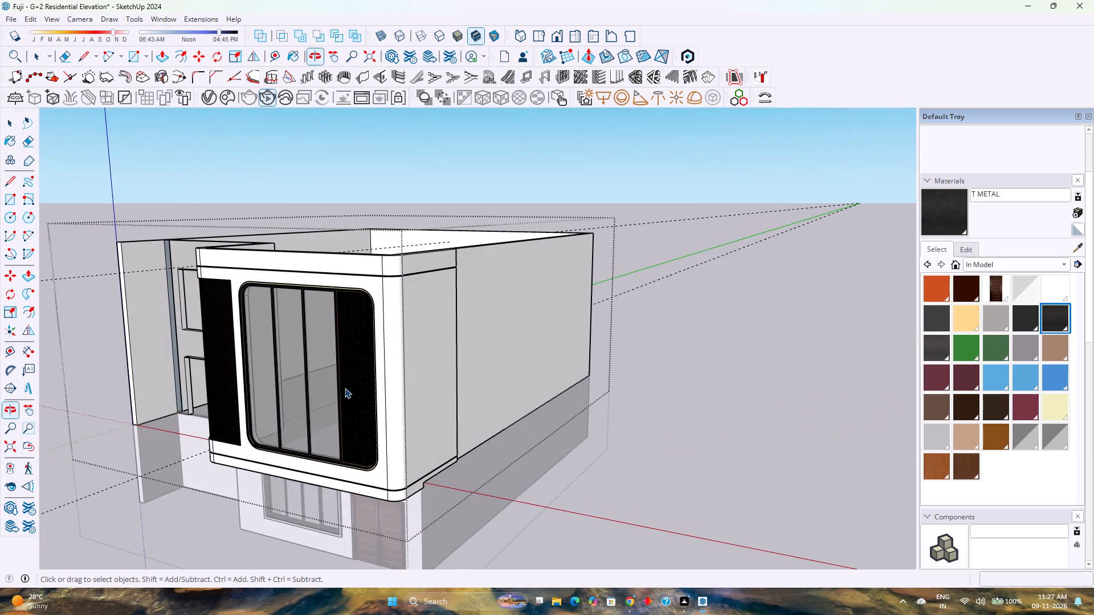
scroll(346, 387, down, 3)
scroll(421, 297, up, 16)
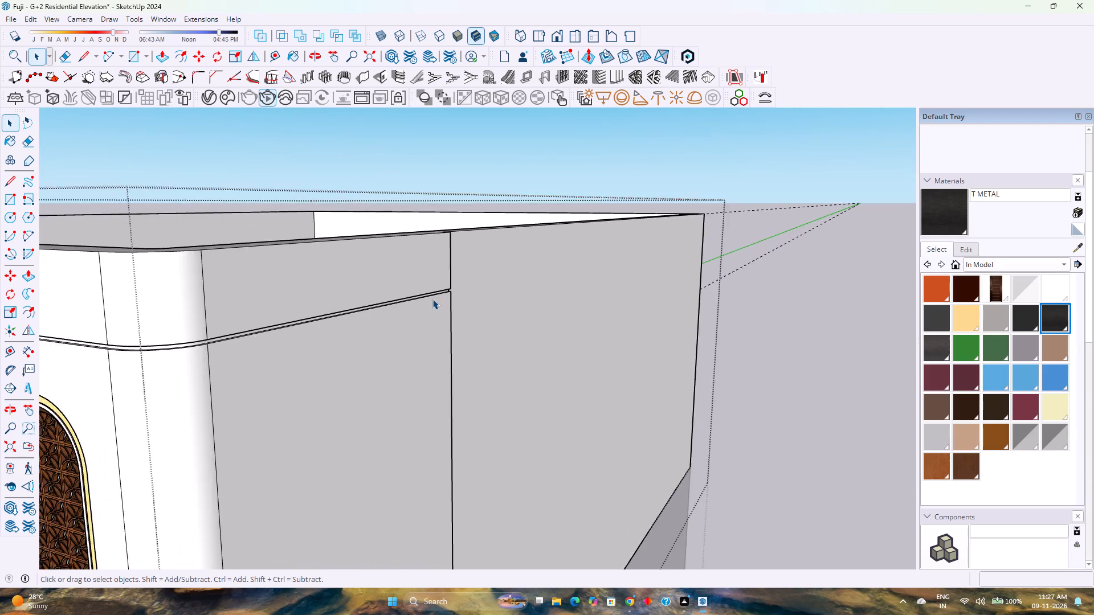
scroll(432, 299, up, 2)
scroll(432, 299, down, 1)
scroll(432, 299, up, 5)
scroll(436, 297, down, 2)
scroll(436, 297, up, 1)
scroll(439, 297, down, 12)
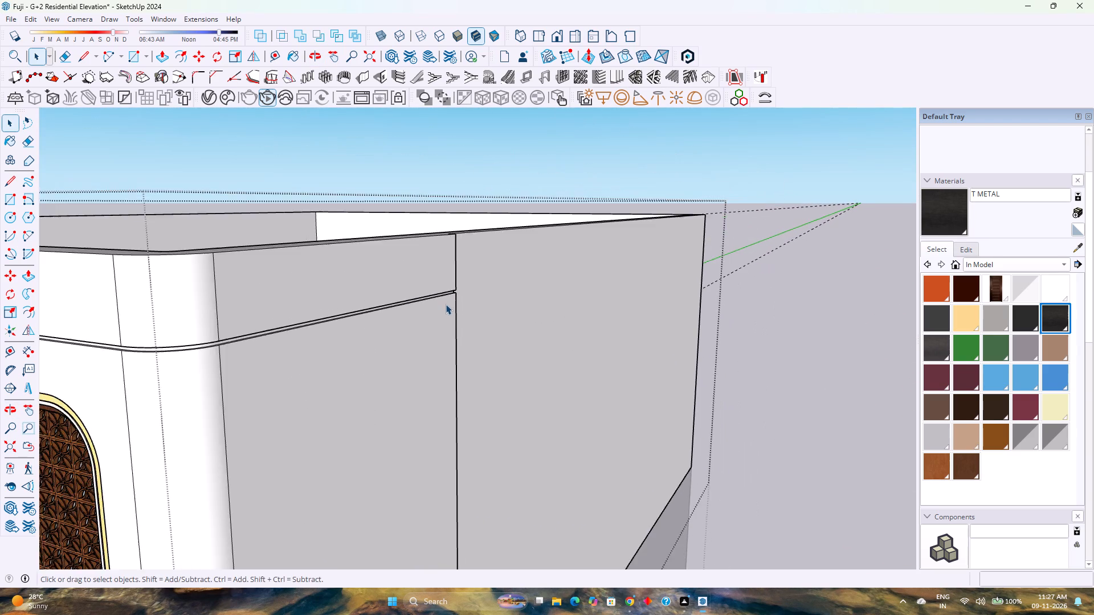
Delete the small leftover end profile of the lower strip where it meets the recessed wall on the projecting block's inner side.
scroll(446, 304, down, 6)
scroll(347, 341, down, 4)
middle_drag(173, 425, 401, 310)
middle_click(401, 310)
scroll(485, 360, up, 3)
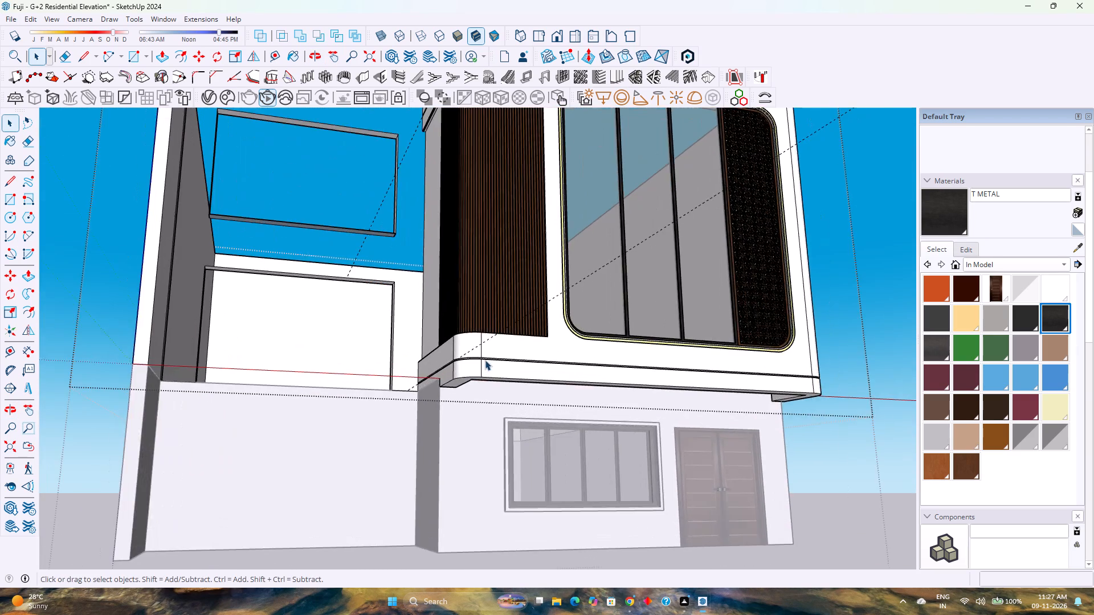
scroll(484, 358, up, 4)
middle_drag(484, 358, 423, 403)
middle_click(423, 403)
scroll(526, 330, up, 3)
scroll(476, 331, up, 7)
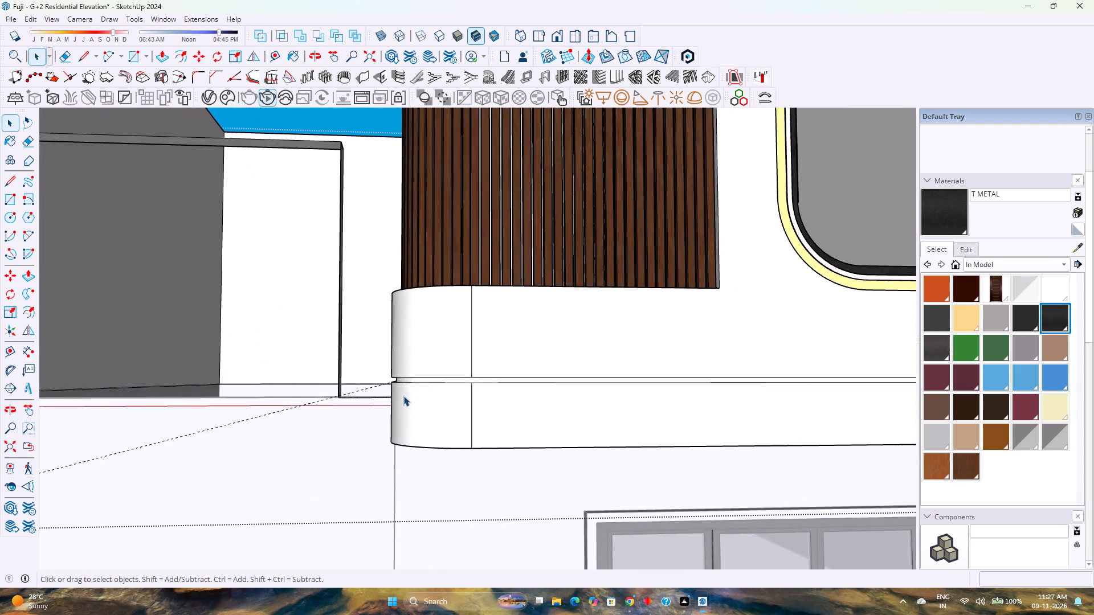
scroll(403, 396, up, 5)
middle_drag(404, 386, 552, 377)
scroll(386, 370, up, 7)
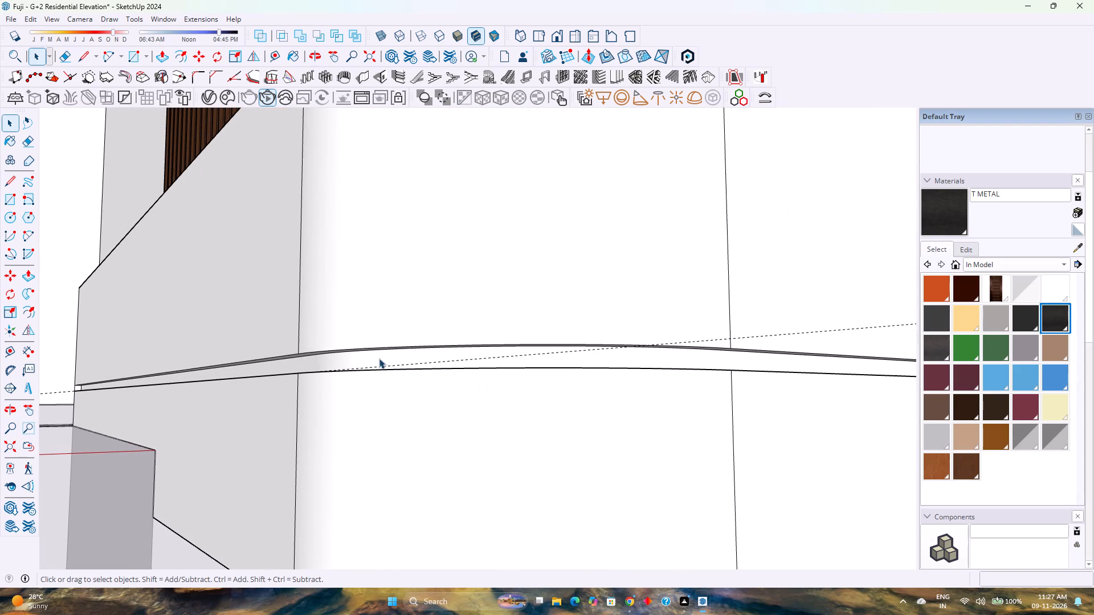
click(379, 358)
scroll(378, 358, down, 18)
scroll(224, 375, up, 5)
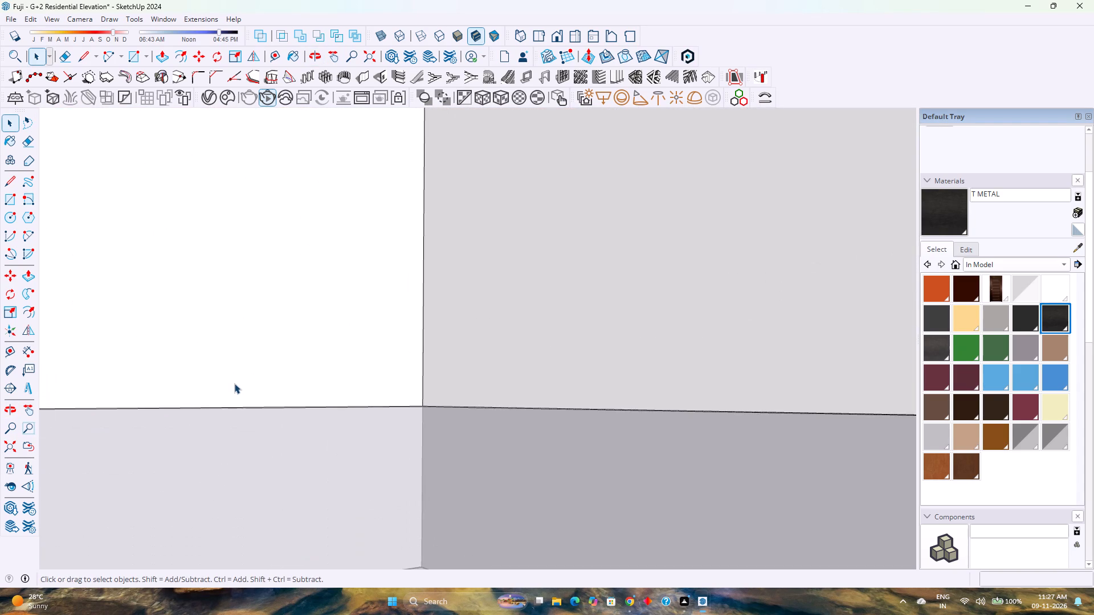
scroll(234, 383, down, 3)
scroll(248, 380, up, 1)
scroll(299, 380, up, 4)
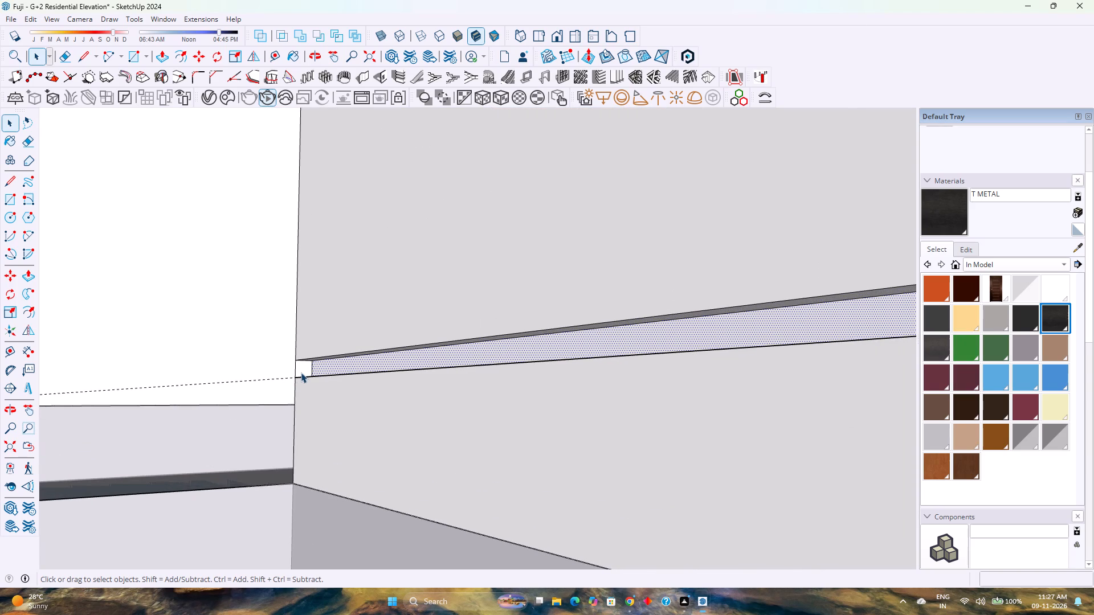
click(296, 367)
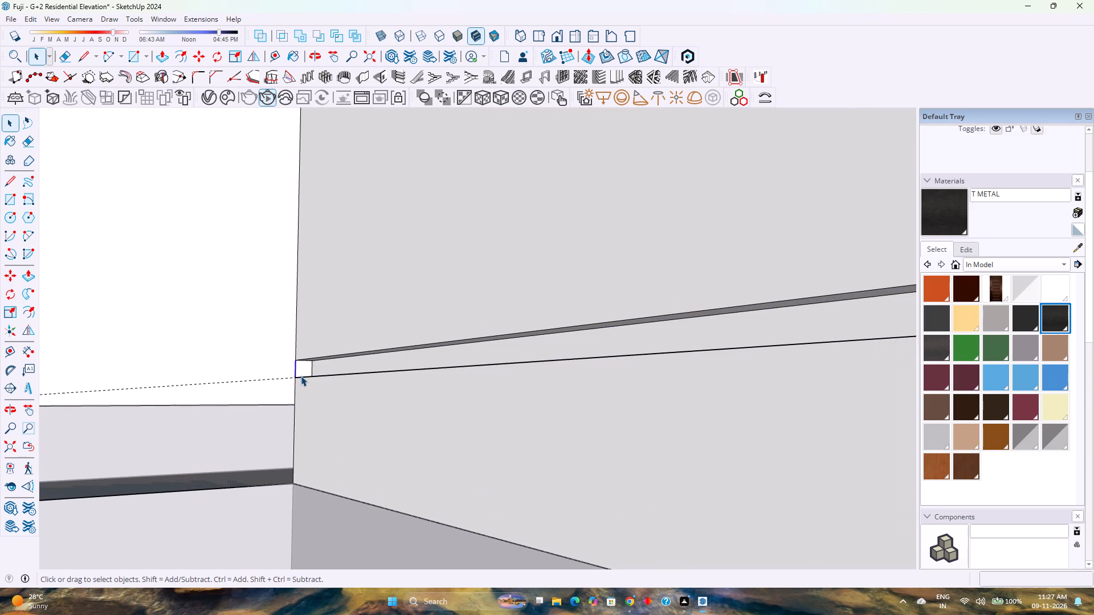
key(Delete)
Unhide all hidden objects in the model.
scroll(301, 376, down, 20)
shift+middle_drag(300, 375, 397, 447)
shift+middle_click(397, 447)
scroll(399, 440, down, 12)
middle_drag(391, 419, 256, 465)
scroll(242, 458, down, 1)
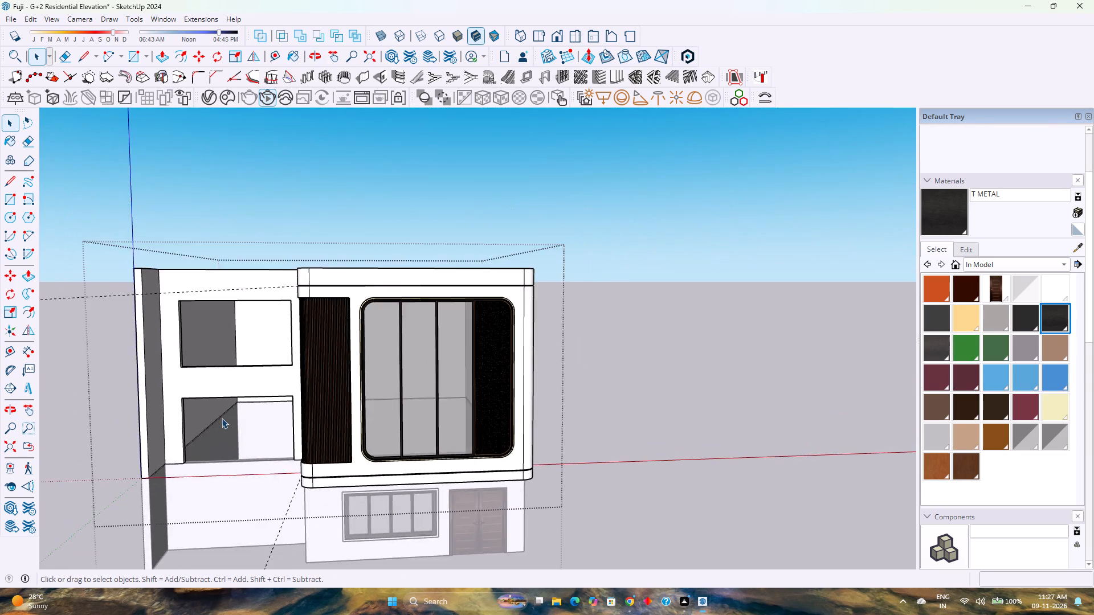
scroll(222, 418, up, 8)
middle_drag(244, 450, 249, 466)
scroll(248, 458, down, 5)
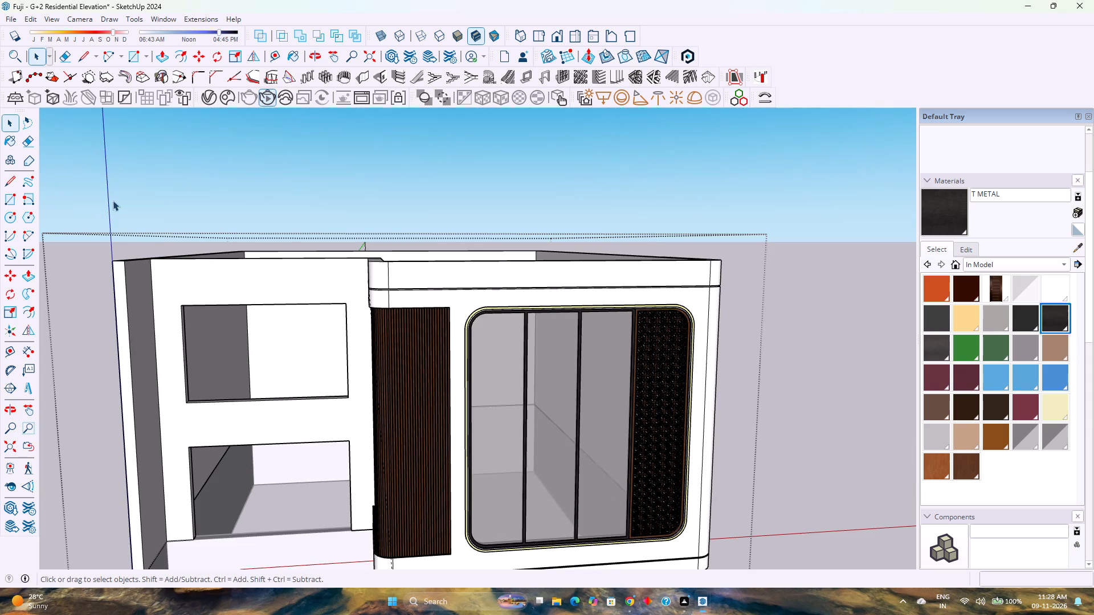
click(32, 18)
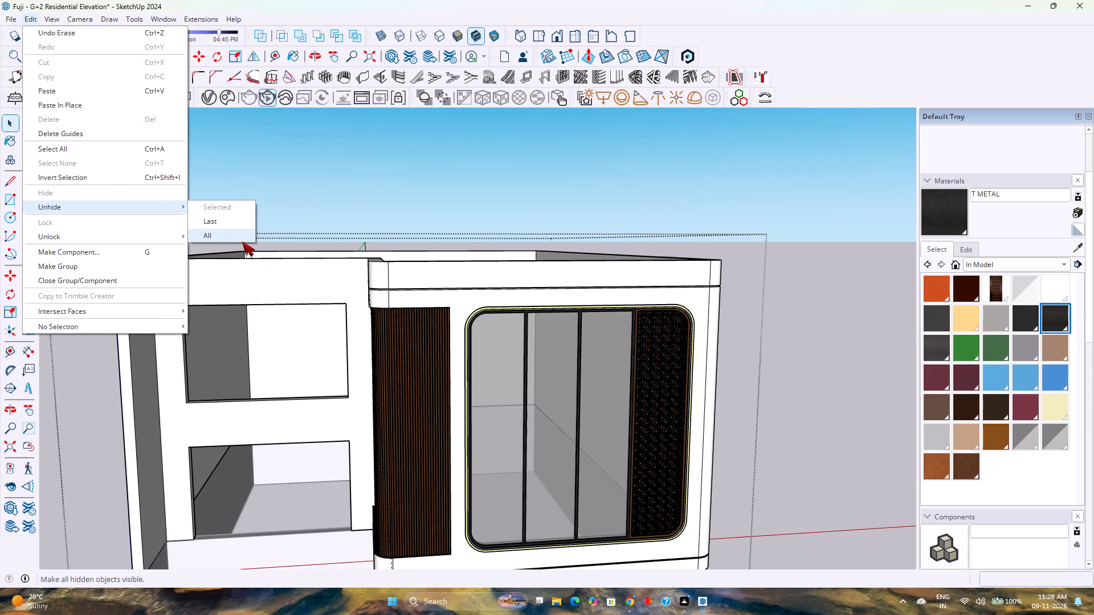
click(242, 241)
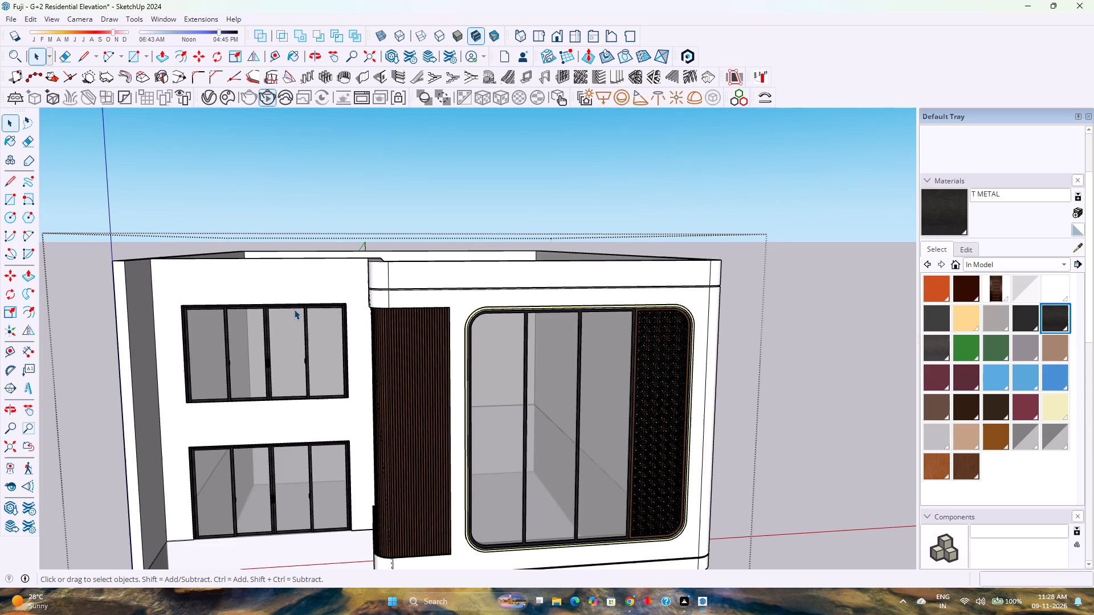
Copy the lower band's strip face 20' along the green axis, clear of the projecting block's front.
scroll(282, 425, up, 3)
middle_drag(282, 425, 369, 407)
scroll(524, 495, up, 2)
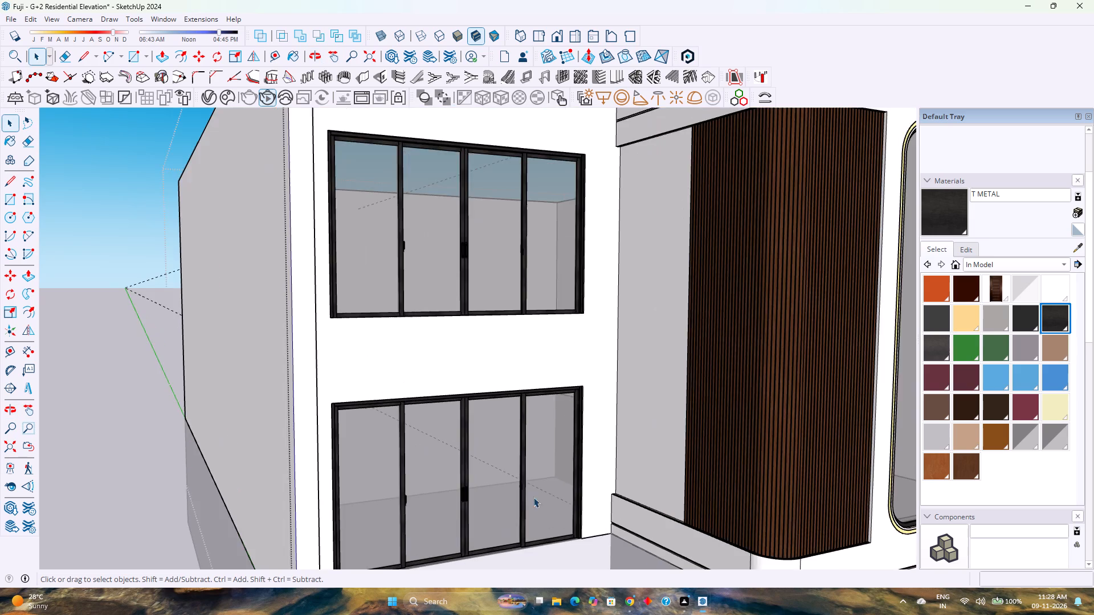
shift+scroll(592, 514, up, 1)
shift+middle_drag(592, 514, 472, 378)
scroll(718, 415, up, 13)
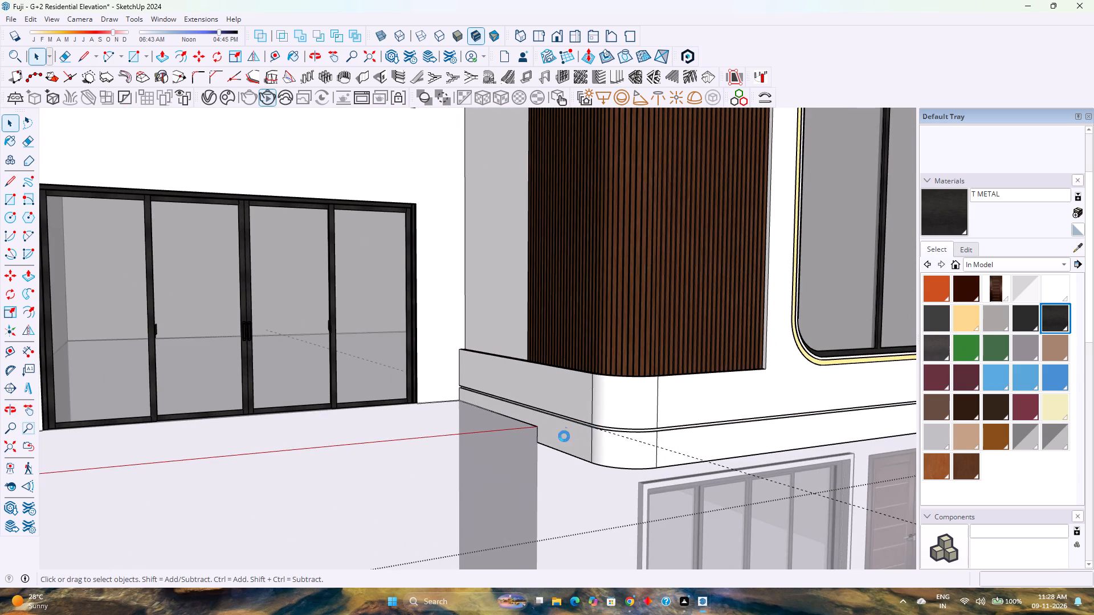
scroll(642, 423, up, 2)
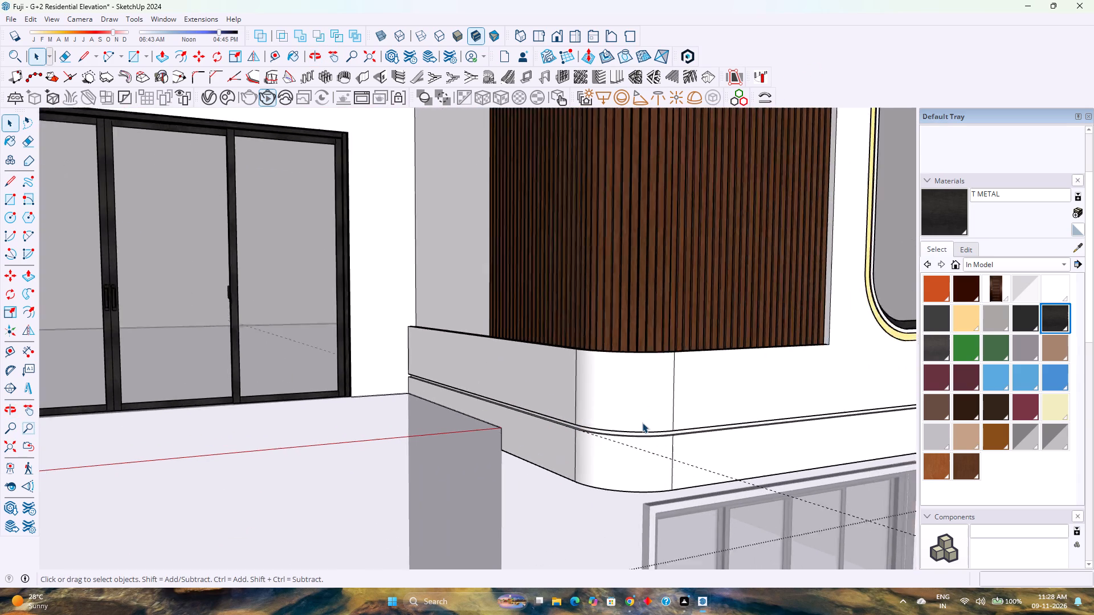
scroll(642, 423, up, 10)
scroll(577, 432, up, 4)
click(577, 426)
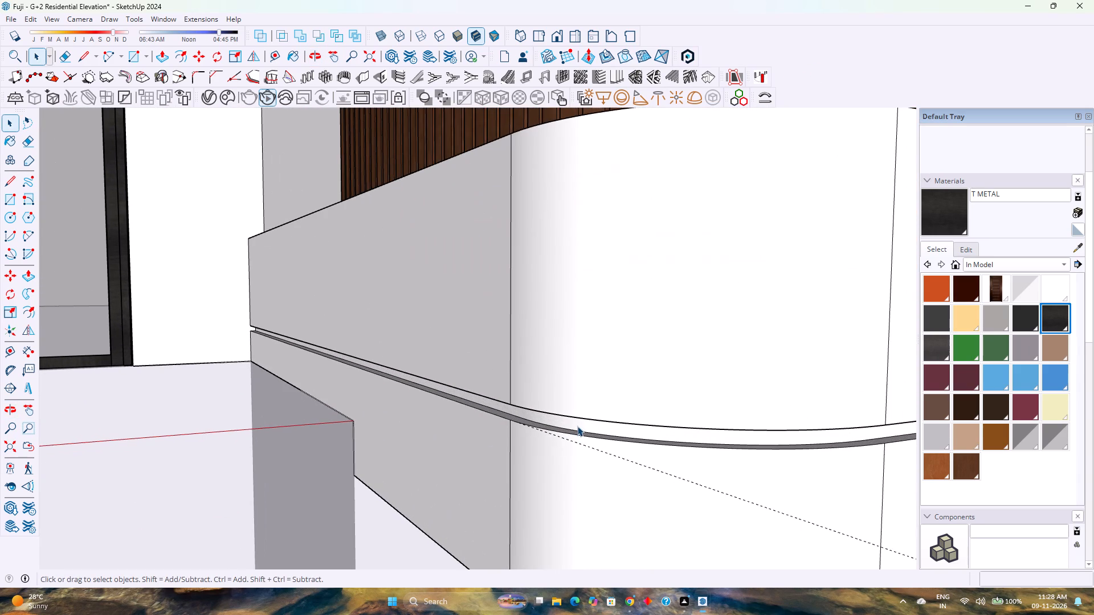
middle_drag(298, 404, 405, 417)
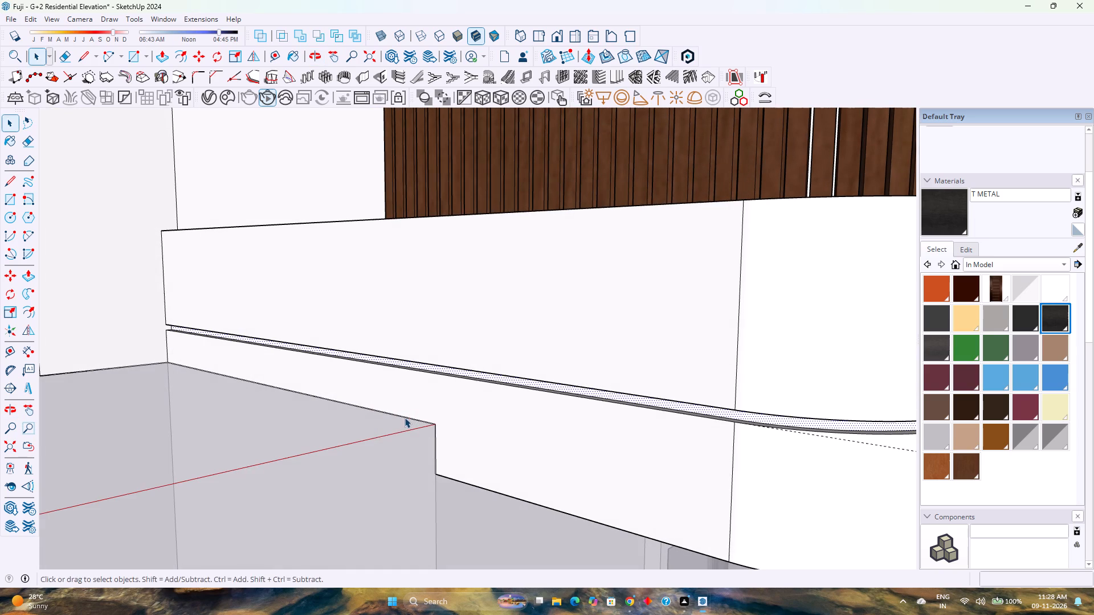
key(m)
click(161, 231)
scroll(283, 337, down, 2)
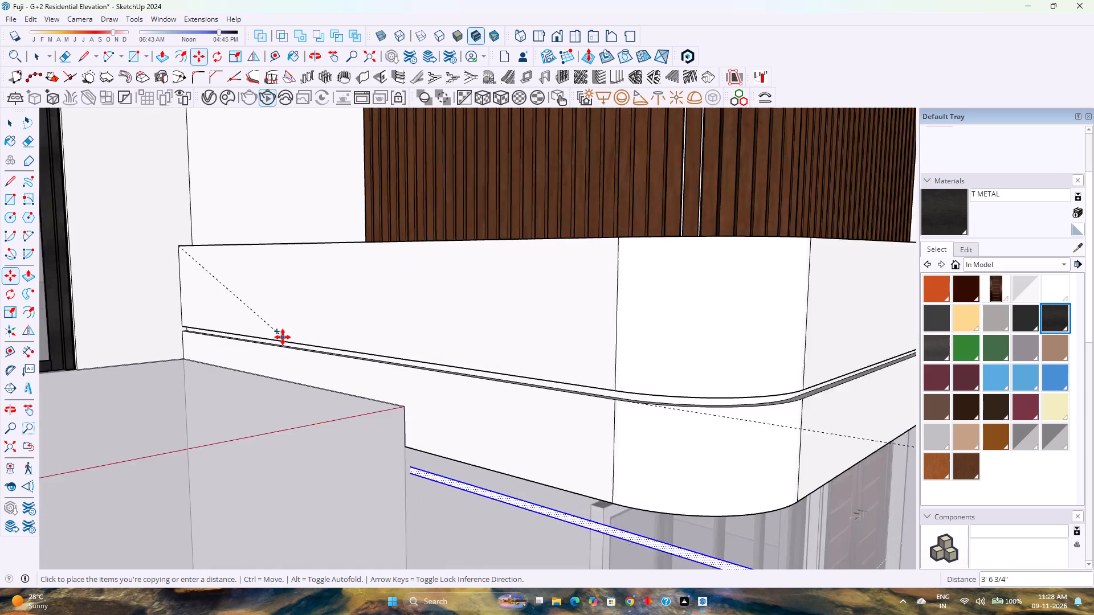
scroll(283, 337, down, 18)
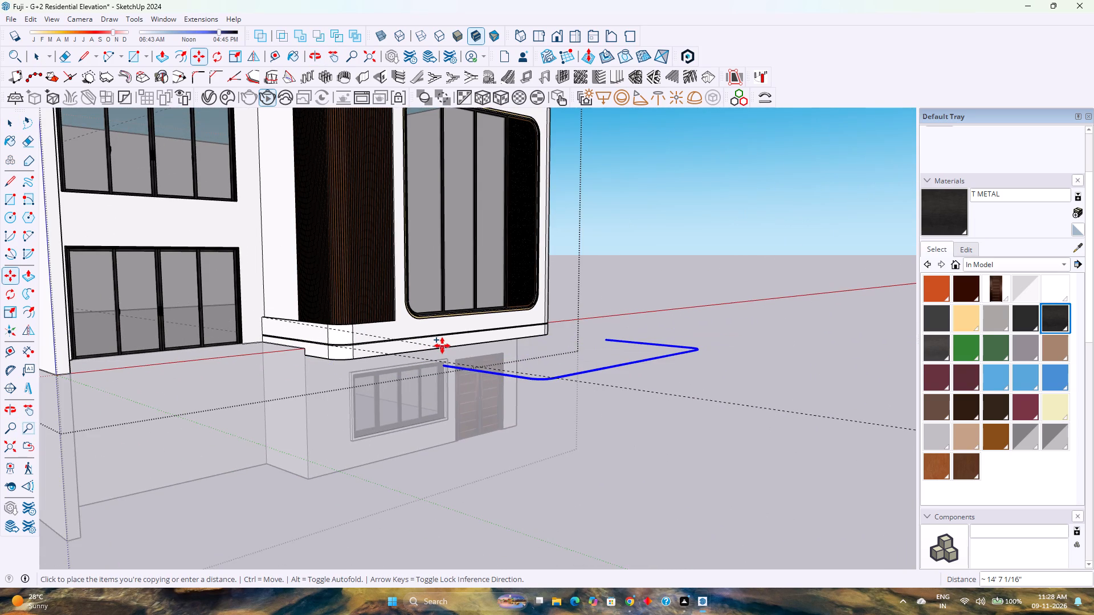
key(Left)
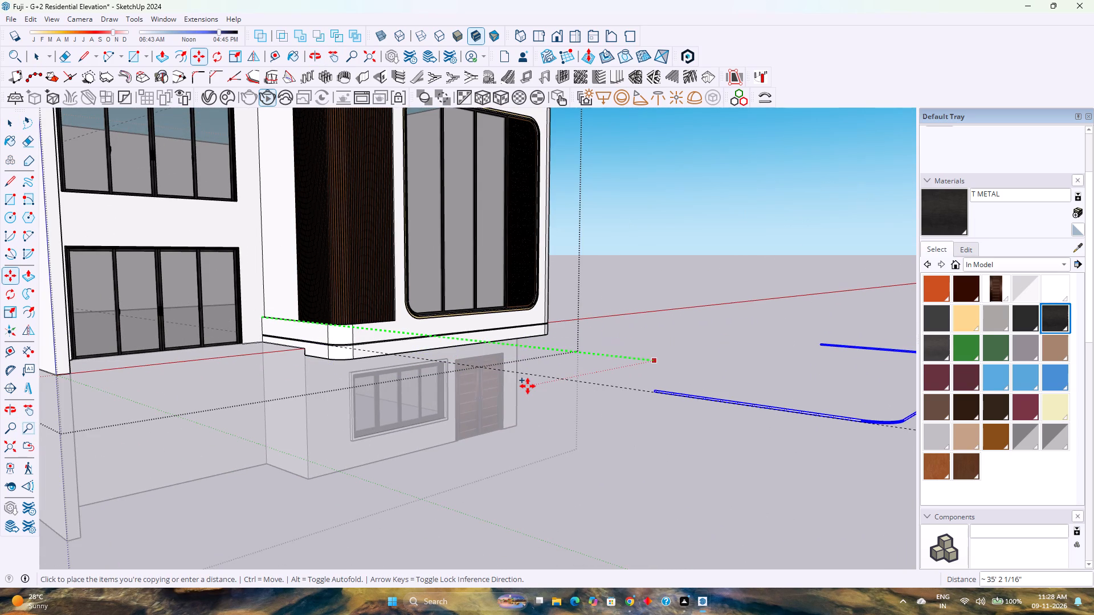
text(20')
key(Return)
Make the copied strip face a group and open that group for editing.
scroll(523, 383, up, 3)
middle_drag(524, 383, 567, 417)
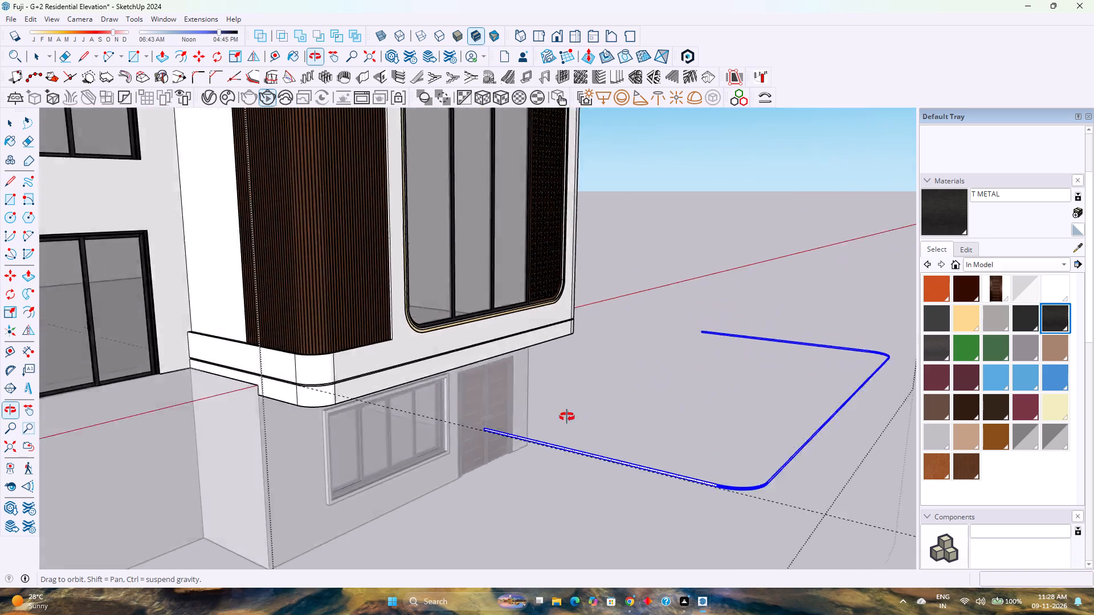
middle_drag(567, 417, 611, 428)
middle_drag(609, 426, 593, 405)
scroll(628, 466, up, 4)
right_click(651, 455)
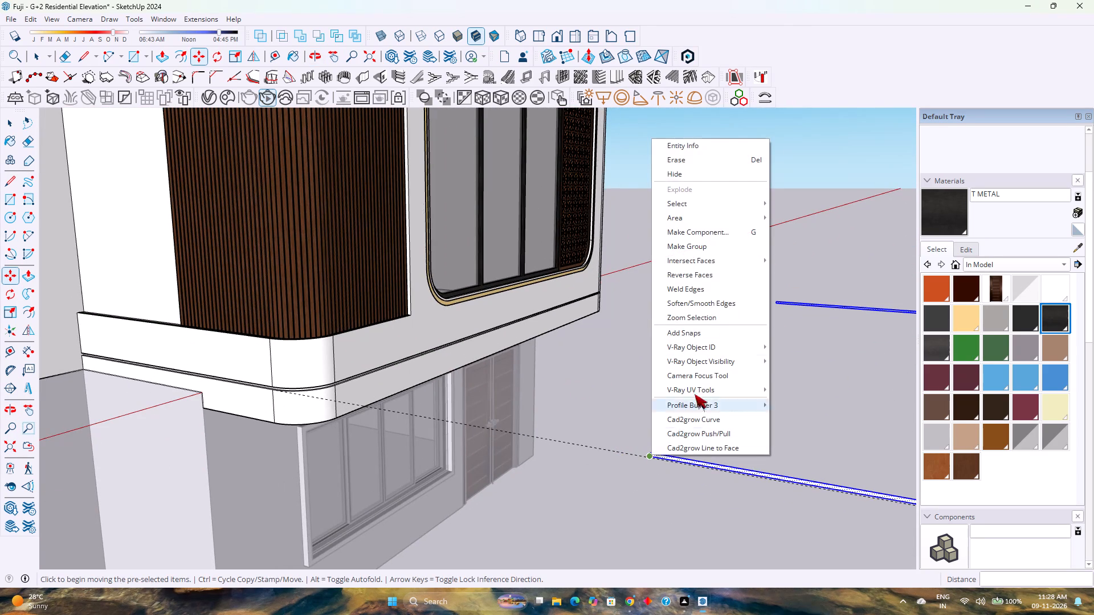
click(688, 251)
scroll(646, 463, up, 4)
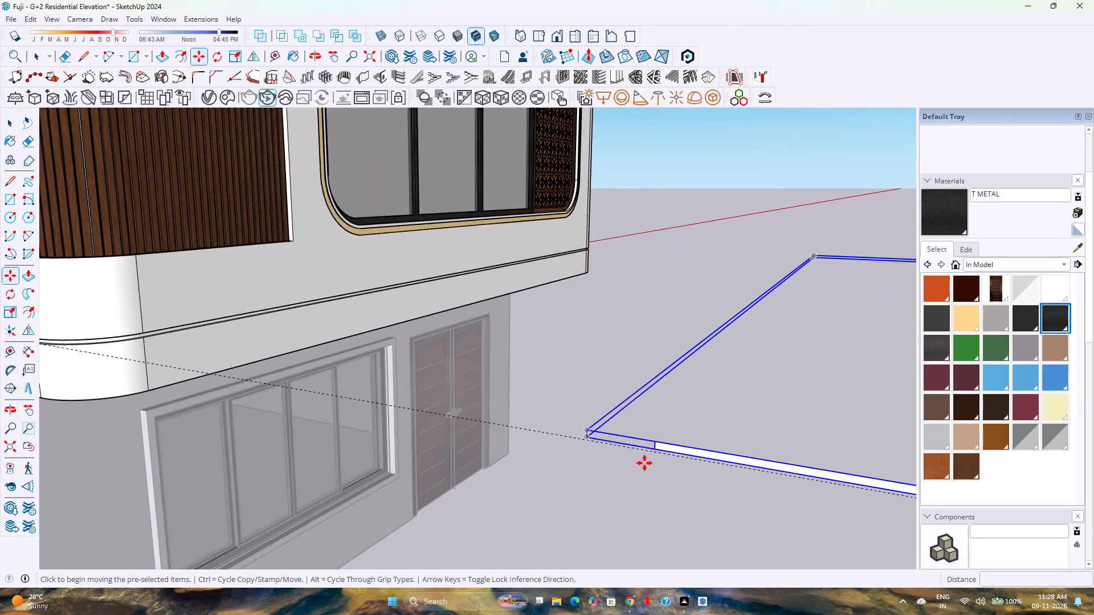
key(space)
double_click(670, 436)
scroll(666, 440, up, 3)
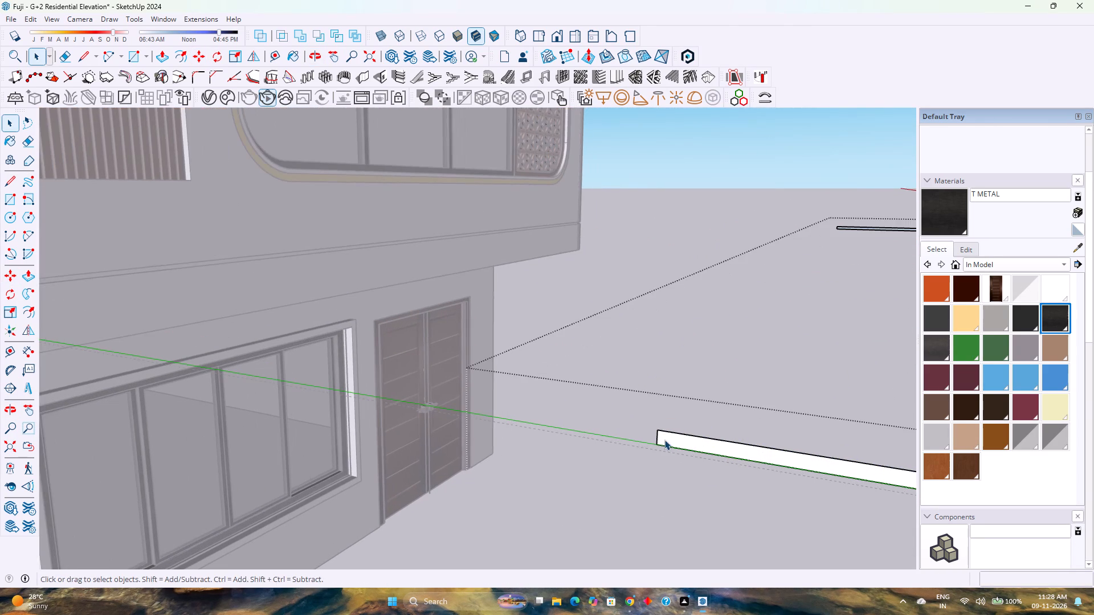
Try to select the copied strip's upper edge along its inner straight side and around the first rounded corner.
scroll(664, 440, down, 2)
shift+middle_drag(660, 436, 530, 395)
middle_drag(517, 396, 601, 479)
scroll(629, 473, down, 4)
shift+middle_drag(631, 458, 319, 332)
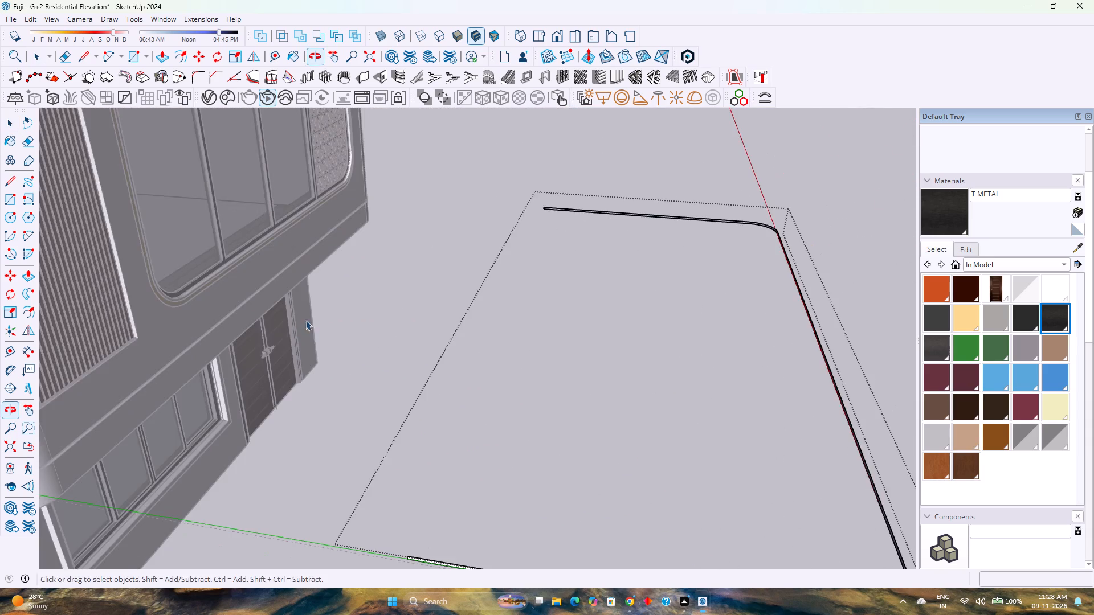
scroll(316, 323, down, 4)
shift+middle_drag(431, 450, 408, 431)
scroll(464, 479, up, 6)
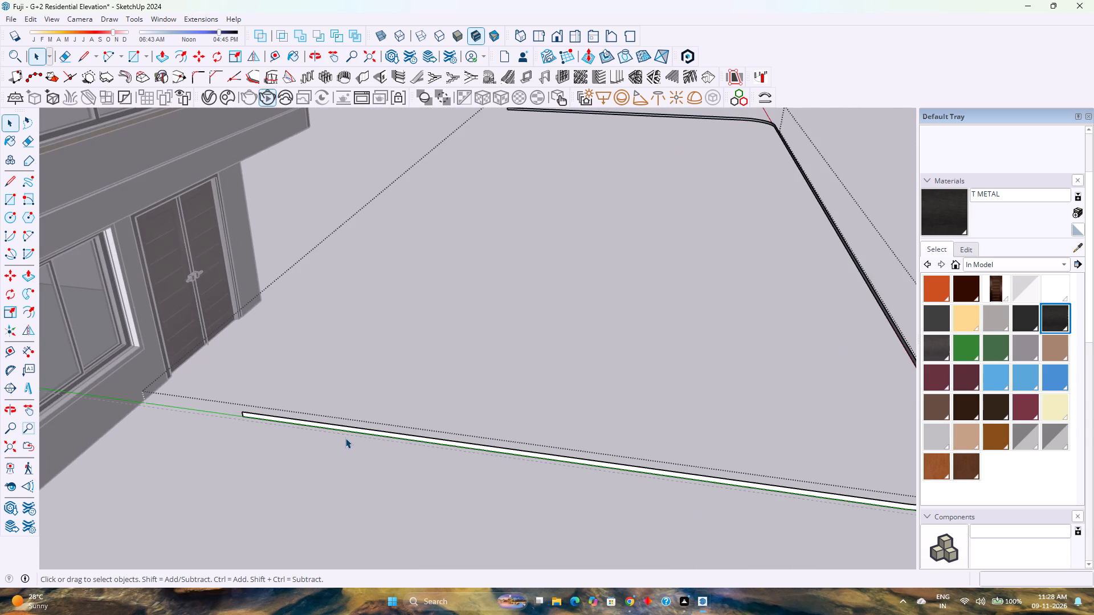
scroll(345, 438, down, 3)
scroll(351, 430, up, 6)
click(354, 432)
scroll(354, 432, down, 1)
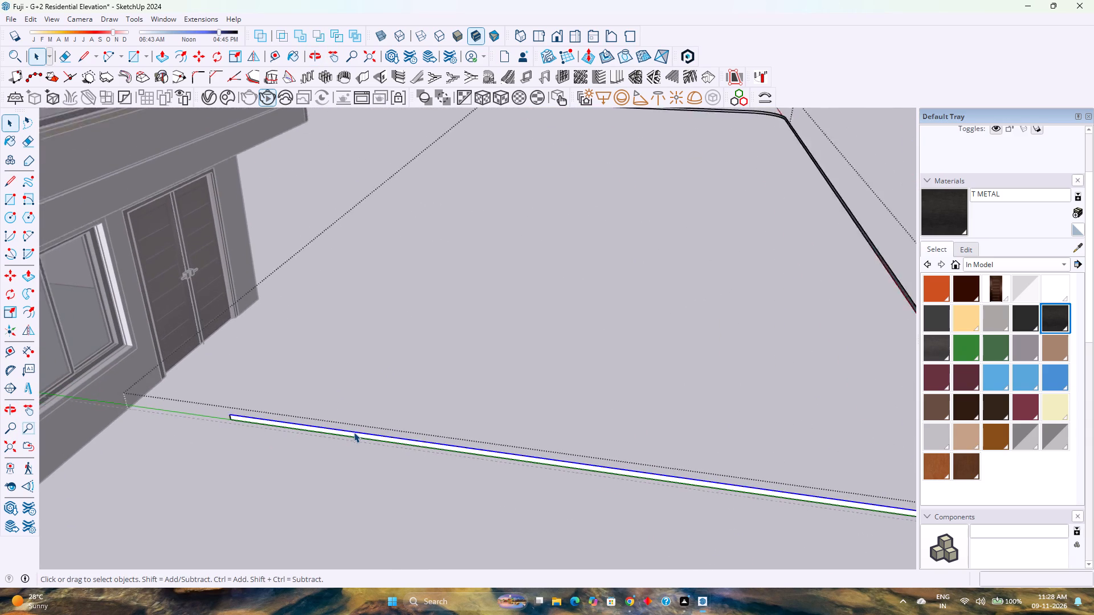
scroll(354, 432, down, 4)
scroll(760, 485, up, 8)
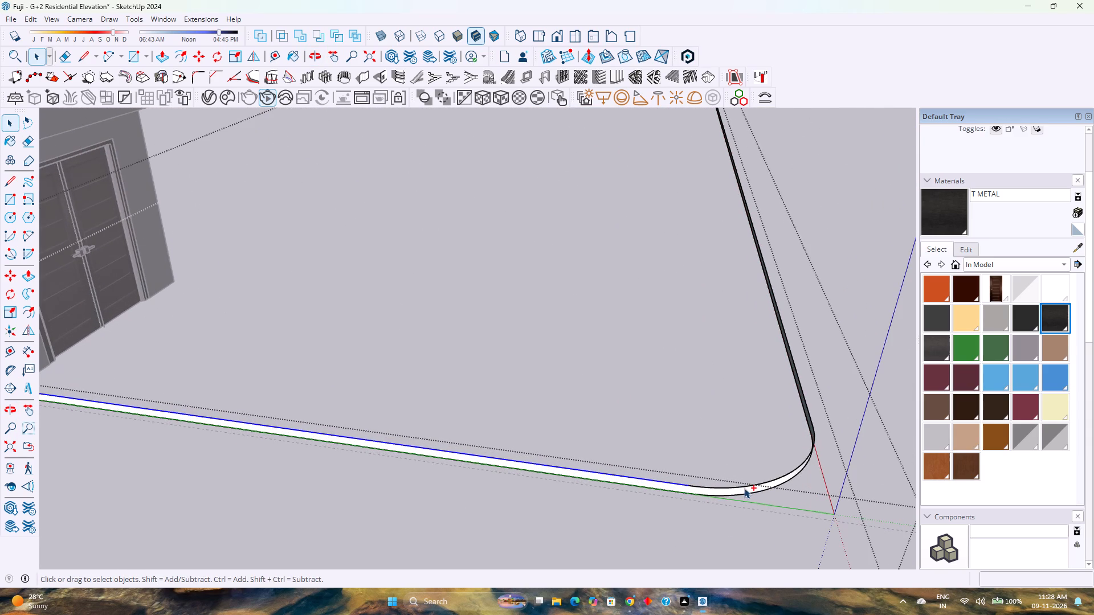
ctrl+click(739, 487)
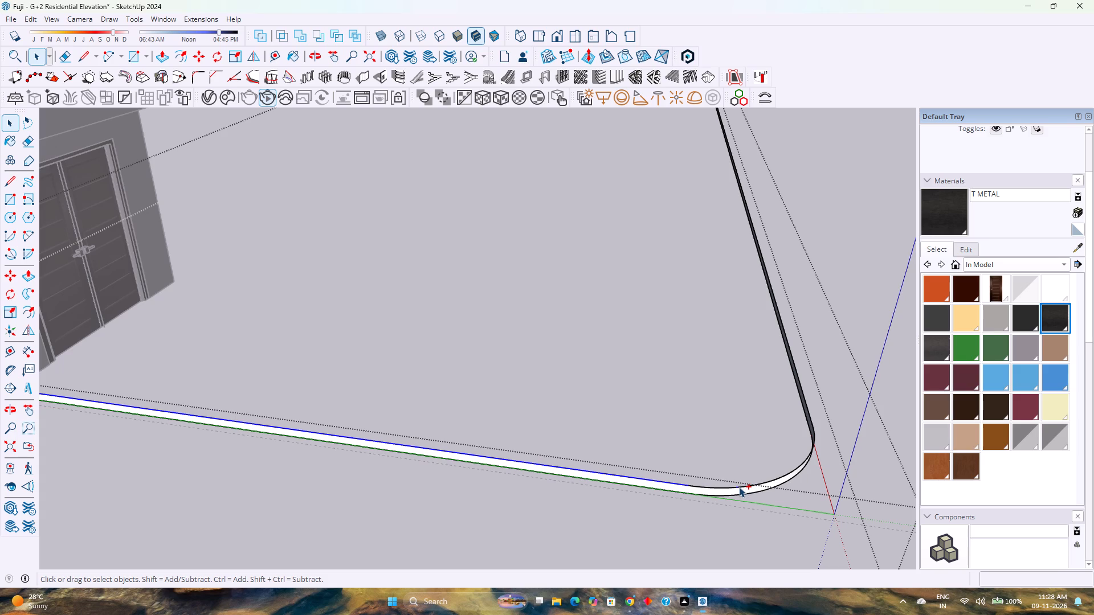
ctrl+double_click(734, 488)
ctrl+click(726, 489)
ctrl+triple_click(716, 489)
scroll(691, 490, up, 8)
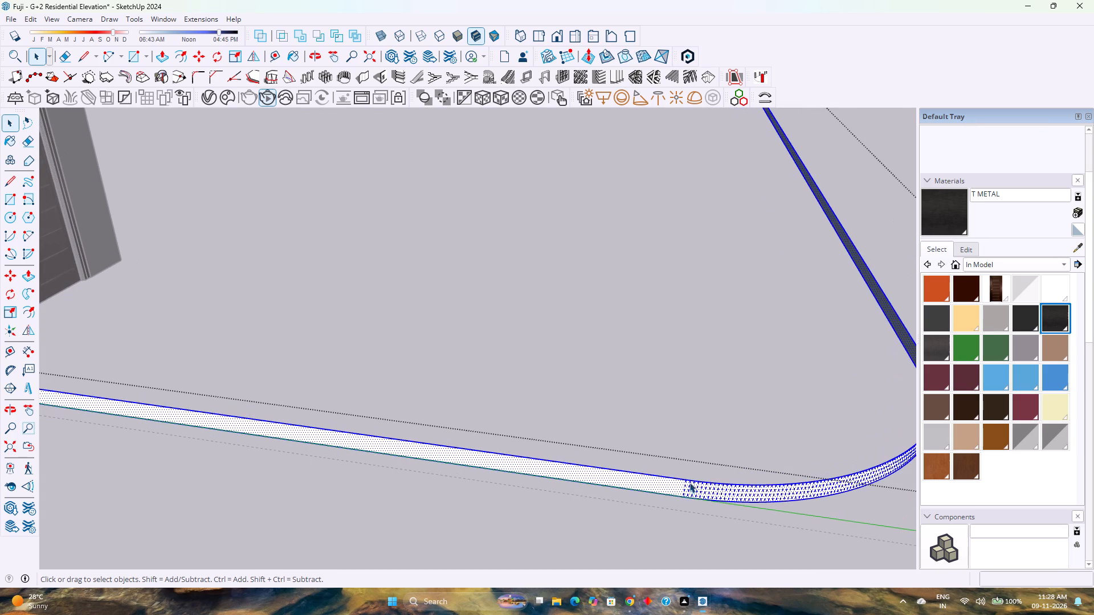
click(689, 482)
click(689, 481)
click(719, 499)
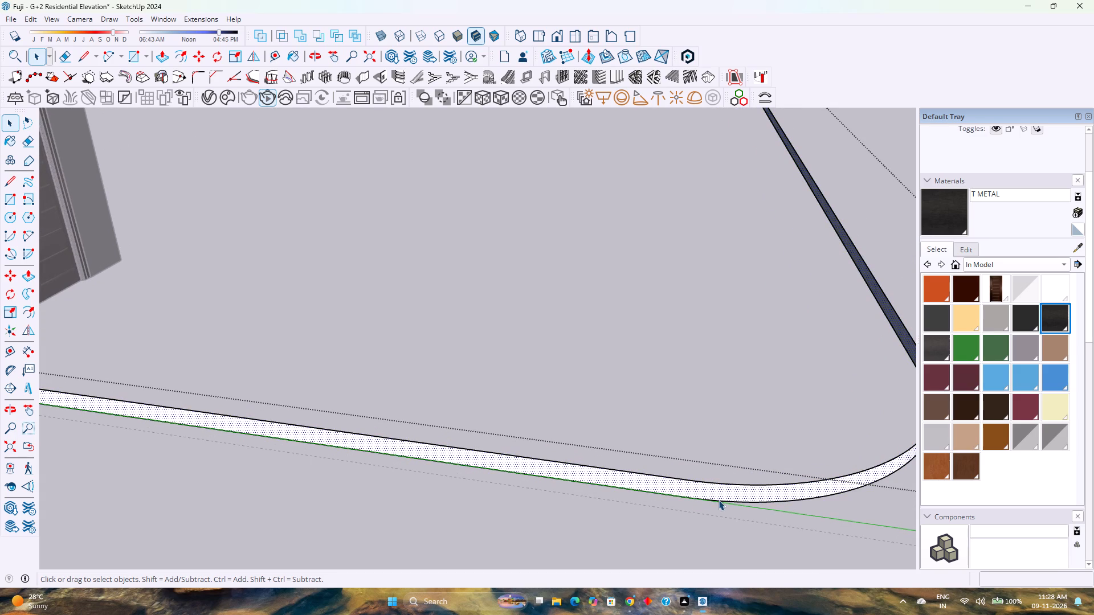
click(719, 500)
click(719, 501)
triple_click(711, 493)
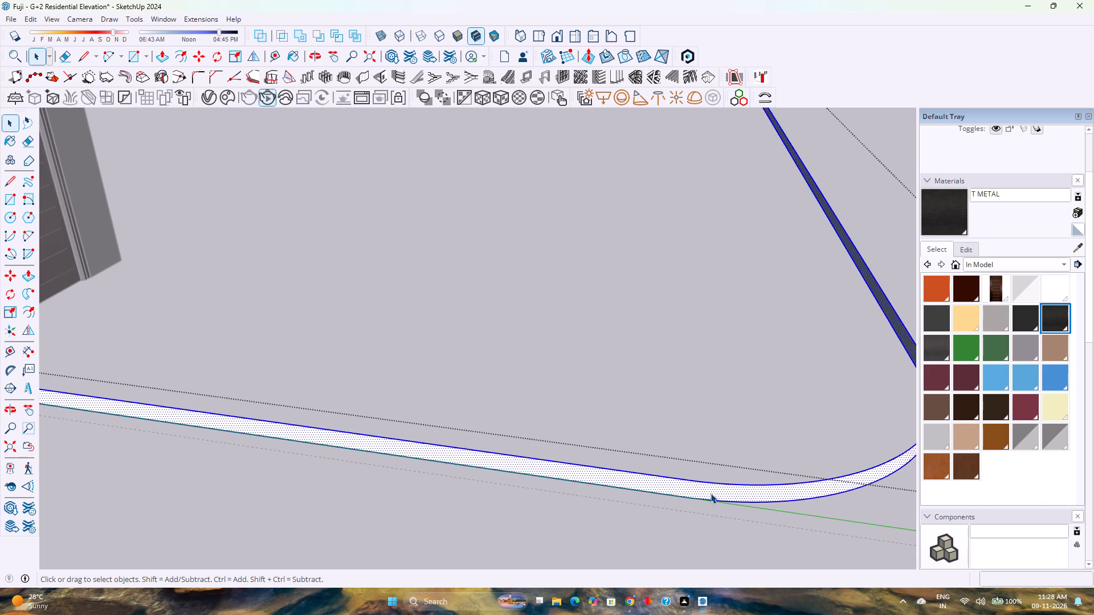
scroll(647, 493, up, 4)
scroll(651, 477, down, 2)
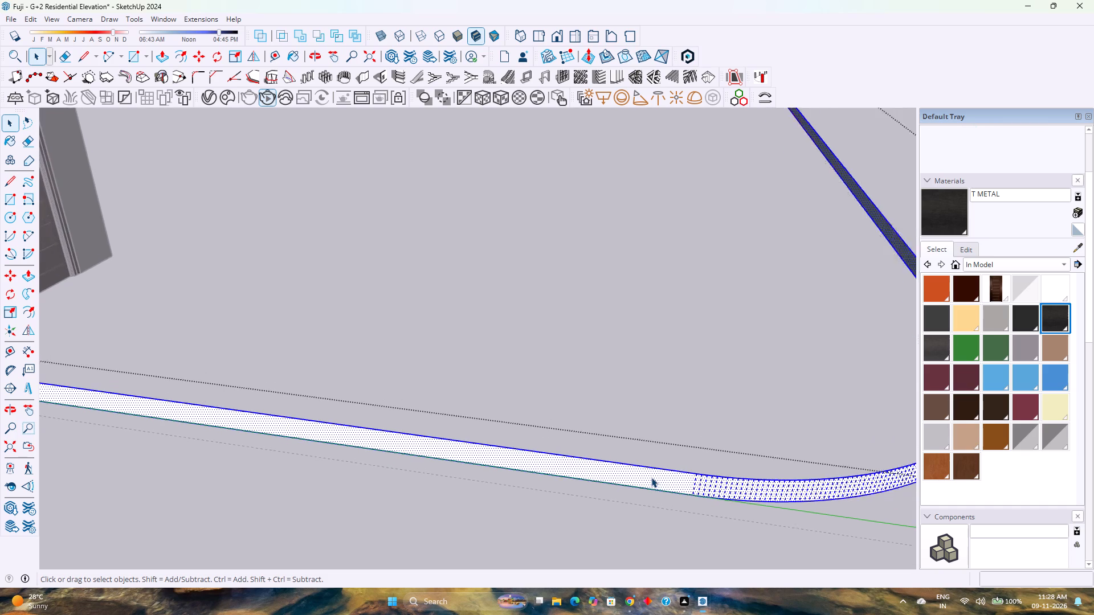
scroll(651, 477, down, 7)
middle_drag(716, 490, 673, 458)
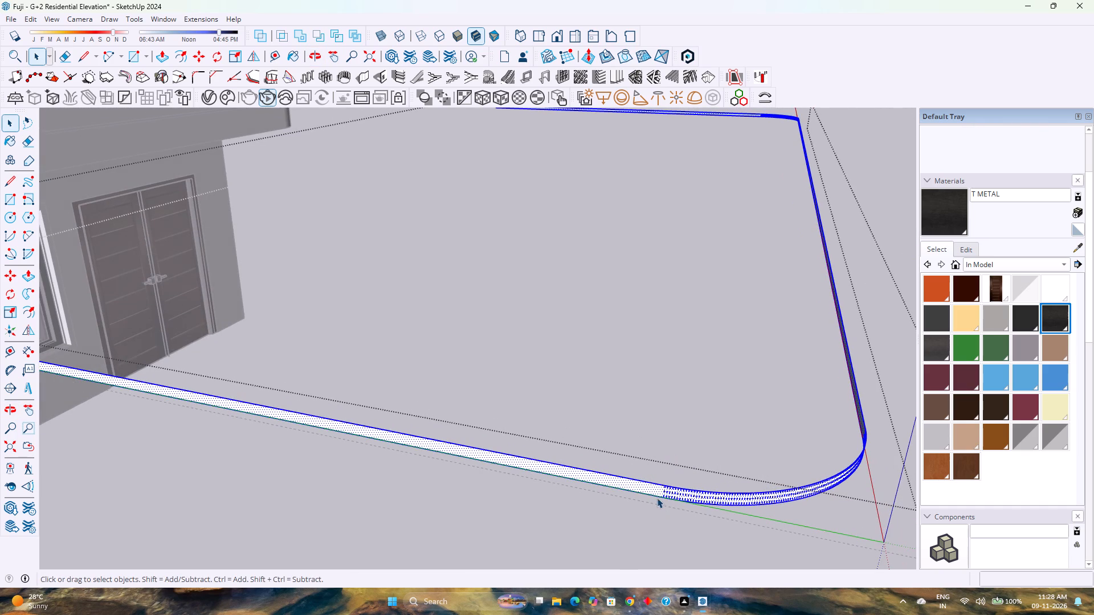
Delete a short piece of the copied strip's face in the middle of the first rounded corner.
click(657, 497)
scroll(663, 499, down, 5)
middle_drag(672, 503, 472, 459)
scroll(472, 458, down, 4)
shift+middle_drag(453, 441, 710, 524)
scroll(498, 446, up, 7)
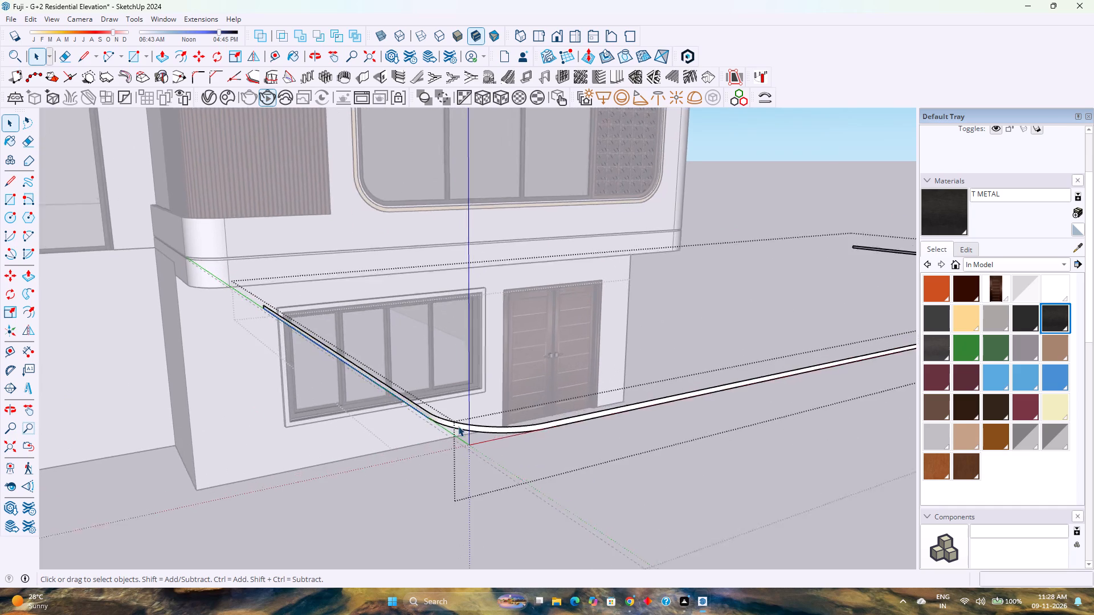
scroll(458, 426, up, 4)
scroll(496, 441, down, 3)
click(494, 444)
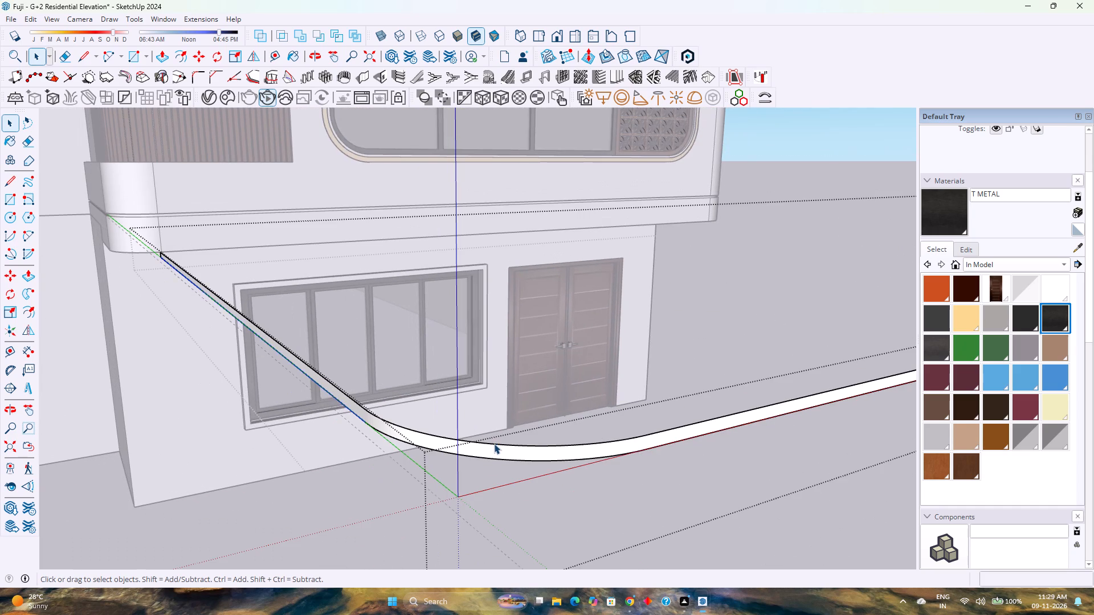
key(Delete)
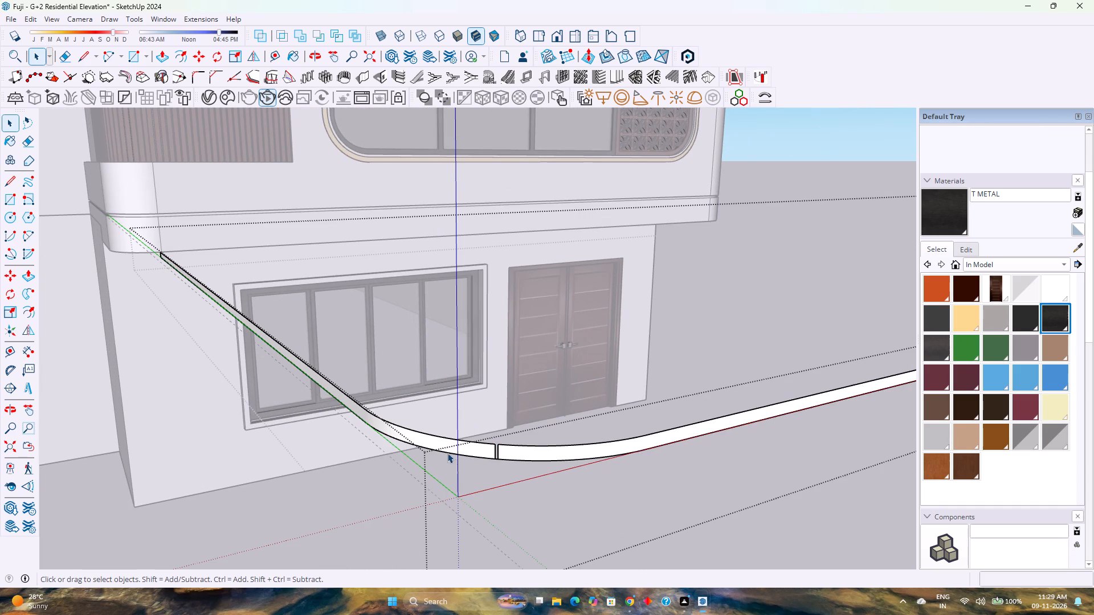
Erase the strip's upper edge segments and end line from that gap back to the inner straight side, keeping the lower edge.
key(e)
drag(432, 433, 440, 438)
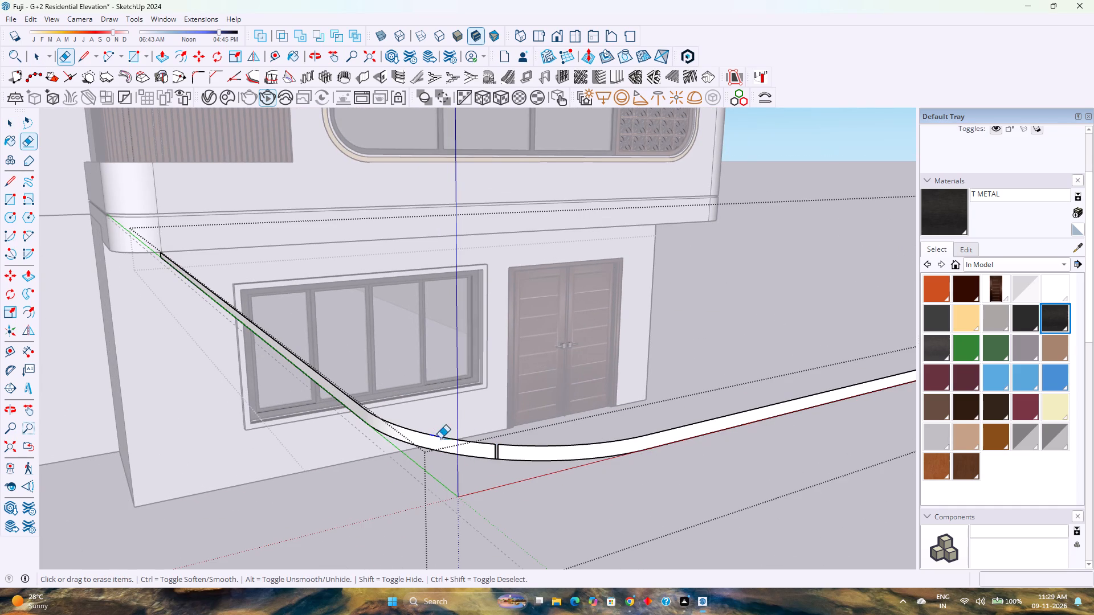
drag(440, 438, 437, 437)
drag(437, 437, 377, 418)
scroll(384, 416, up, 2)
scroll(375, 424, down, 3)
drag(373, 425, 364, 425)
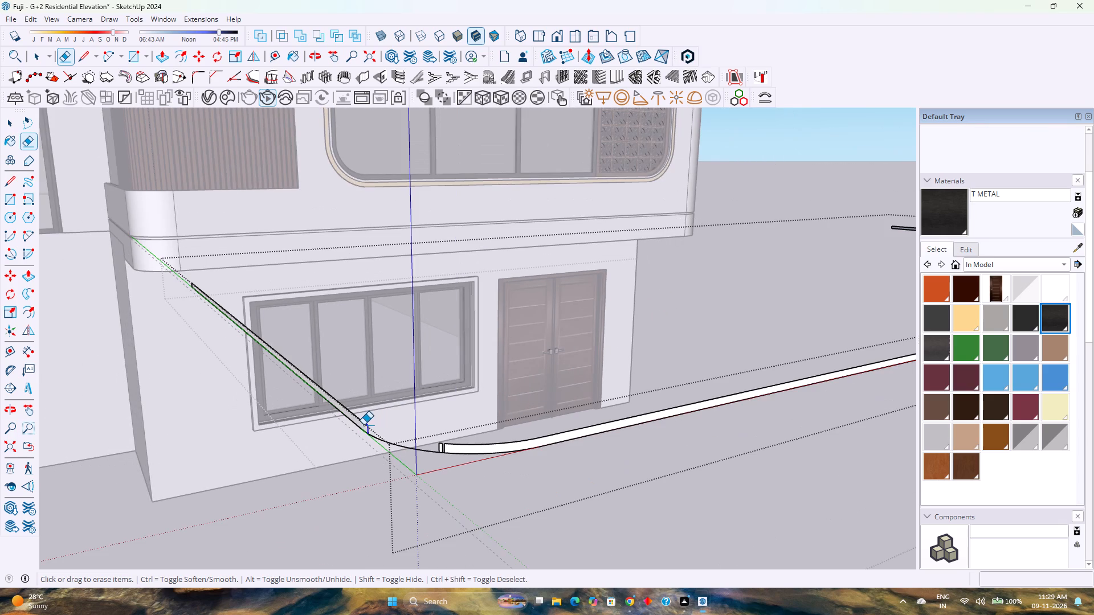
click(365, 423)
click(365, 423)
scroll(364, 423, up, 4)
scroll(360, 424, down, 3)
drag(353, 424, 345, 427)
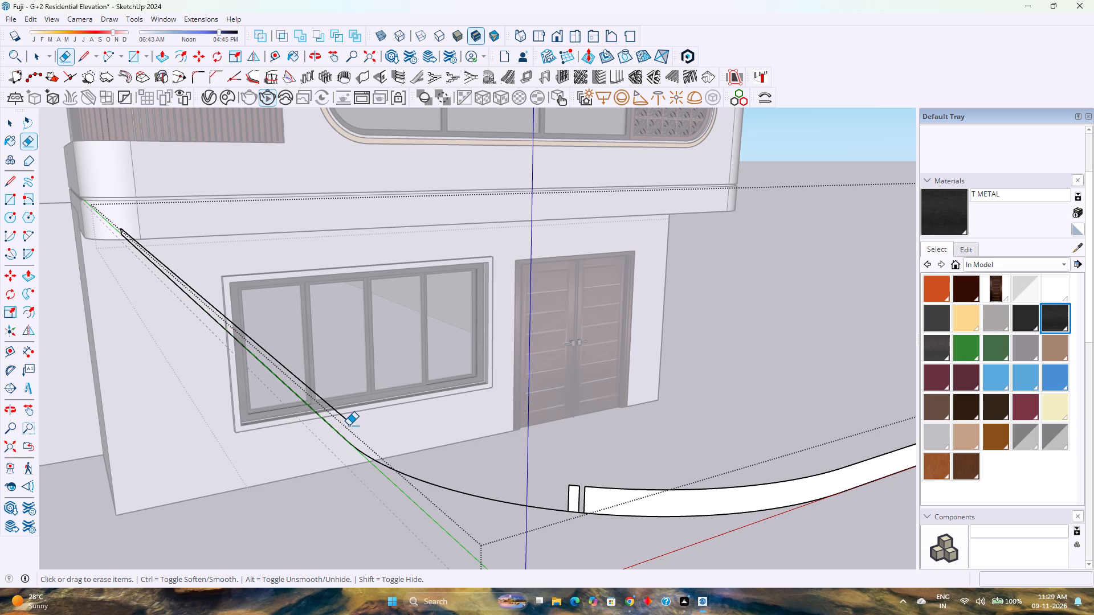
Erase the remaining upper edge pieces and dividing lines around the first rounded corner, up to the long front run.
drag(531, 472, 643, 492)
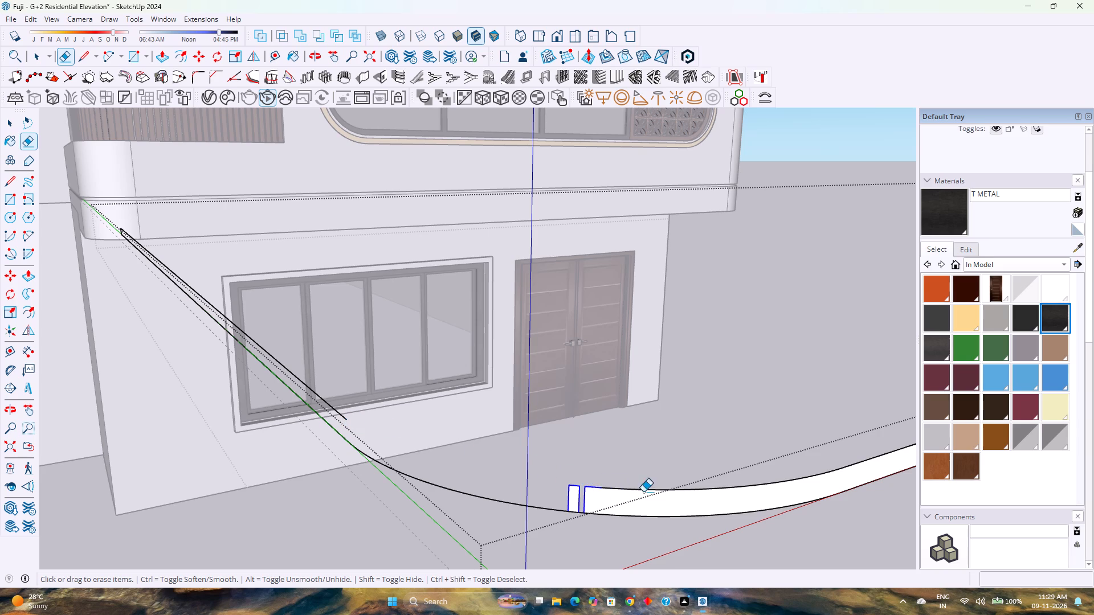
drag(643, 492, 647, 492)
scroll(599, 475, down, 2)
shift+middle_drag(610, 469, 505, 453)
scroll(484, 468, up, 3)
drag(483, 470, 583, 480)
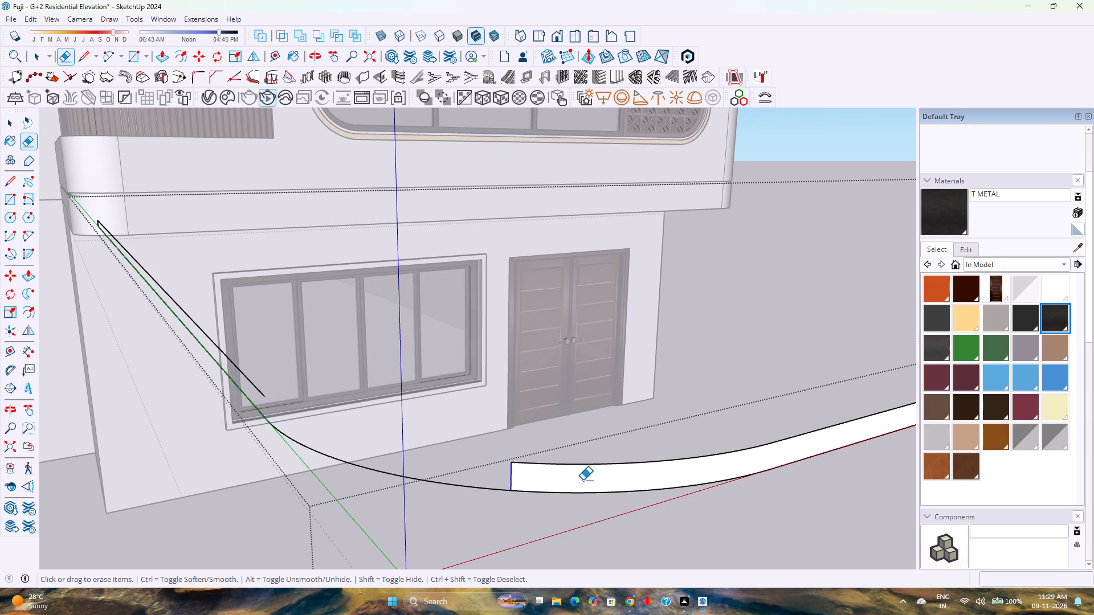
drag(583, 480, 583, 480)
drag(542, 468, 584, 471)
drag(576, 462, 538, 465)
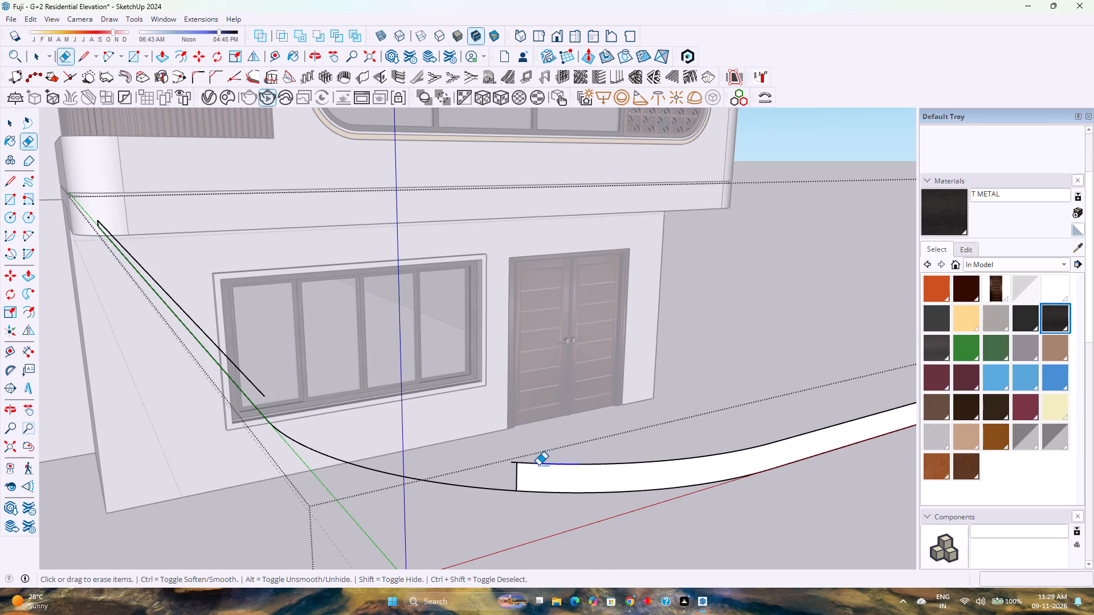
drag(538, 465, 518, 466)
drag(513, 468, 541, 474)
drag(545, 471, 519, 463)
drag(519, 463, 576, 468)
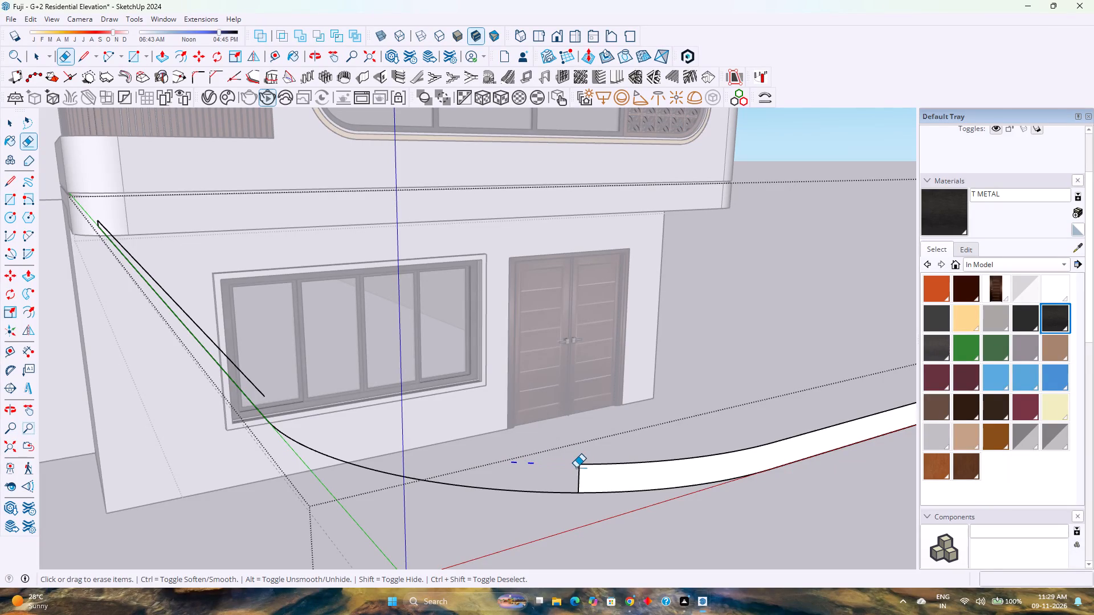
drag(576, 468, 639, 461)
drag(639, 461, 657, 461)
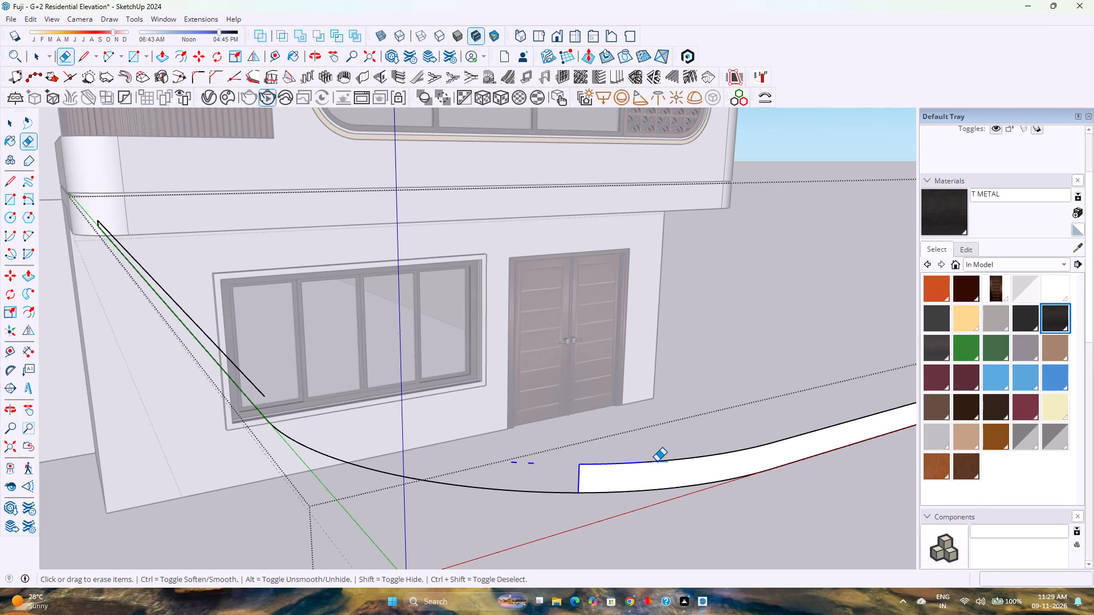
drag(657, 461, 683, 458)
drag(683, 458, 750, 449)
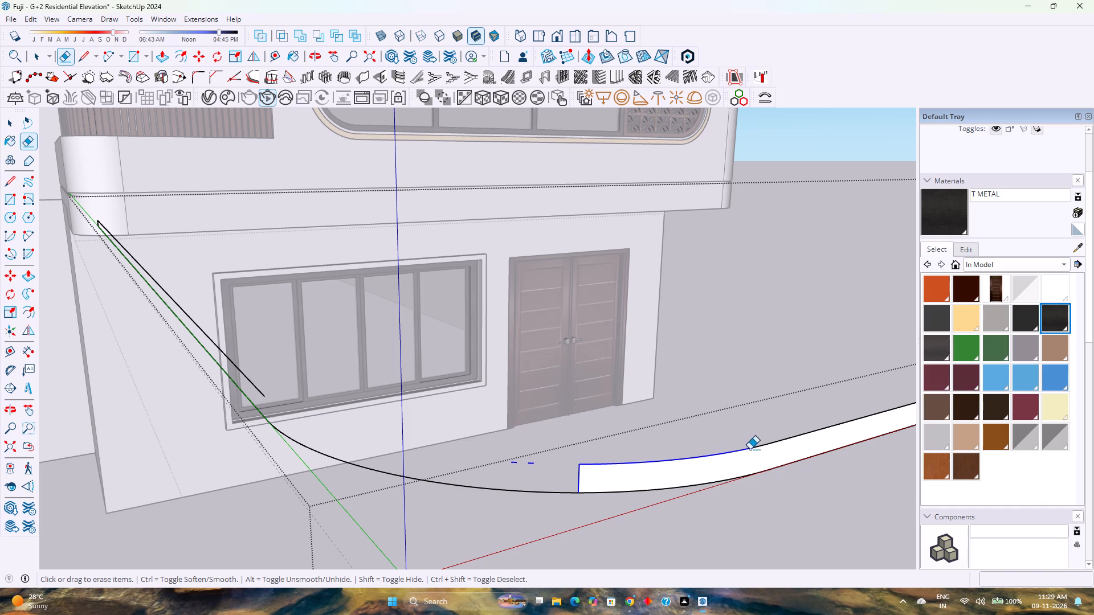
drag(750, 449, 752, 449)
Erase the end line and upper edge of the strip's long straight front run, leaving its lower edge.
shift+middle_drag(722, 448, 528, 450)
shift+middle_drag(525, 450, 508, 457)
drag(538, 462, 551, 457)
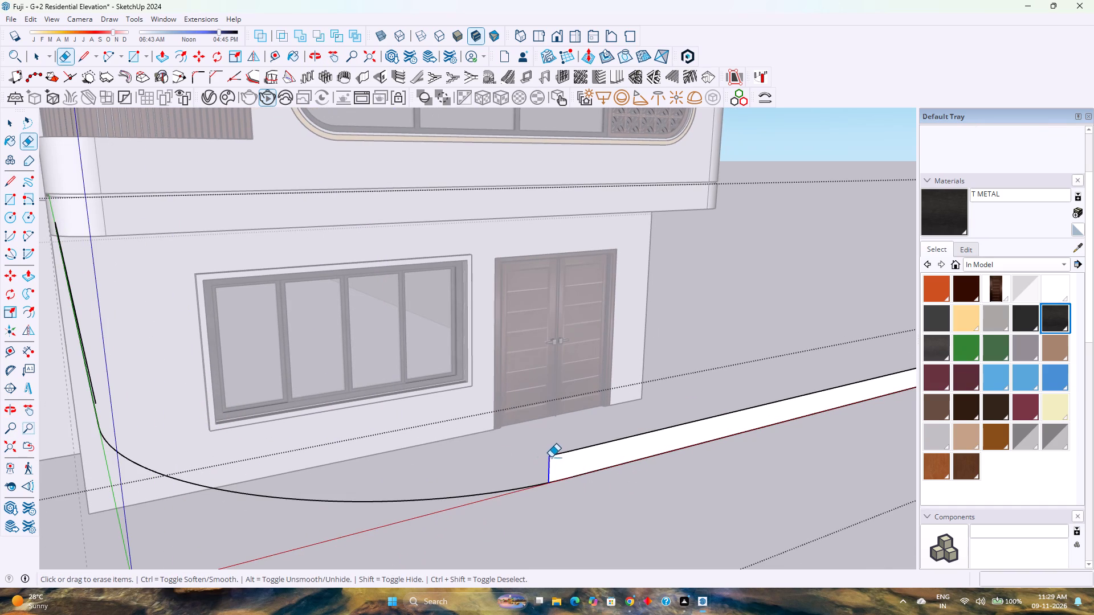
drag(551, 457, 574, 449)
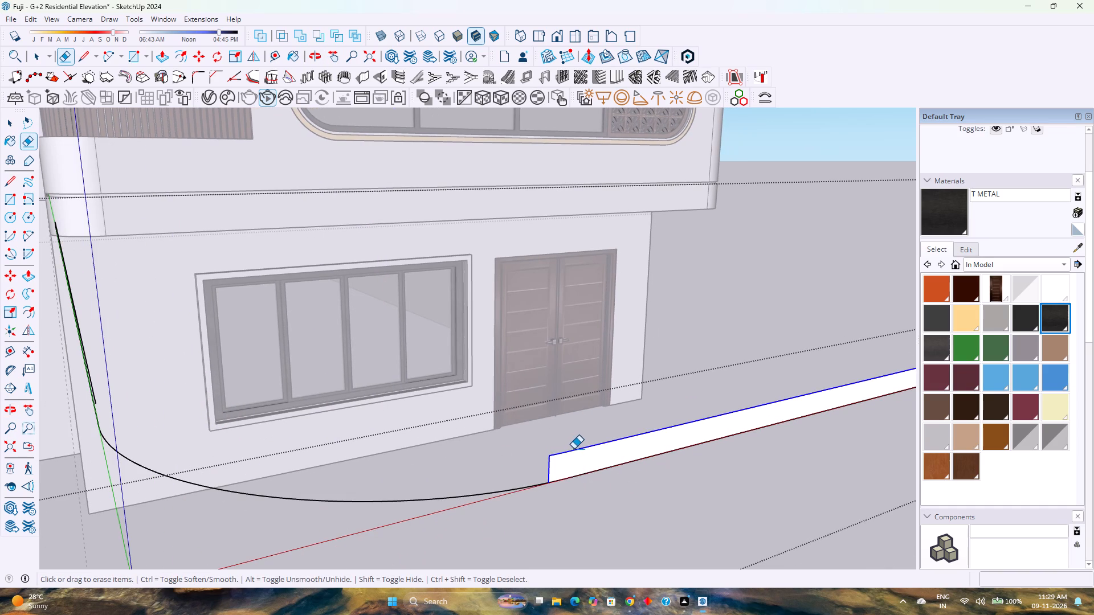
drag(574, 449, 572, 449)
scroll(521, 453, down, 4)
key(space)
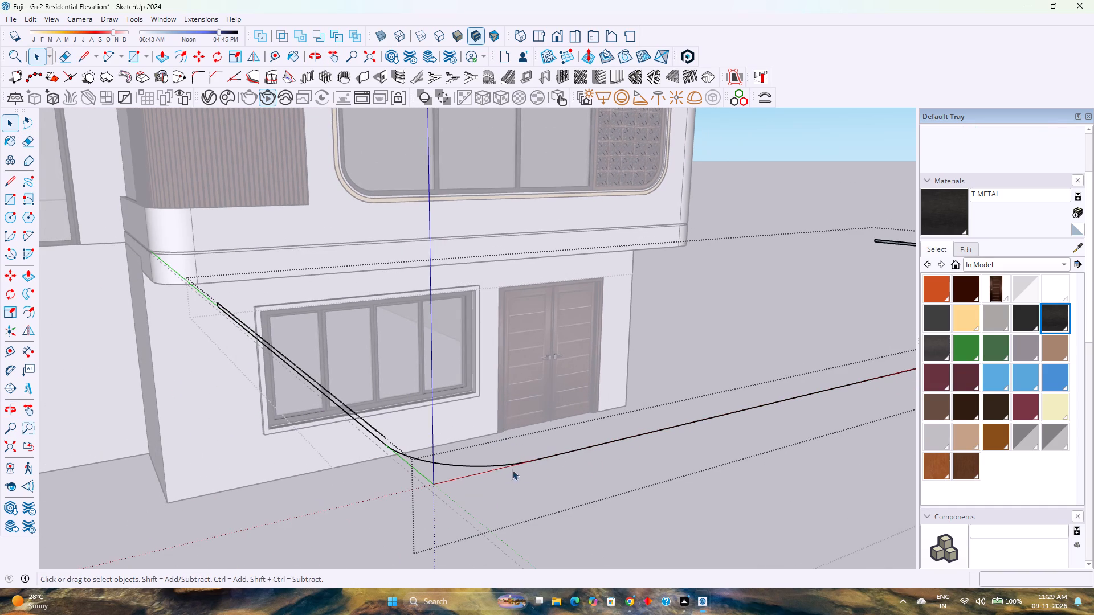
Weld the strip's lower edge along the inner straight side, first rounded corner and front run into one continuous path.
click(379, 441)
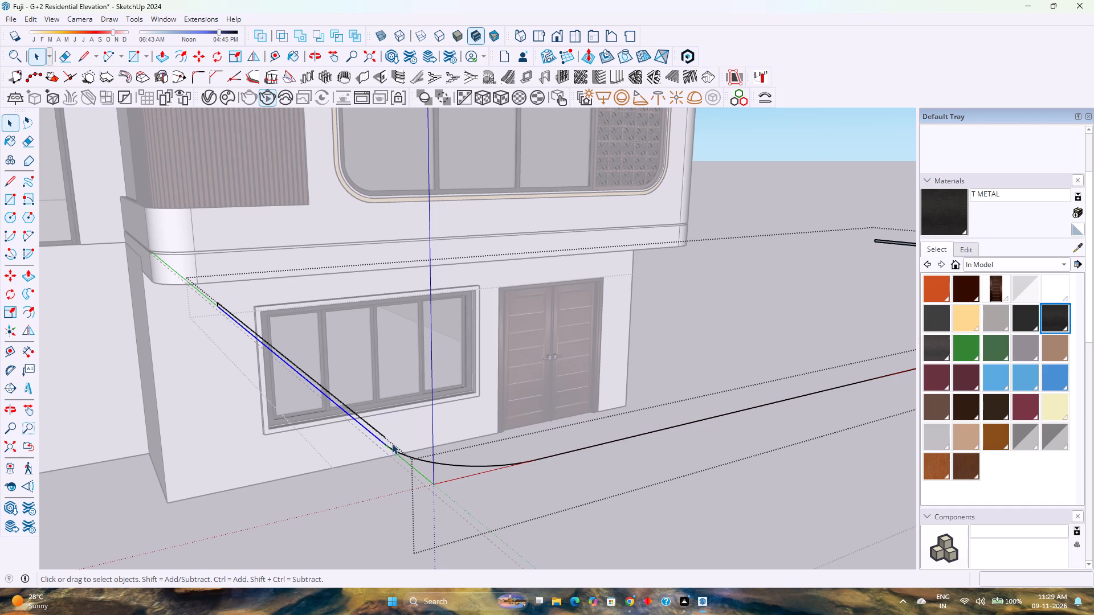
ctrl+drag(381, 440, 551, 494)
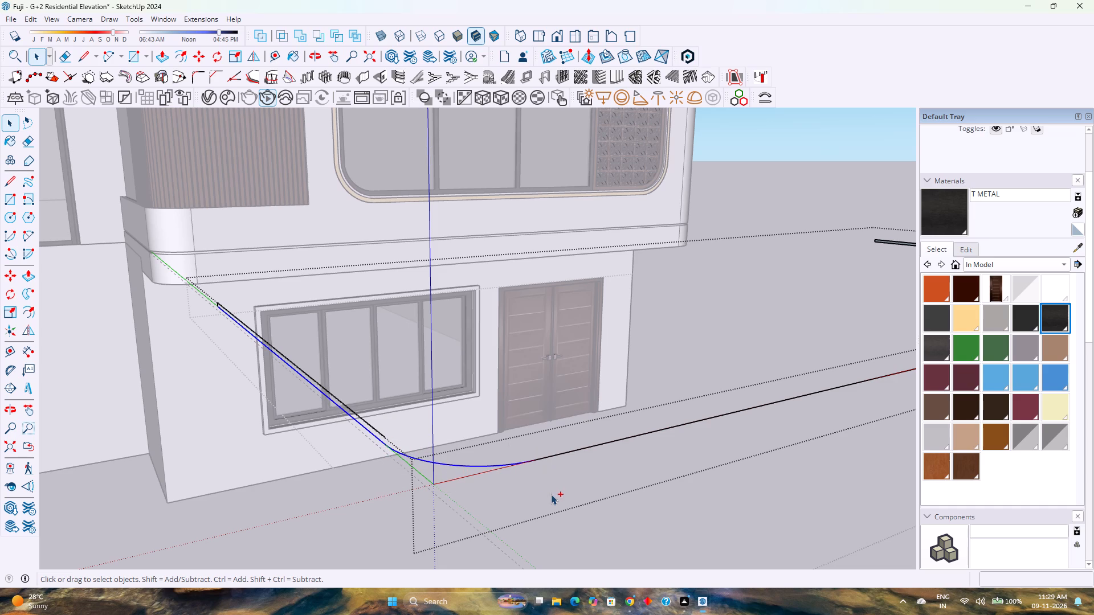
ctrl+drag(507, 439, 603, 474)
ctrl+drag(607, 475, 521, 432)
ctrl+drag(521, 432, 512, 428)
scroll(550, 452, down, 8)
middle_drag(709, 386, 366, 387)
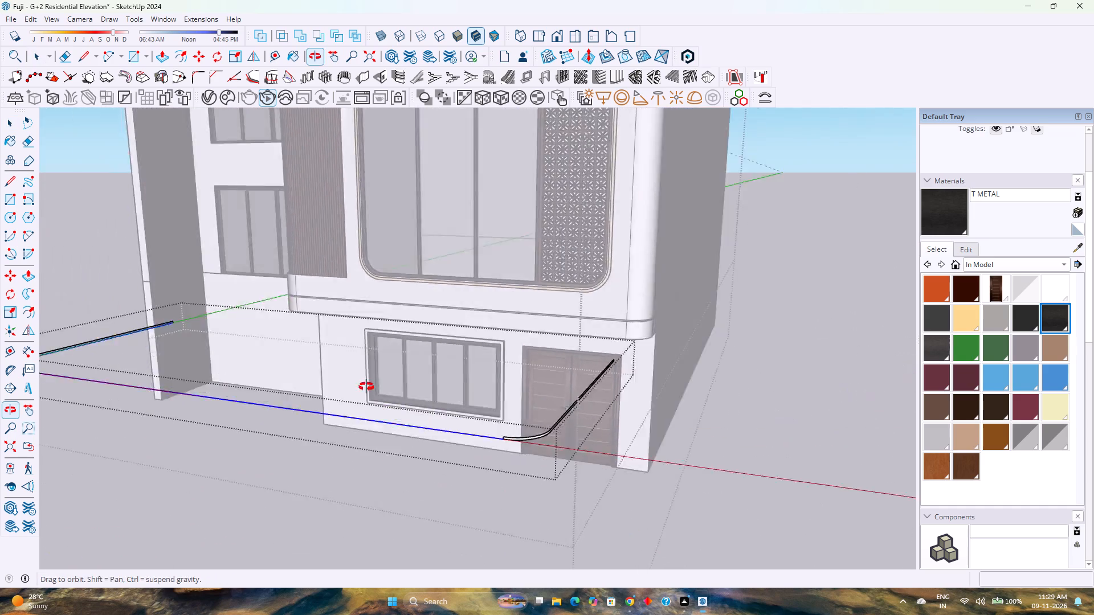
middle_drag(366, 387, 347, 388)
scroll(254, 469, up, 9)
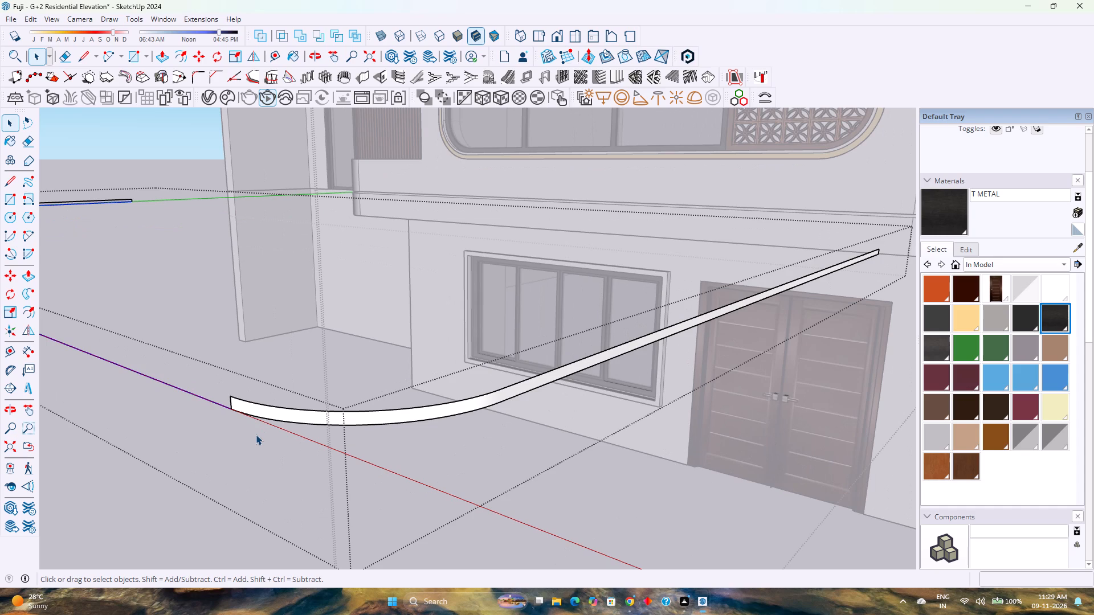
right_click(179, 389)
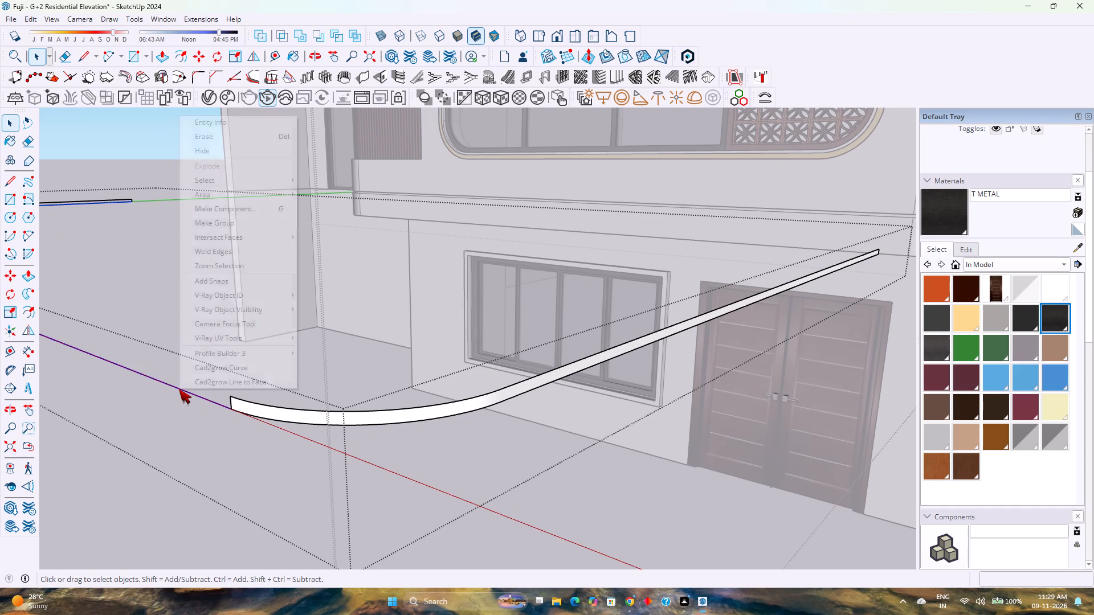
click(236, 252)
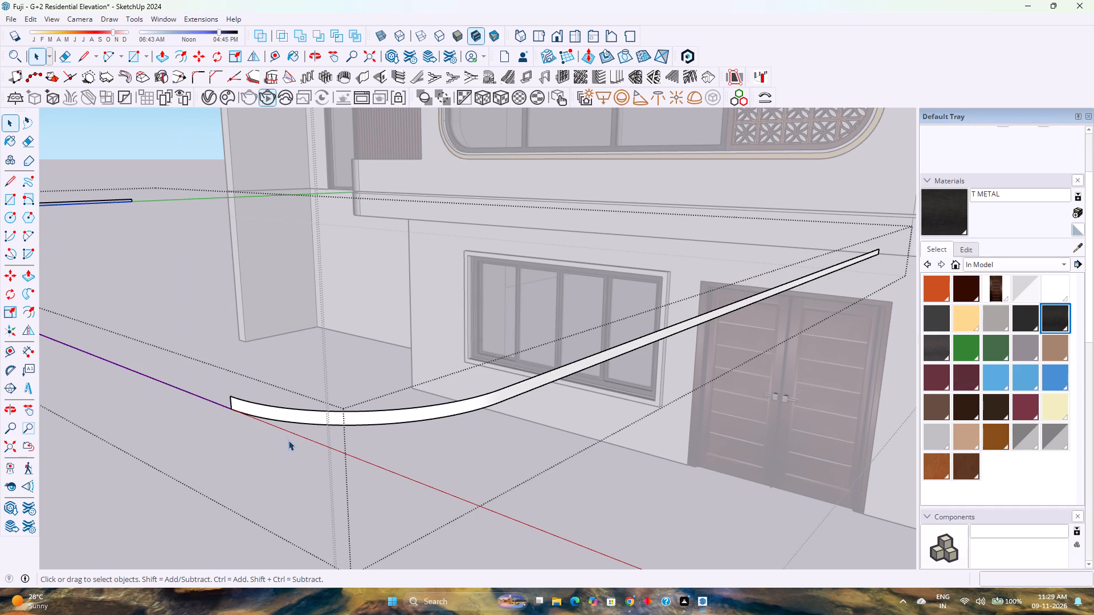
Delete a short piece of the strip's face within the second rounded corner.
click(275, 410)
scroll(259, 409, up, 2)
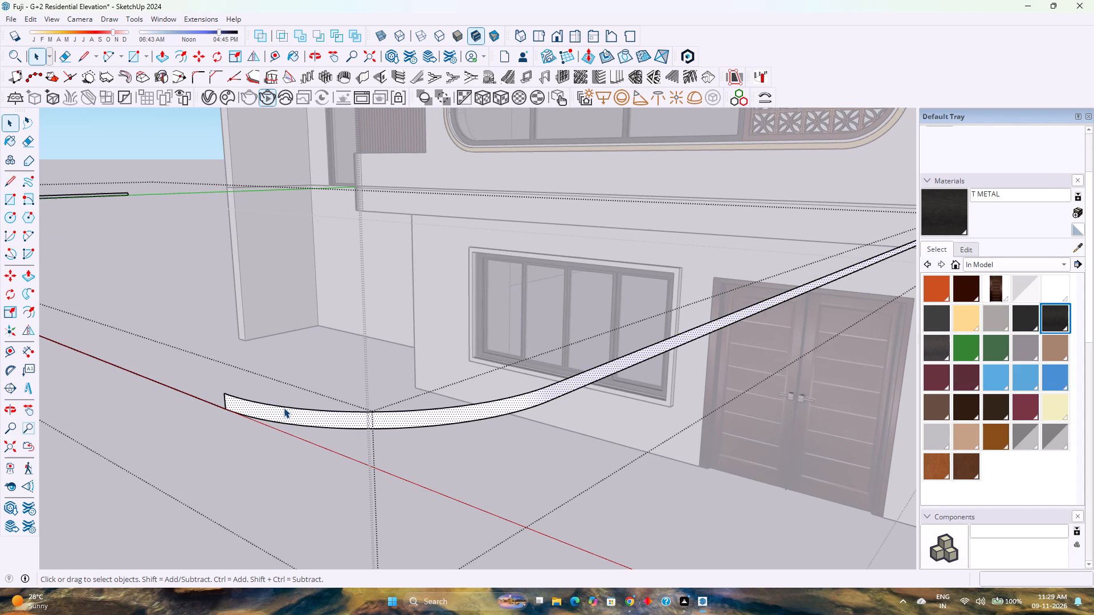
click(284, 408)
triple_click(284, 408)
click(284, 408)
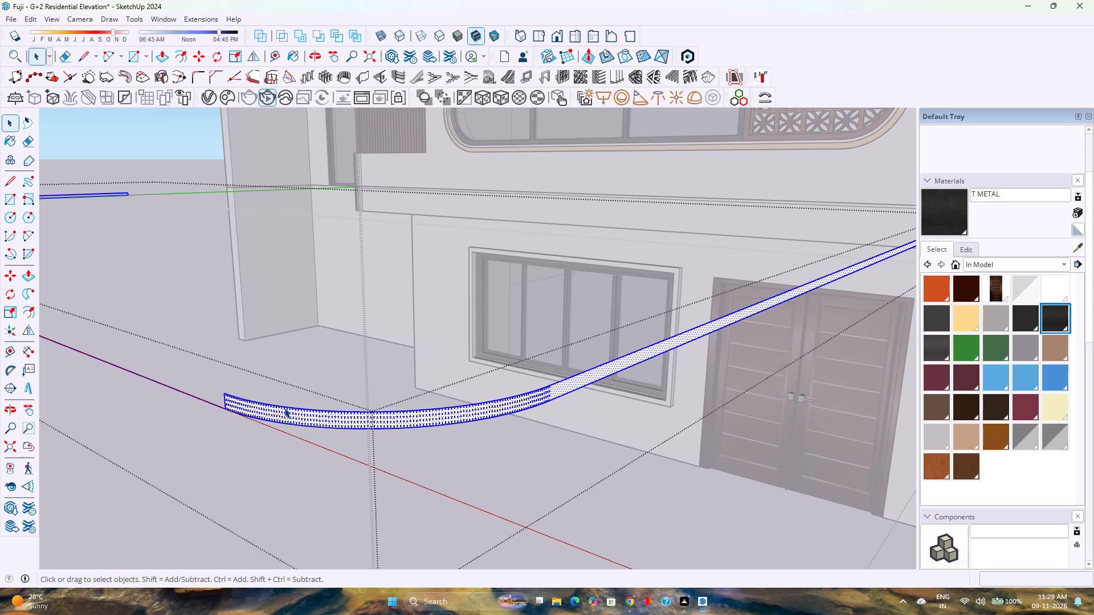
click(284, 408)
key(Delete)
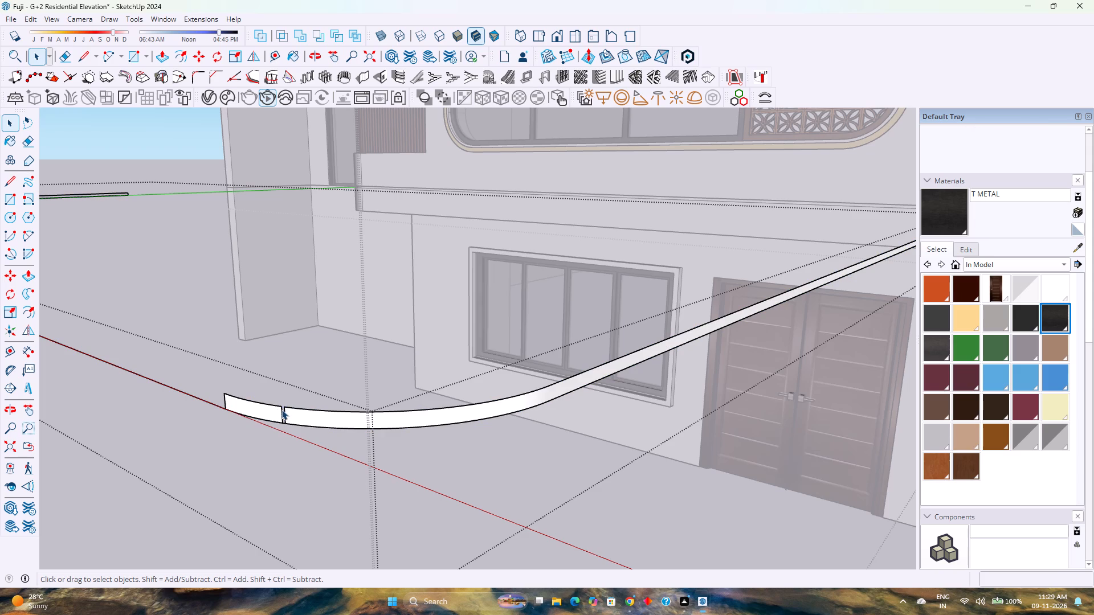
Erase the strip's upper edge pieces and dividing lines around the second rounded corner and front run, keeping the lower edge.
key(e)
drag(268, 400, 221, 395)
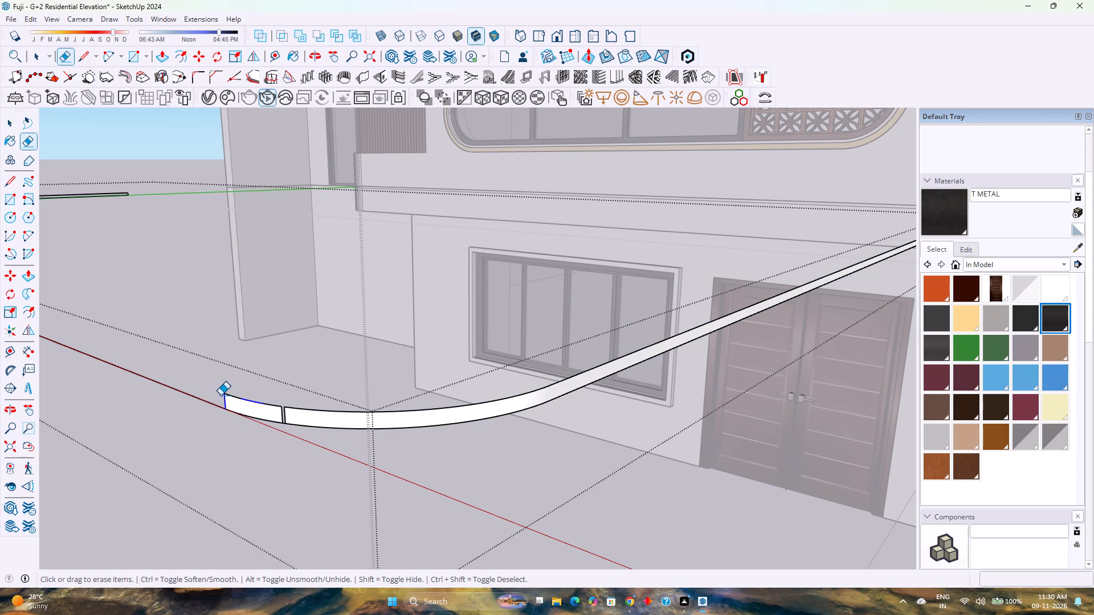
drag(221, 395, 272, 408)
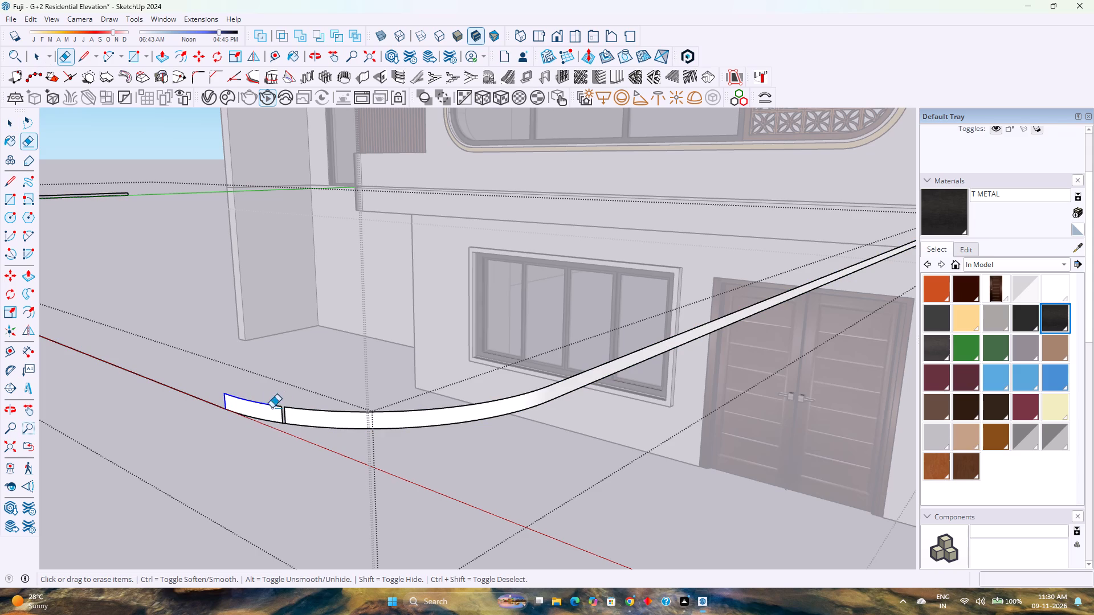
drag(272, 408, 305, 408)
drag(305, 408, 336, 407)
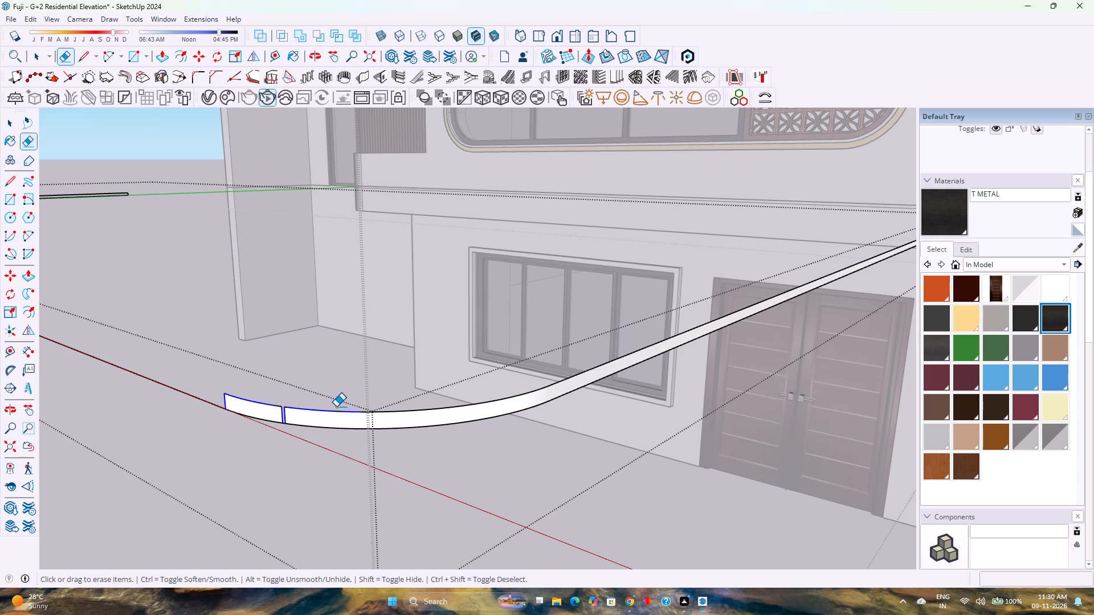
drag(336, 407, 383, 409)
drag(383, 409, 424, 412)
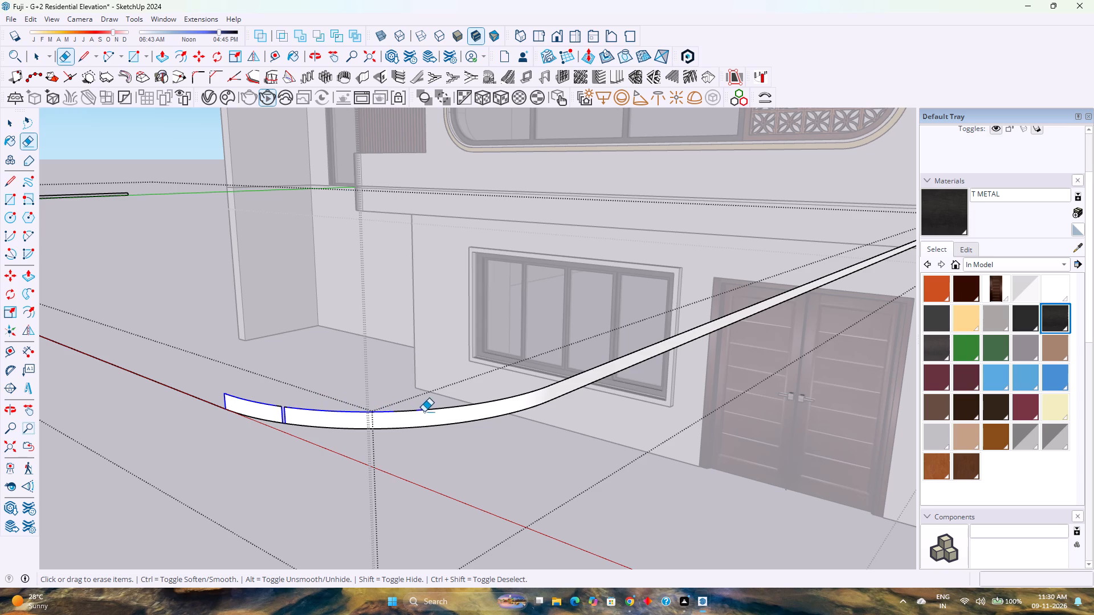
drag(424, 412, 414, 408)
drag(414, 408, 463, 404)
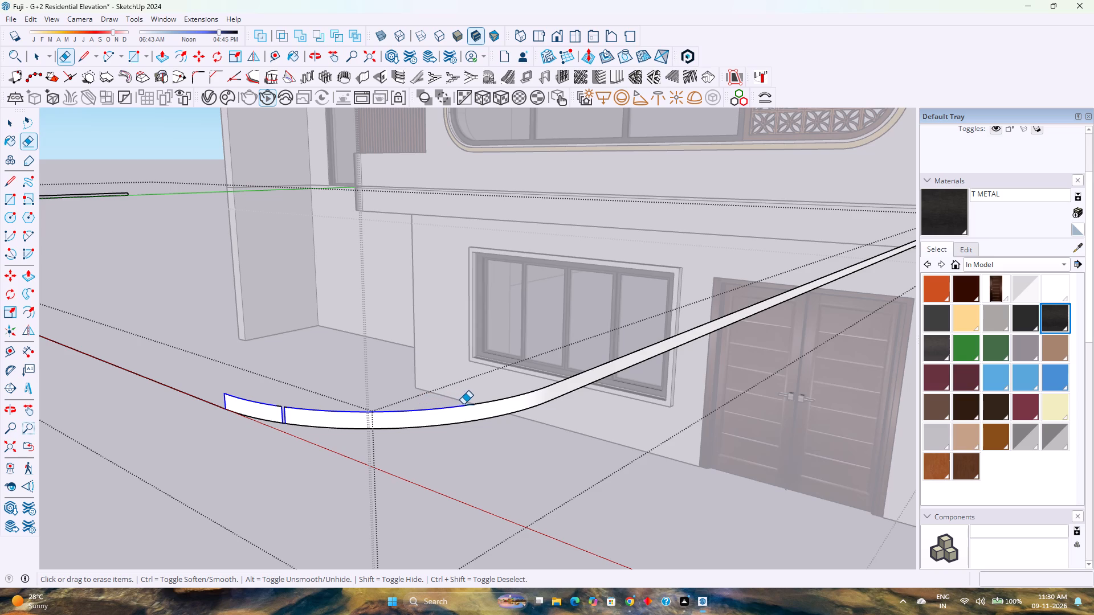
drag(463, 404, 498, 401)
drag(498, 401, 546, 387)
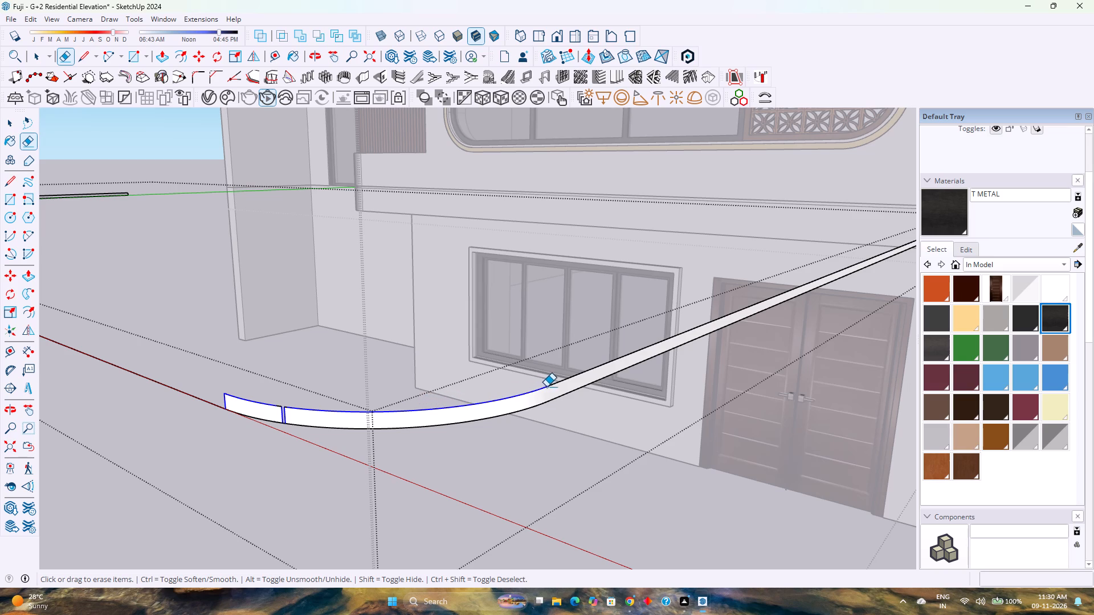
drag(546, 387, 550, 386)
drag(353, 411, 276, 413)
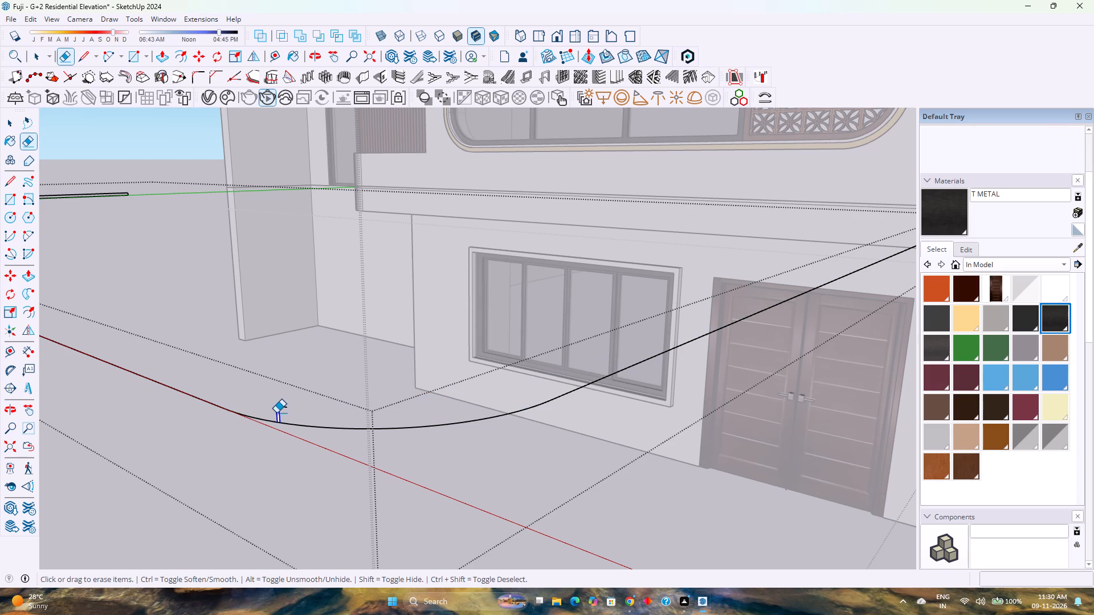
drag(276, 413, 278, 407)
key(space)
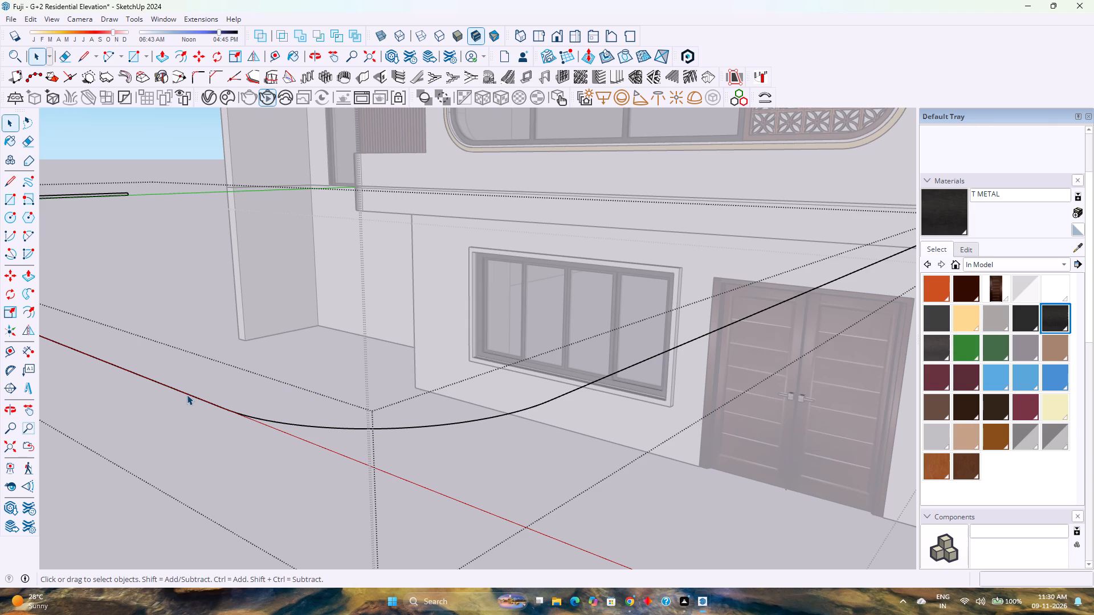
Weld the lower edge of the last straight side and second rounded corner with the already welded front run into one path.
click(187, 395)
ctrl+drag(221, 395, 605, 446)
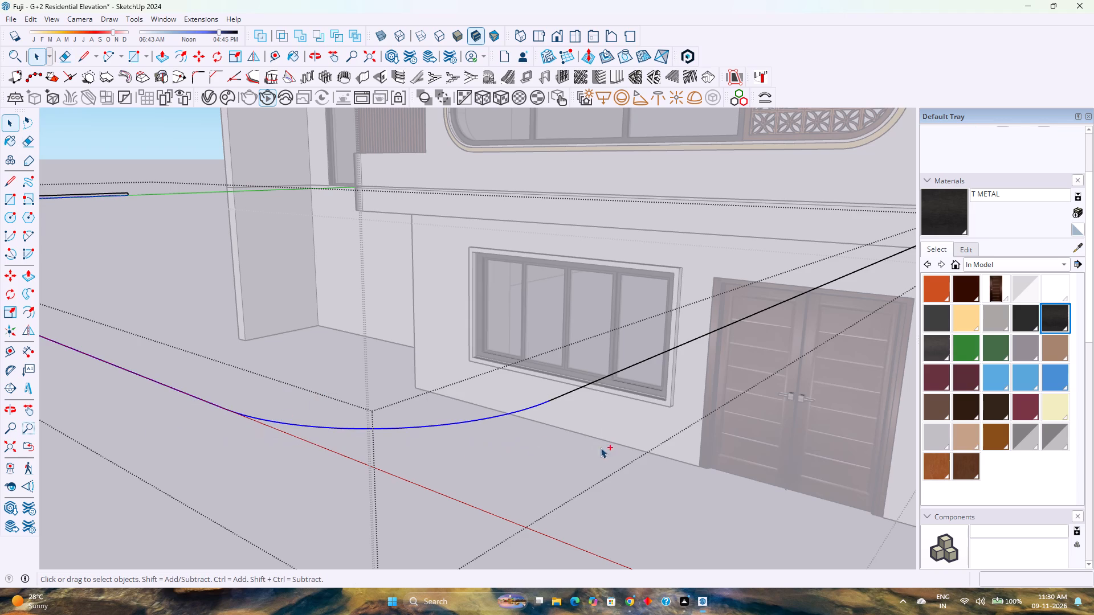
ctrl+click(575, 390)
right_click(575, 390)
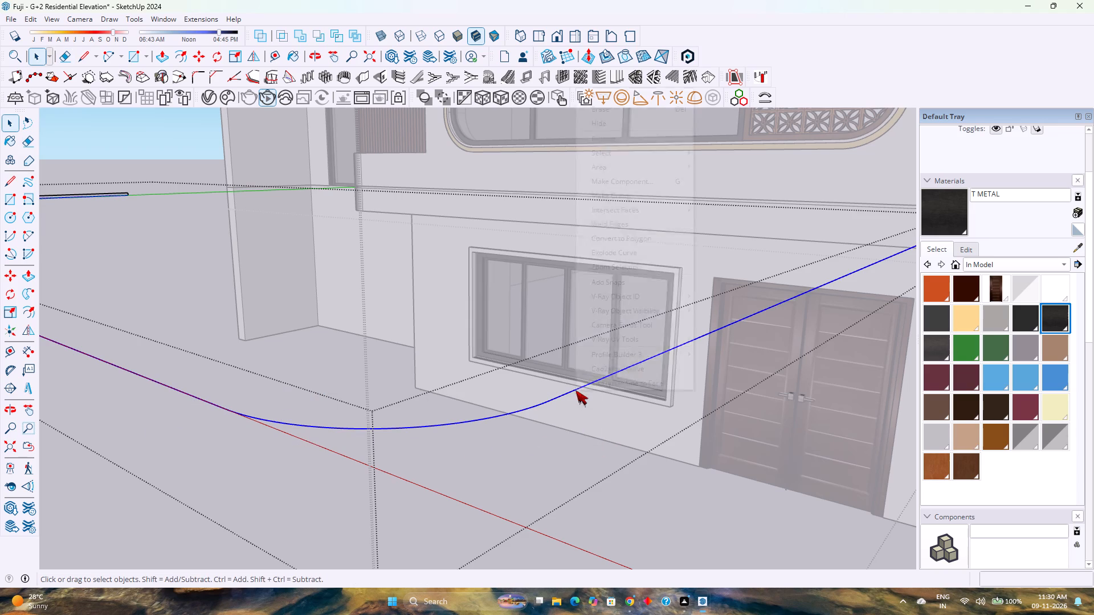
click(632, 222)
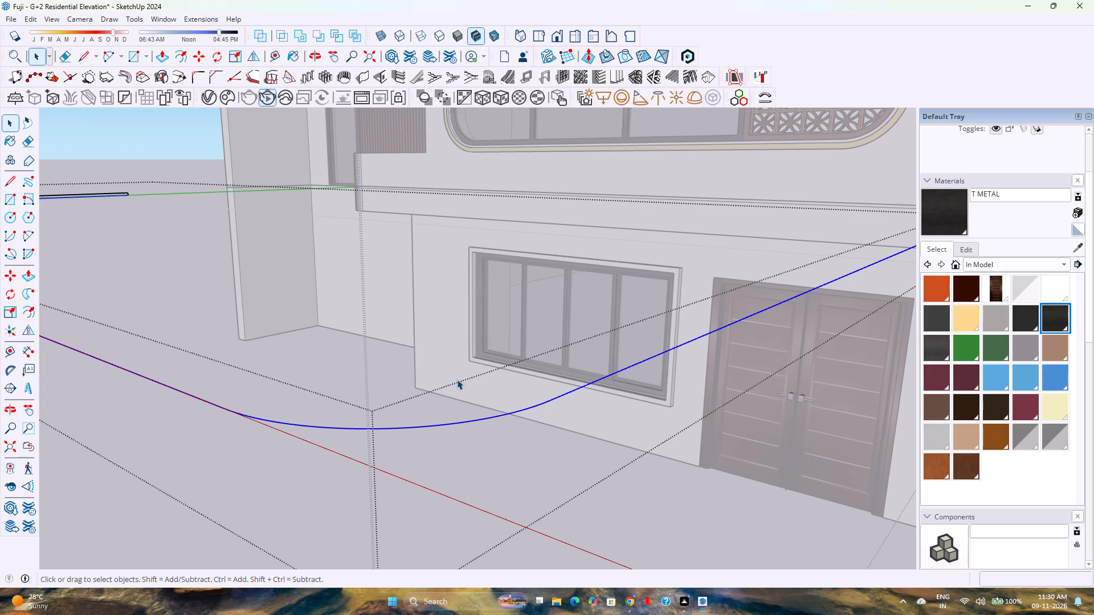
Erase the upper edge and short end line of the strip's straight side beyond the second rounded corner.
scroll(468, 388, down, 10)
middle_drag(312, 395, 707, 387)
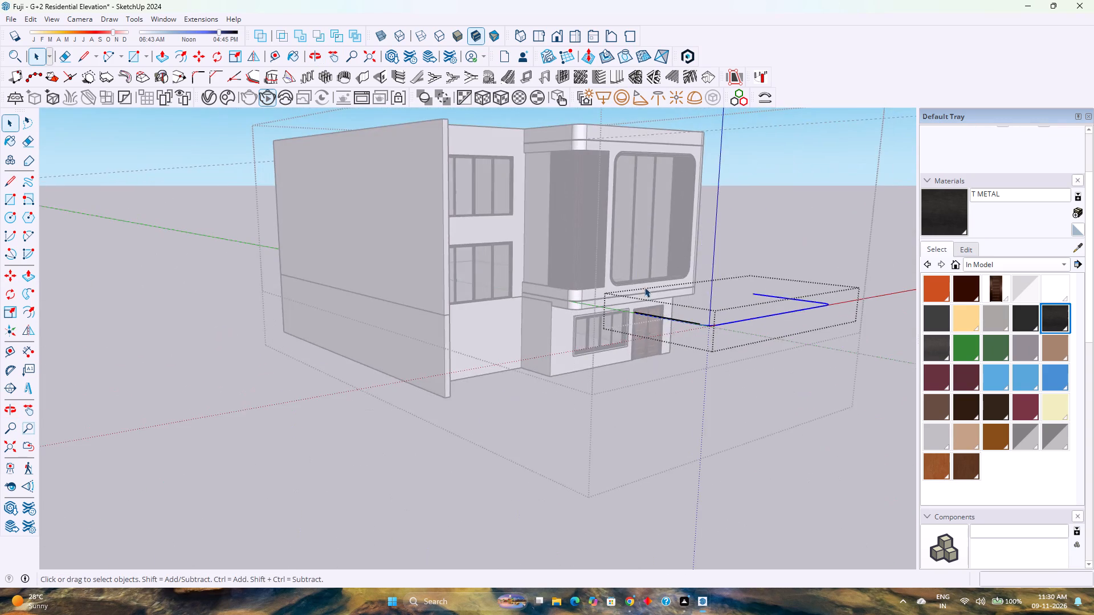
scroll(644, 287, up, 10)
scroll(630, 349, up, 6)
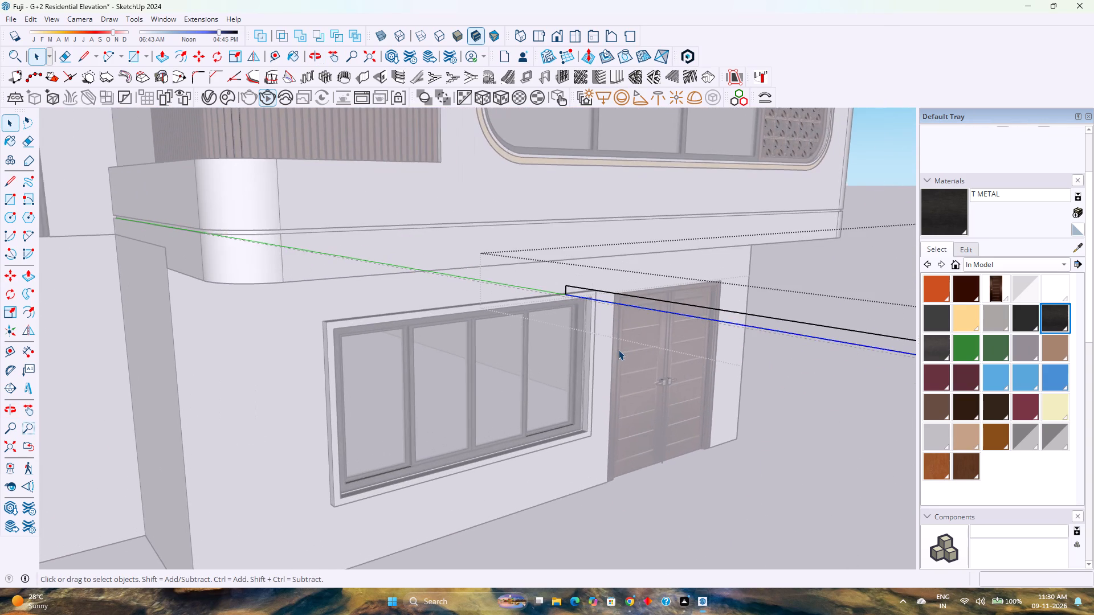
scroll(617, 350, up, 3)
key(m)
scroll(576, 310, down, 7)
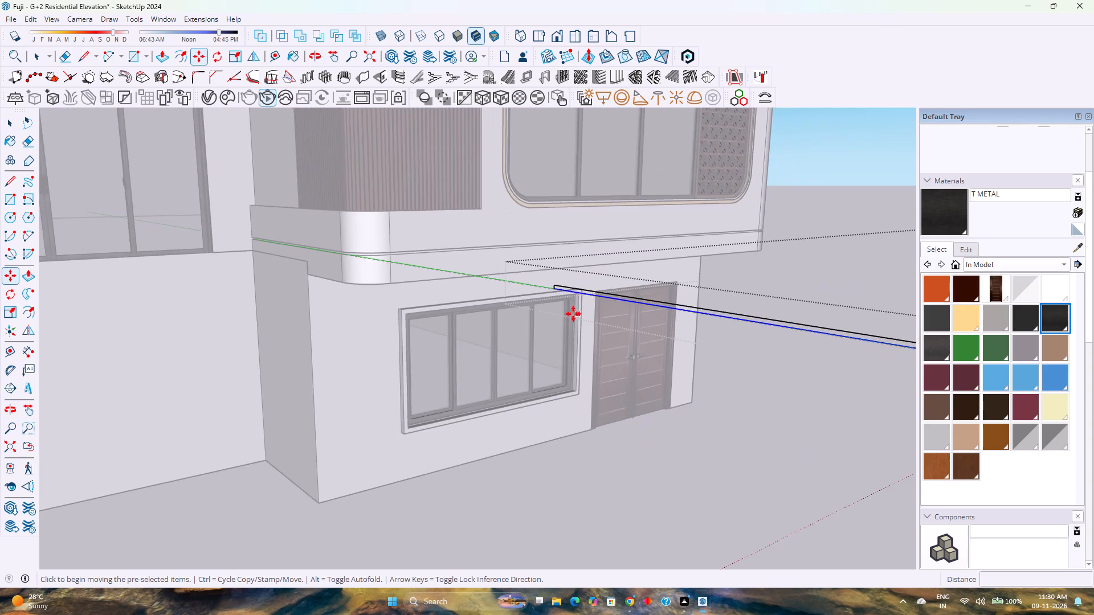
scroll(546, 290, up, 5)
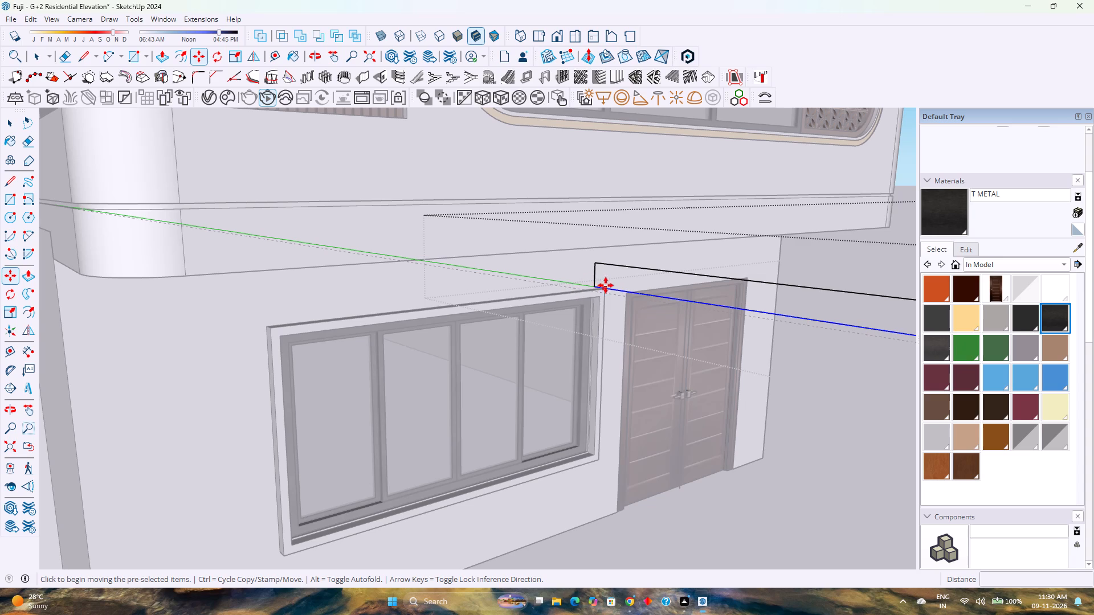
key(space)
scroll(393, 351, down, 2)
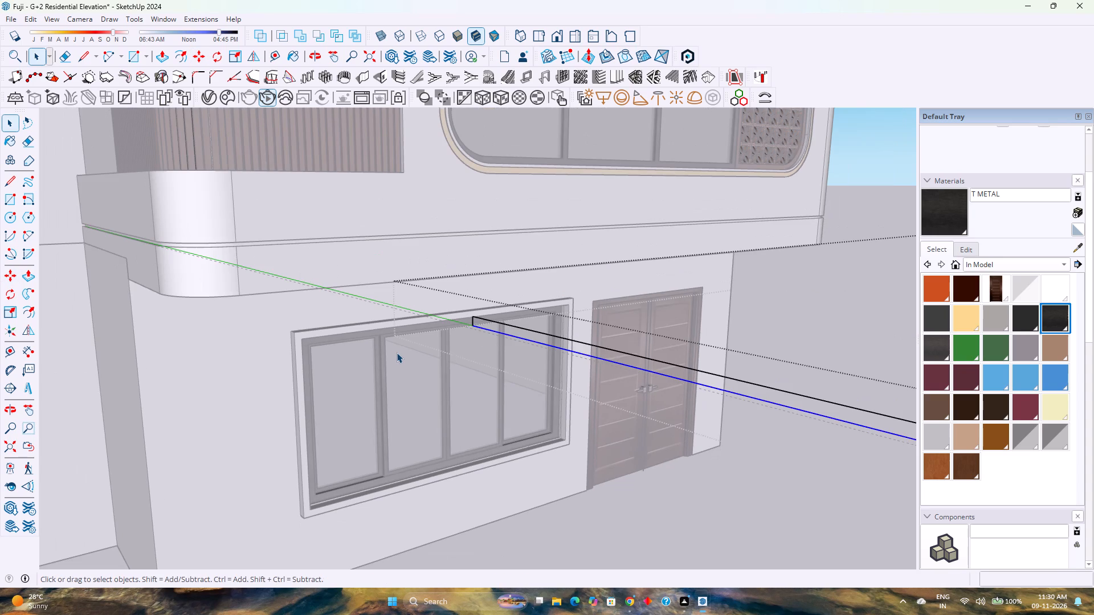
key(e)
click(487, 316)
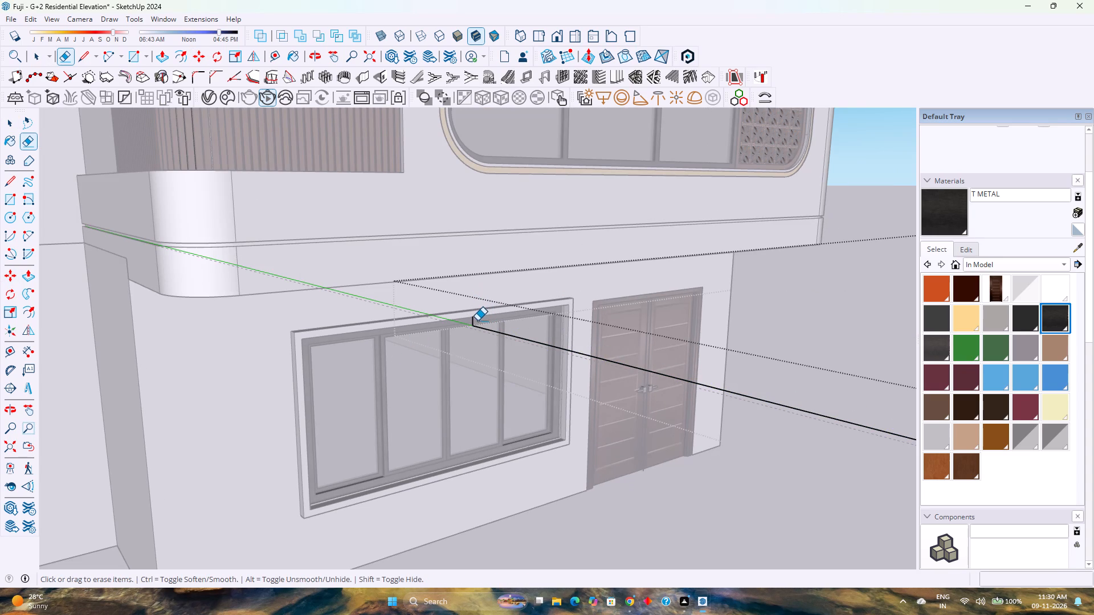
click(477, 321)
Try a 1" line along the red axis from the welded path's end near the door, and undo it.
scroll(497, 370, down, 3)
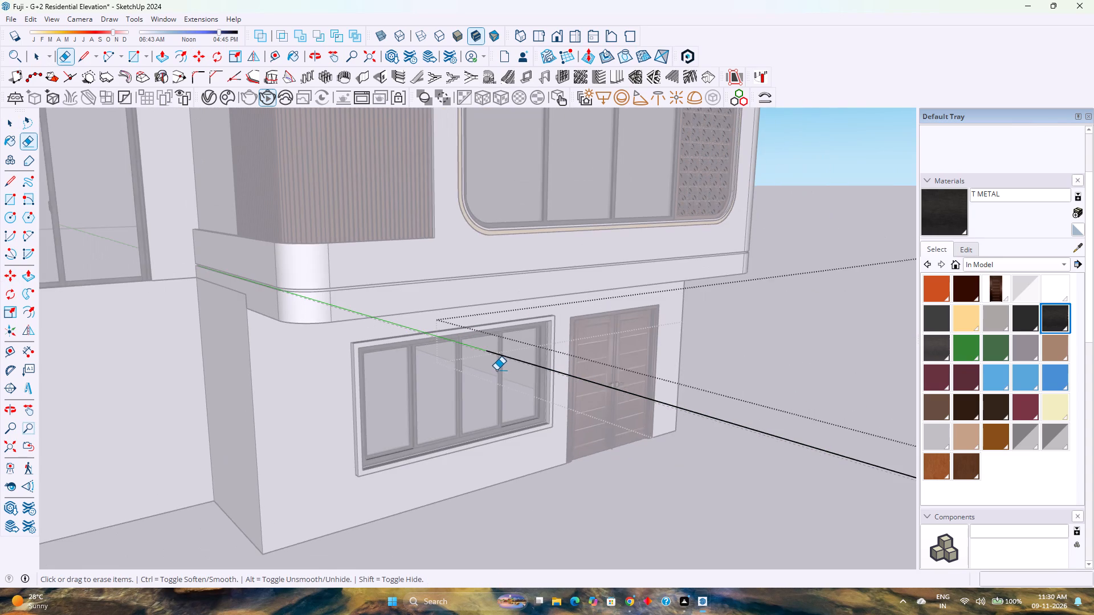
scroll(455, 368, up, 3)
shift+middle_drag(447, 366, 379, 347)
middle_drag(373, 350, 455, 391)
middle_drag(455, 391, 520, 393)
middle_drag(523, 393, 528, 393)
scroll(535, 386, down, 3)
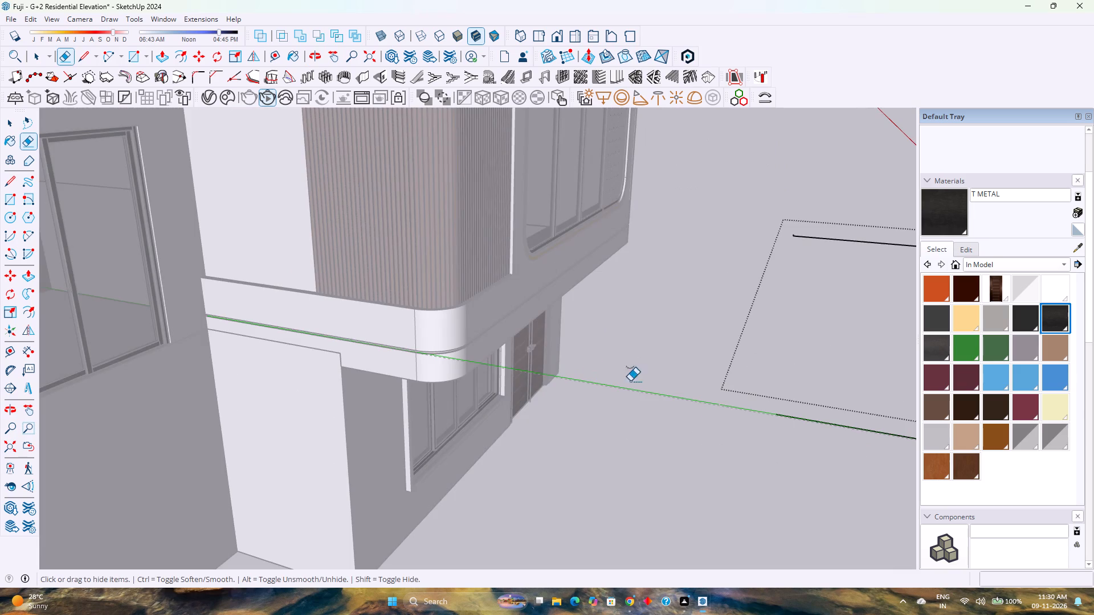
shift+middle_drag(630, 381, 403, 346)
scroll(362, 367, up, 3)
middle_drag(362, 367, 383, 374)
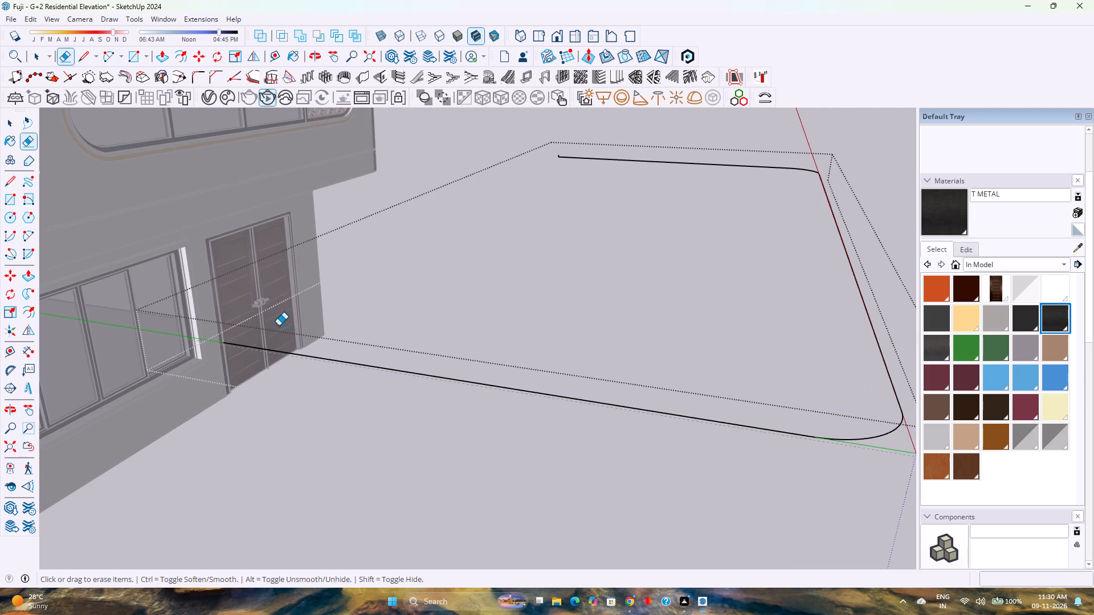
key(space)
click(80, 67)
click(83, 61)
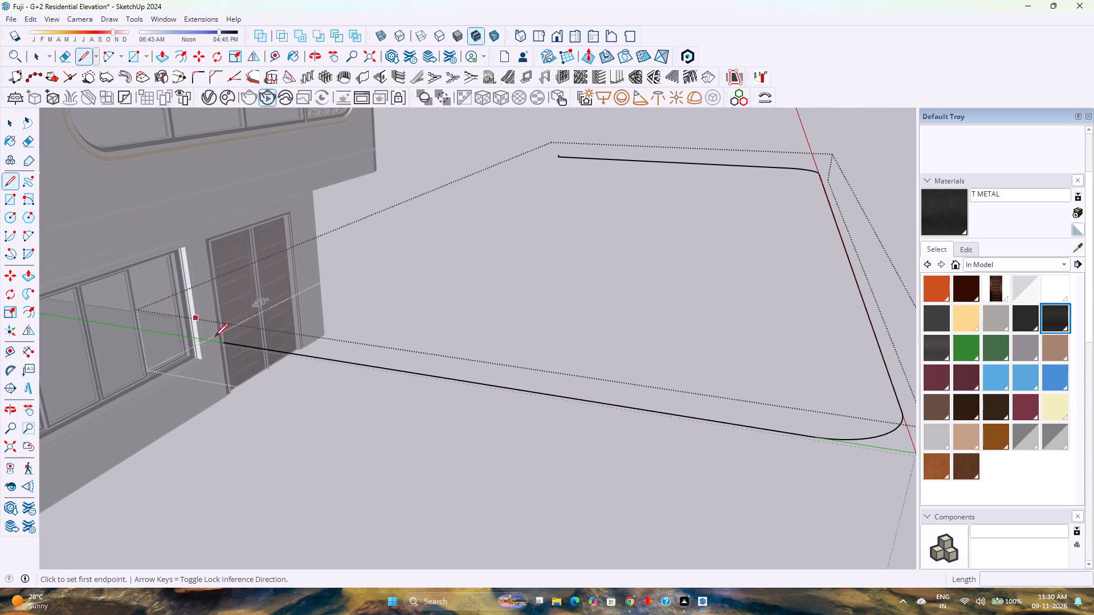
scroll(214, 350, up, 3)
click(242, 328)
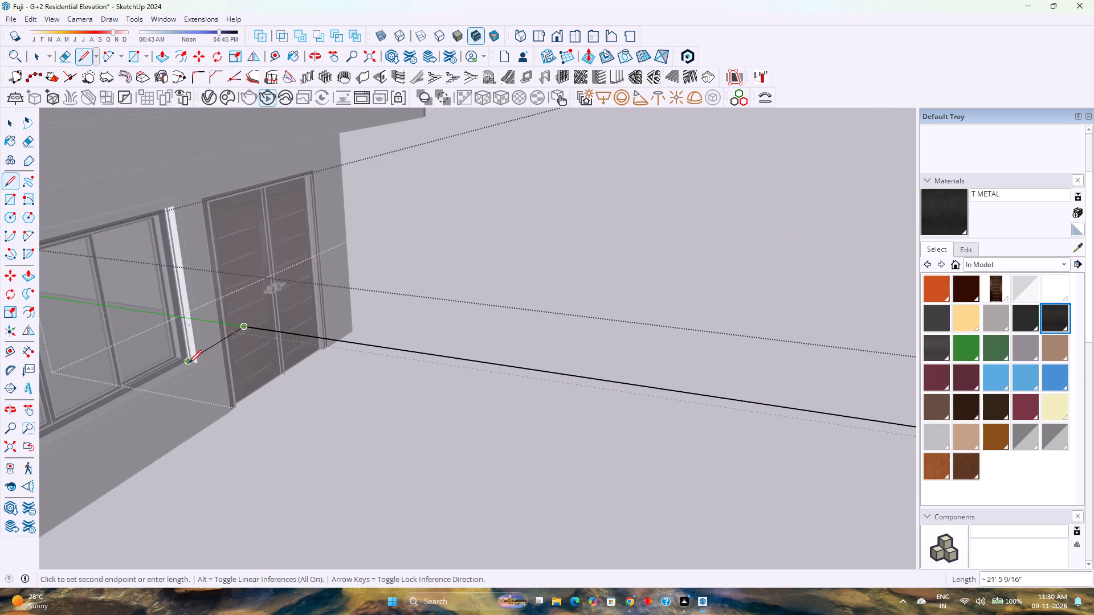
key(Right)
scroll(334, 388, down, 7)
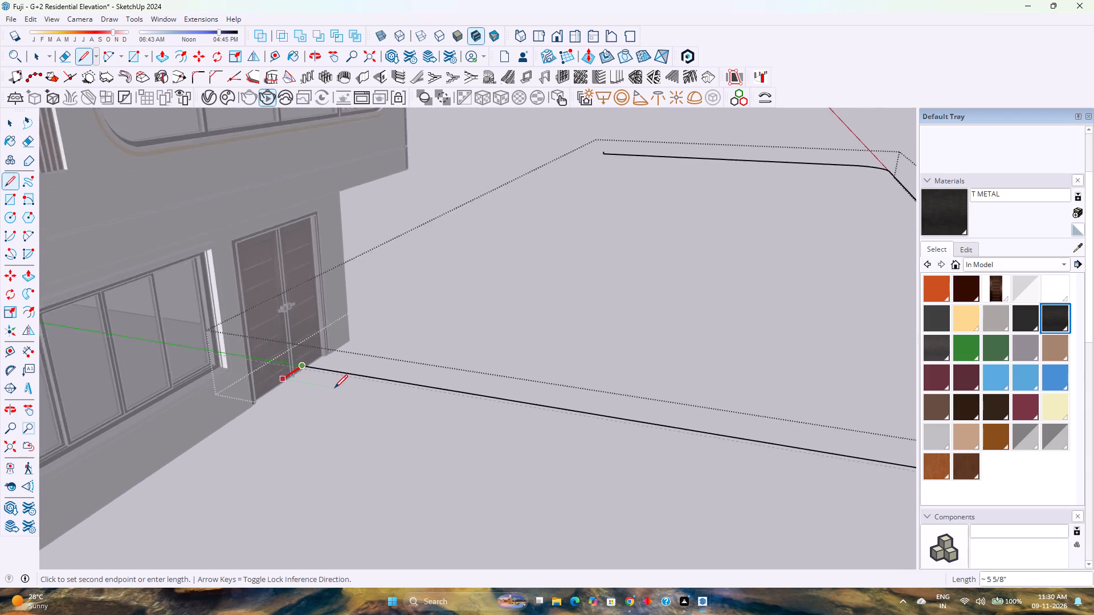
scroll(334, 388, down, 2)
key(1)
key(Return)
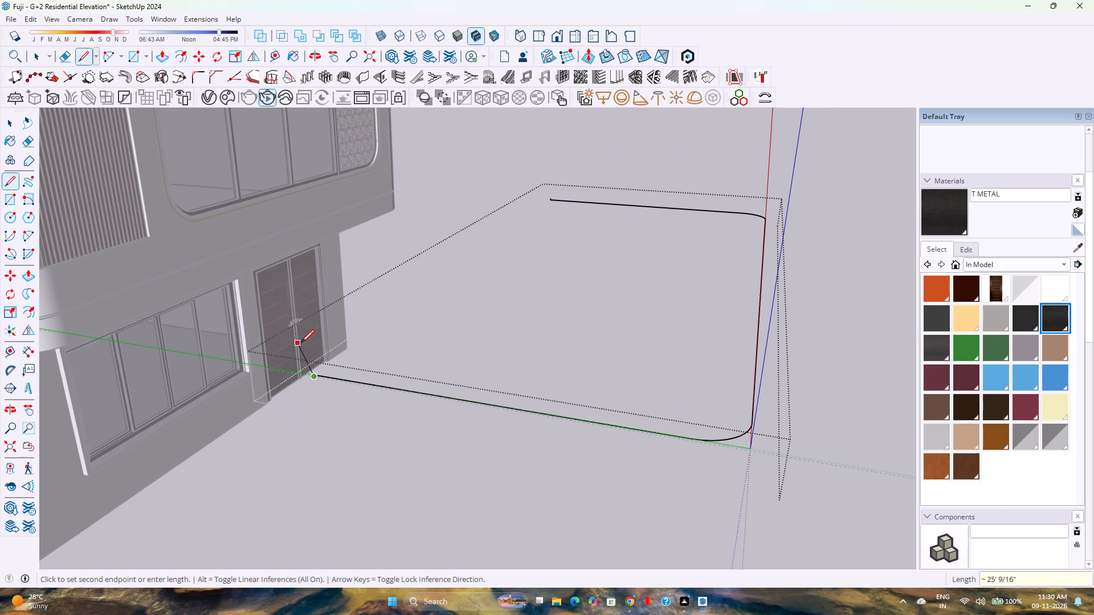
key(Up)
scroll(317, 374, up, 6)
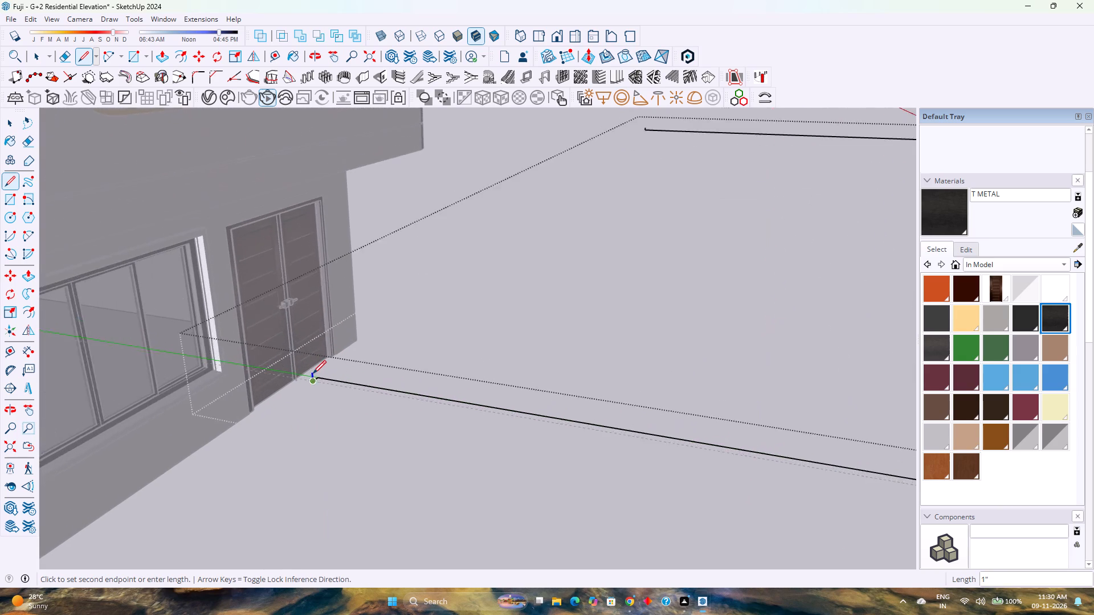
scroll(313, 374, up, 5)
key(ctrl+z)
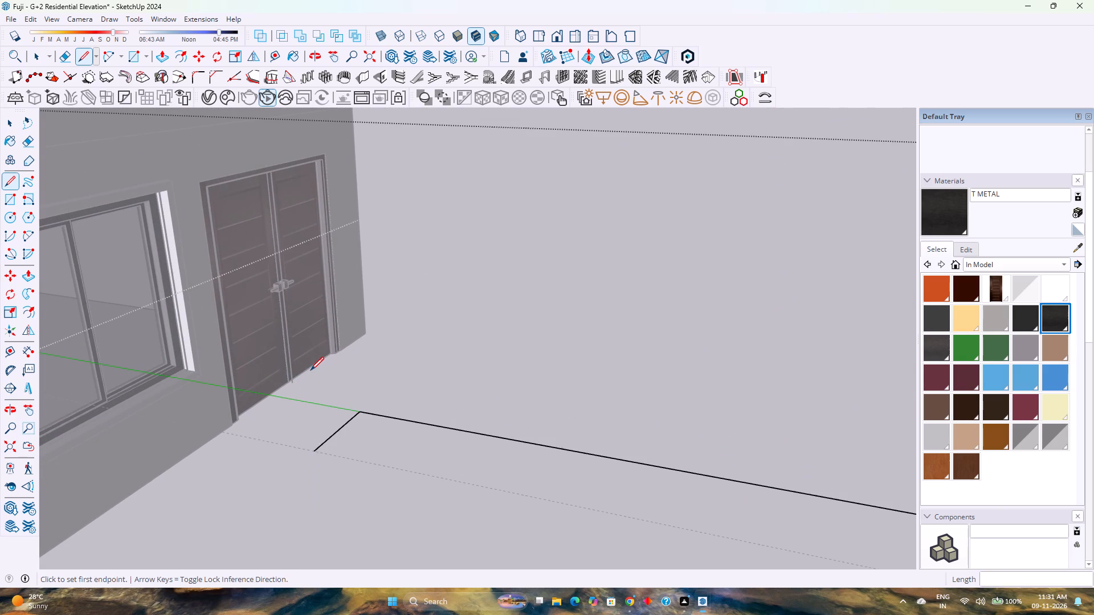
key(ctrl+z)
Draw a rectangular profile 0.75" along the red axis by 1" high at the welded path's end near the door.
click(356, 412)
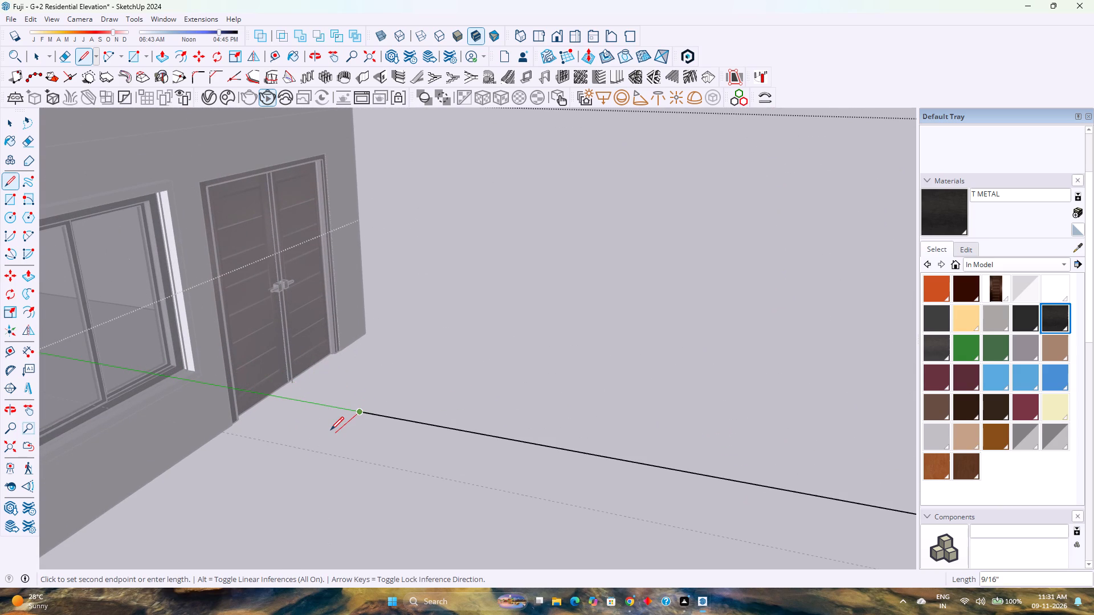
key(0)
text(.75)
key(Return)
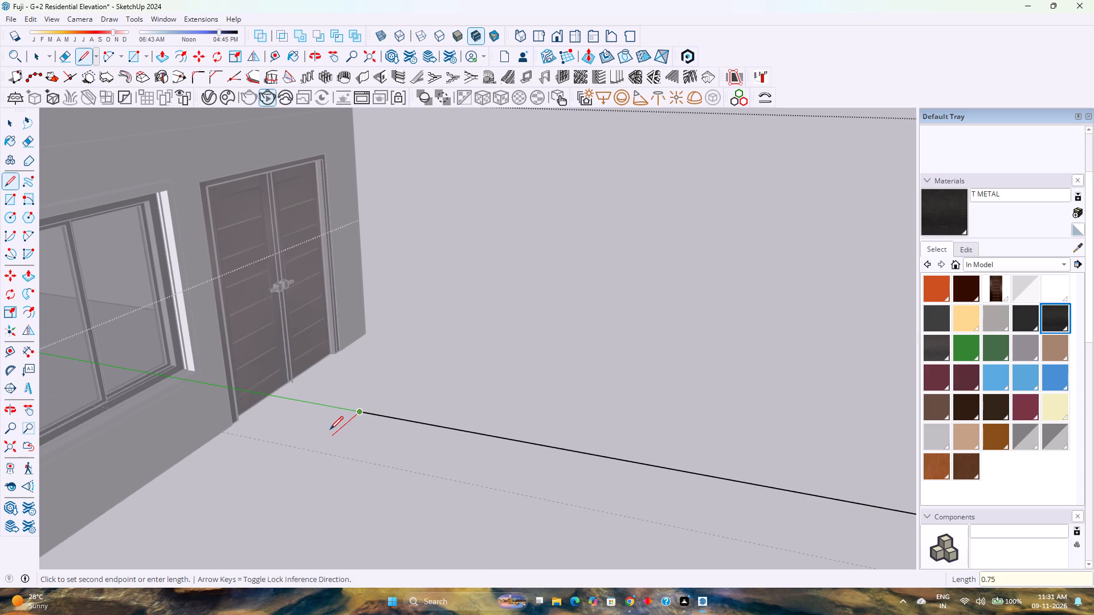
key(Up)
key(1)
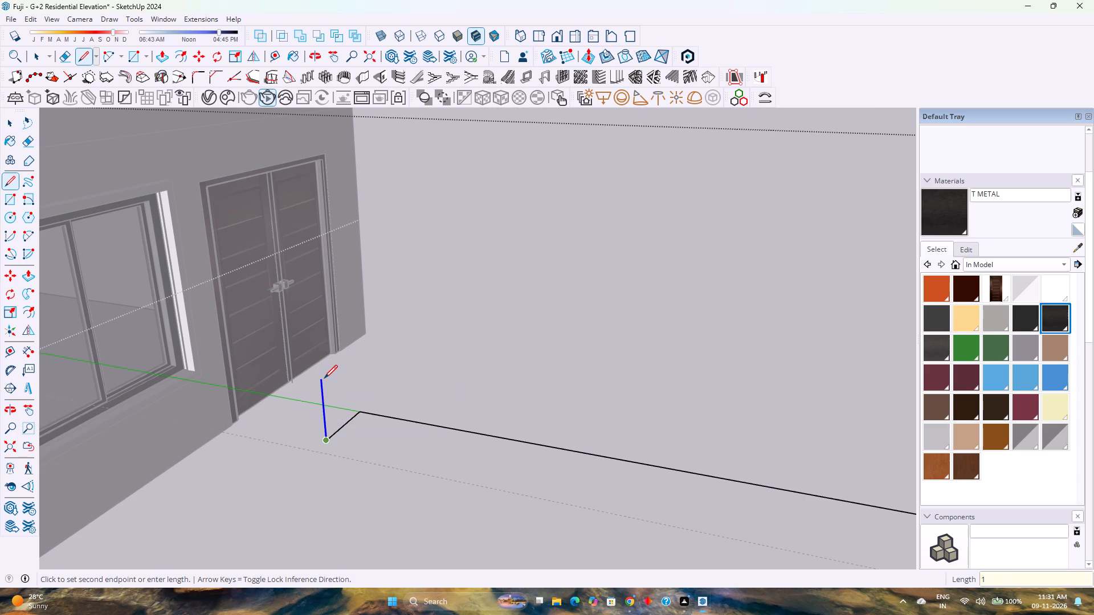
key(Return)
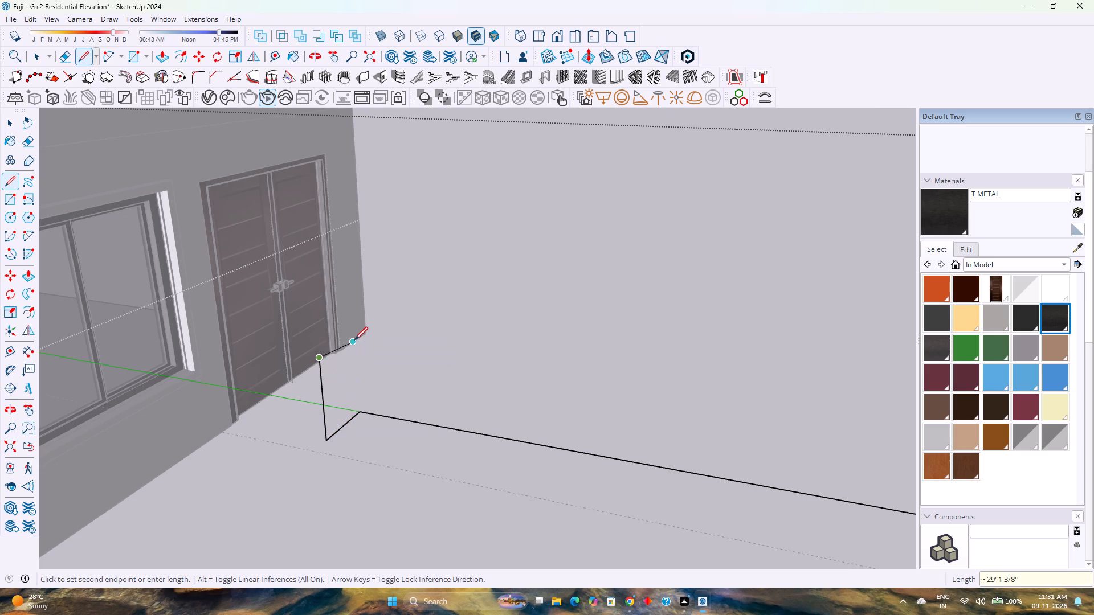
key(Right)
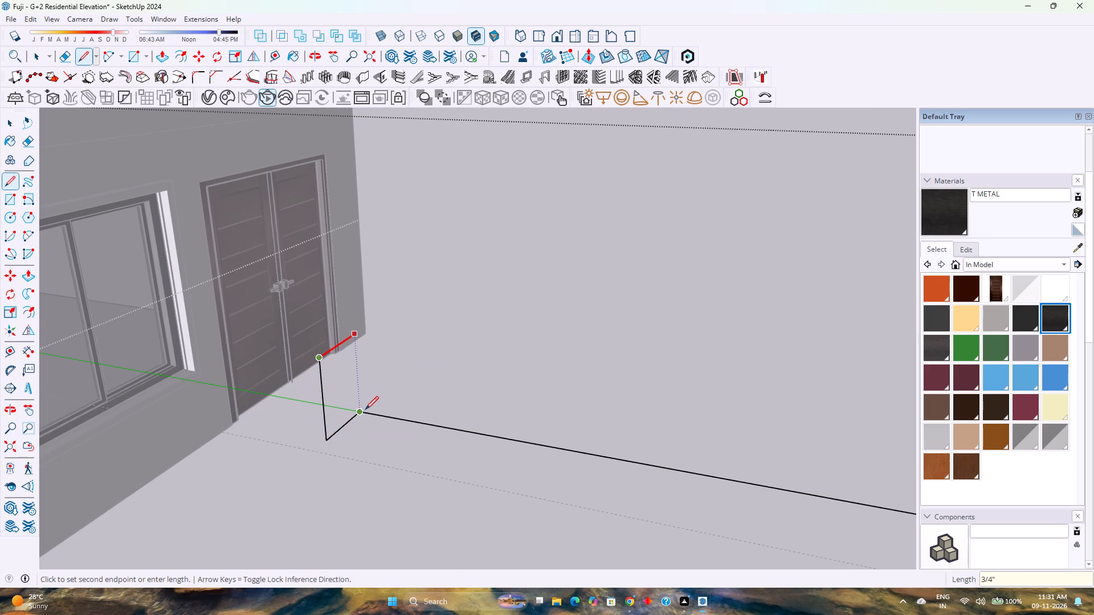
click(365, 409)
click(362, 411)
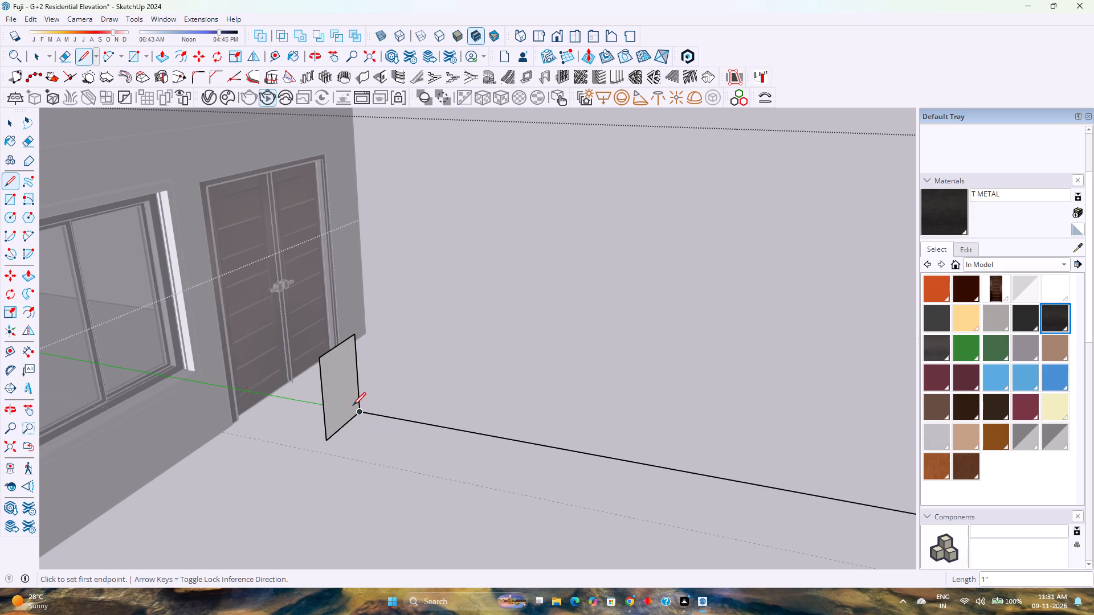
Extrude the small rectangular profile along the welded path with Follow Me to form the strip.
key(space)
click(381, 417)
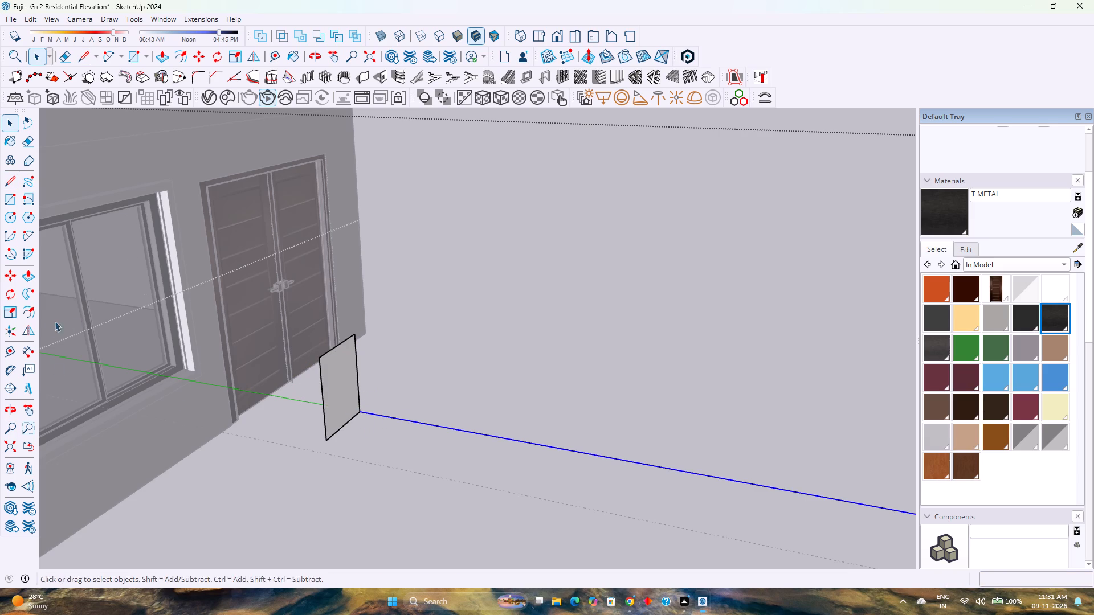
click(30, 298)
click(337, 384)
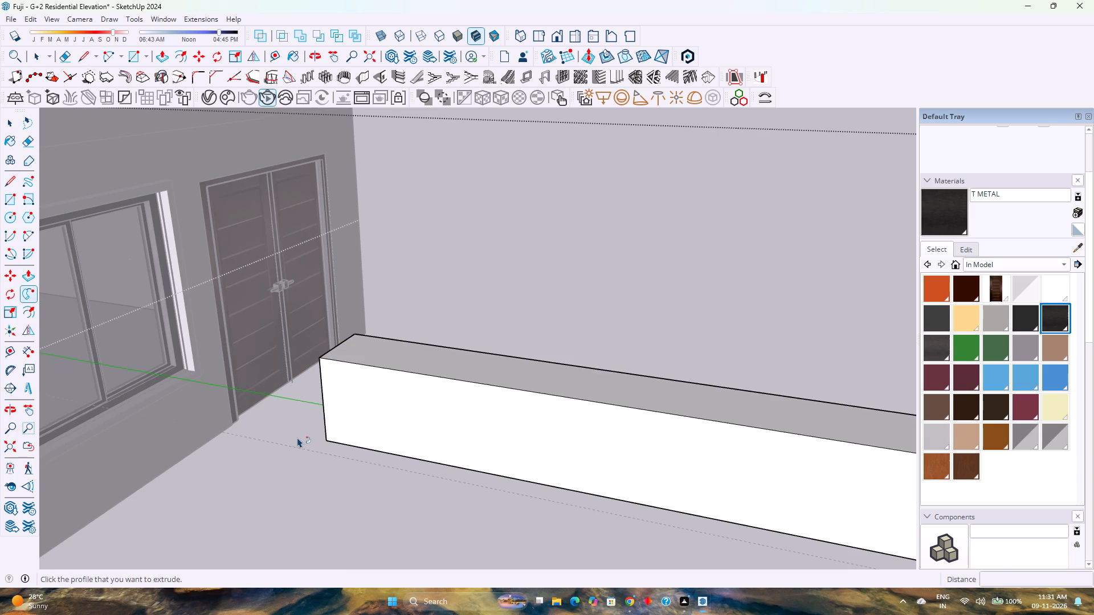
scroll(297, 437, down, 12)
key(space)
scroll(336, 427, down, 10)
key(Escape)
Move the finished strip 20' along the green axis into the groove of the projecting block's lower band.
click(338, 430)
scroll(338, 430, up, 12)
key(m)
scroll(319, 412, up, 5)
scroll(316, 413, down, 8)
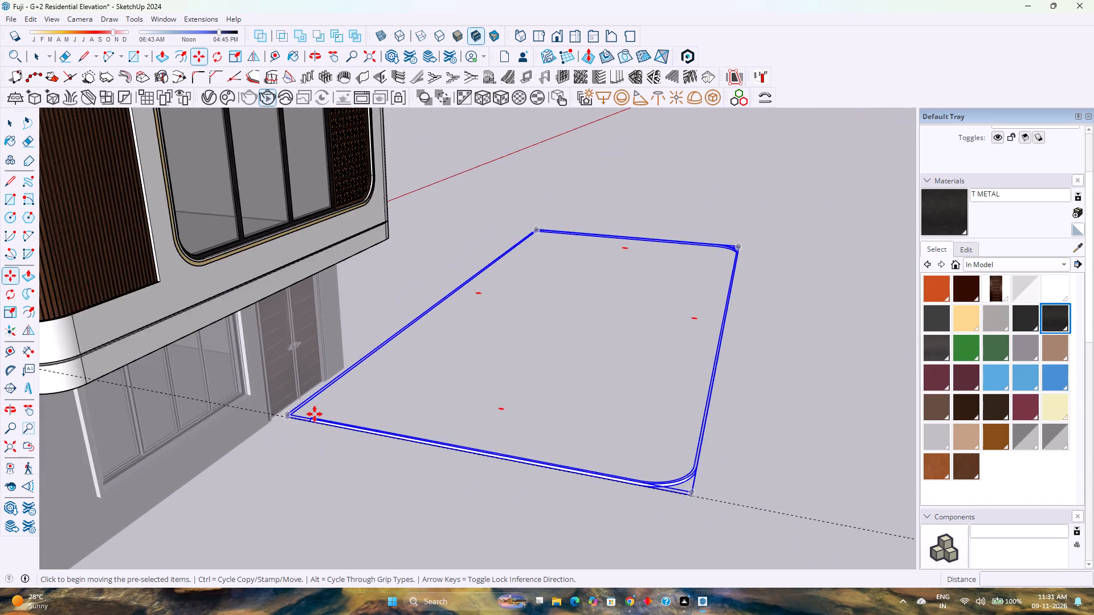
scroll(315, 415, down, 3)
scroll(529, 459, up, 9)
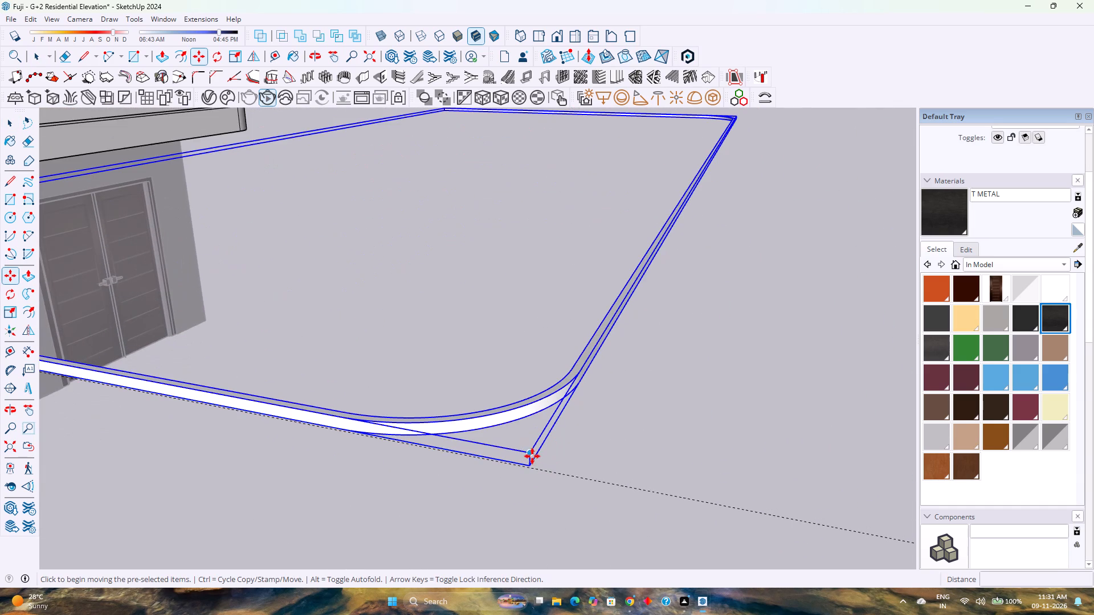
click(532, 454)
key(Left)
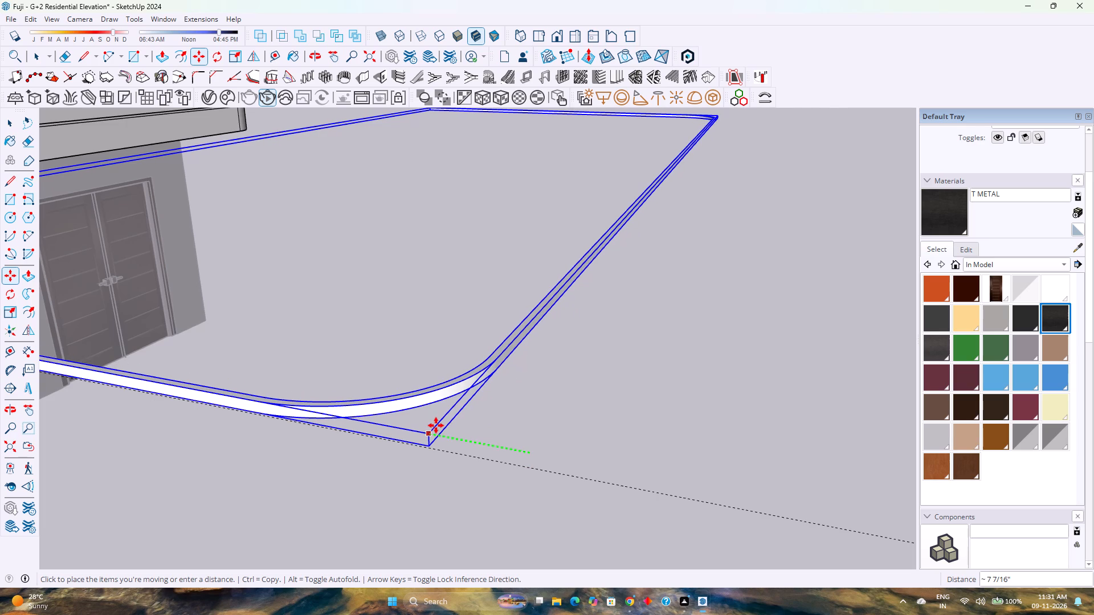
text(20')
key(Return)
scroll(439, 425, down, 3)
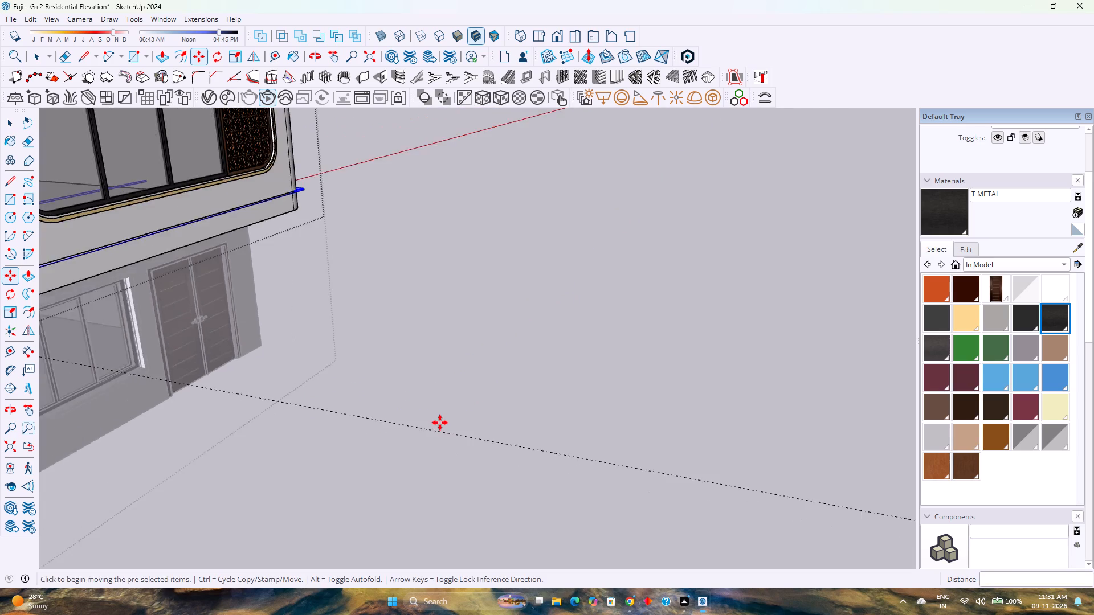
Copy the strip from the lower groove's end at the wall up about 19' 8" into the matching groove of the upper band.
scroll(440, 423, down, 8)
scroll(198, 396, up, 14)
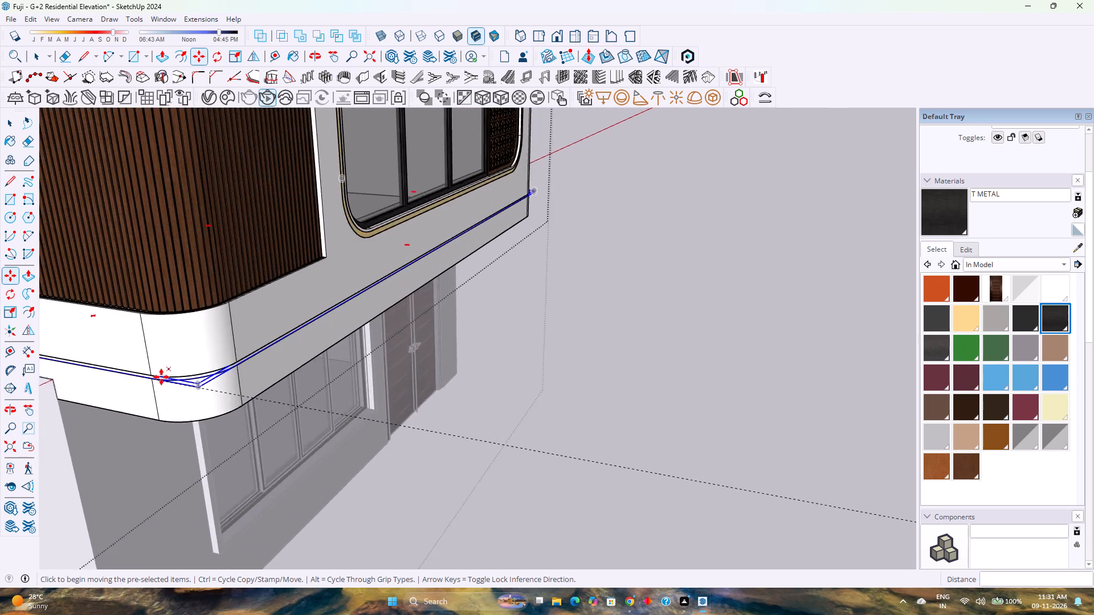
scroll(161, 377, up, 5)
middle_drag(160, 400, 516, 342)
scroll(517, 342, down, 3)
scroll(238, 415, up, 3)
shift+middle_drag(242, 415, 365, 383)
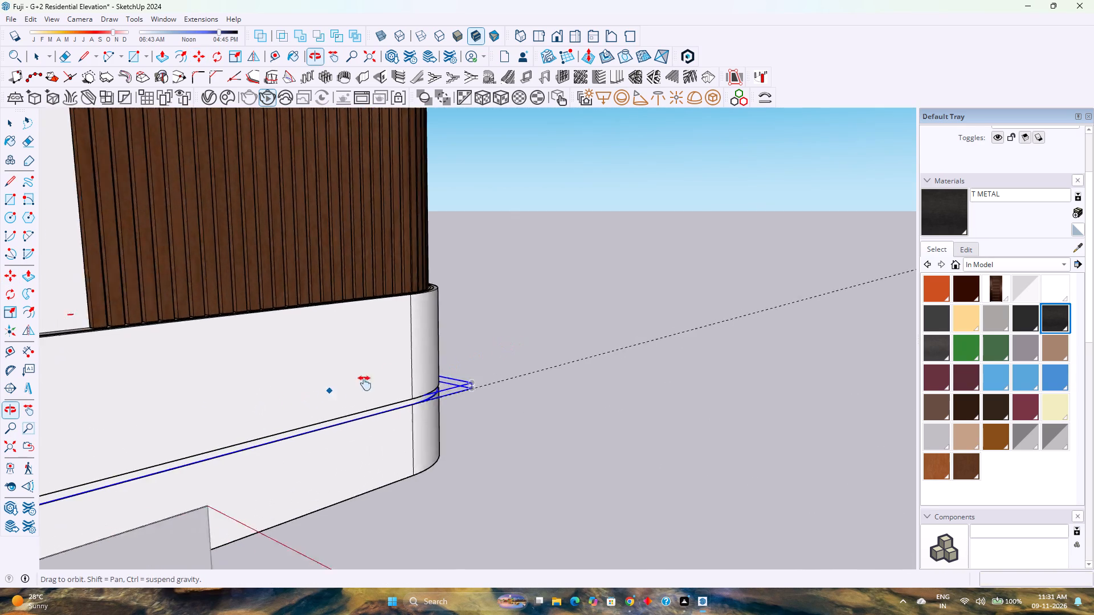
shift+middle_drag(365, 383, 521, 346)
scroll(520, 348, down, 4)
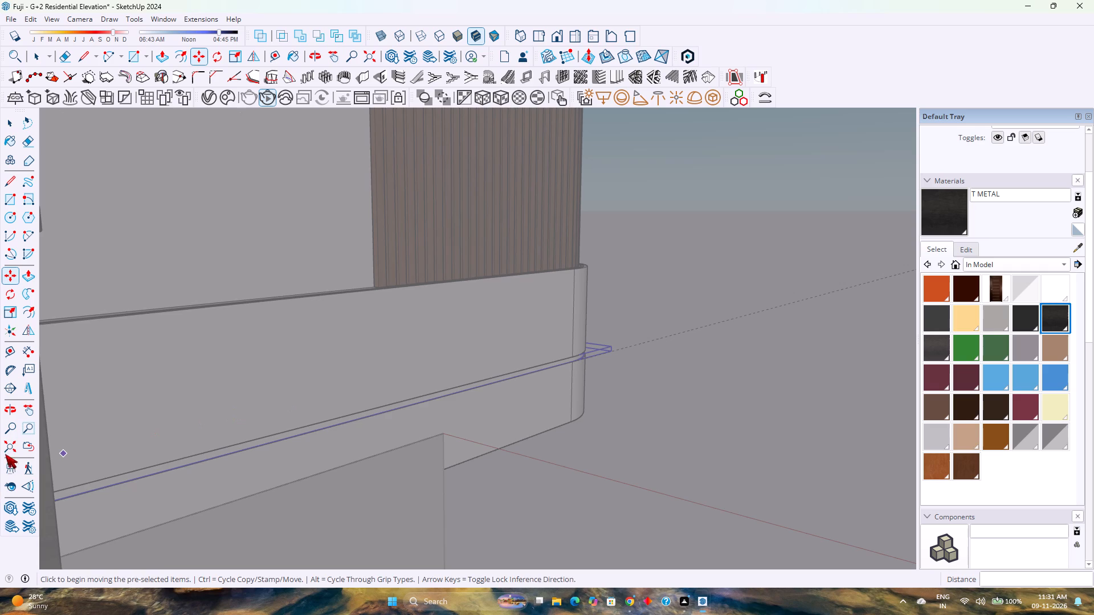
click(5, 450)
middle_drag(428, 392, 0, 489)
scroll(226, 461, down, 4)
scroll(627, 456, up, 1)
middle_drag(600, 454, 491, 470)
scroll(587, 474, up, 19)
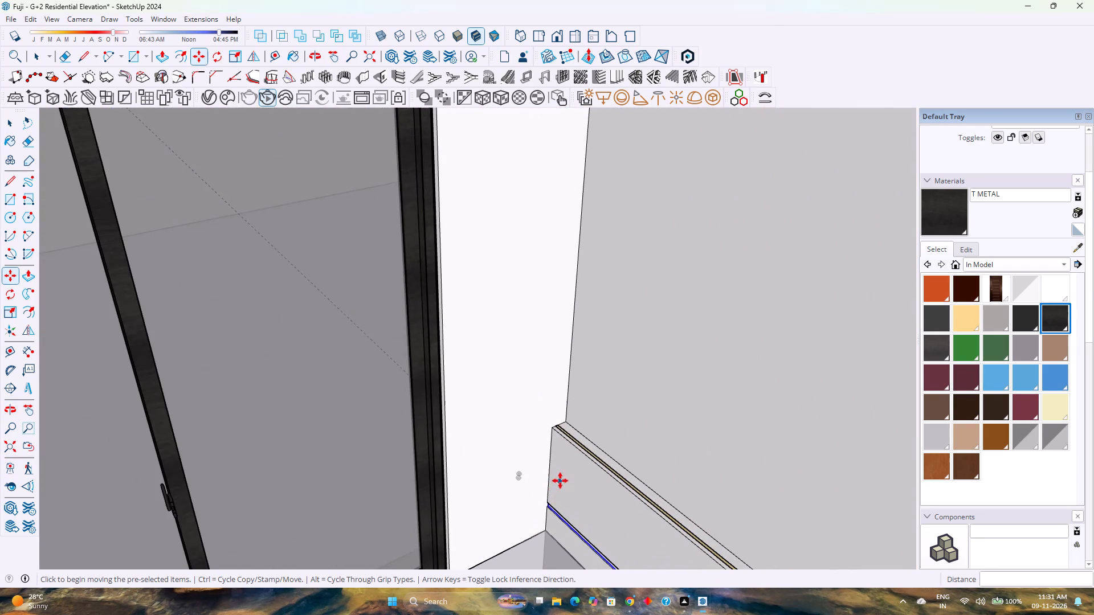
scroll(545, 514, up, 20)
scroll(545, 514, up, 2)
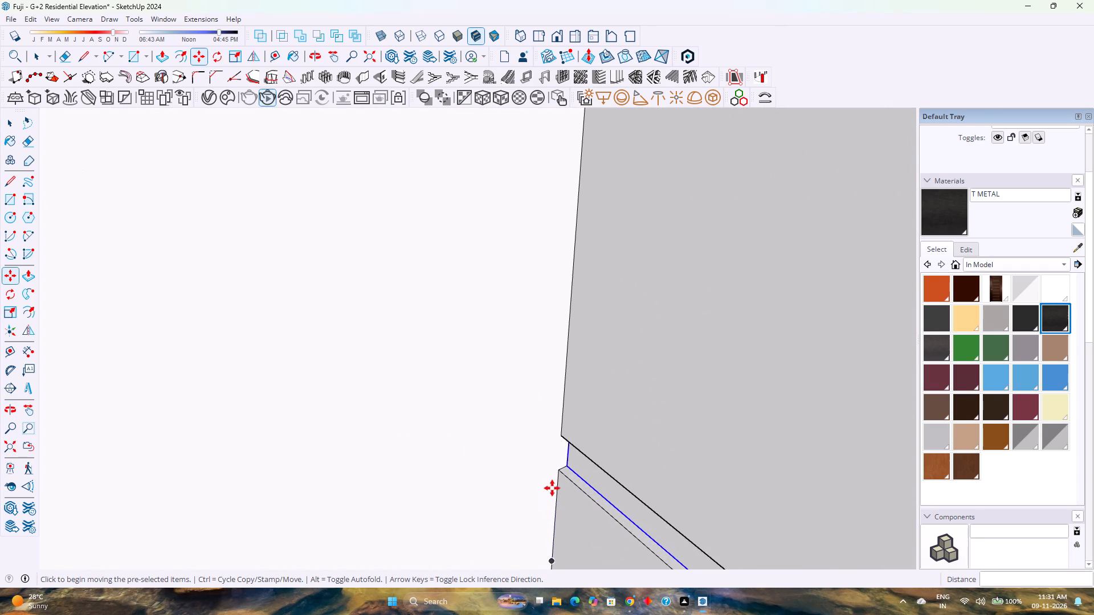
scroll(552, 488, up, 2)
click(564, 462)
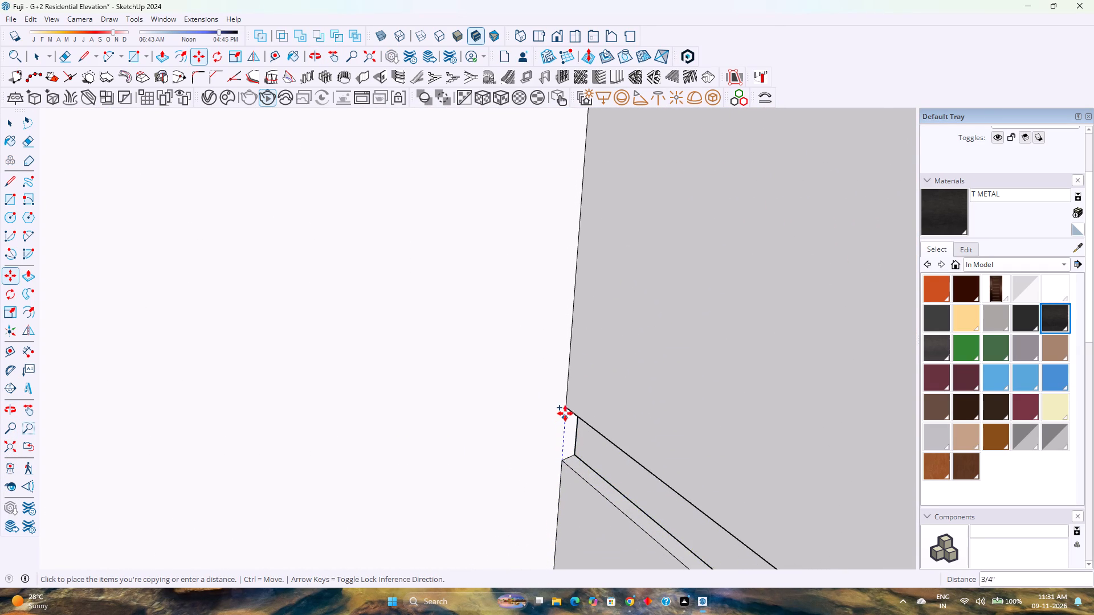
scroll(565, 408, down, 17)
shift+middle_drag(570, 392, 481, 587)
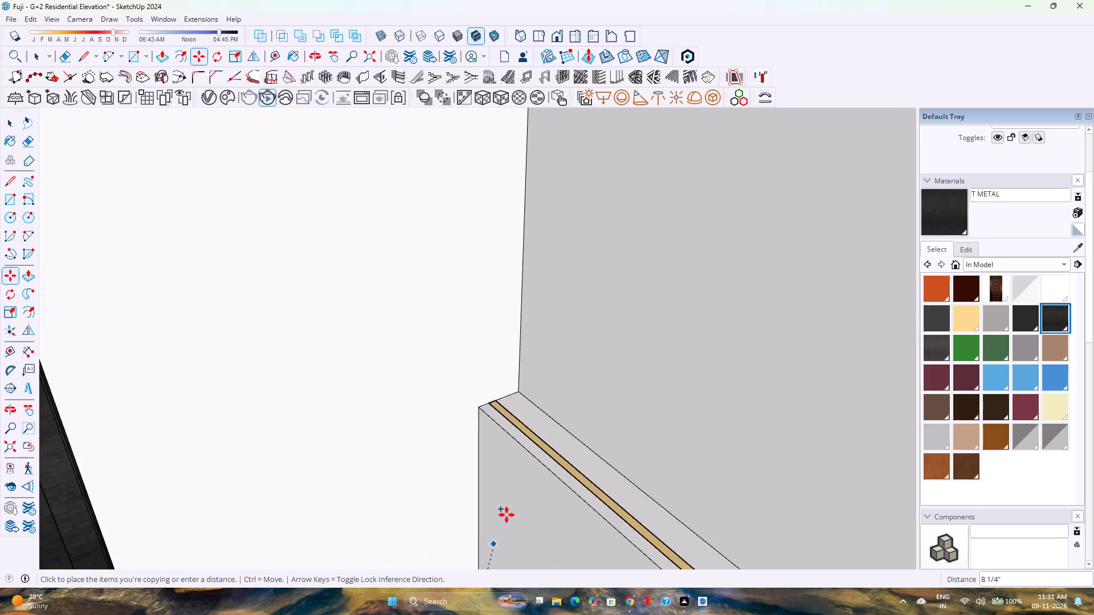
scroll(508, 511, down, 13)
shift+middle_drag(505, 363, 435, 553)
scroll(430, 535, down, 4)
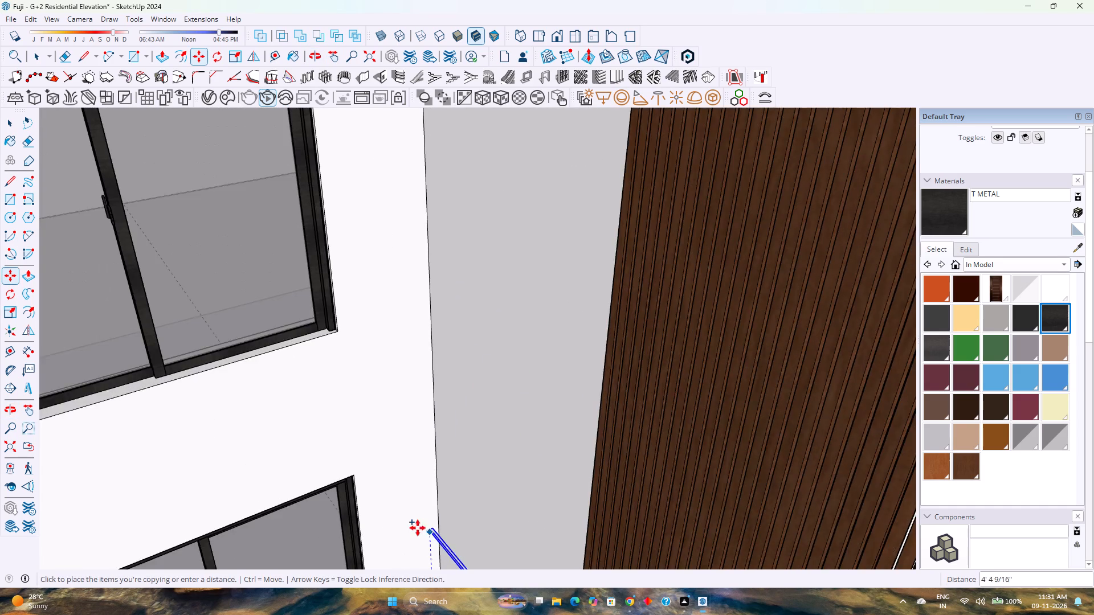
scroll(418, 528, down, 3)
scroll(414, 526, up, 1)
scroll(413, 520, down, 8)
scroll(421, 290, up, 5)
scroll(390, 243, up, 16)
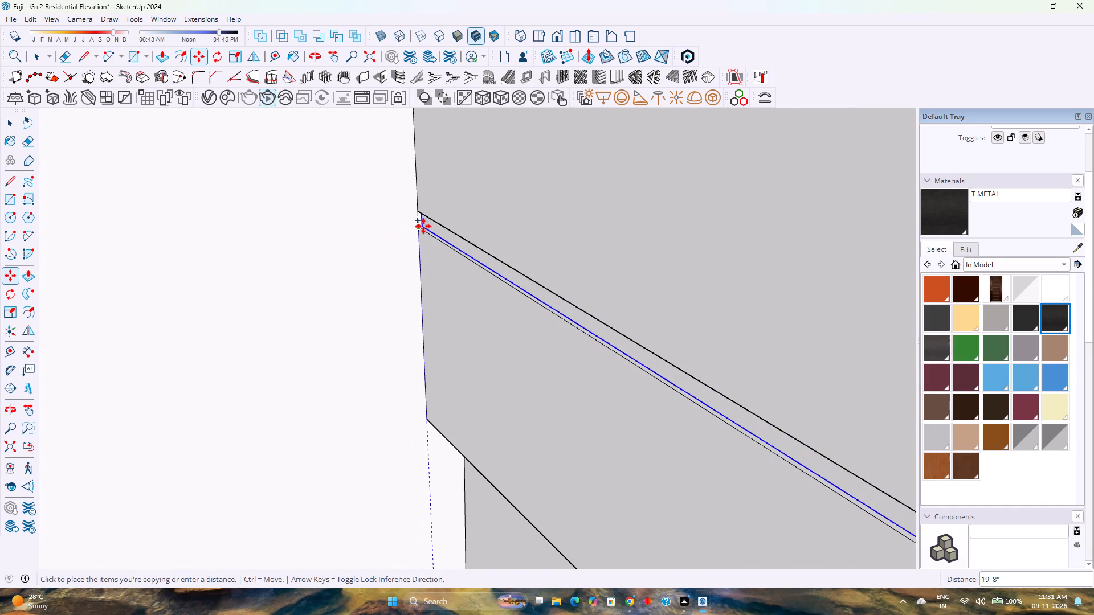
click(422, 228)
Erase the short vertical wall edge across the end of the upper band's groove.
key(space)
double_click(407, 233)
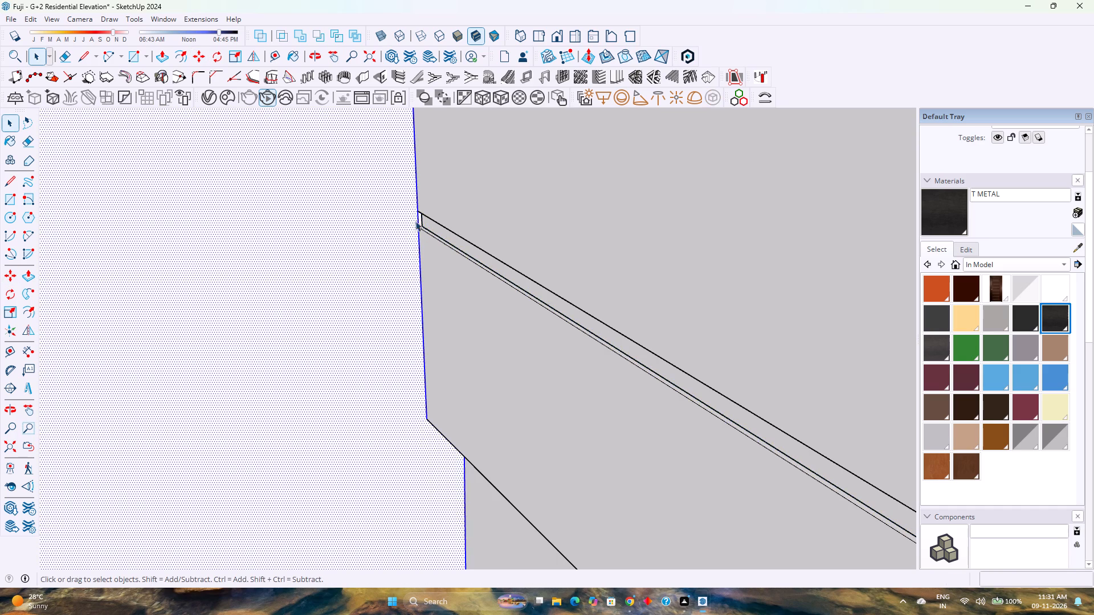
scroll(417, 220, up, 3)
click(419, 219)
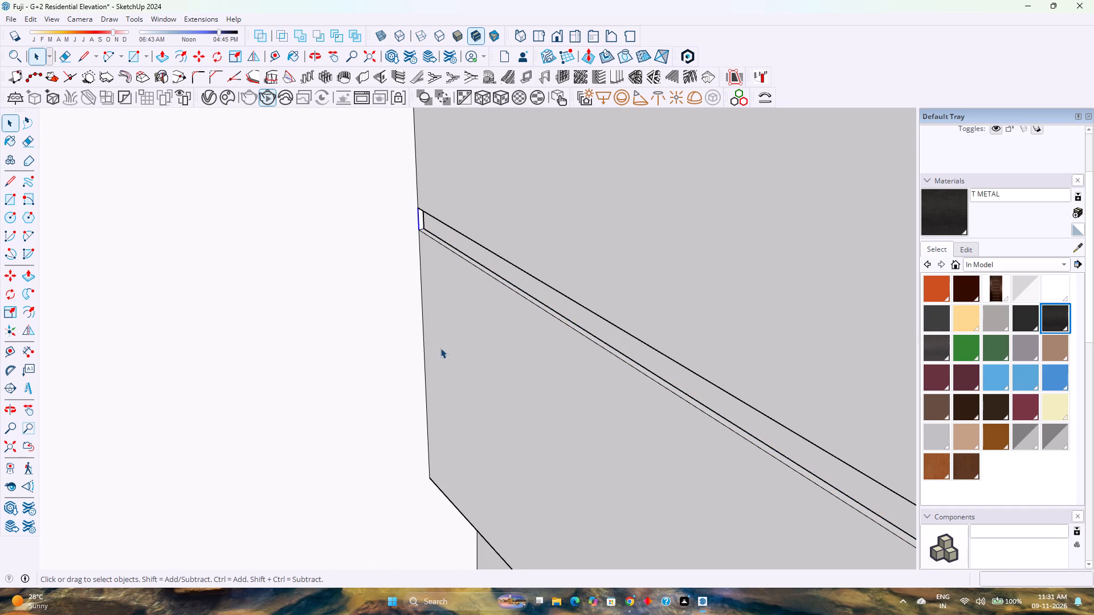
key(Delete)
Delete all guides in the open wall group.
scroll(350, 359, down, 18)
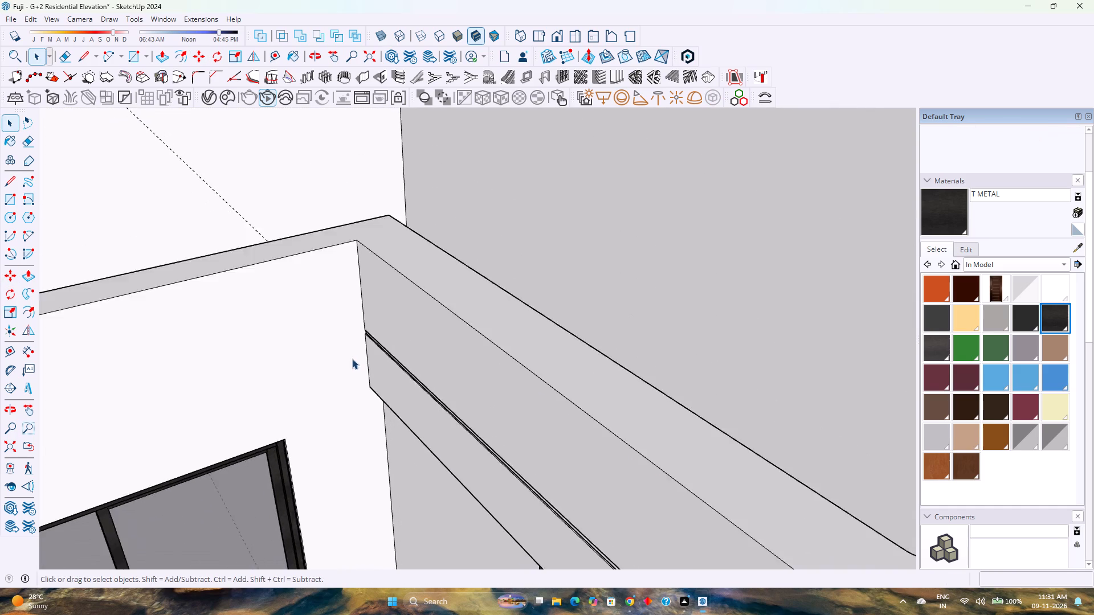
scroll(352, 359, down, 4)
middle_drag(352, 359, 394, 298)
scroll(643, 464, up, 3)
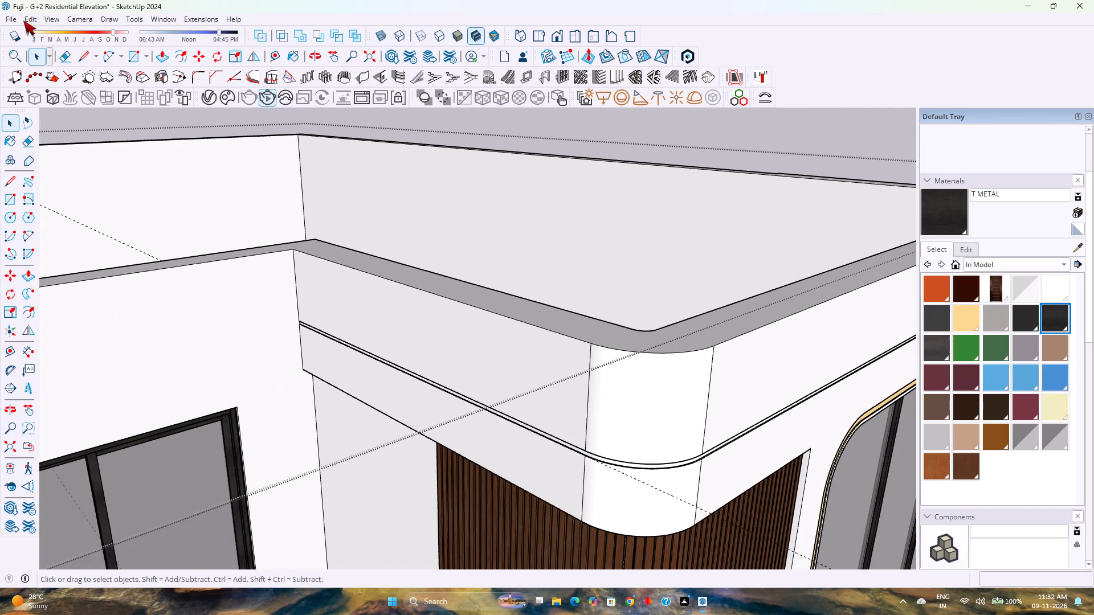
click(30, 16)
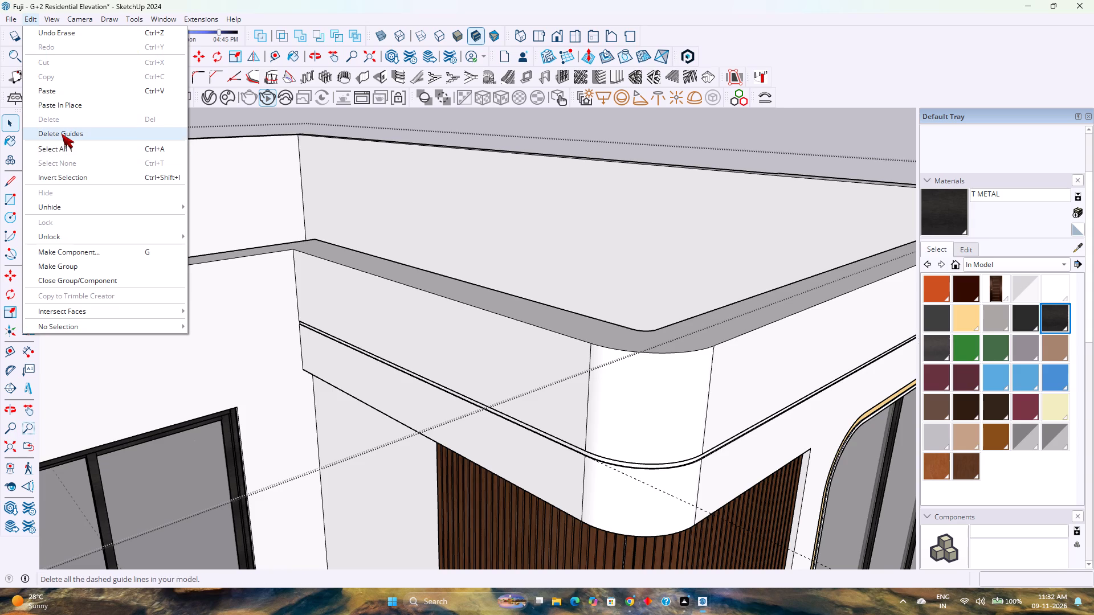
click(62, 134)
Apply the Outer Light - 1 material from the V-Ray Asset Editor to the upper and lower groove strips.
scroll(569, 436, up, 5)
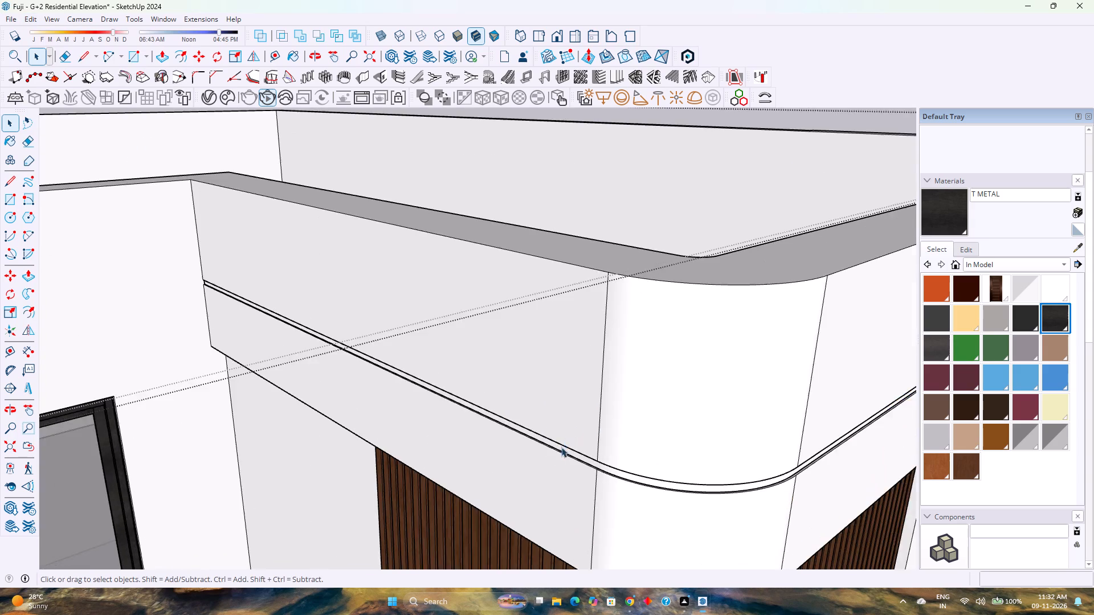
scroll(561, 447, up, 7)
click(565, 448)
scroll(551, 435, down, 7)
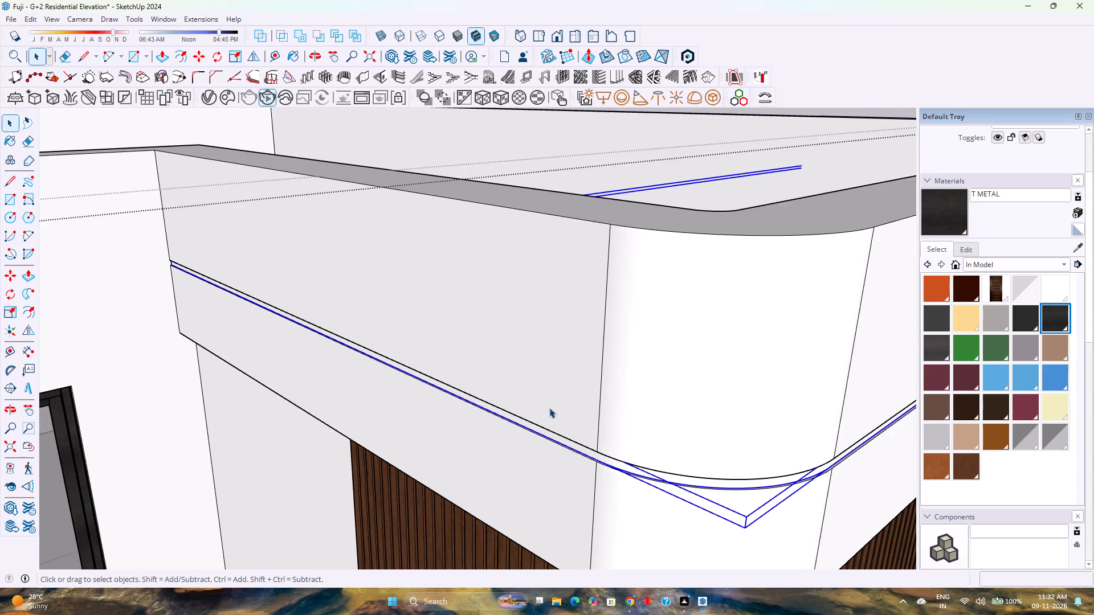
scroll(549, 408, down, 19)
shift+middle_drag(516, 452, 560, 241)
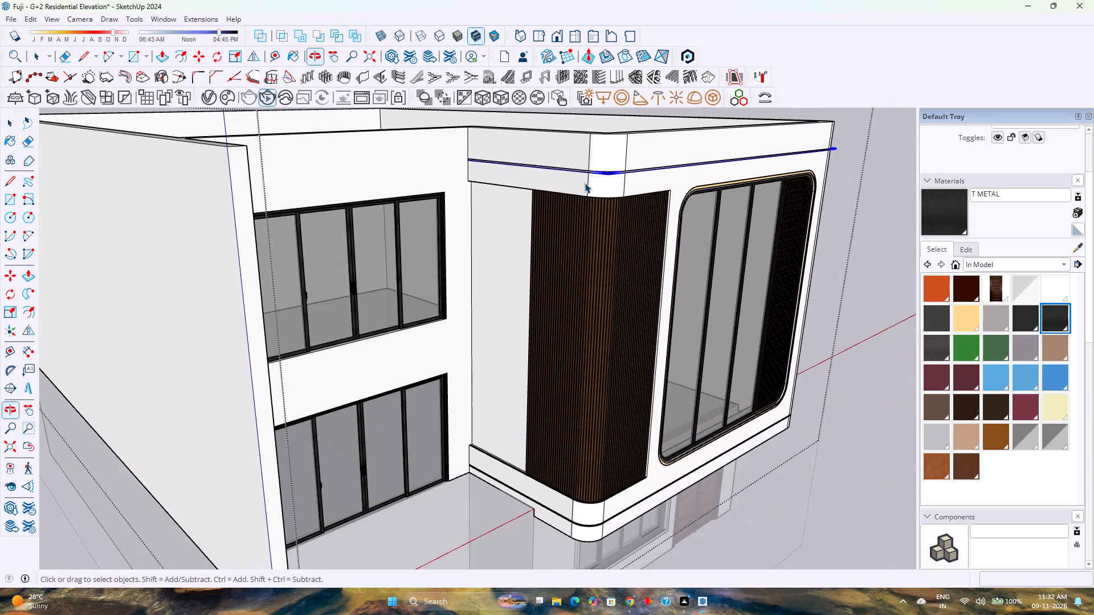
scroll(503, 487, up, 18)
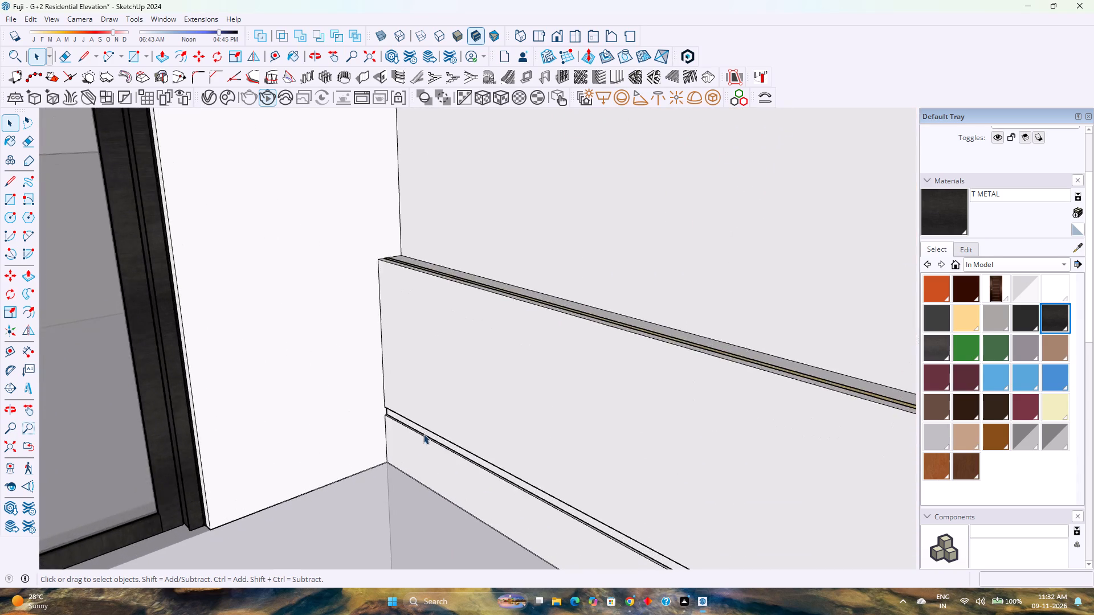
scroll(423, 434, up, 8)
ctrl+click(404, 421)
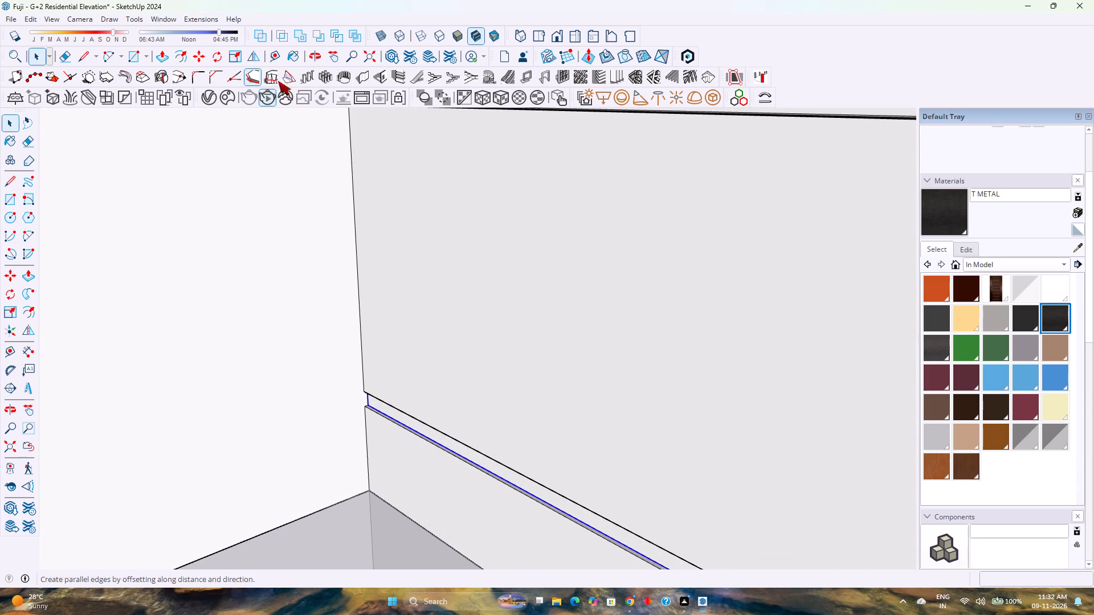
click(213, 99)
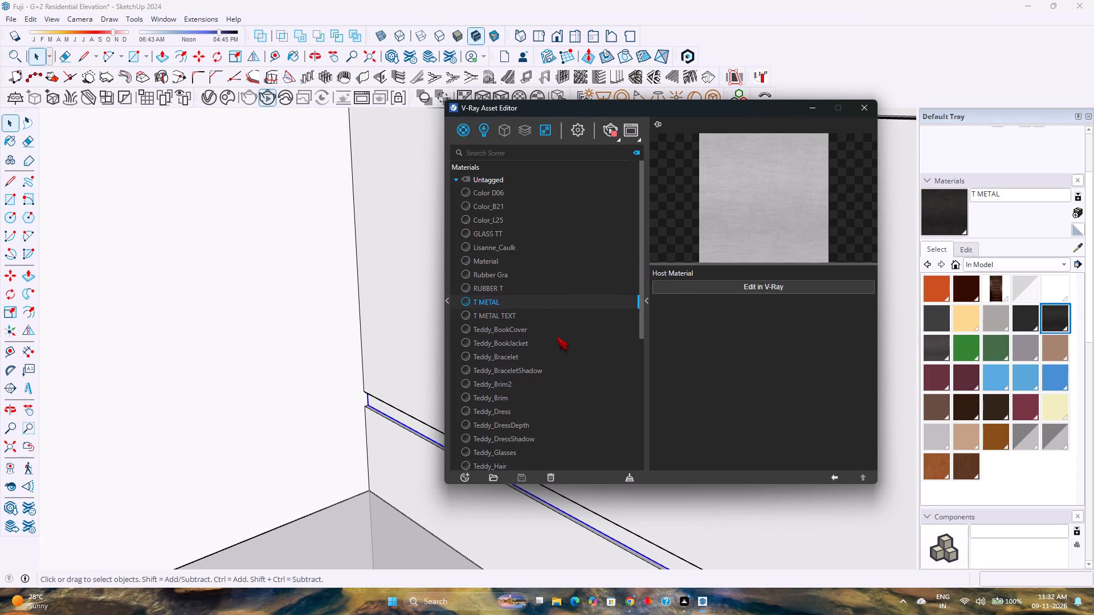
scroll(557, 337, down, 7)
click(488, 387)
right_click(488, 387)
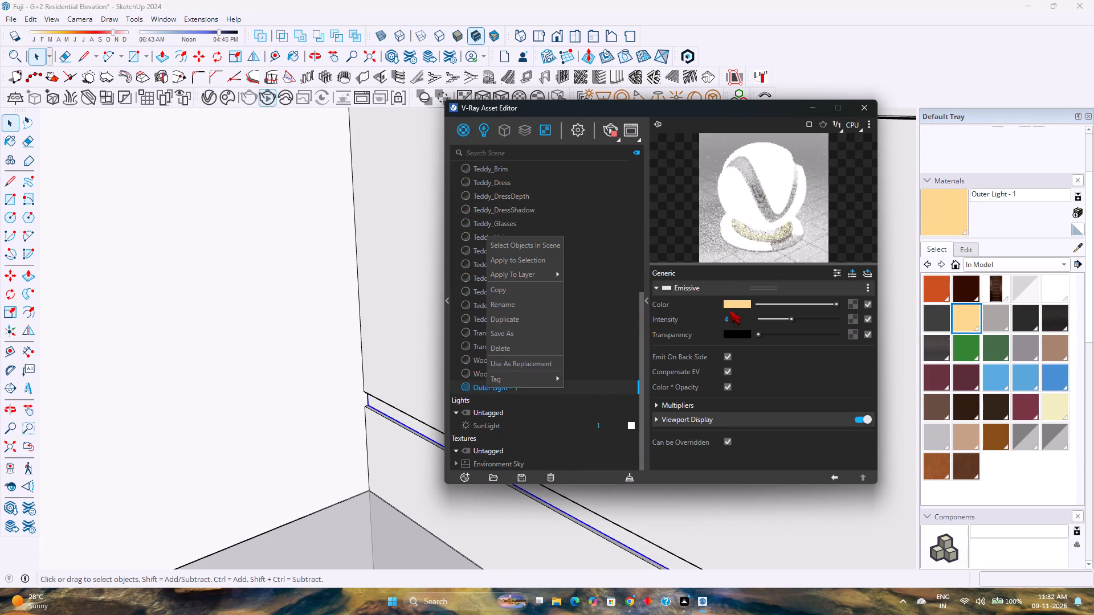
click(531, 260)
scroll(305, 405, down, 3)
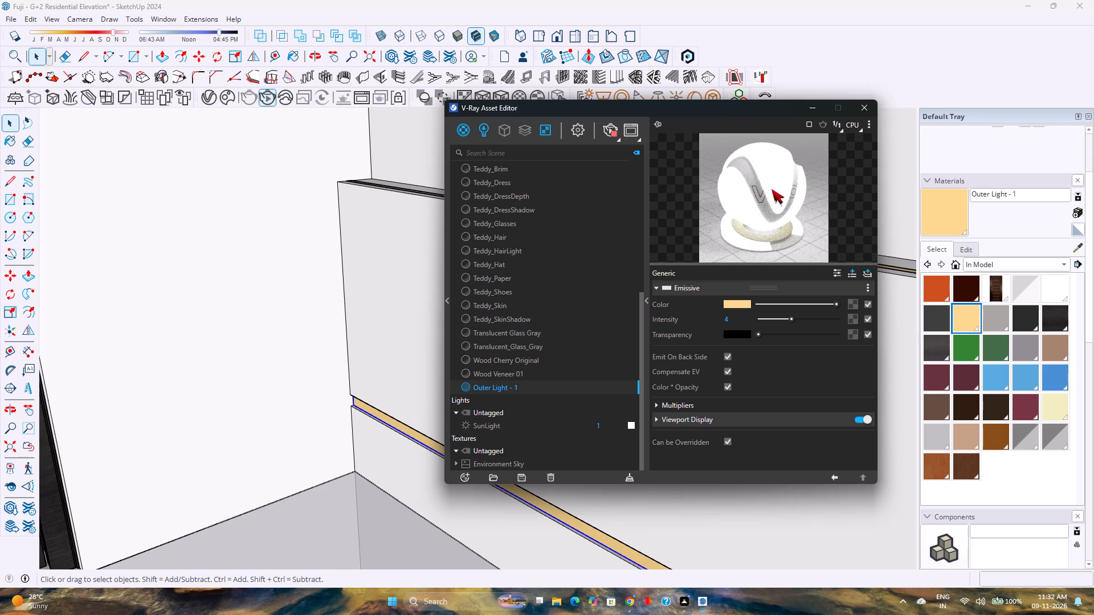
click(869, 103)
scroll(421, 351, down, 12)
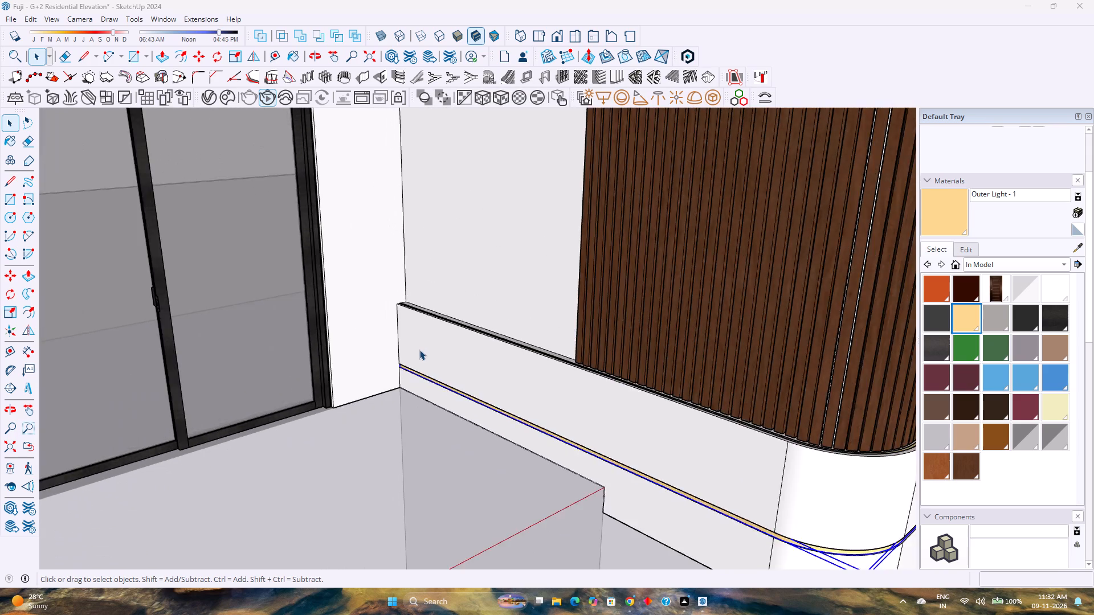
Clear the selection of the groove strips and save the model.
scroll(419, 350, down, 14)
scroll(419, 348, up, 1)
click(718, 509)
scroll(704, 474, down, 3)
middle_drag(705, 472, 487, 452)
scroll(483, 441, down, 2)
shift+middle_drag(484, 432, 543, 522)
middle_drag(500, 485, 447, 419)
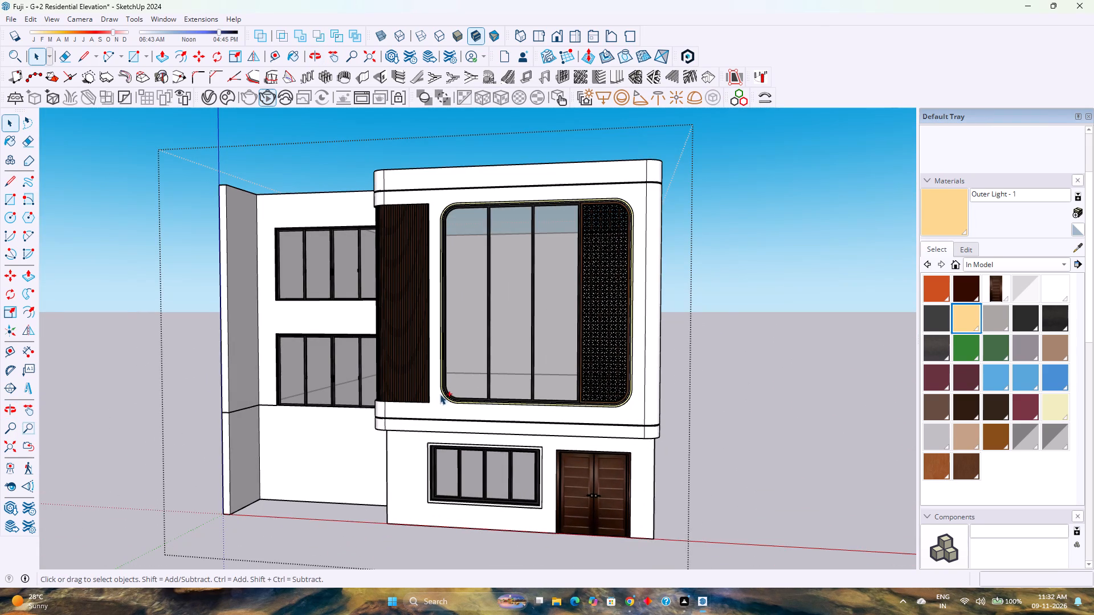
key(ctrl+s)
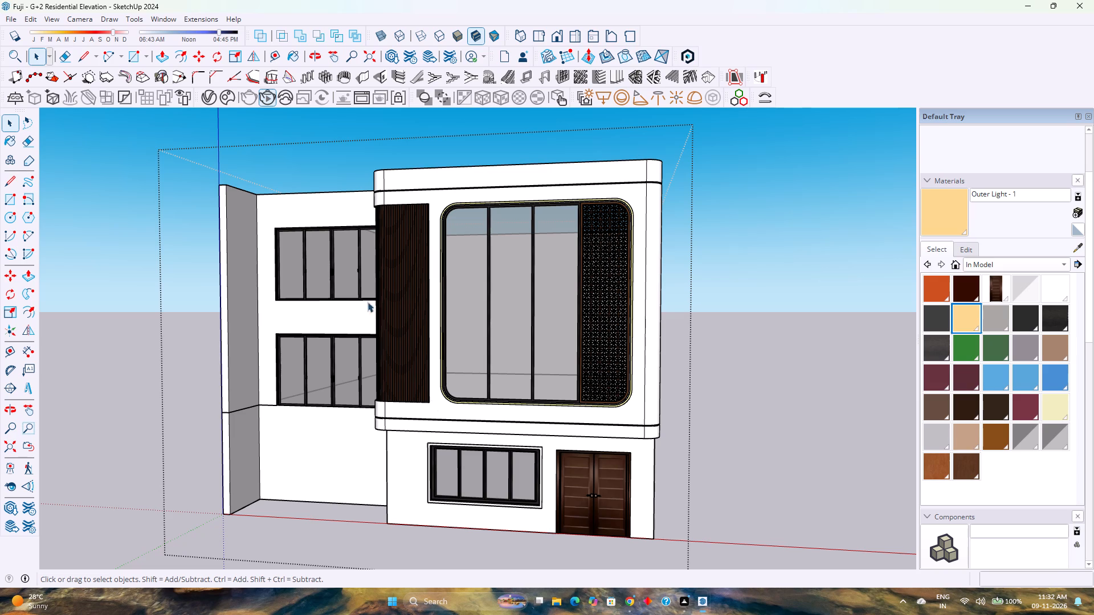
Set the standard front view and start an interactive V-Ray render of the elevation.
click(561, 35)
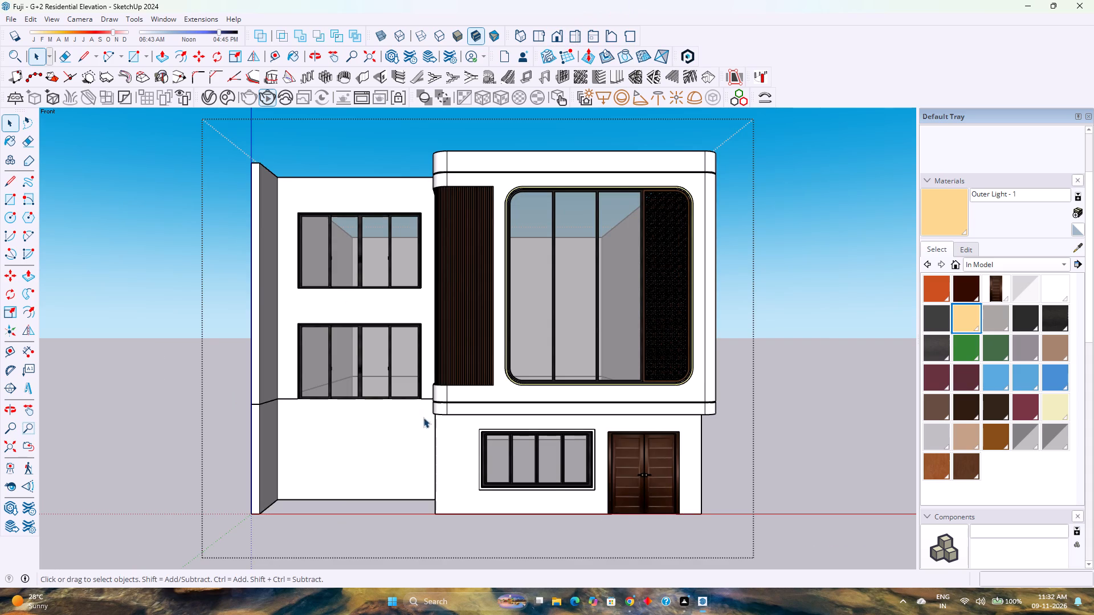
scroll(504, 326, up, 2)
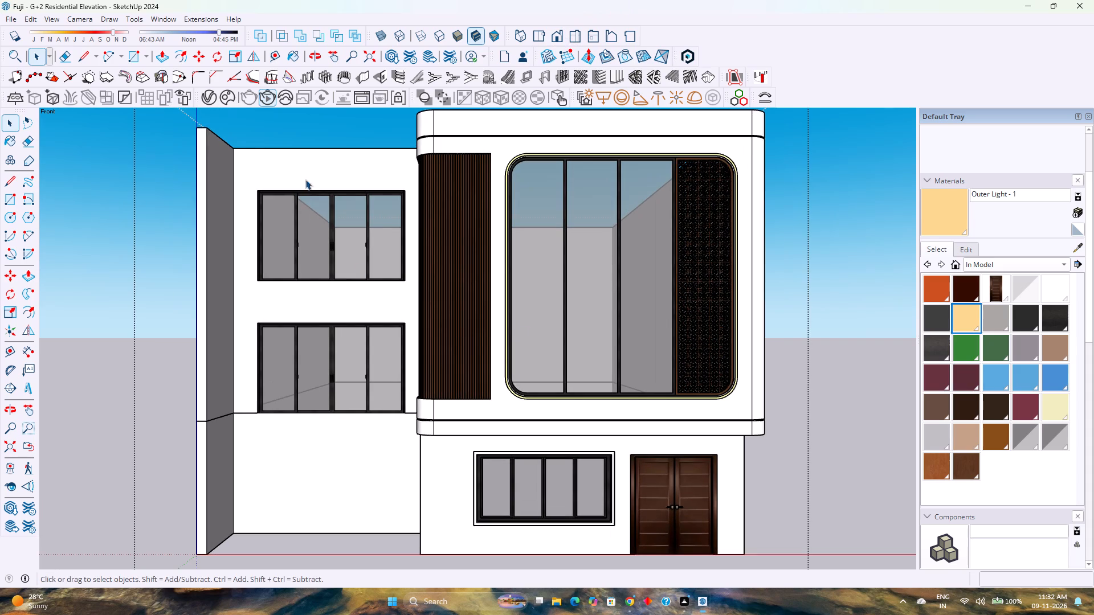
click(211, 98)
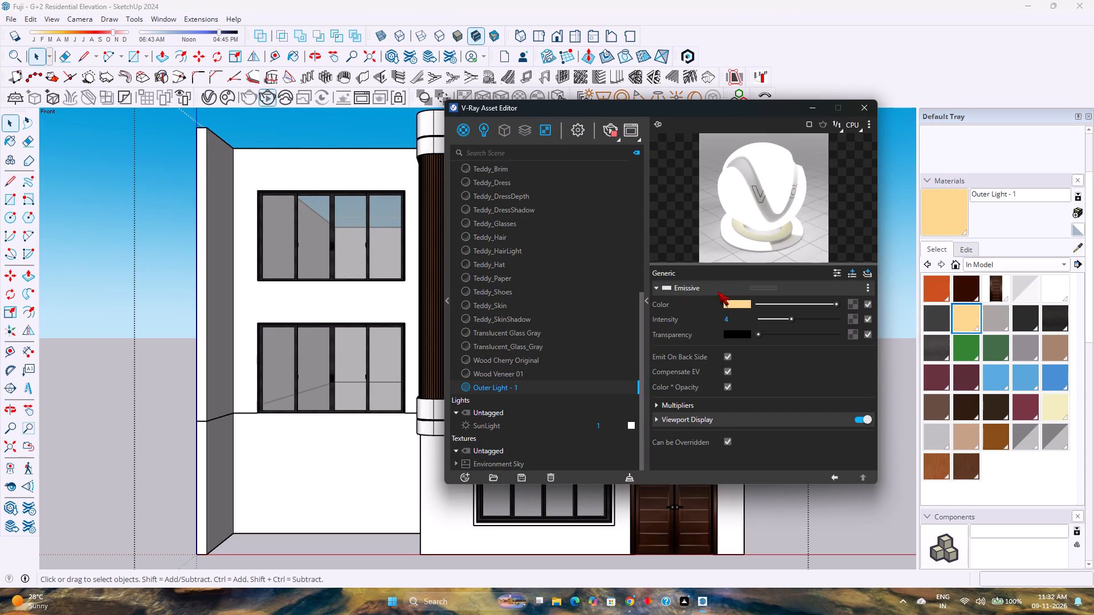
click(855, 109)
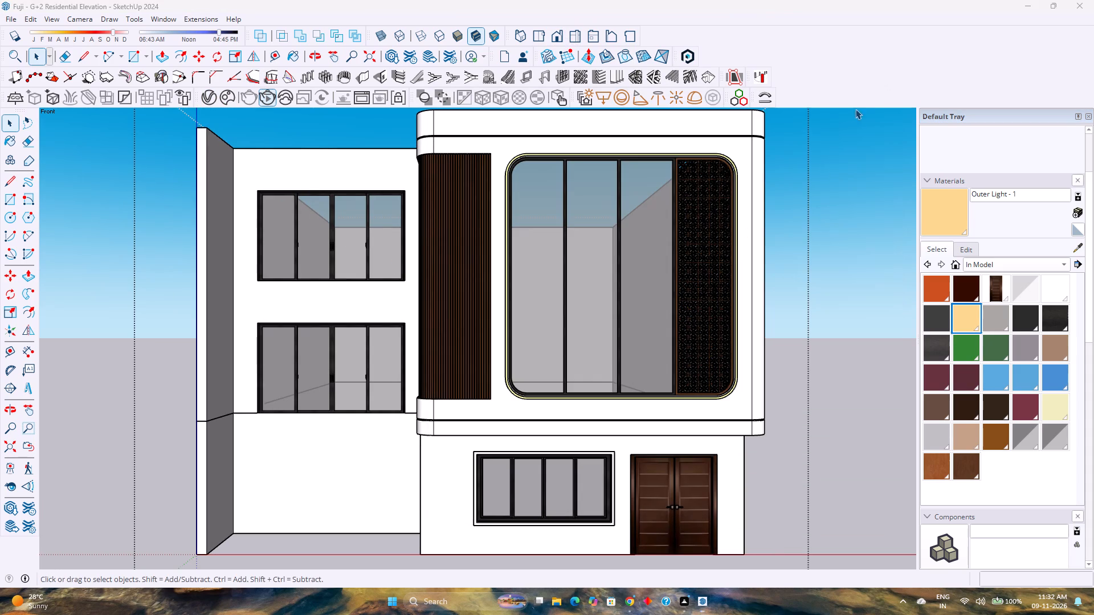
click(266, 93)
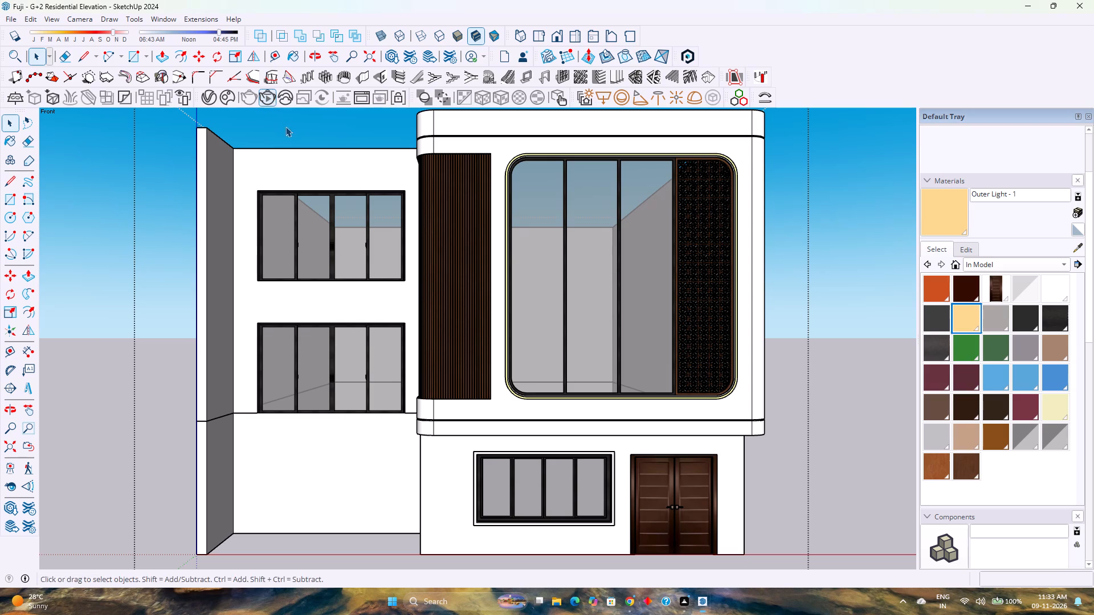
click(268, 93)
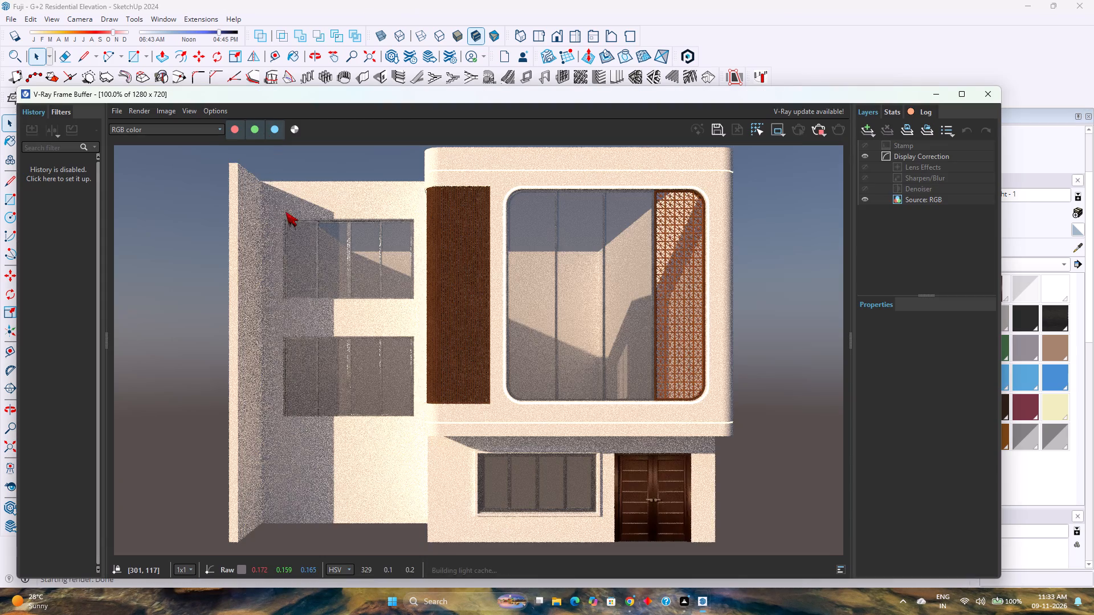
Preview progressively later sun times up to sunset in the interactive render and examine how the light strips glow.
click(224, 32)
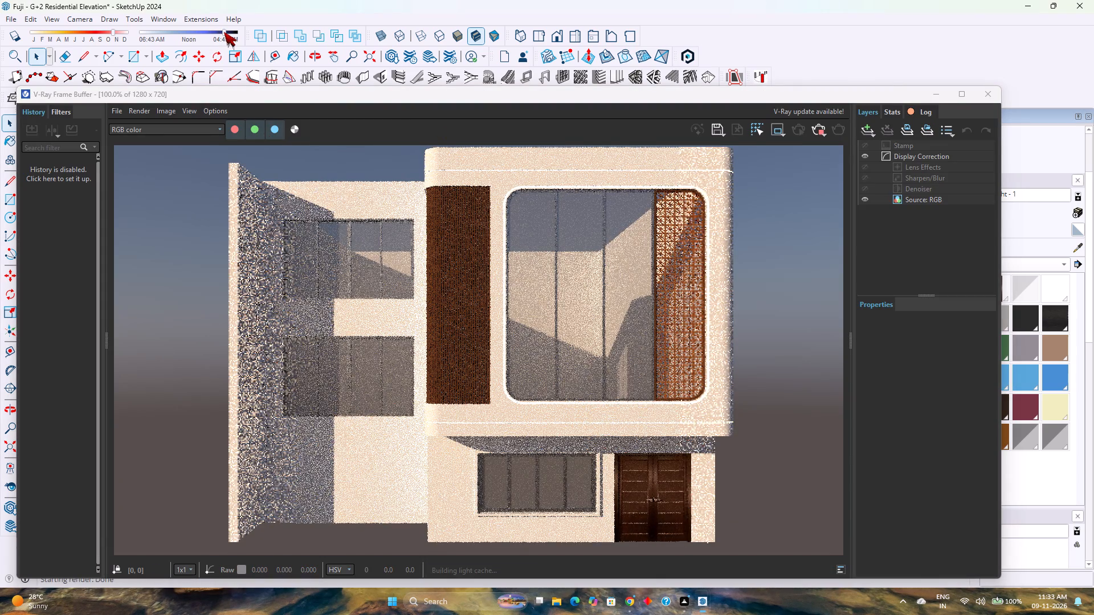
click(227, 32)
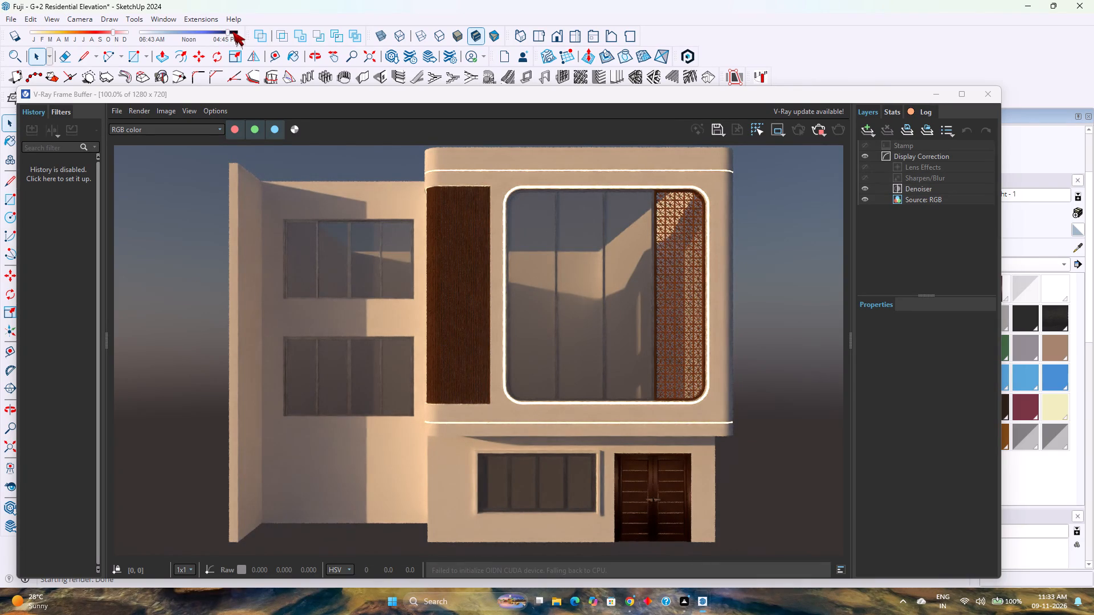
click(232, 31)
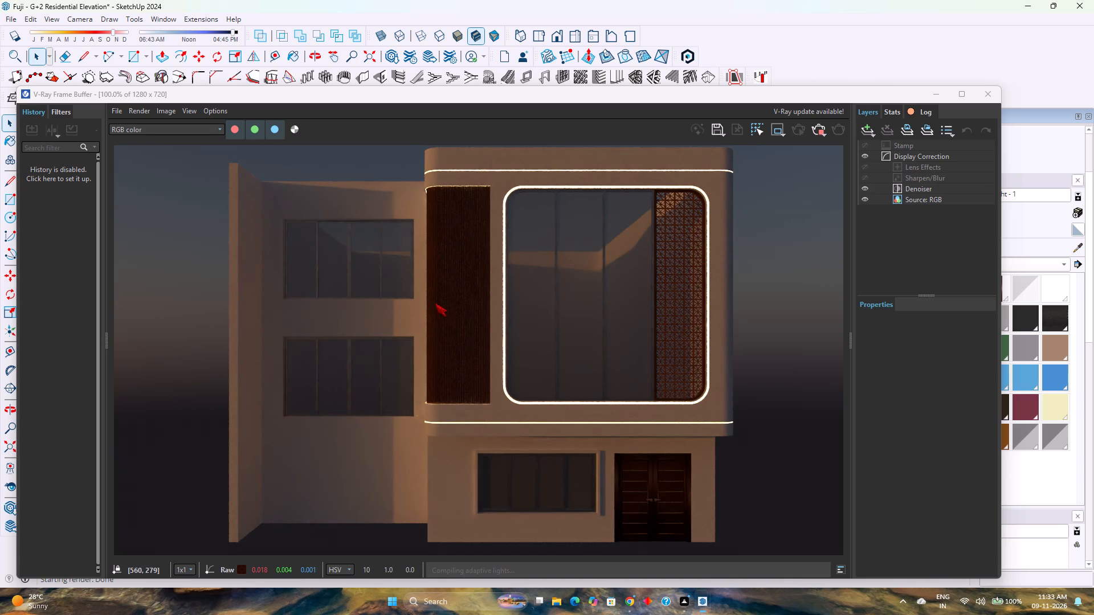
scroll(452, 350, down, 2)
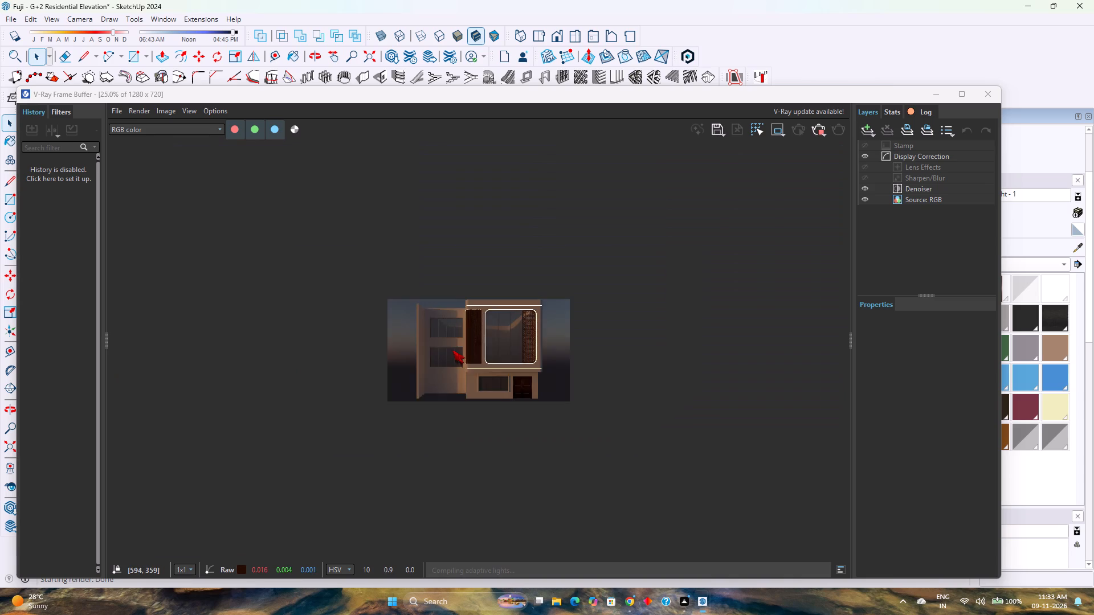
scroll(452, 350, up, 2)
scroll(451, 348, down, 2)
scroll(466, 346, up, 2)
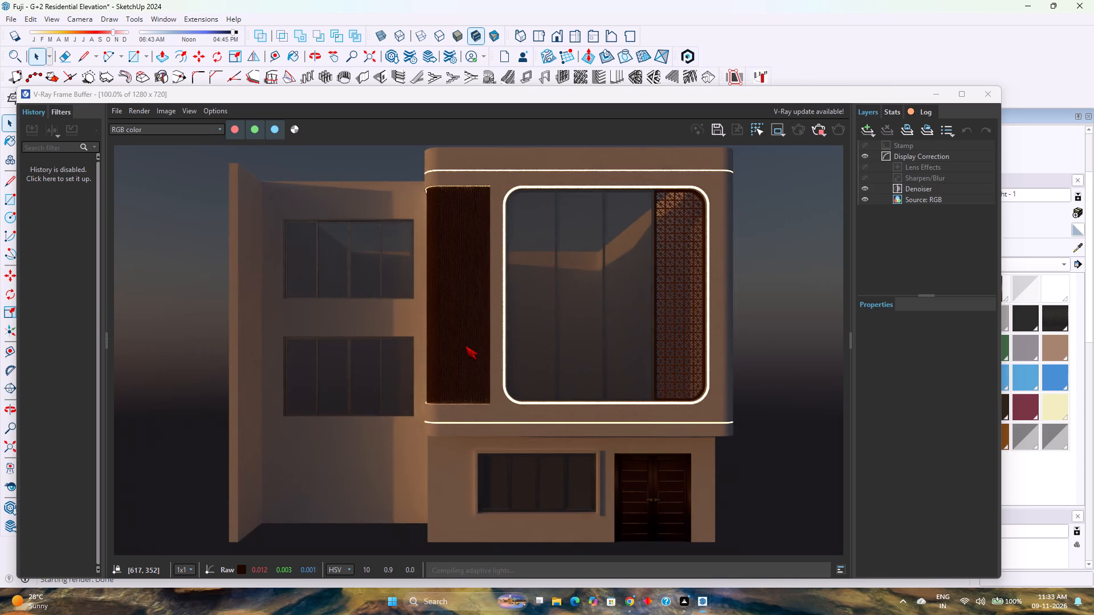
scroll(468, 344, down, 2)
scroll(466, 343, up, 1)
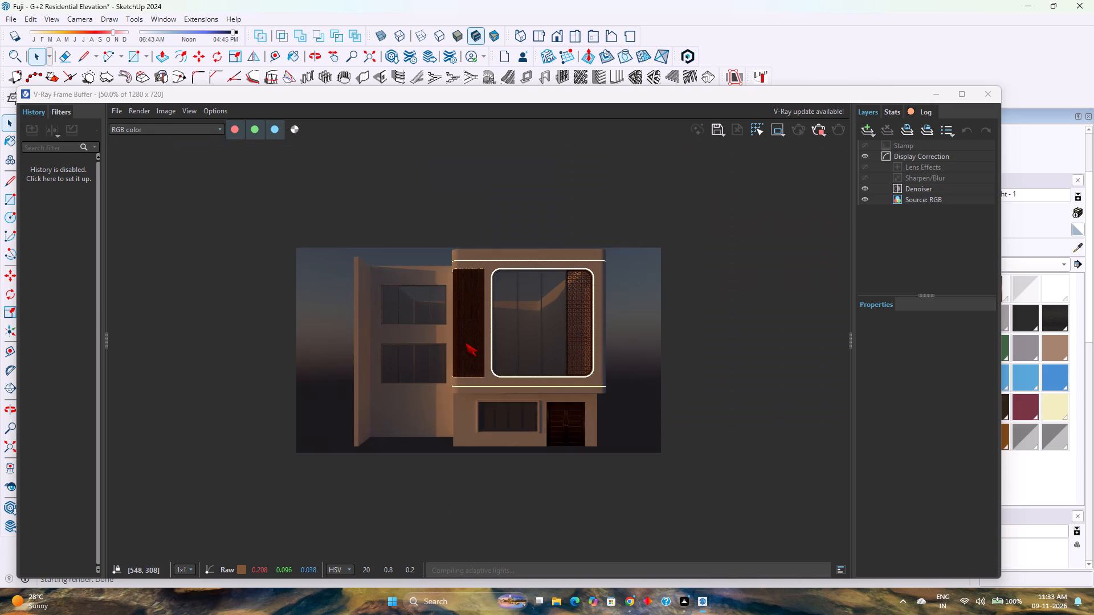
Set the shadow time back to earlier in the afternoon and close the V-Ray render.
click(222, 32)
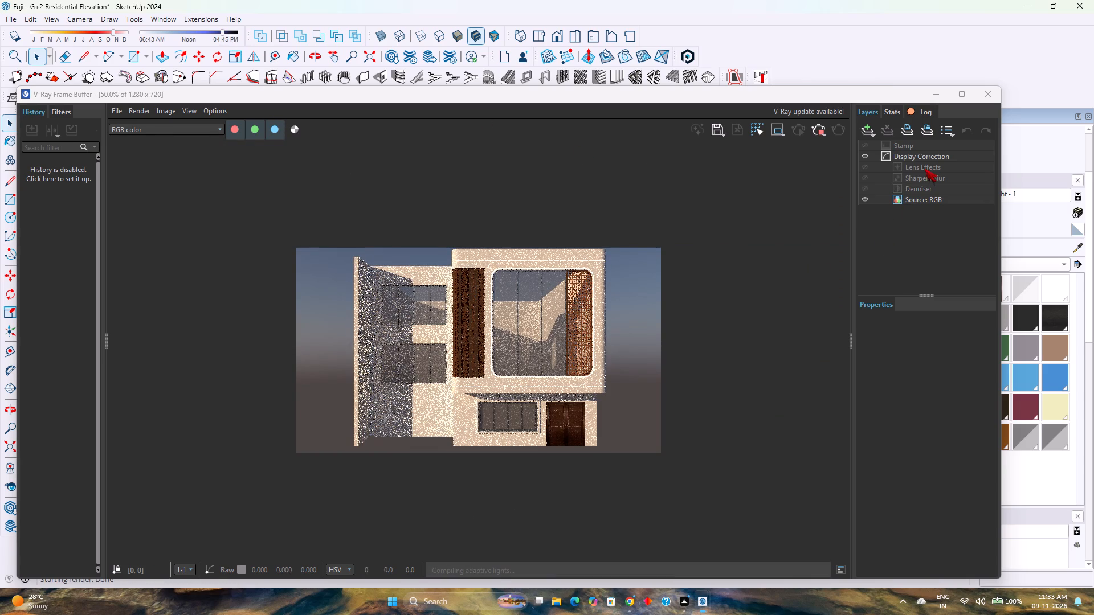
click(983, 96)
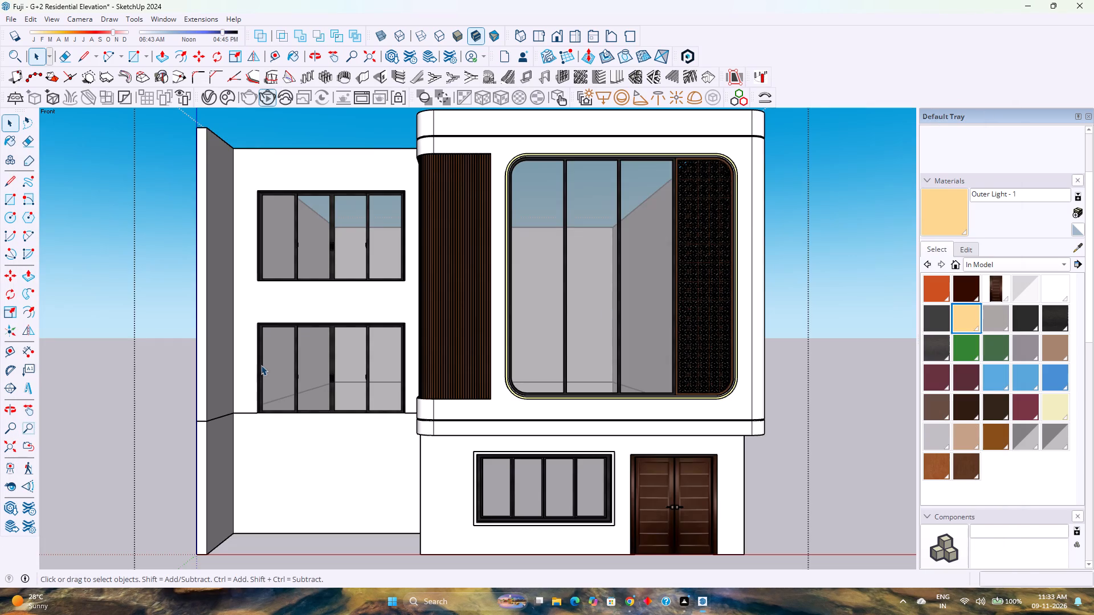
Move the upper-floors group straight up 6" from the top of the ground-floor walls.
scroll(261, 364, down, 4)
scroll(260, 364, up, 2)
scroll(260, 364, down, 4)
scroll(258, 364, up, 2)
scroll(258, 364, down, 3)
scroll(258, 364, up, 5)
middle_drag(262, 409, 391, 463)
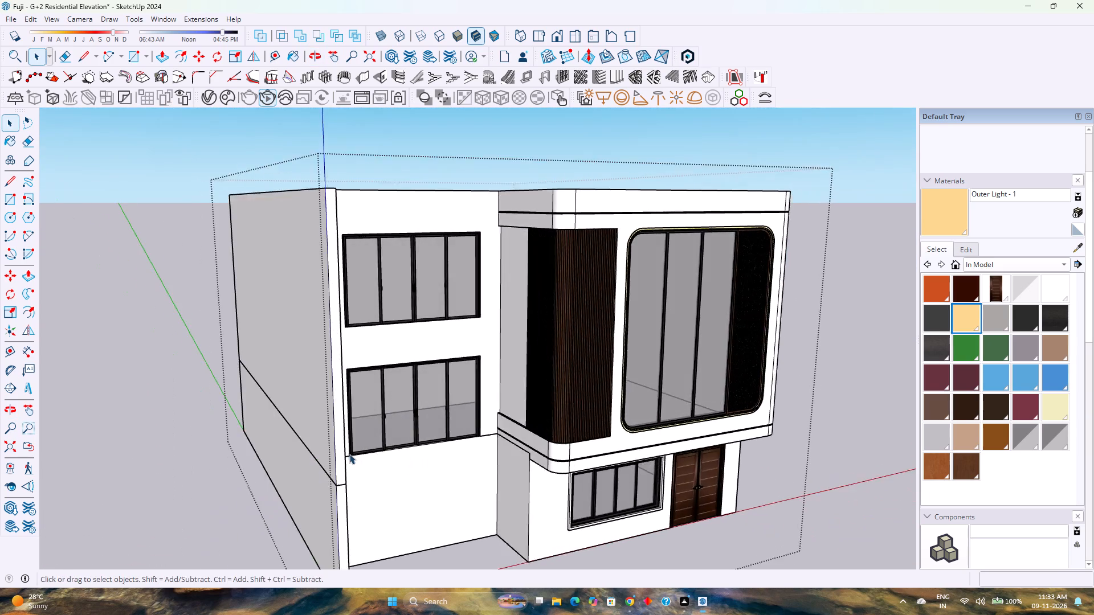
scroll(348, 453, down, 2)
middle_drag(349, 451, 295, 386)
scroll(455, 393, up, 4)
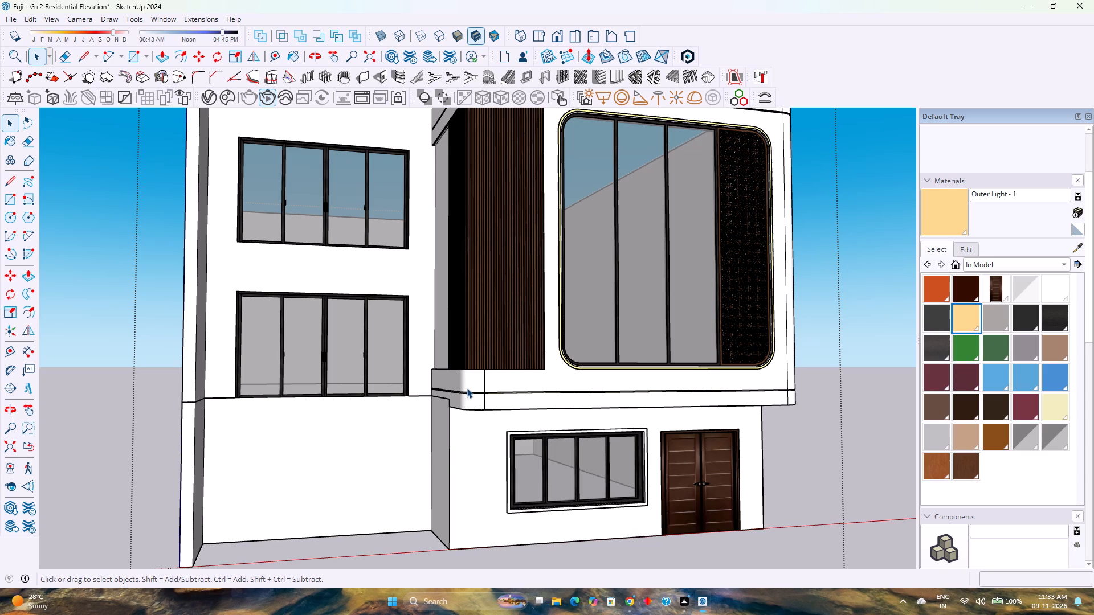
double_click(467, 388)
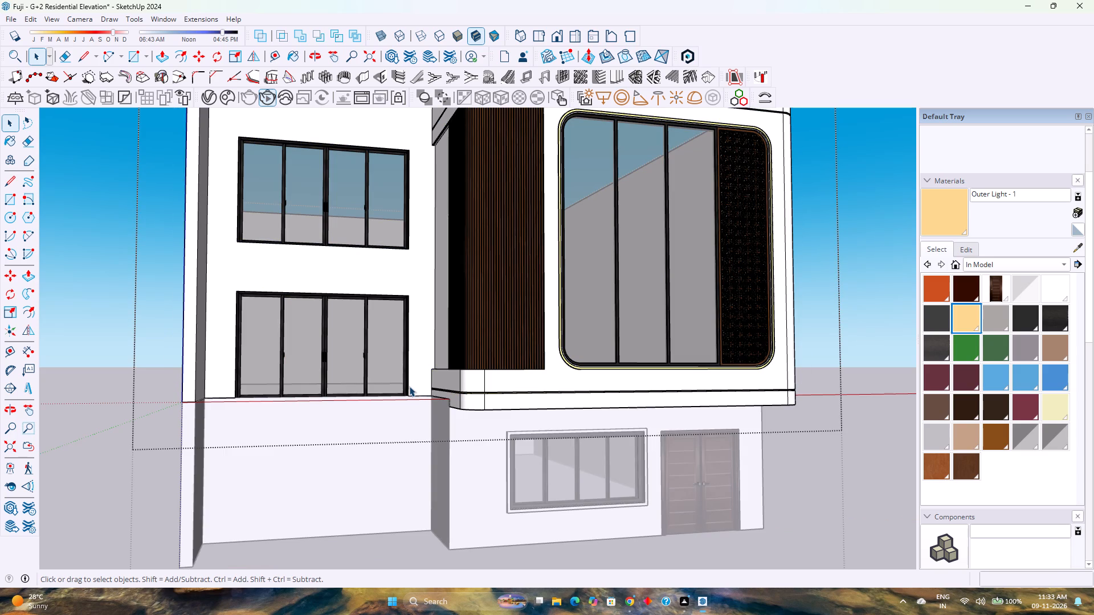
key(Escape)
click(425, 385)
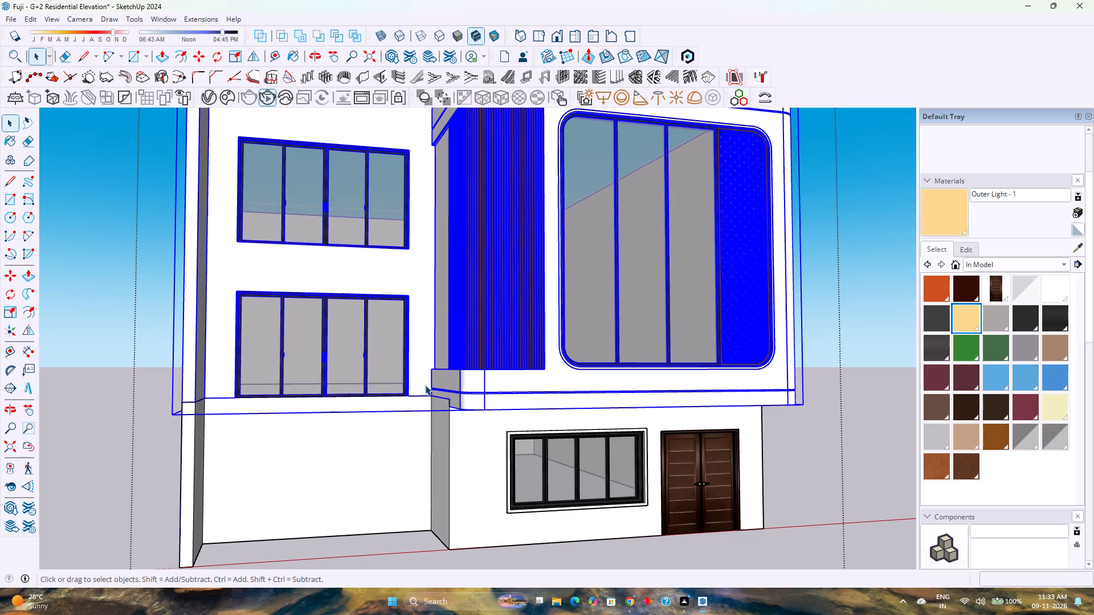
key(m)
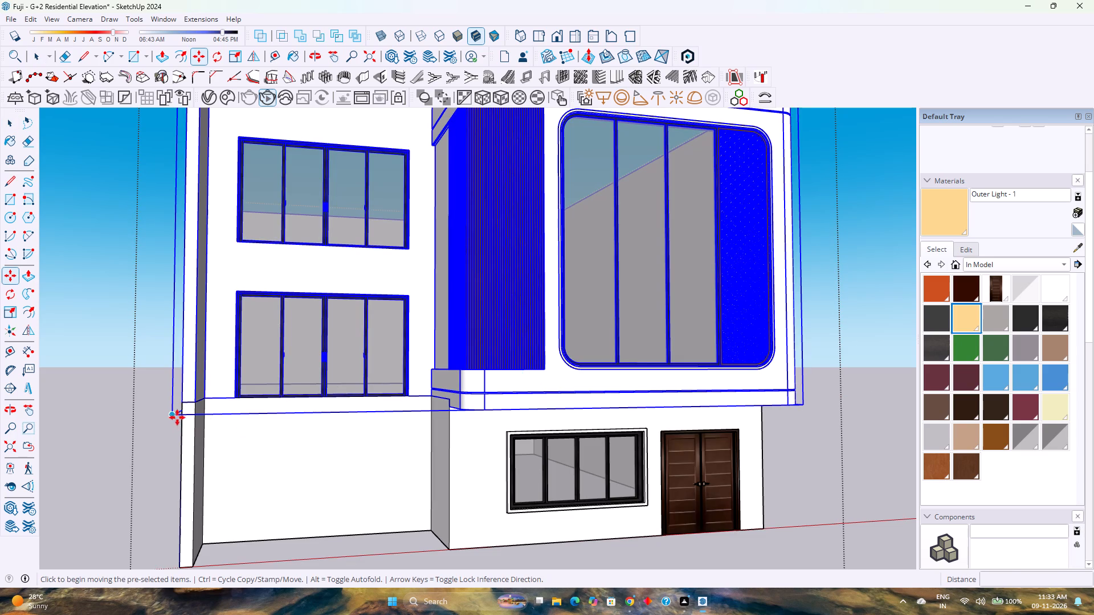
click(198, 403)
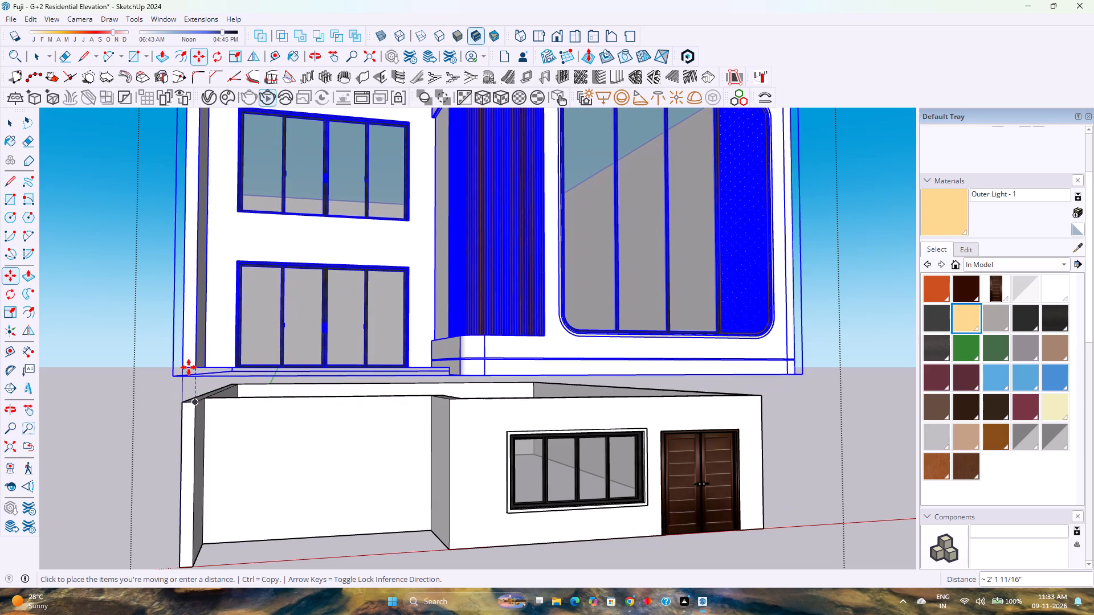
key(6)
key(Return)
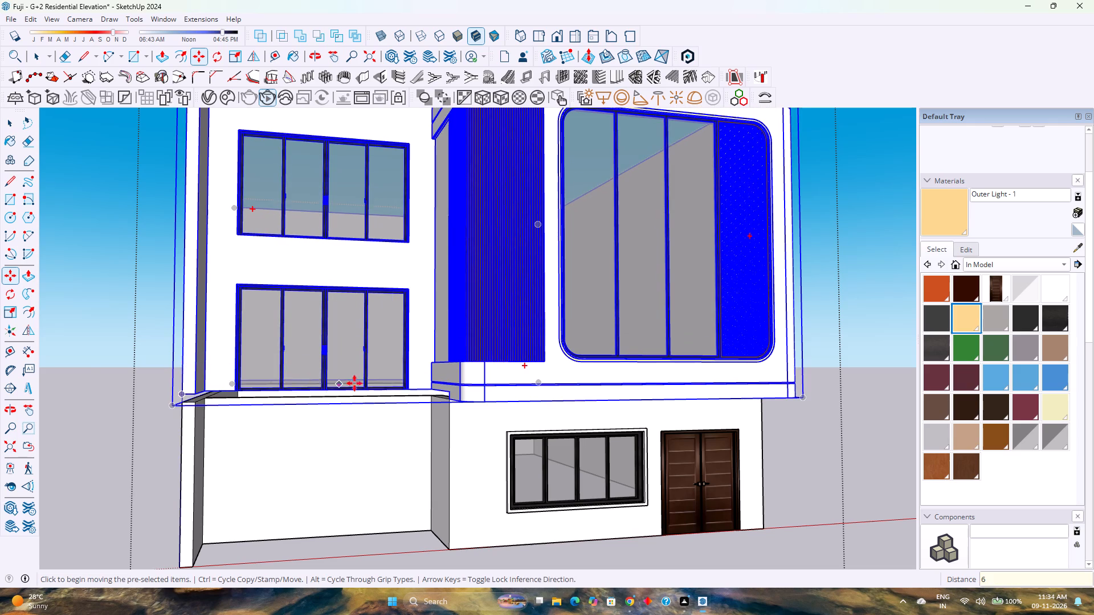
Open the raised upper-floors group for editing at the gap below the projecting block's inner corner.
scroll(430, 383, up, 4)
key(space)
scroll(438, 383, up, 2)
middle_drag(438, 383, 731, 380)
scroll(591, 411, up, 3)
middle_drag(575, 413, 573, 413)
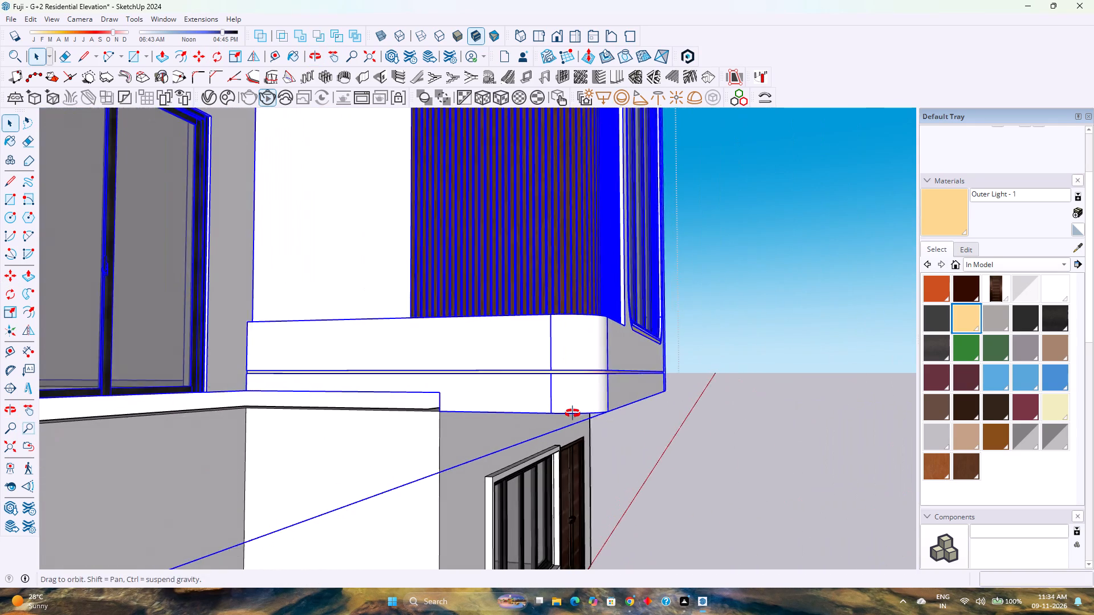
middle_drag(573, 413, 566, 412)
scroll(428, 414, up, 3)
middle_drag(422, 414, 593, 337)
scroll(487, 395, up, 3)
scroll(427, 416, up, 2)
middle_drag(426, 418, 533, 430)
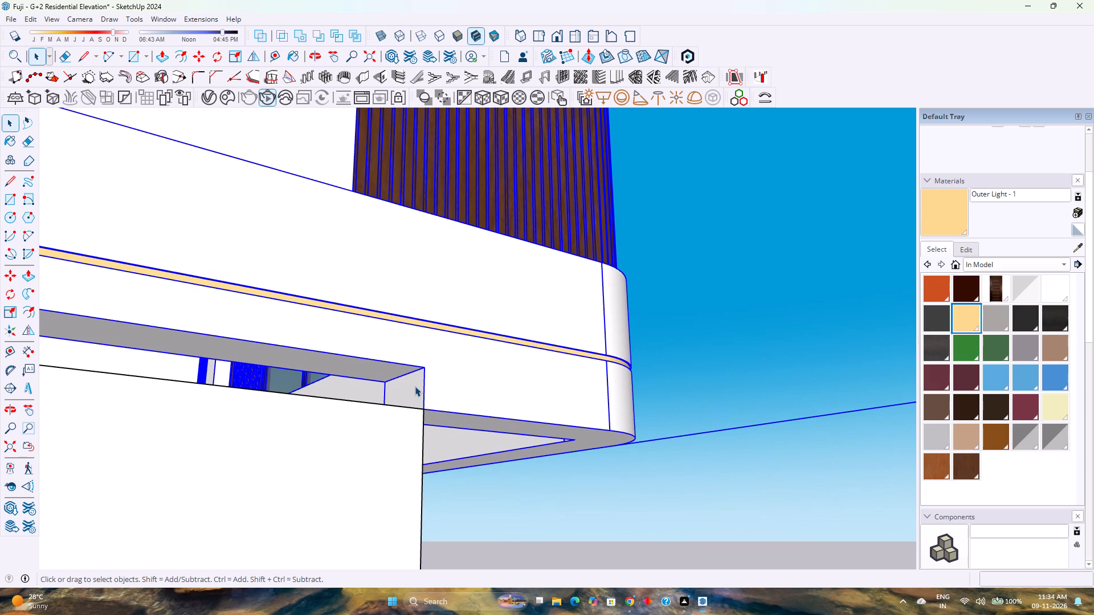
double_click(415, 386)
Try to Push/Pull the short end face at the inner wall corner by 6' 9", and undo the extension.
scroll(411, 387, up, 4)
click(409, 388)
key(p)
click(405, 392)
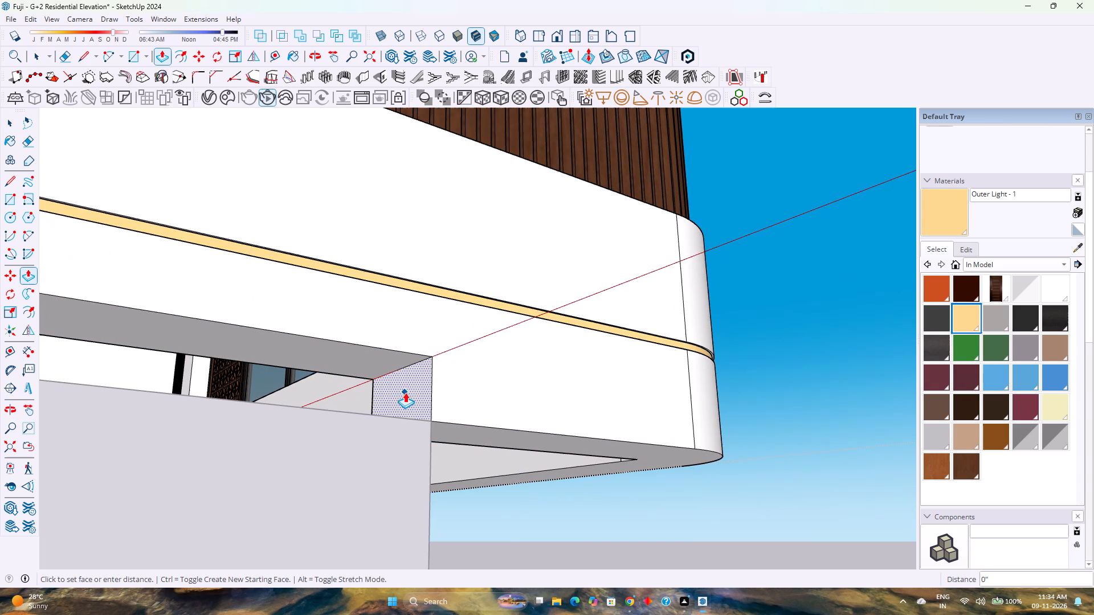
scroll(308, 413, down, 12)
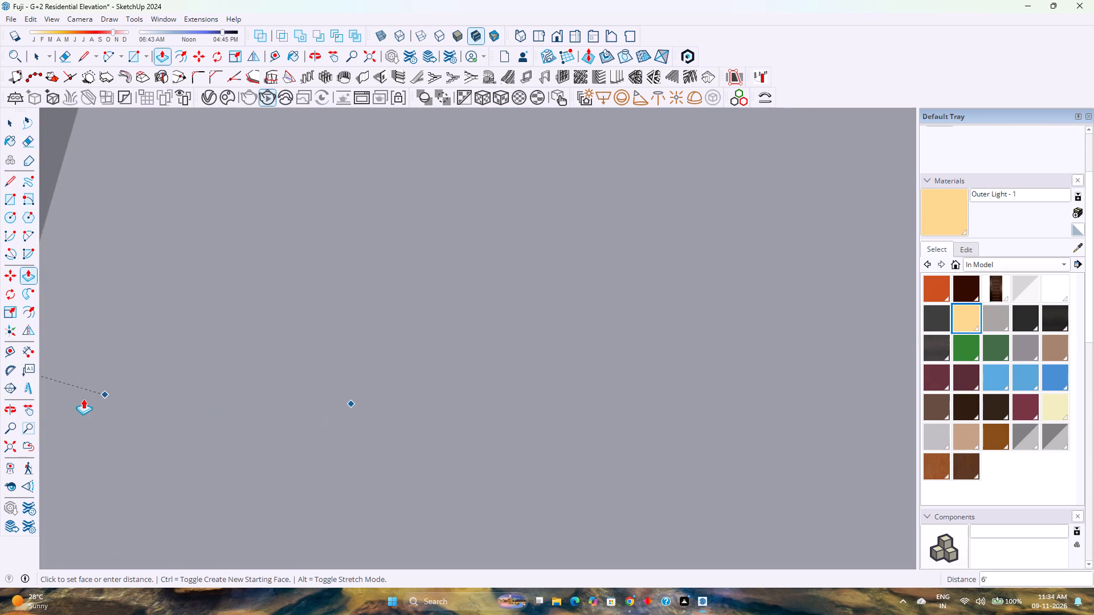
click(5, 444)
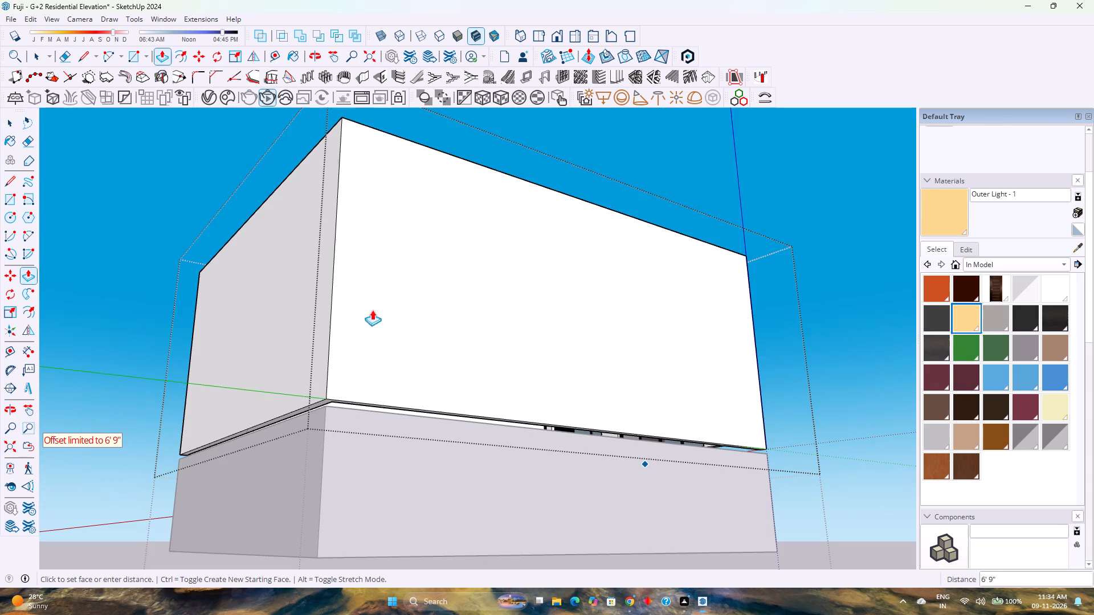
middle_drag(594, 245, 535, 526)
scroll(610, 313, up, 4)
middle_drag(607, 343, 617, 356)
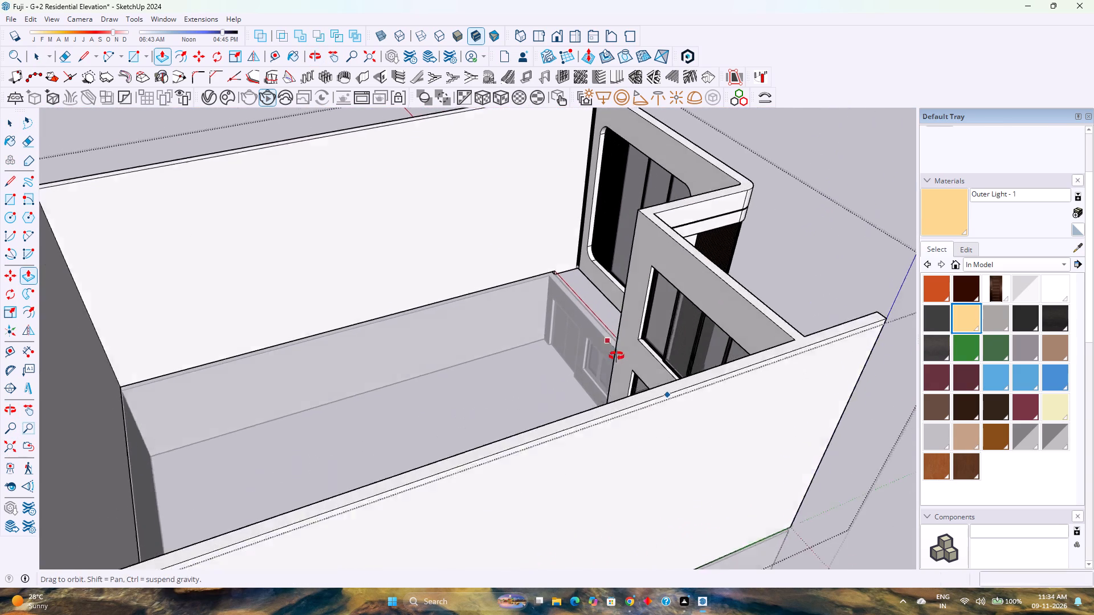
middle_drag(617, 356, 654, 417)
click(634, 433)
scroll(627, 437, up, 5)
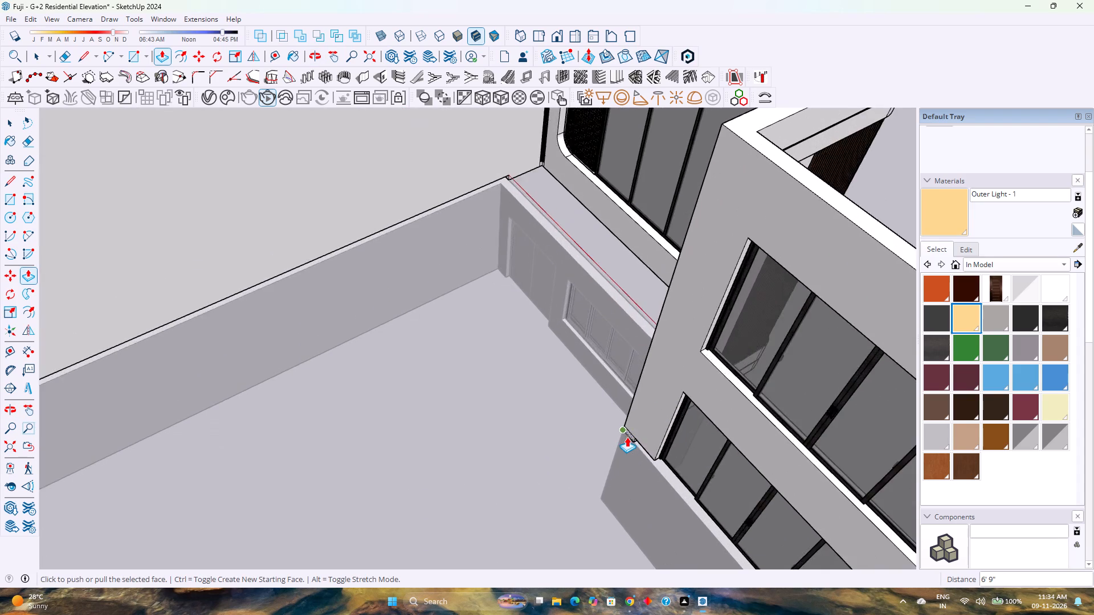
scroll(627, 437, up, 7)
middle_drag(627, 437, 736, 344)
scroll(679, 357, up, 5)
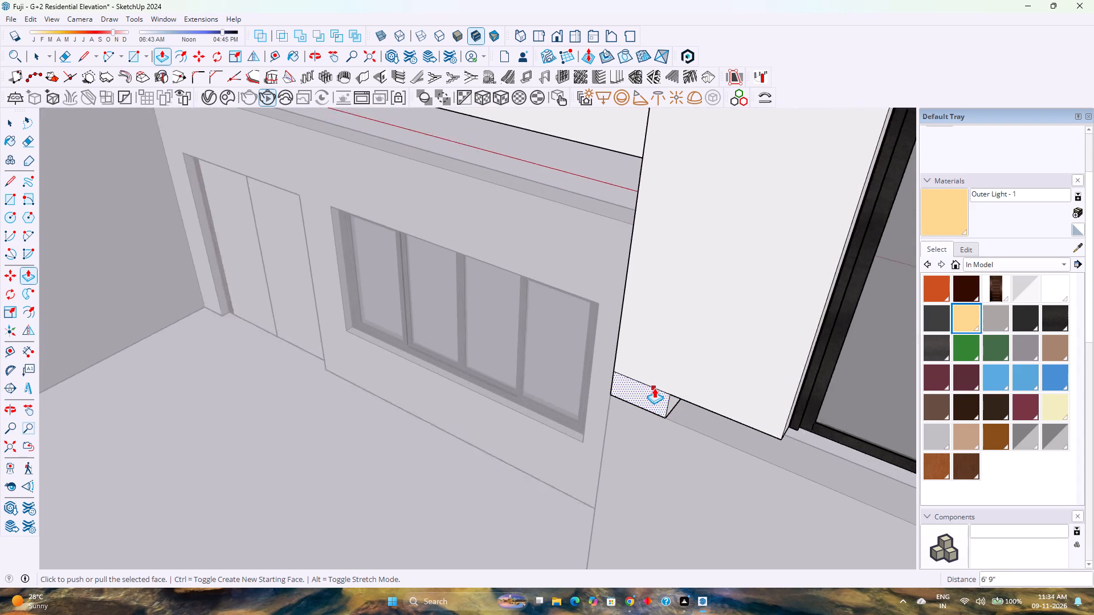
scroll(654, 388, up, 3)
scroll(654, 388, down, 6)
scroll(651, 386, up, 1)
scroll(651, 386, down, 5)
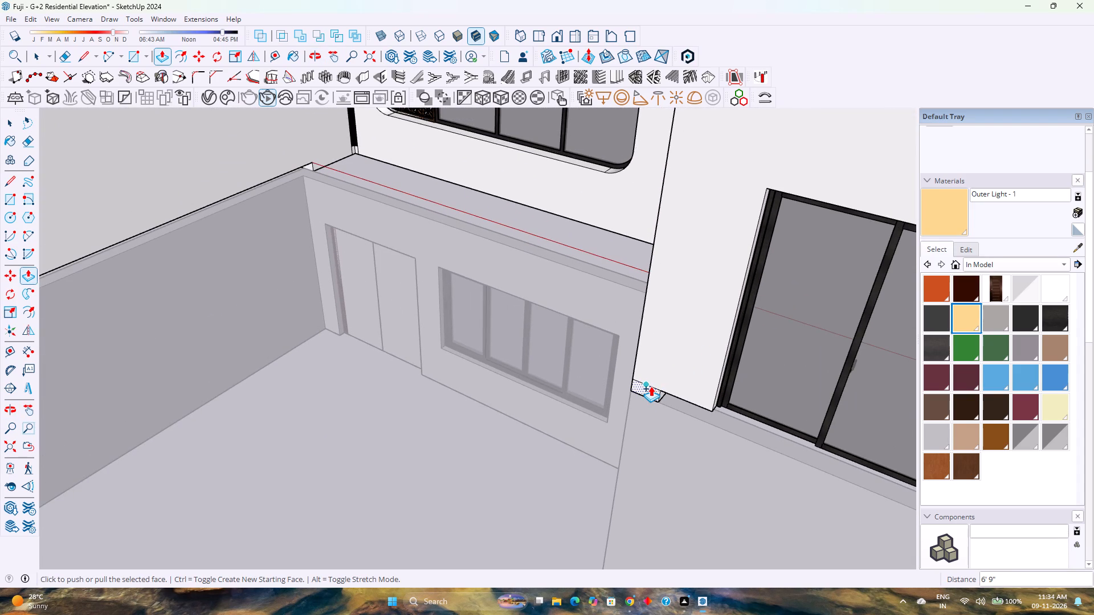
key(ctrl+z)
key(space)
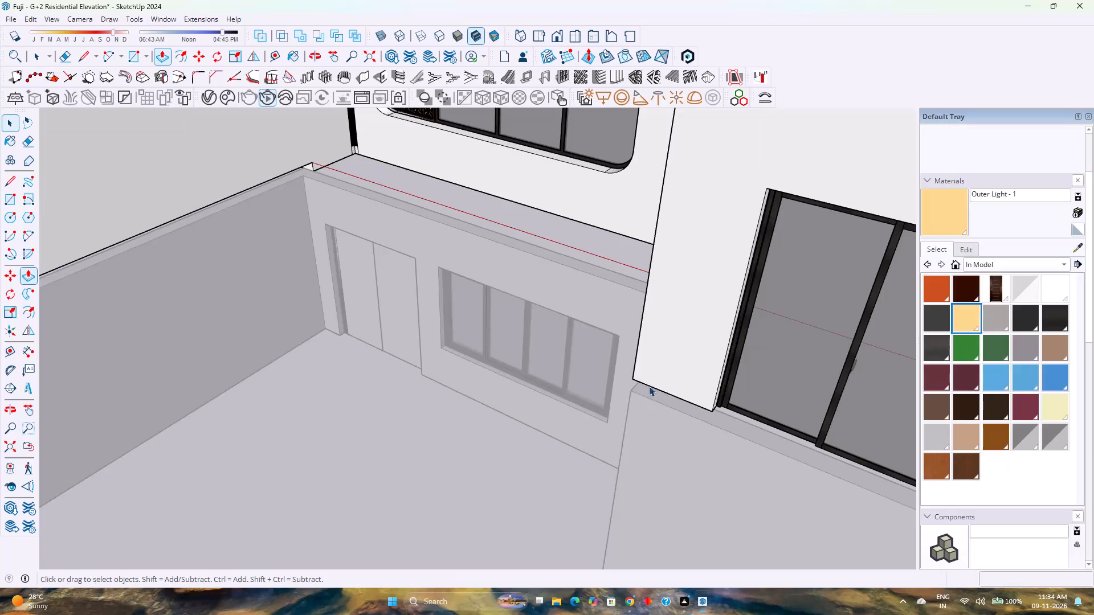
Inspect the gap between the ground-floor walls and the raised upper floors around the side wall, and exit the group.
scroll(537, 298, down, 5)
middle_drag(579, 338, 405, 269)
scroll(390, 261, up, 1)
scroll(389, 261, down, 6)
middle_drag(488, 325, 161, 222)
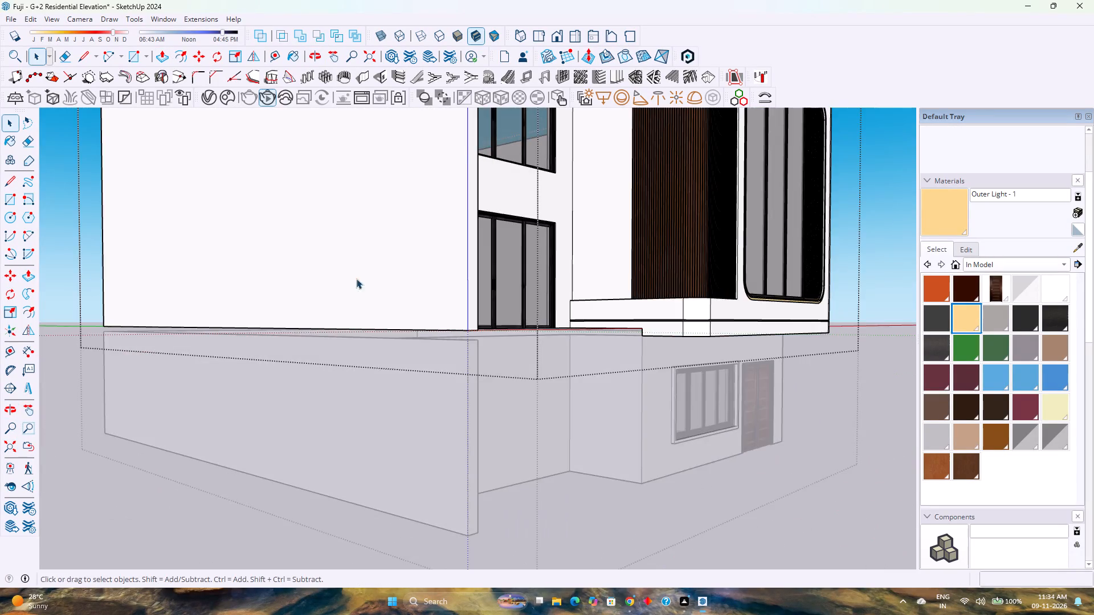
scroll(392, 298, up, 2)
middle_drag(396, 298, 475, 228)
scroll(583, 298, up, 2)
middle_drag(678, 314, 383, 268)
scroll(382, 268, down, 2)
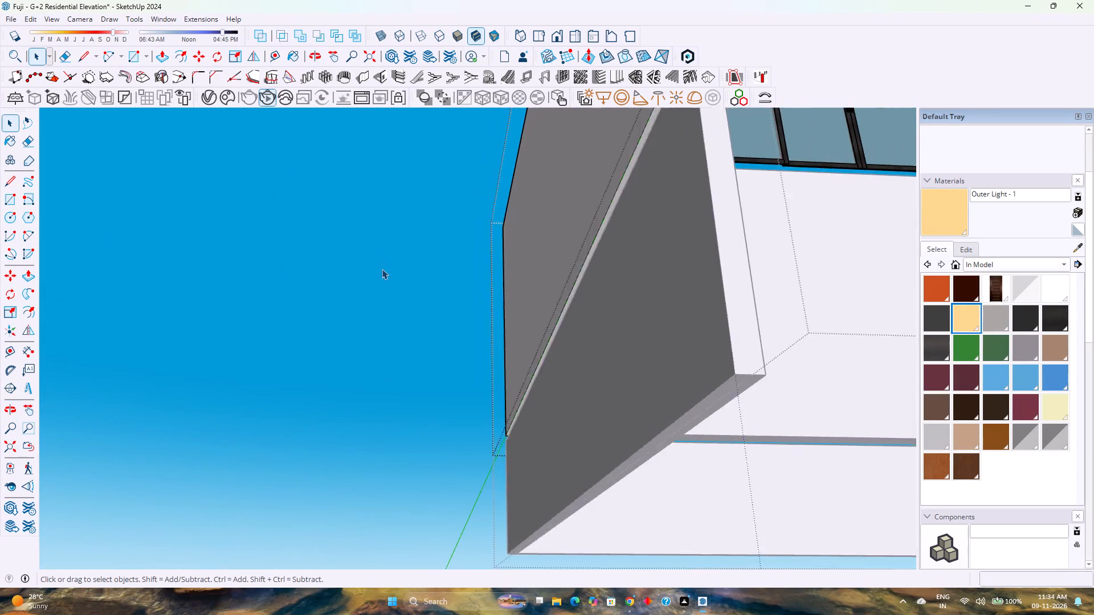
scroll(382, 269, down, 11)
shift+middle_drag(534, 239, 214, 362)
middle_drag(230, 372, 367, 470)
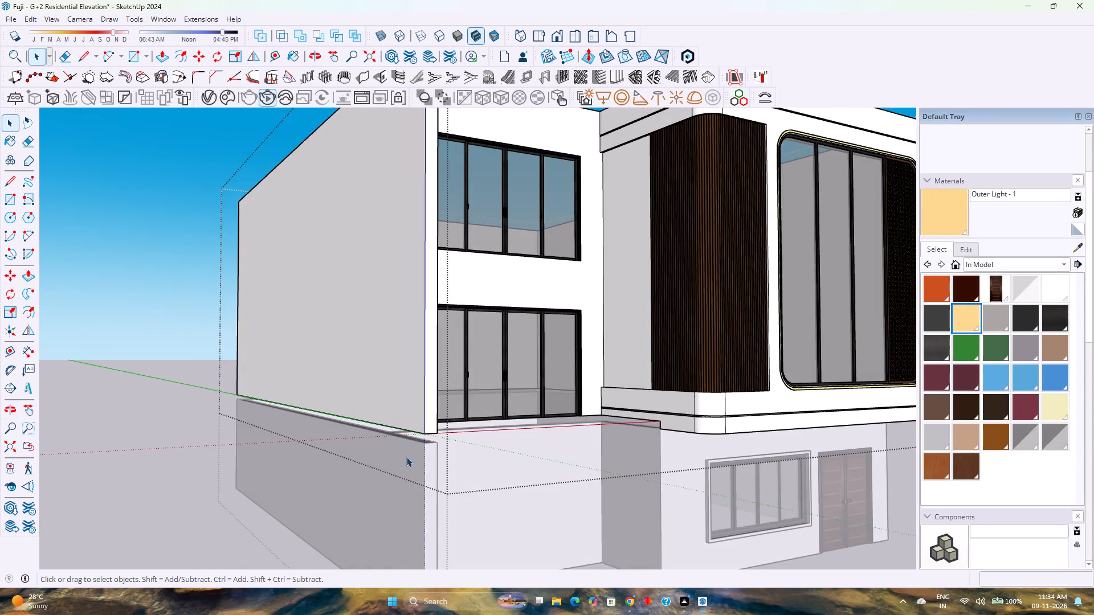
scroll(344, 419, down, 4)
key(Escape)
Draw a 50' by 41' rectangle over the ground-floor wall tops, from the rear side-wall corner to the opposite front corner.
scroll(344, 418, up, 3)
middle_drag(313, 416, 594, 370)
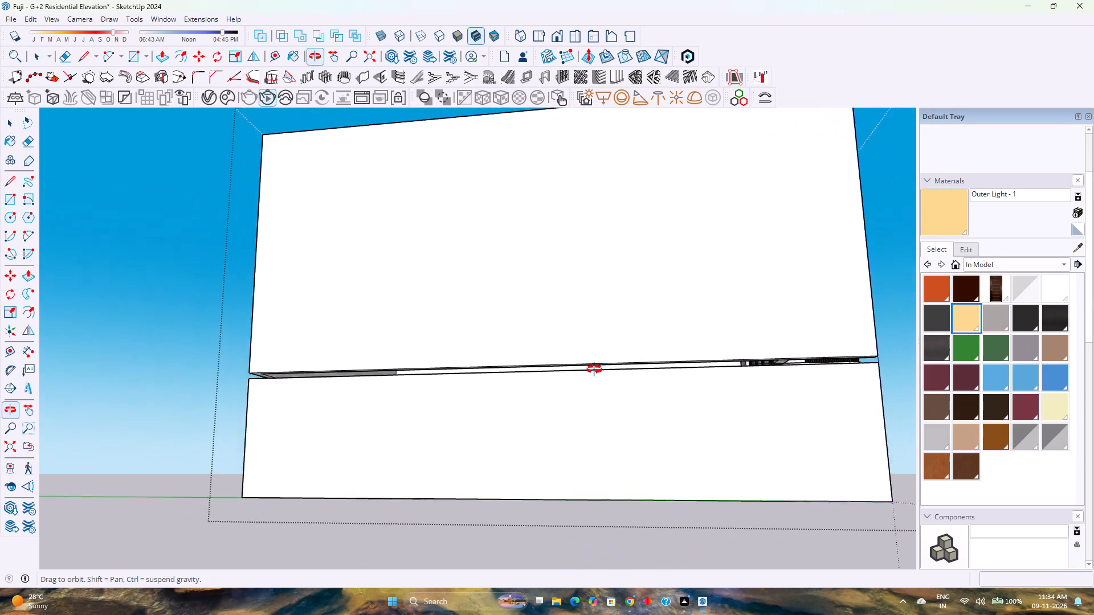
middle_drag(594, 370, 598, 370)
scroll(578, 372, down, 3)
middle_drag(574, 372, 407, 446)
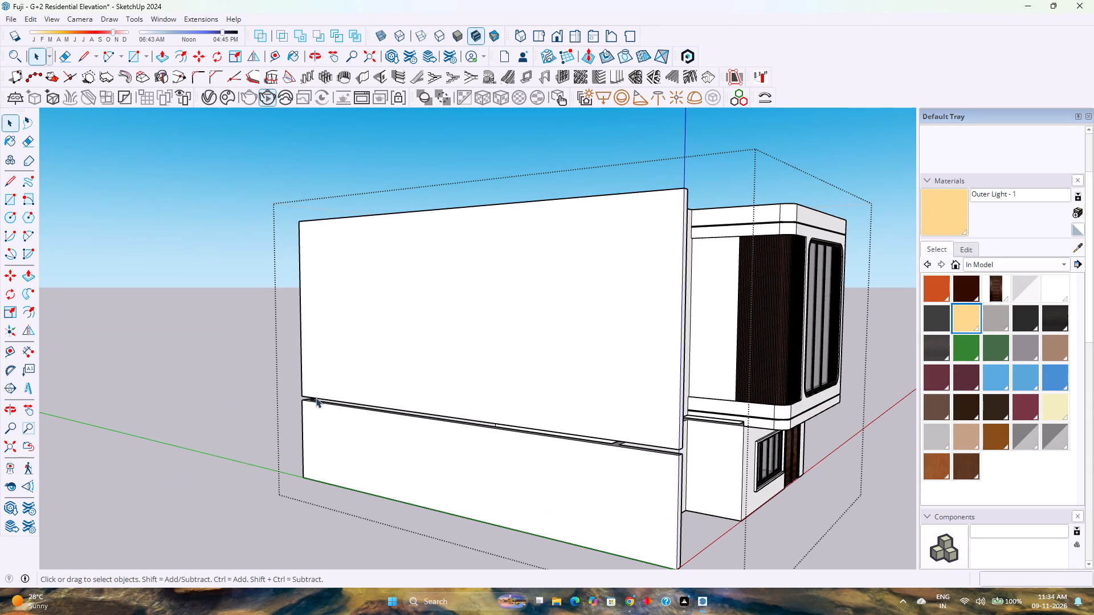
middle_drag(402, 412, 485, 378)
scroll(395, 408, up, 1)
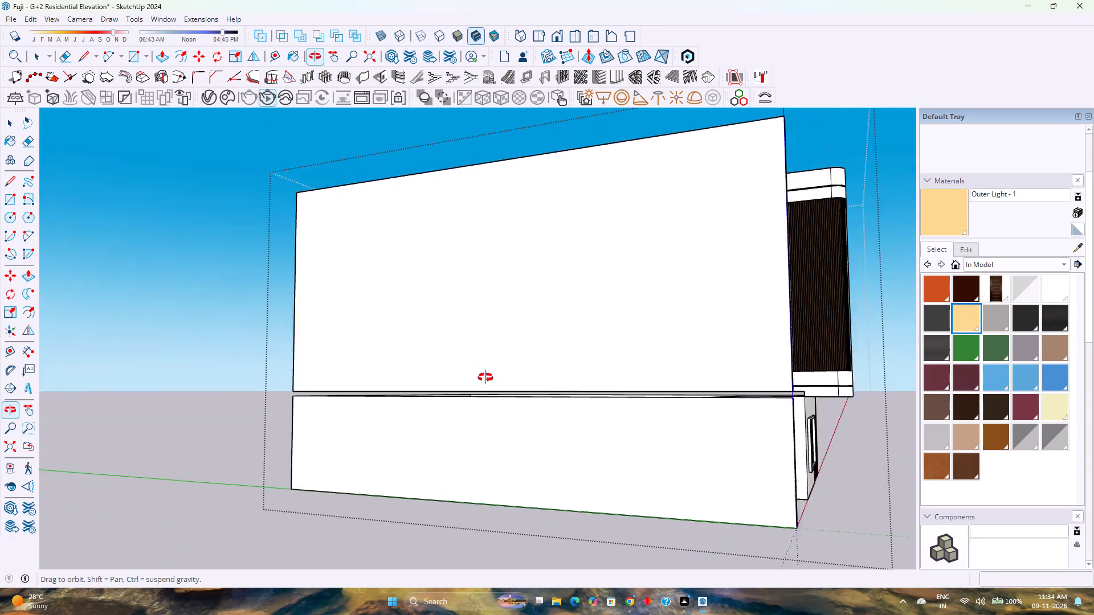
middle_drag(485, 378, 488, 378)
key(e)
key(r)
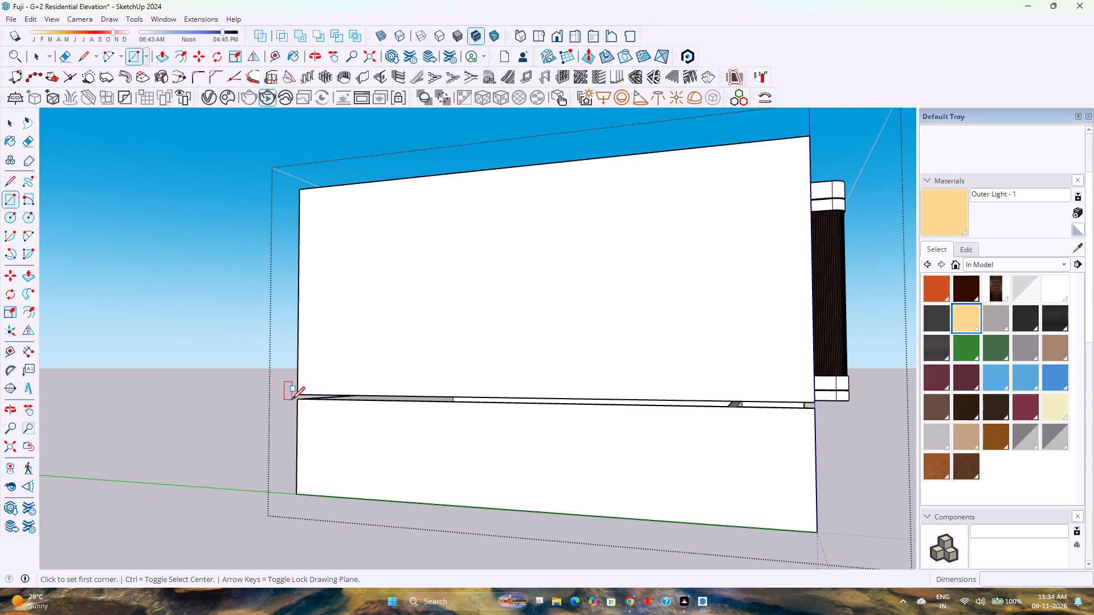
click(297, 400)
middle_drag(544, 410, 215, 351)
scroll(215, 351, down, 5)
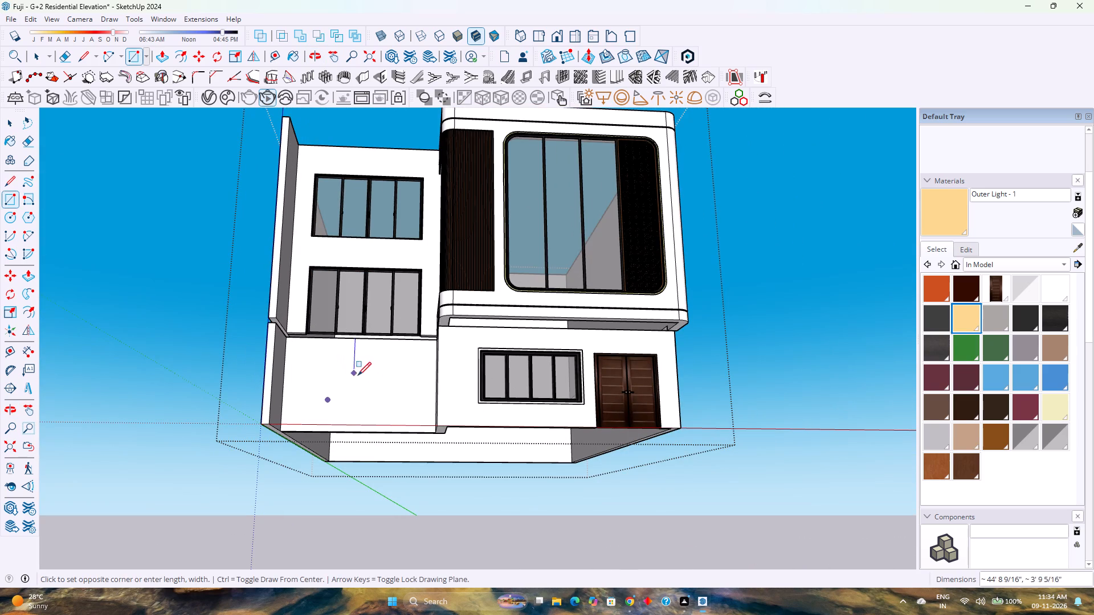
scroll(655, 326, up, 4)
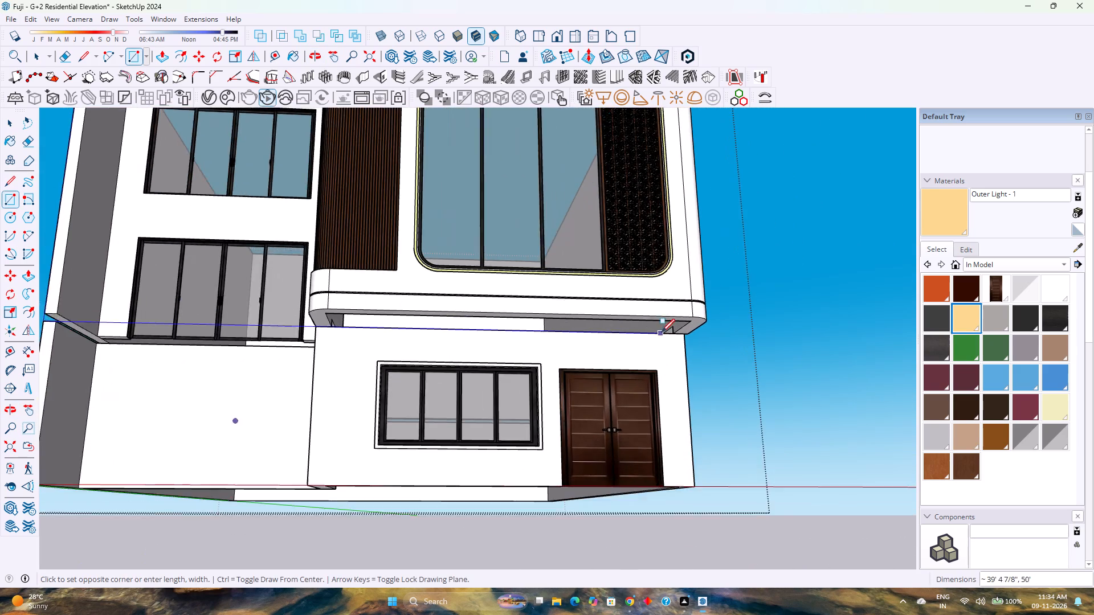
scroll(662, 332, up, 11)
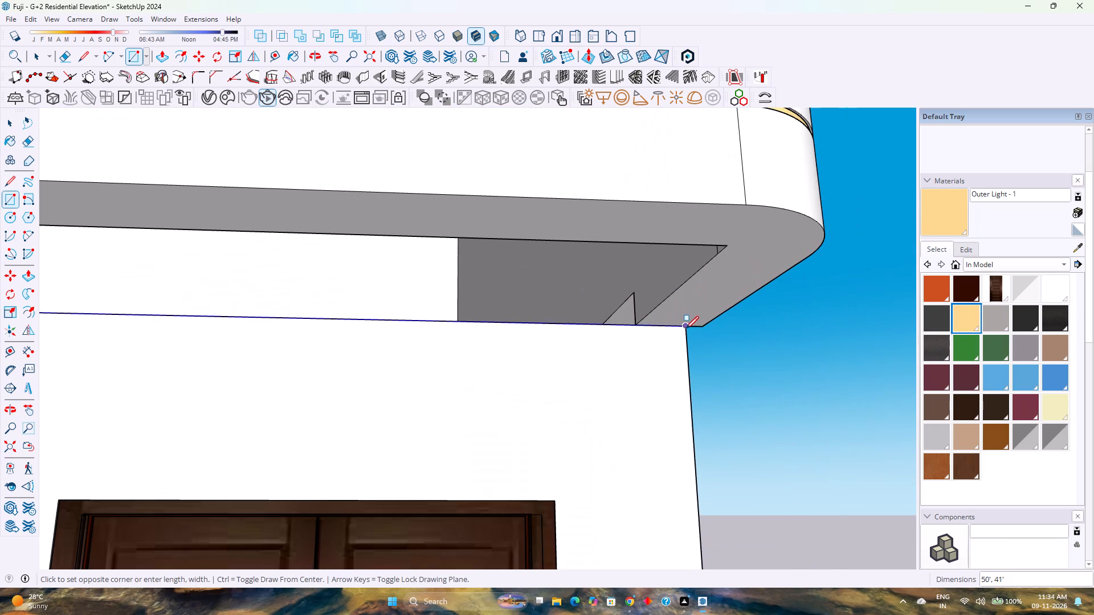
scroll(675, 325, up, 3)
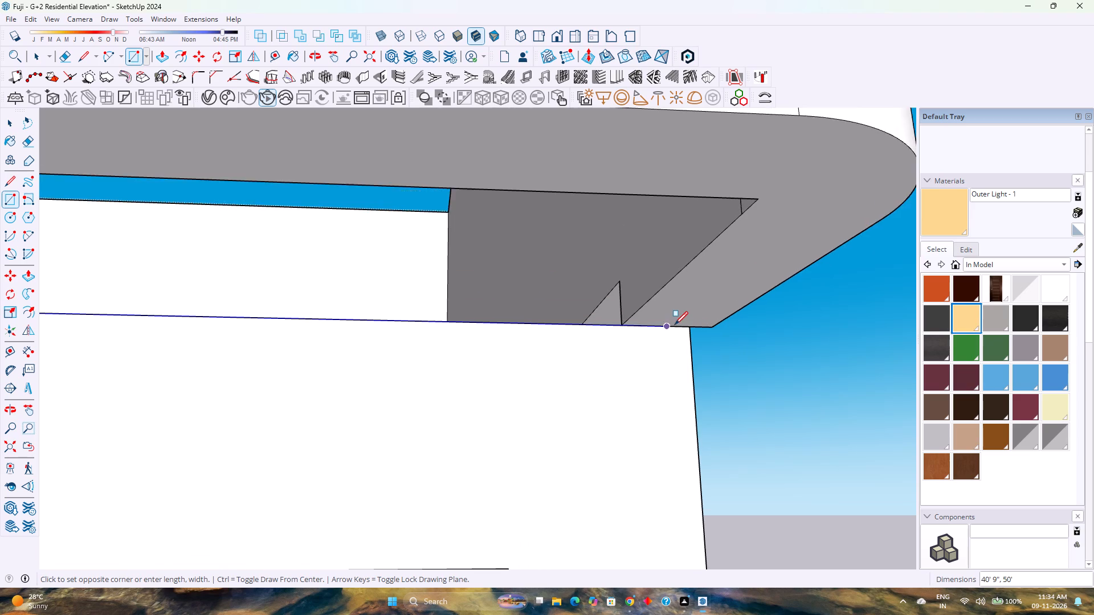
scroll(675, 325, up, 7)
middle_drag(681, 332, 401, 315)
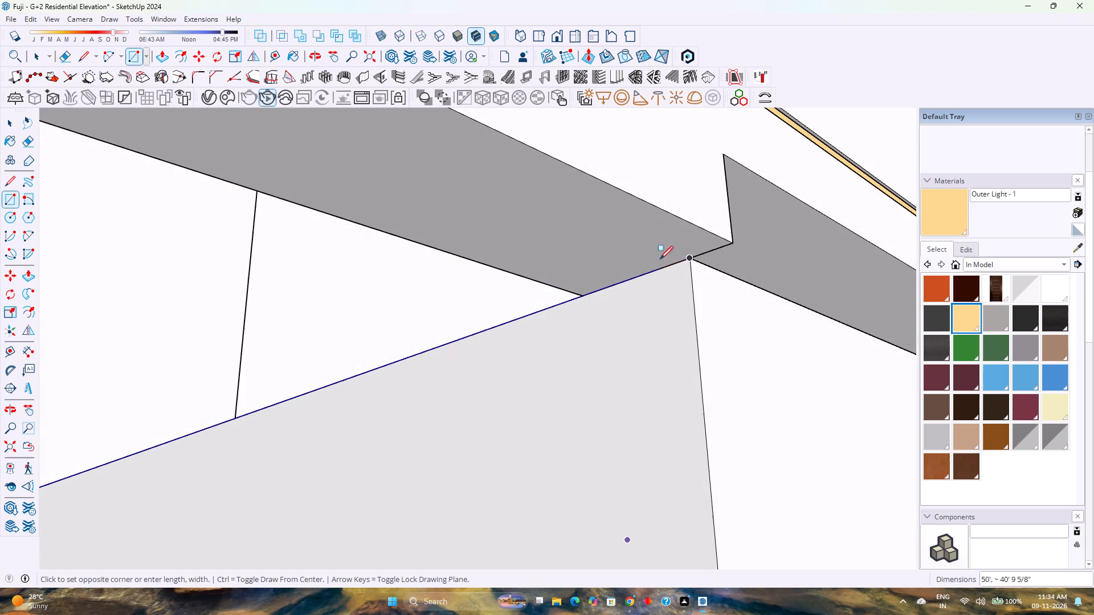
click(690, 259)
scroll(536, 299, down, 5)
middle_drag(475, 340, 681, 445)
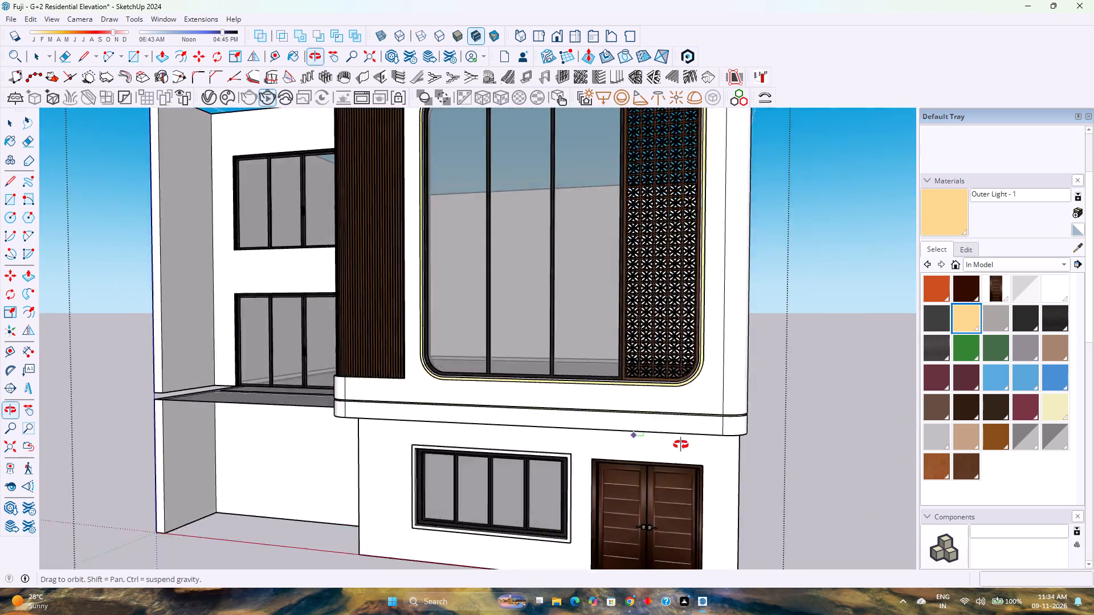
middle_drag(681, 445, 836, 465)
key(space)
Make the new slab face and its edges above the ground-floor walls into a group.
scroll(340, 413, up, 2)
middle_drag(350, 432, 423, 501)
scroll(411, 455, down, 5)
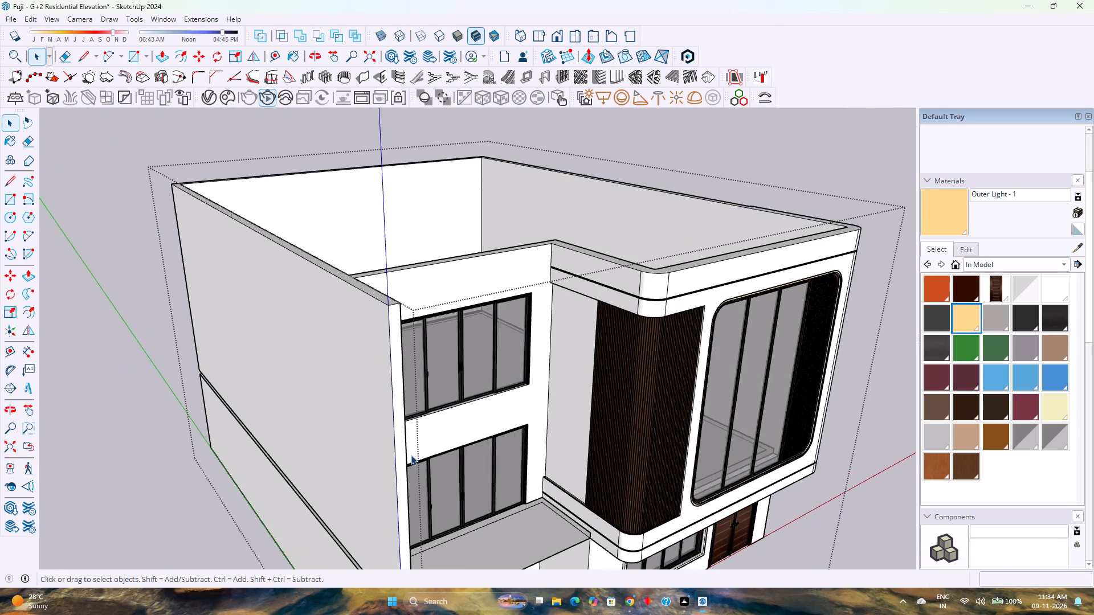
shift+middle_drag(476, 492, 295, 298)
shift+scroll(295, 298, up, 1)
click(317, 352)
triple_click(310, 349)
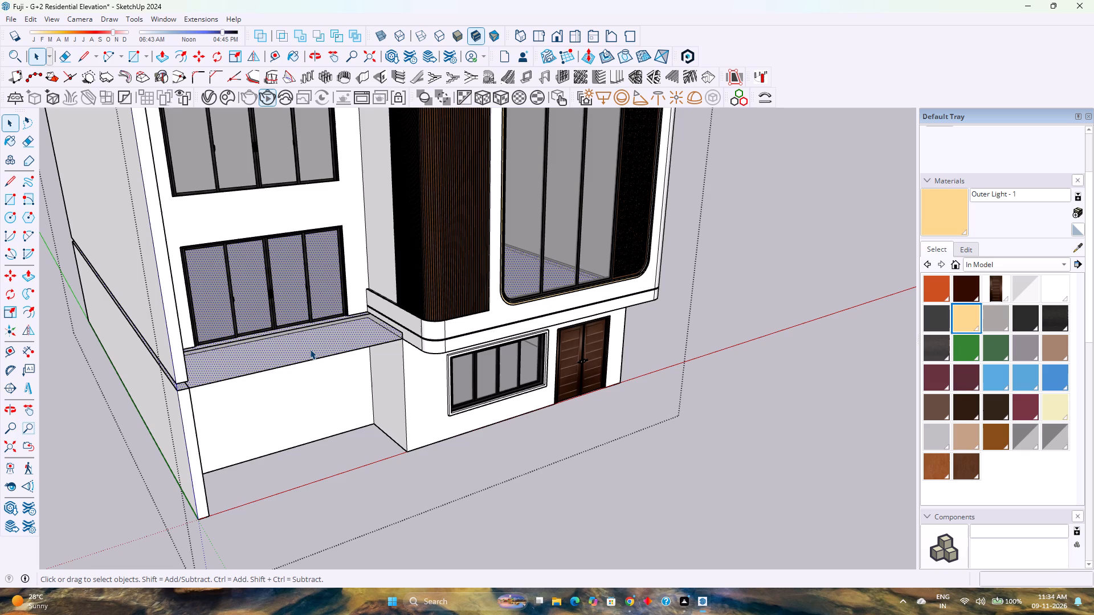
right_click(310, 349)
click(364, 136)
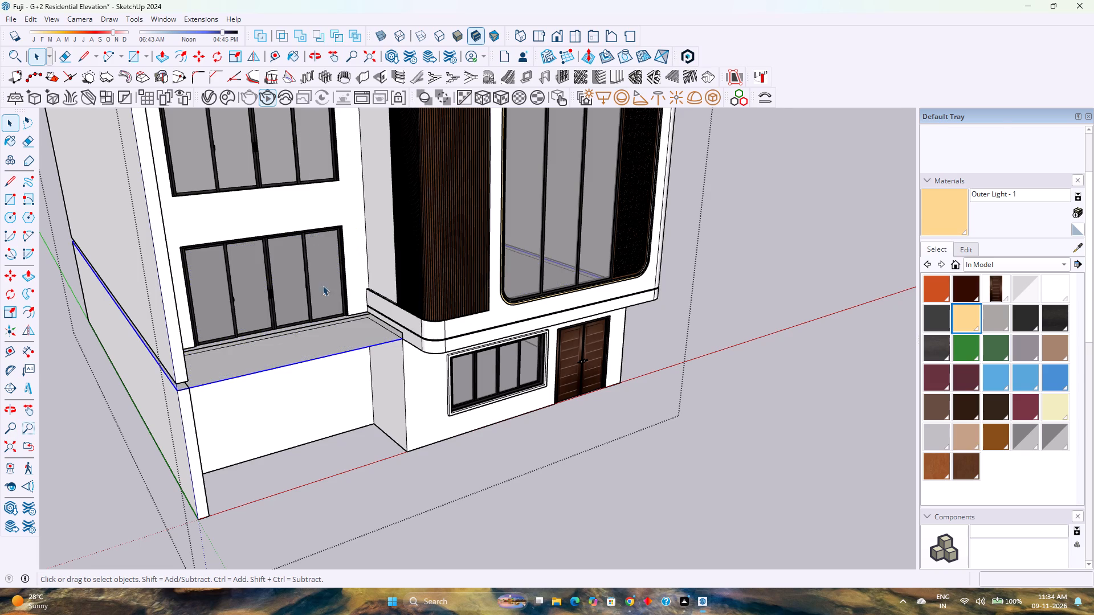
Open the slab group and Push/Pull its face up 6" to fill the gap below the upper floors.
double_click(311, 342)
scroll(309, 348, up, 4)
double_click(304, 348)
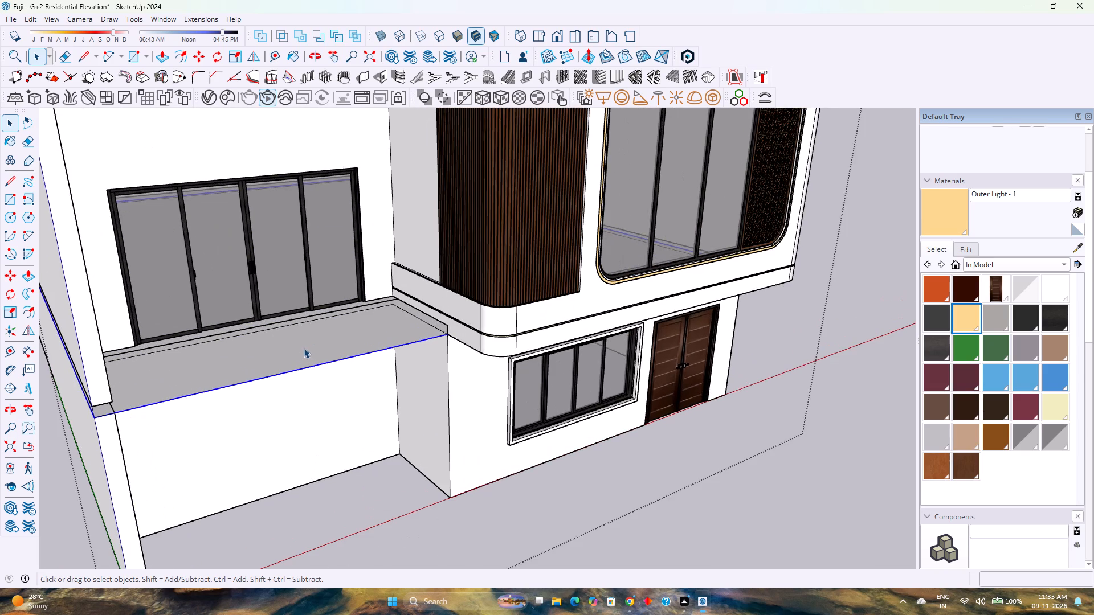
scroll(304, 348, up, 4)
key(p)
click(304, 348)
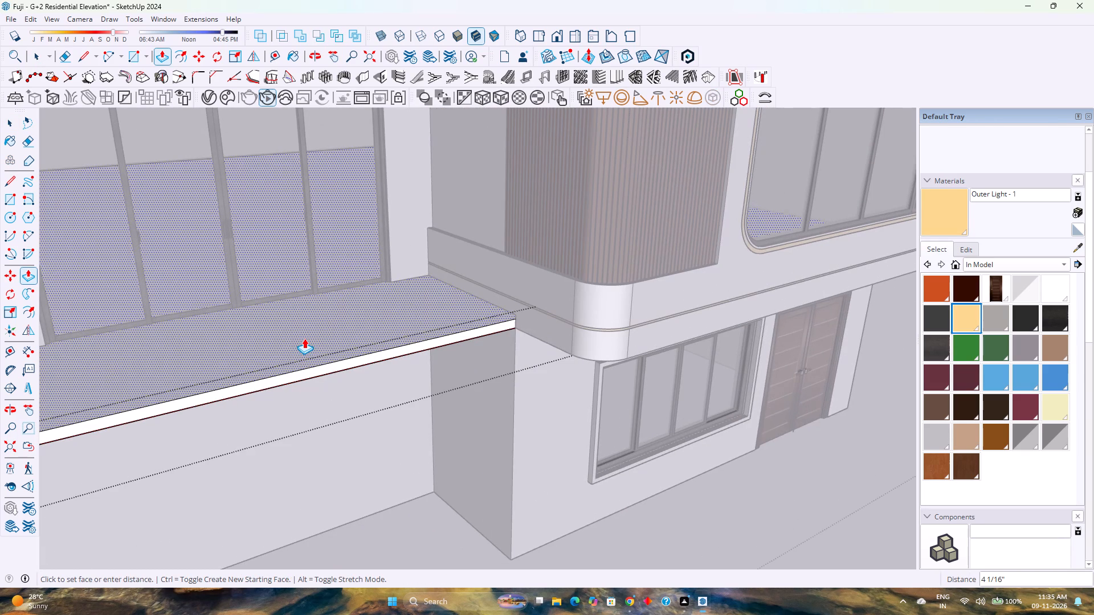
key(6)
key(Return)
Draw a vertical line down the slab's front face at the projecting block's inner corner on the balcony side.
middle_click(396, 378)
middle_drag(396, 378, 295, 281)
scroll(417, 277, down, 4)
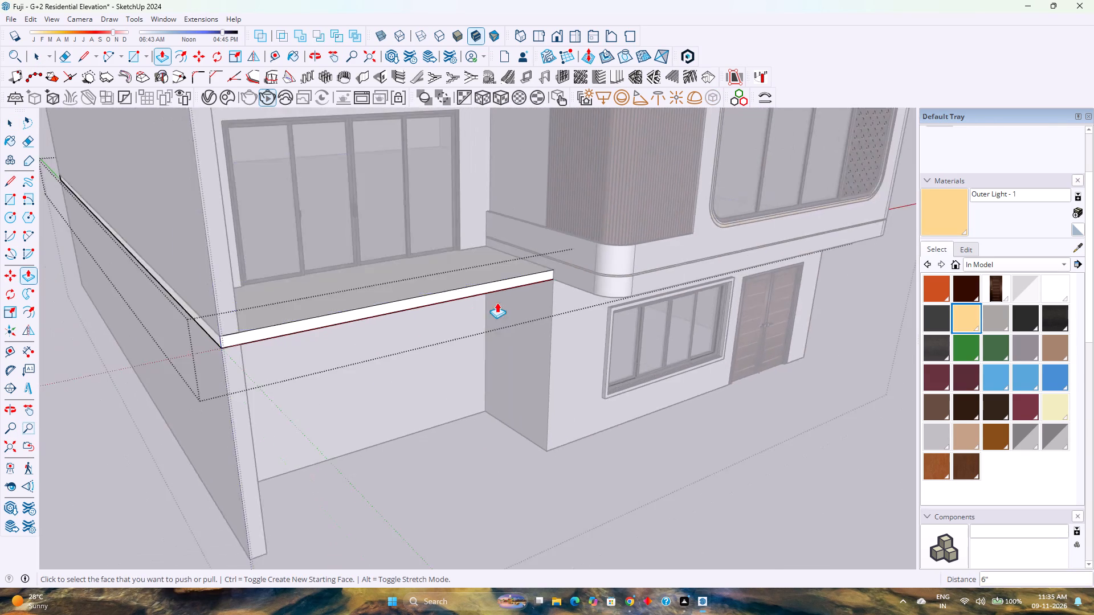
middle_drag(497, 302, 283, 180)
scroll(317, 155, up, 5)
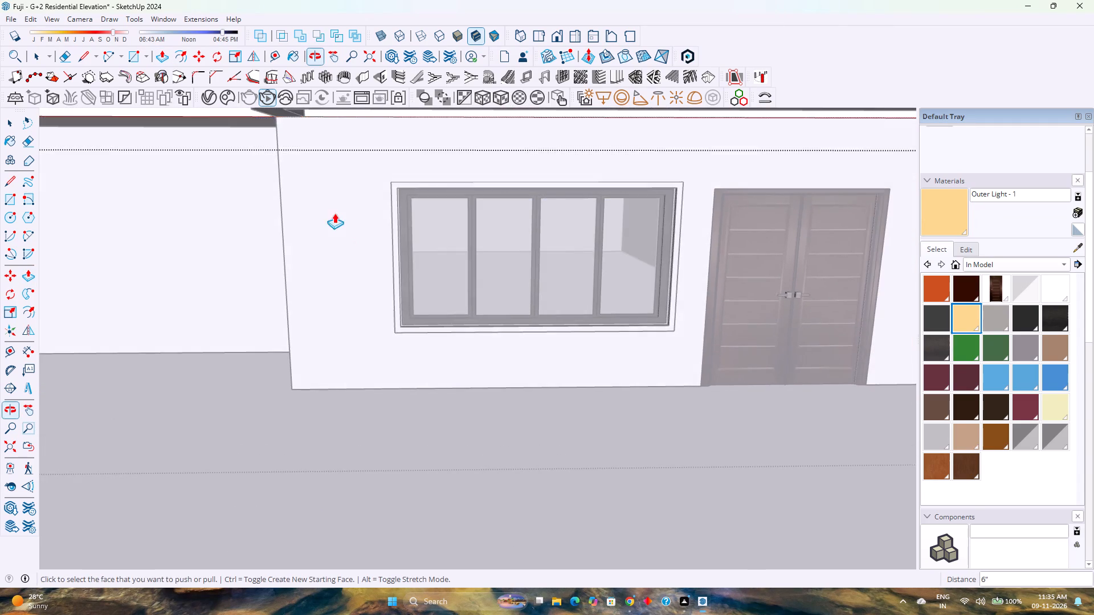
scroll(303, 171, down, 3)
shift+middle_drag(302, 161, 392, 303)
middle_drag(386, 311, 231, 200)
scroll(414, 276, up, 5)
middle_drag(390, 262, 471, 263)
scroll(422, 276, up, 3)
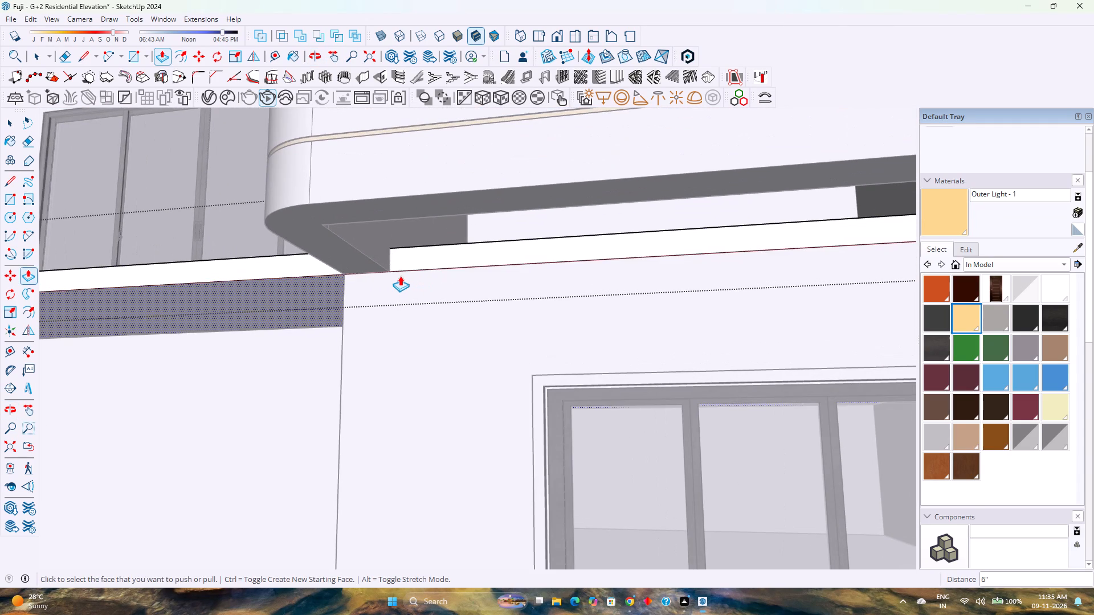
key(l)
scroll(394, 256, up, 2)
click(392, 248)
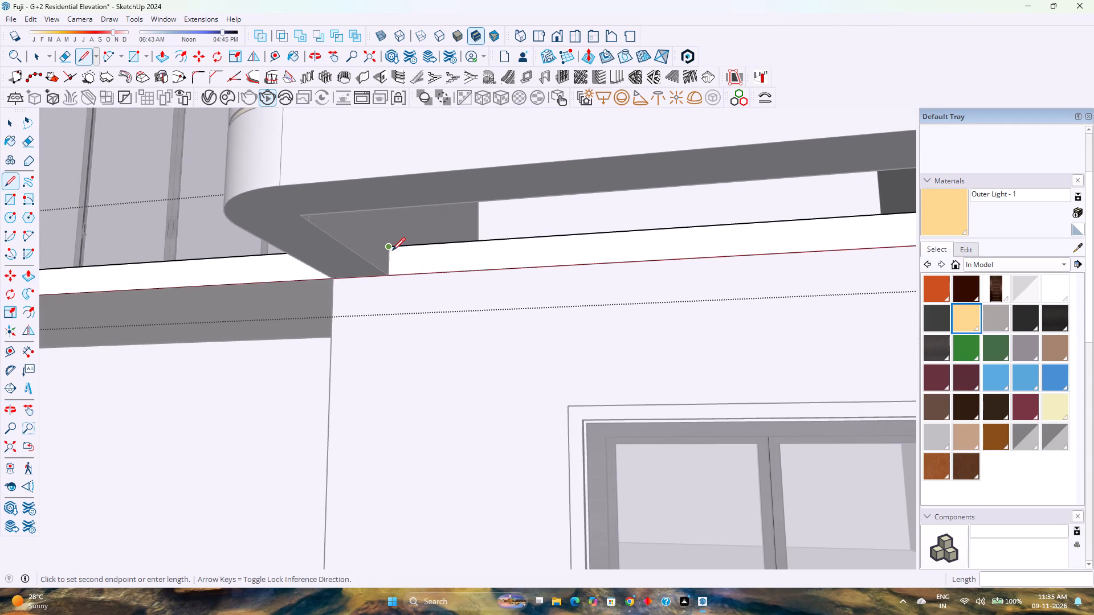
scroll(389, 264, up, 11)
middle_drag(389, 264, 395, 289)
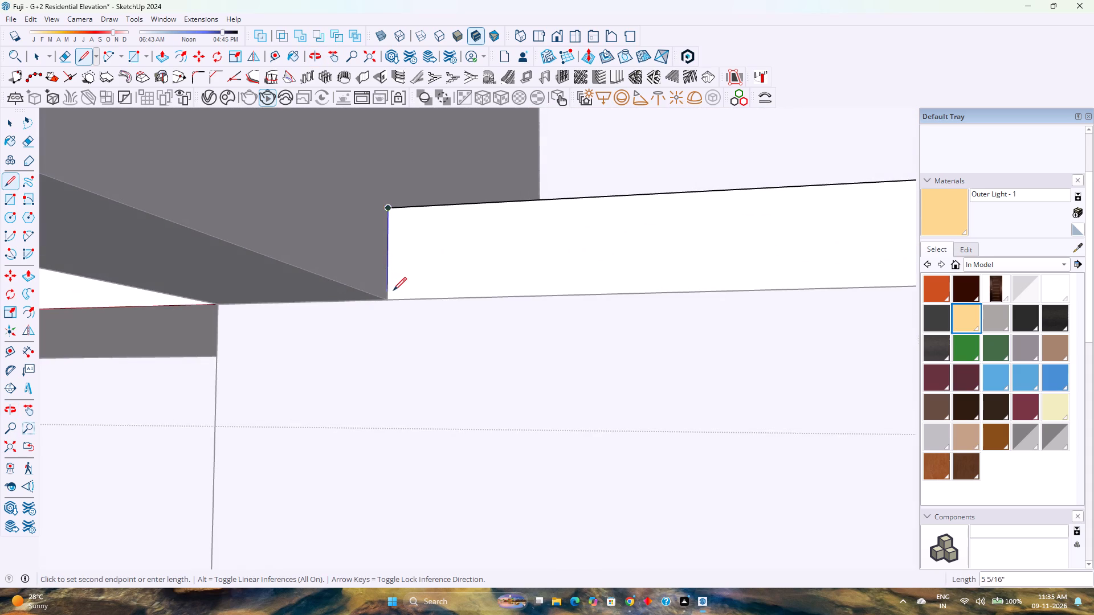
click(390, 297)
Draw a matching vertical line down the slab's front face at the projecting block's inner corner on the door side.
scroll(387, 293, down, 10)
middle_drag(378, 288, 488, 272)
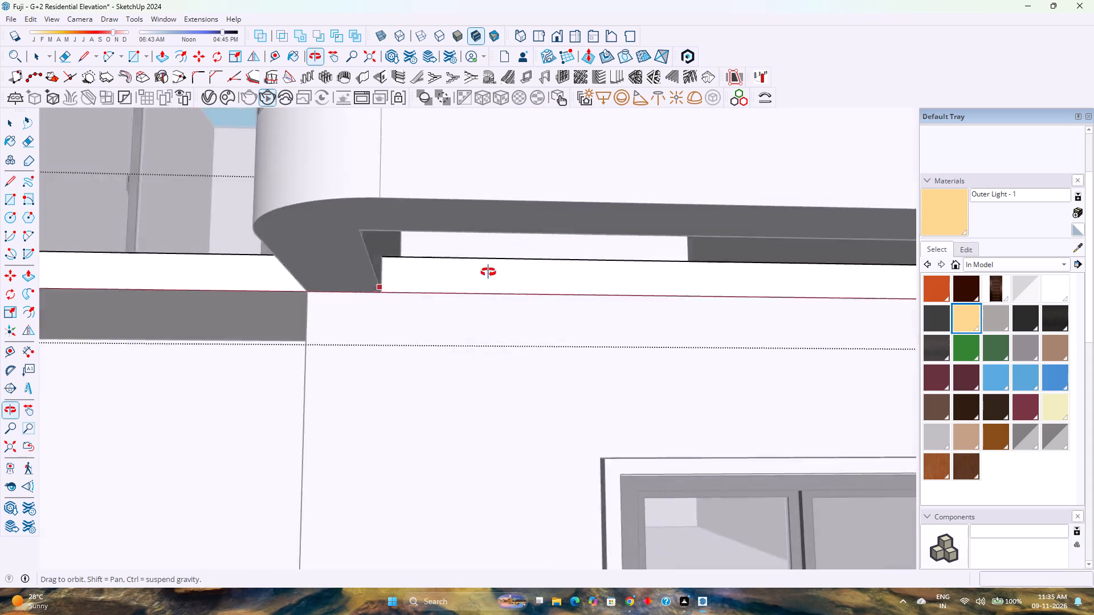
middle_drag(488, 272, 398, 243)
scroll(397, 243, down, 5)
shift+middle_drag(579, 290, 345, 283)
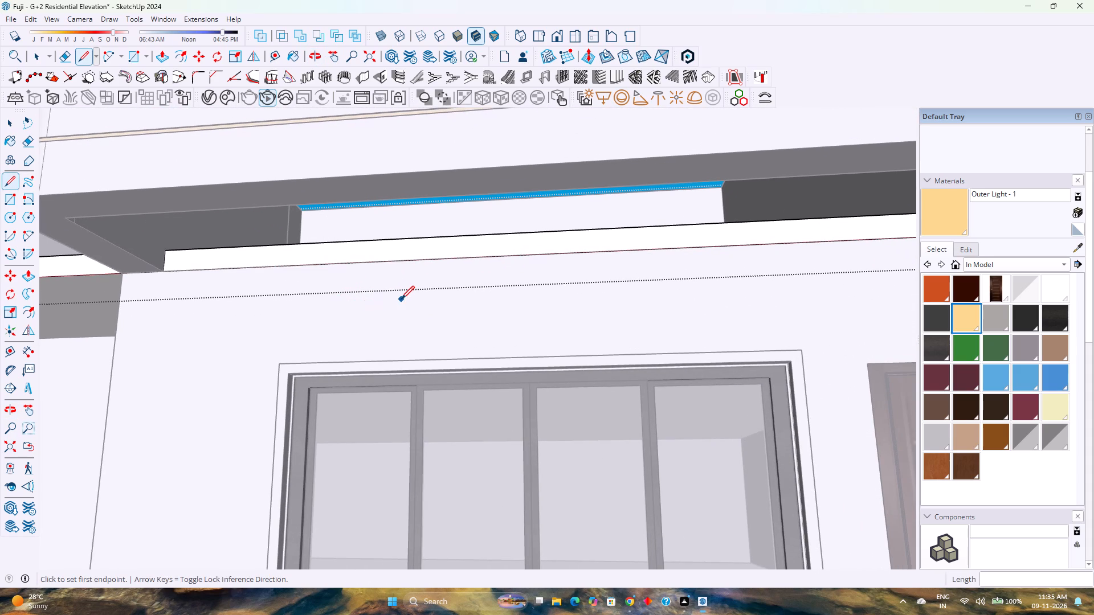
shift+middle_drag(410, 302, 267, 298)
middle_drag(272, 299, 407, 316)
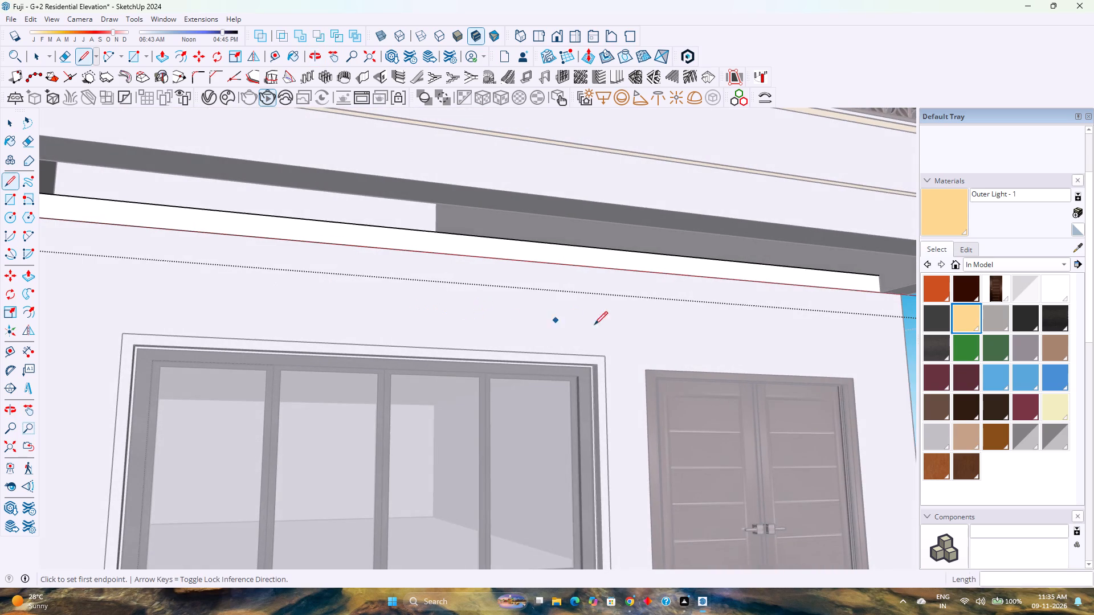
shift+middle_drag(610, 325, 297, 305)
scroll(513, 274, up, 3)
scroll(588, 263, up, 2)
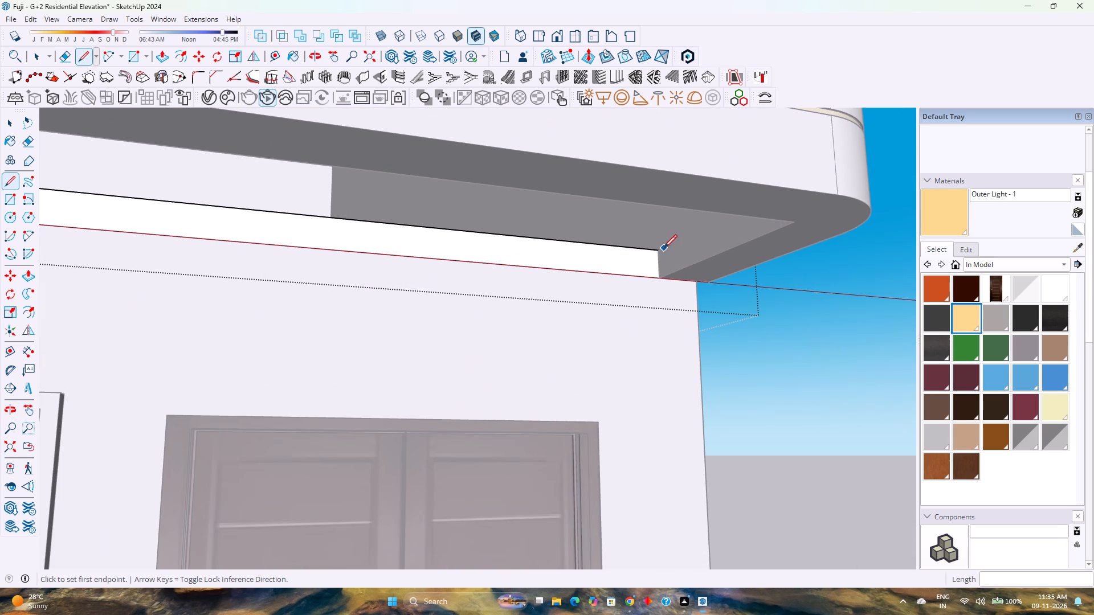
click(658, 251)
scroll(659, 275, up, 4)
middle_drag(658, 275, 651, 323)
click(656, 281)
Push/Pull the slab face between the two lines outward 3' 3" into the recess beneath the projecting block.
scroll(562, 278, up, 3)
key(p)
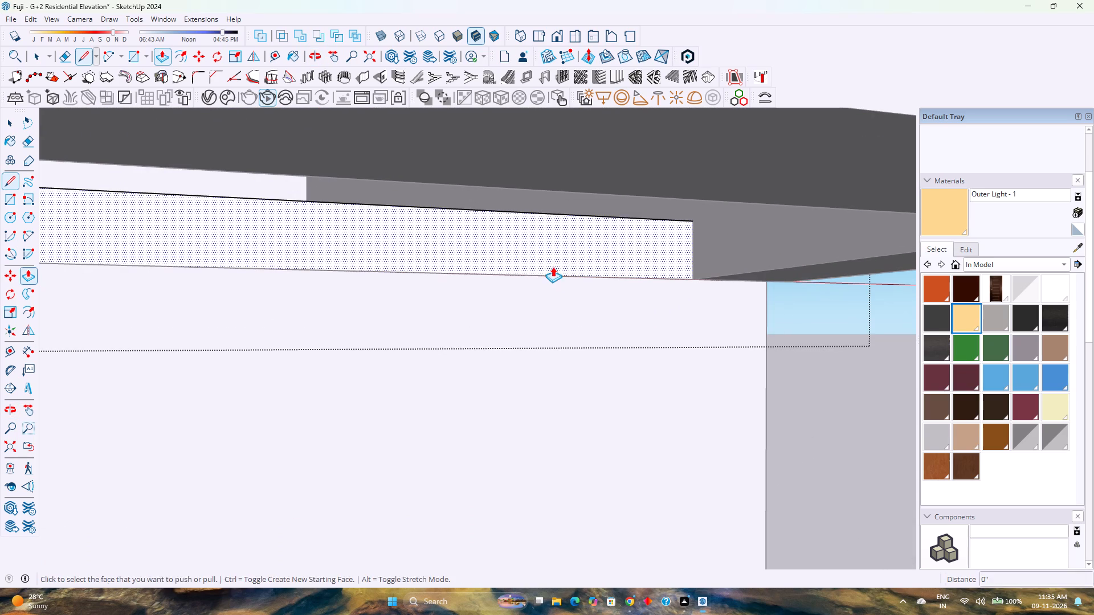
click(553, 261)
scroll(615, 247, down, 9)
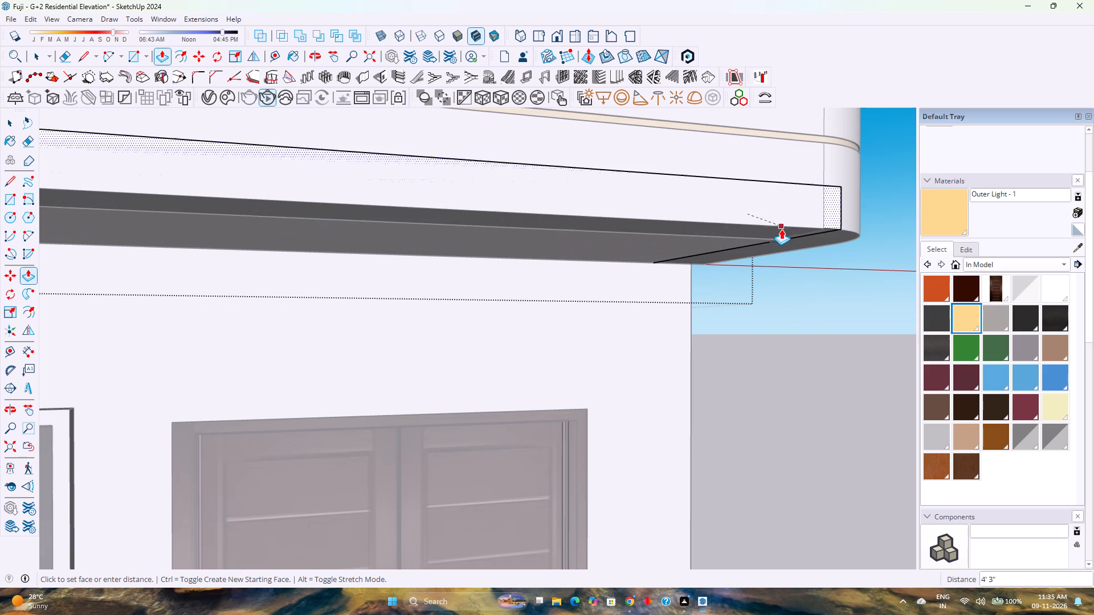
click(777, 240)
Check the extended slab's underside, exit the slab group and review the whole front elevation.
scroll(621, 240, down, 11)
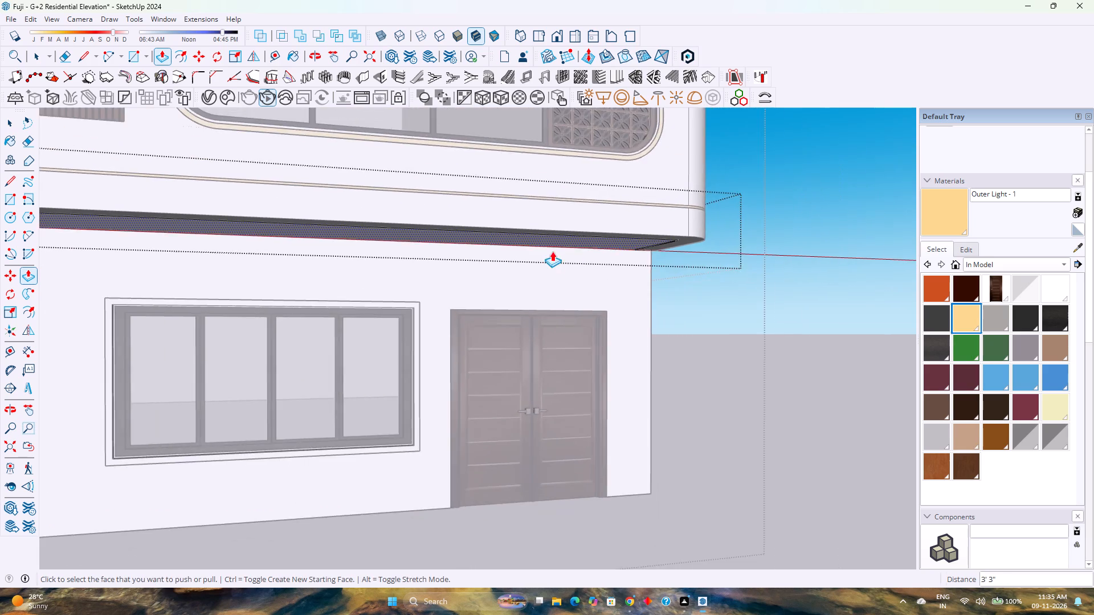
middle_drag(552, 251, 381, 211)
scroll(366, 208, down, 4)
shift+middle_drag(285, 239, 494, 263)
scroll(414, 278, up, 4)
middle_drag(413, 279, 362, 249)
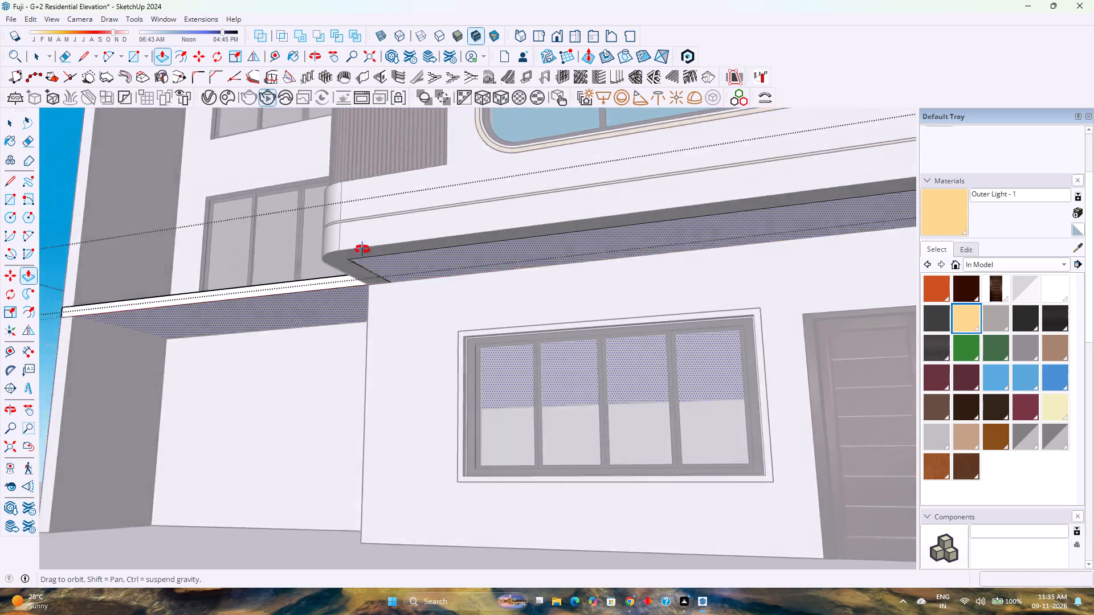
middle_drag(362, 249, 294, 230)
key(space)
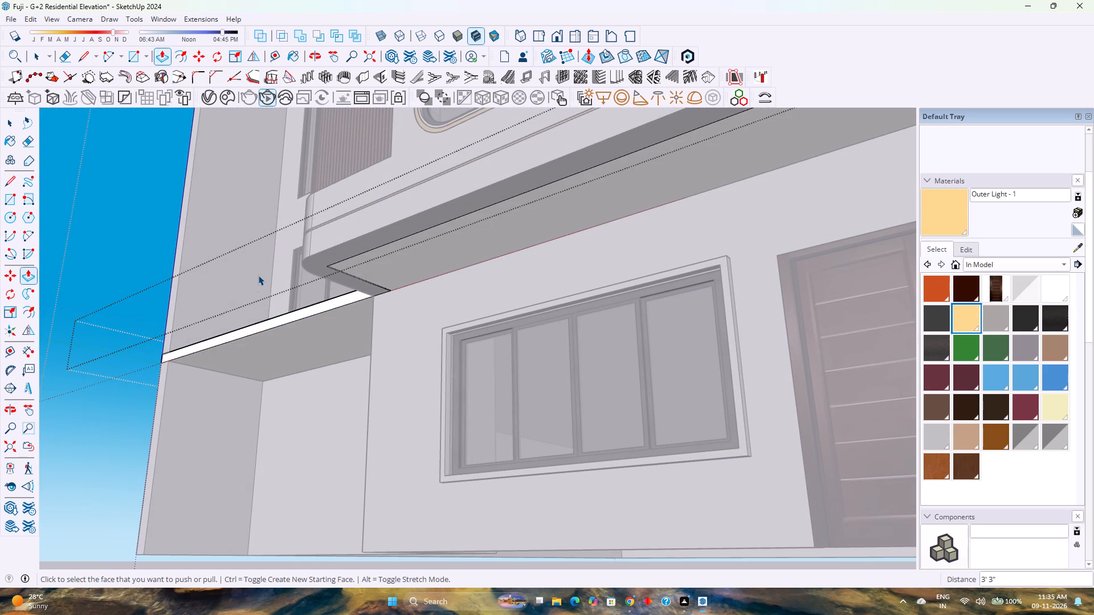
scroll(258, 275, down, 3)
key(Escape)
scroll(258, 275, down, 4)
middle_drag(259, 278, 434, 373)
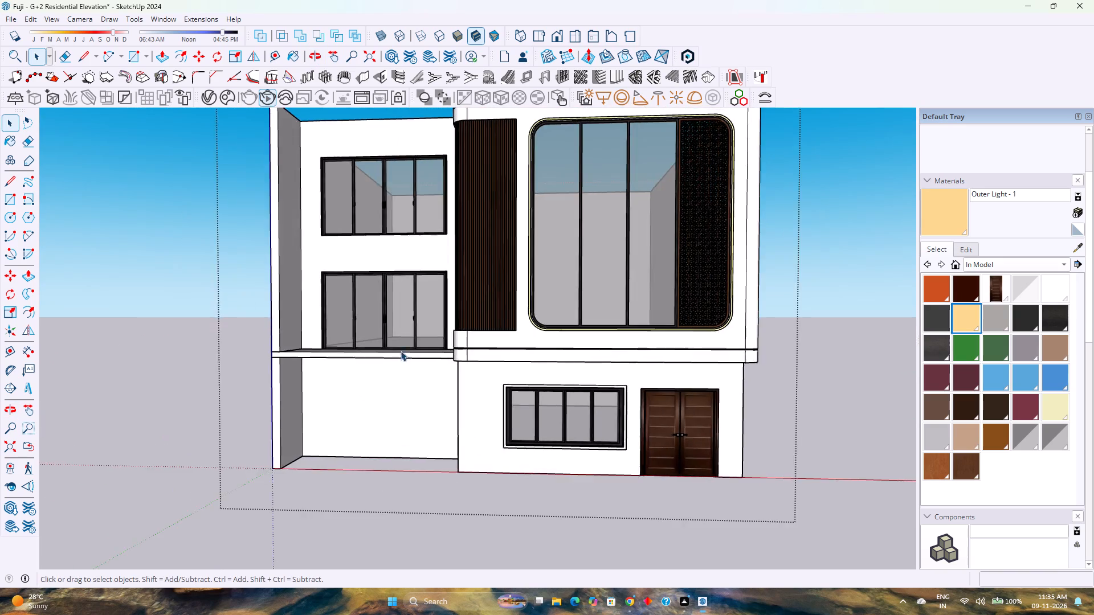
scroll(401, 351, down, 3)
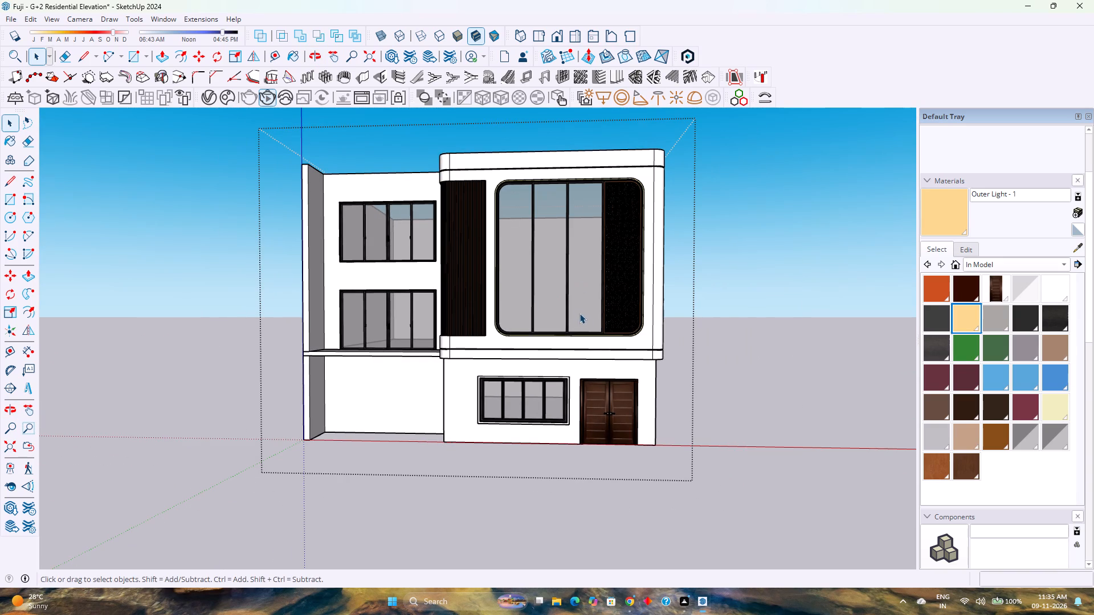
middle_drag(587, 335, 610, 368)
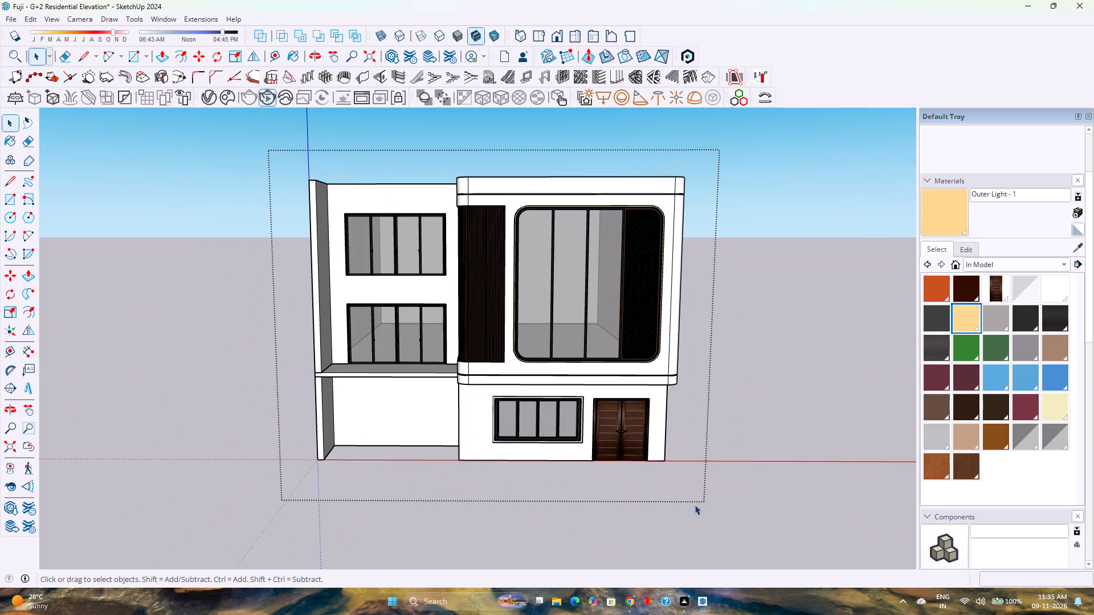
Clear the selection and save the residential elevation model.
click(732, 506)
scroll(740, 423, up, 3)
shift+middle_drag(740, 423, 700, 499)
scroll(698, 492, down, 4)
middle_drag(692, 482, 660, 520)
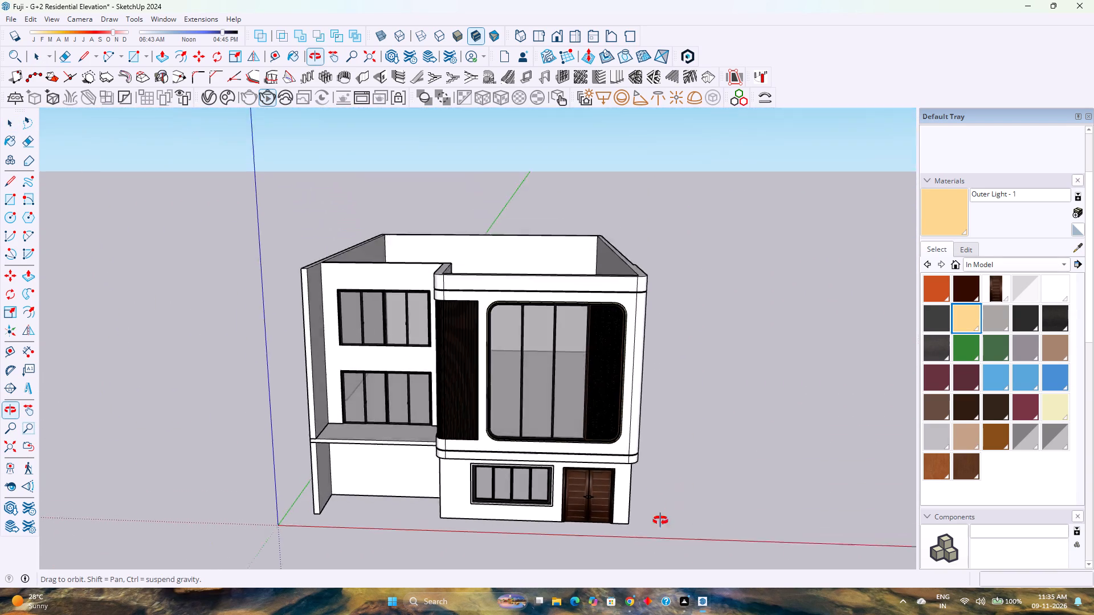
middle_drag(660, 520, 781, 449)
key(ctrl+s)
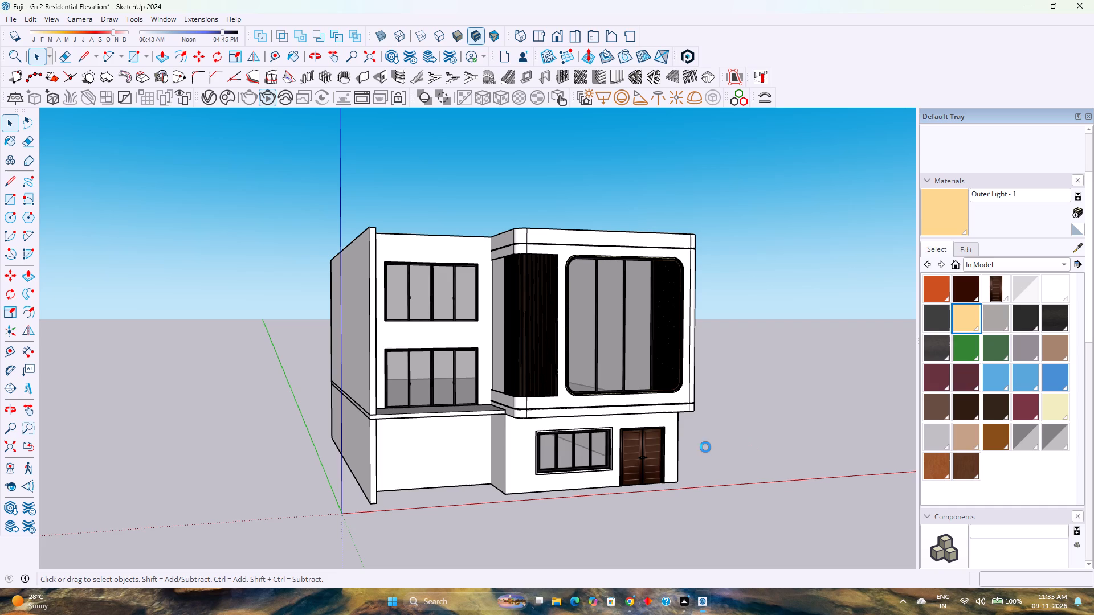
Examine the extended slab from beneath the projecting block and from inside, at the block's front rounded corner near the carved panel.
scroll(495, 433, up, 3)
scroll(440, 409, up, 2)
scroll(504, 458, up, 2)
middle_drag(504, 457, 489, 392)
middle_click(489, 392)
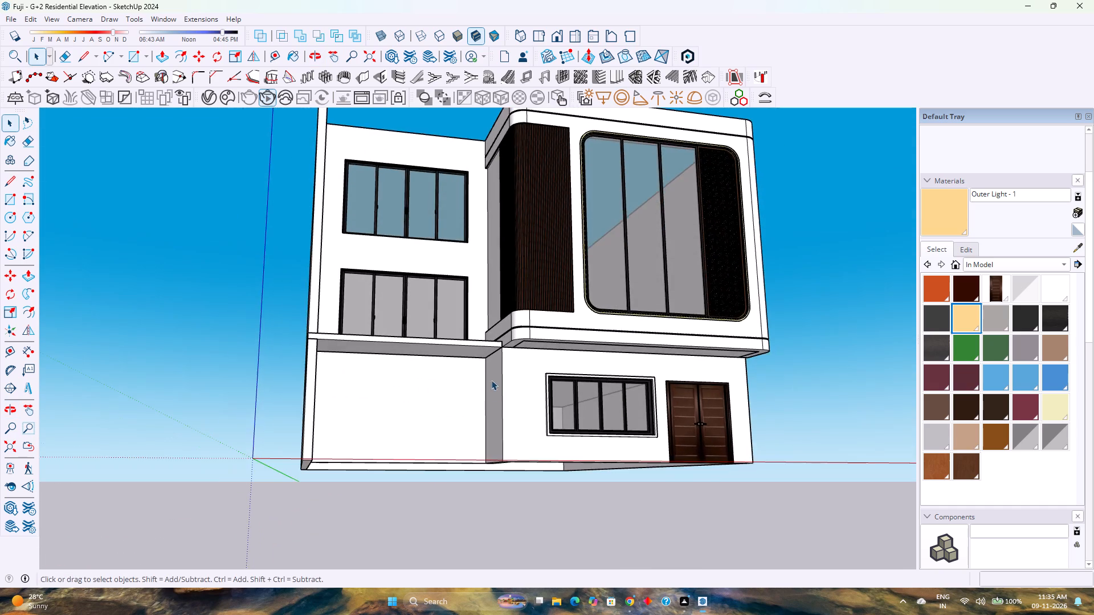
scroll(491, 380, up, 4)
middle_drag(463, 379, 445, 360)
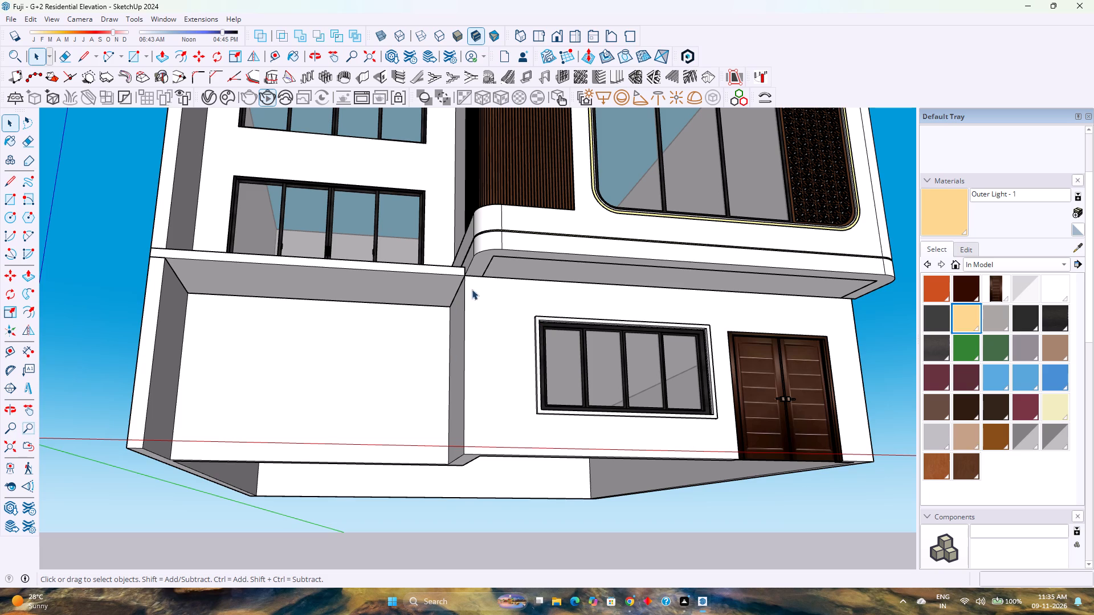
scroll(498, 270, up, 4)
middle_drag(473, 276, 276, 224)
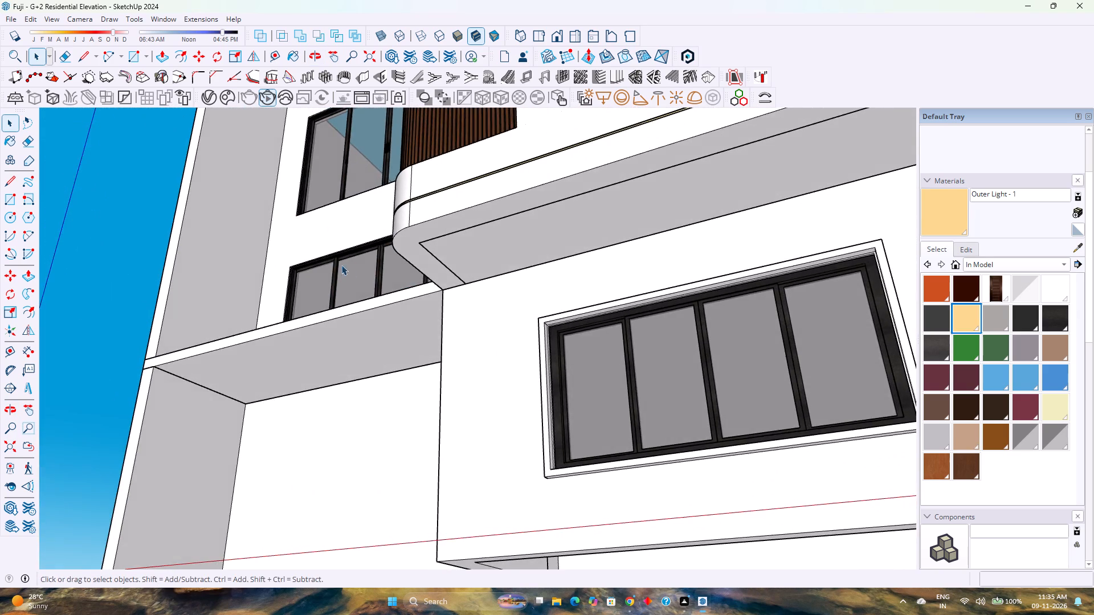
scroll(348, 267, down, 3)
middle_drag(493, 215, 186, 506)
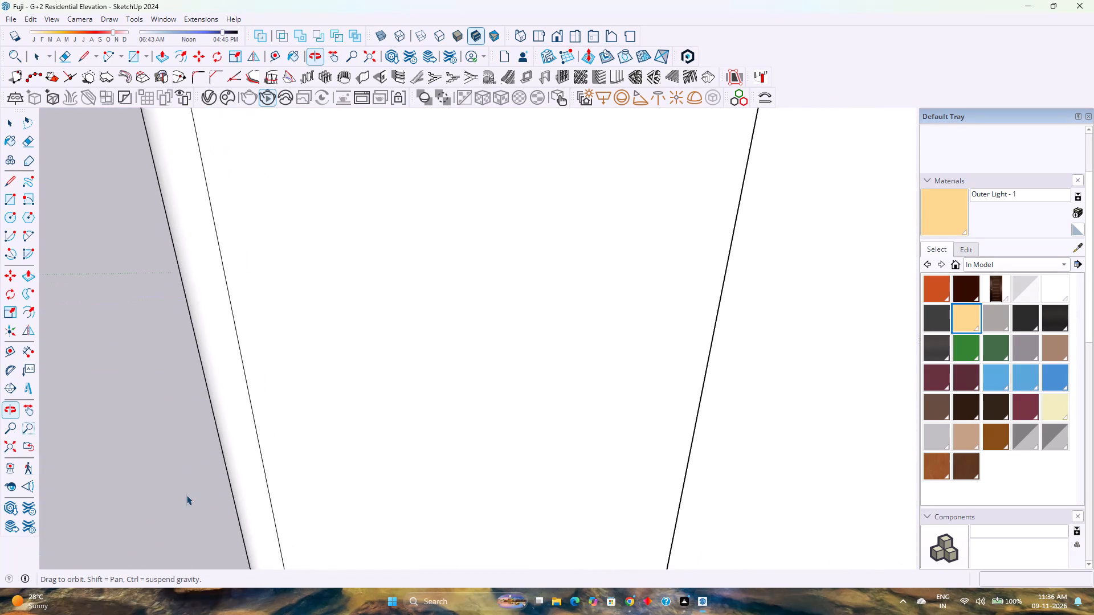
scroll(302, 347, down, 4)
middle_drag(334, 307, 274, 499)
scroll(299, 380, down, 3)
middle_drag(361, 278, 239, 514)
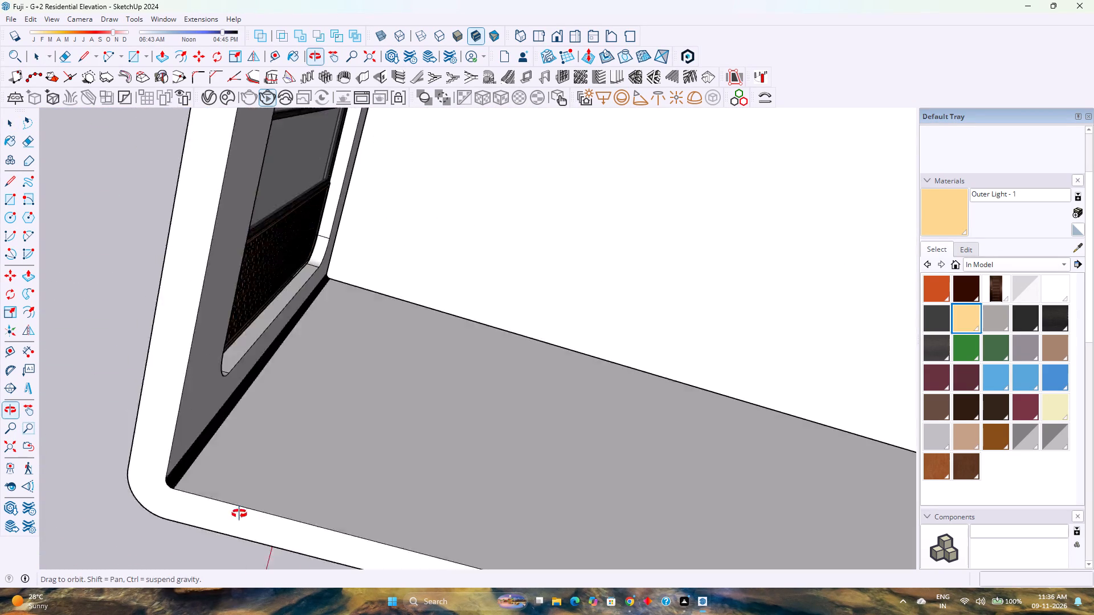
middle_drag(239, 514, 233, 522)
scroll(273, 363, up, 4)
scroll(273, 363, down, 8)
scroll(225, 398, down, 1)
middle_drag(276, 304, 336, 211)
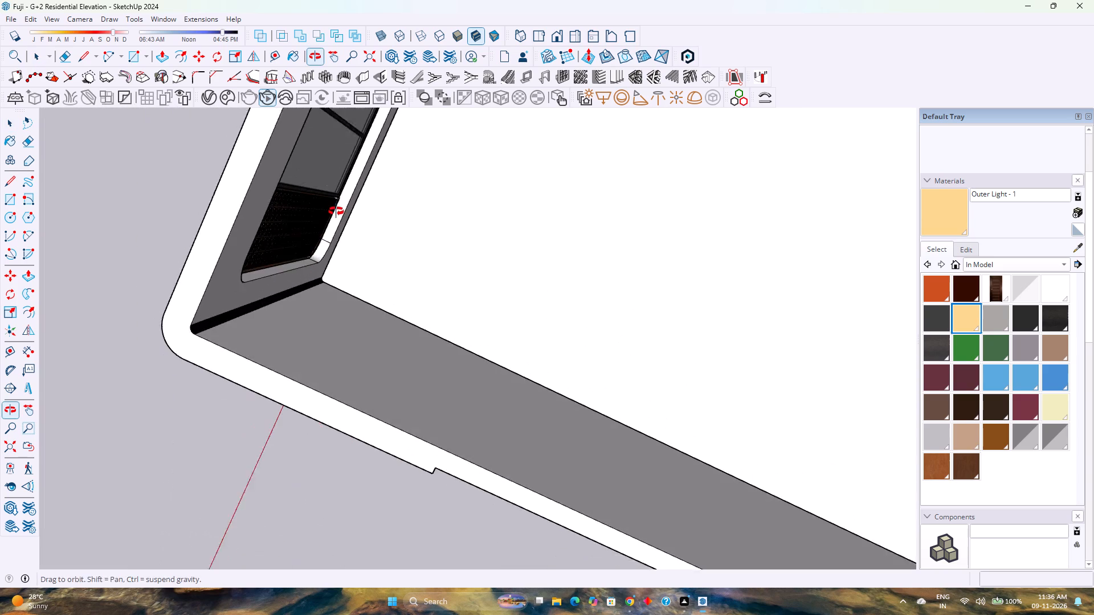
middle_drag(336, 211, 337, 210)
scroll(381, 283, up, 15)
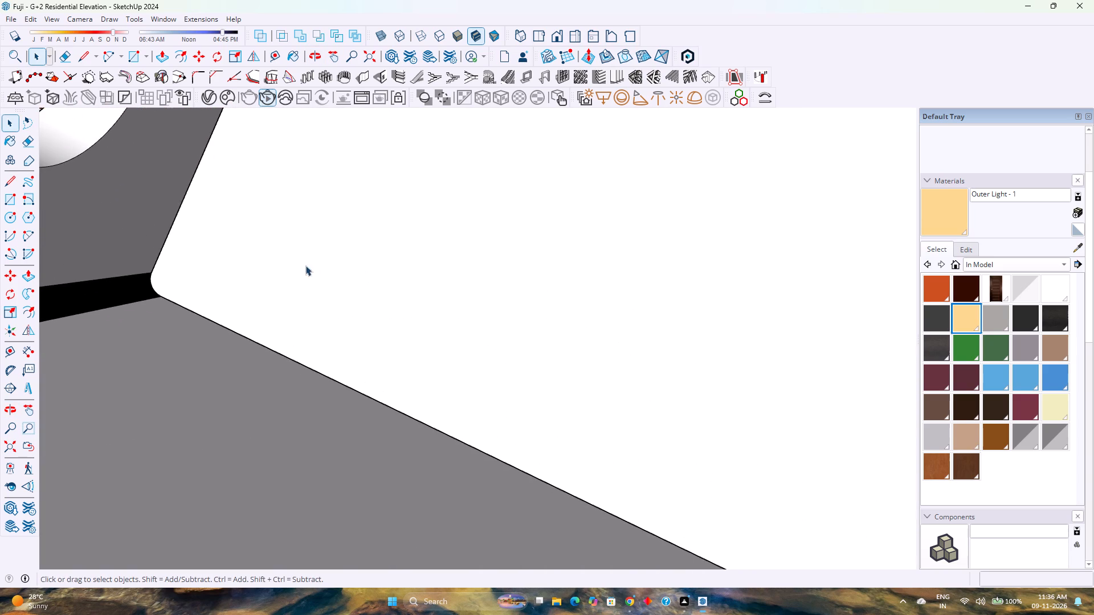
shift+middle_drag(281, 264, 433, 252)
middle_drag(460, 284, 231, 264)
scroll(303, 251, down, 1)
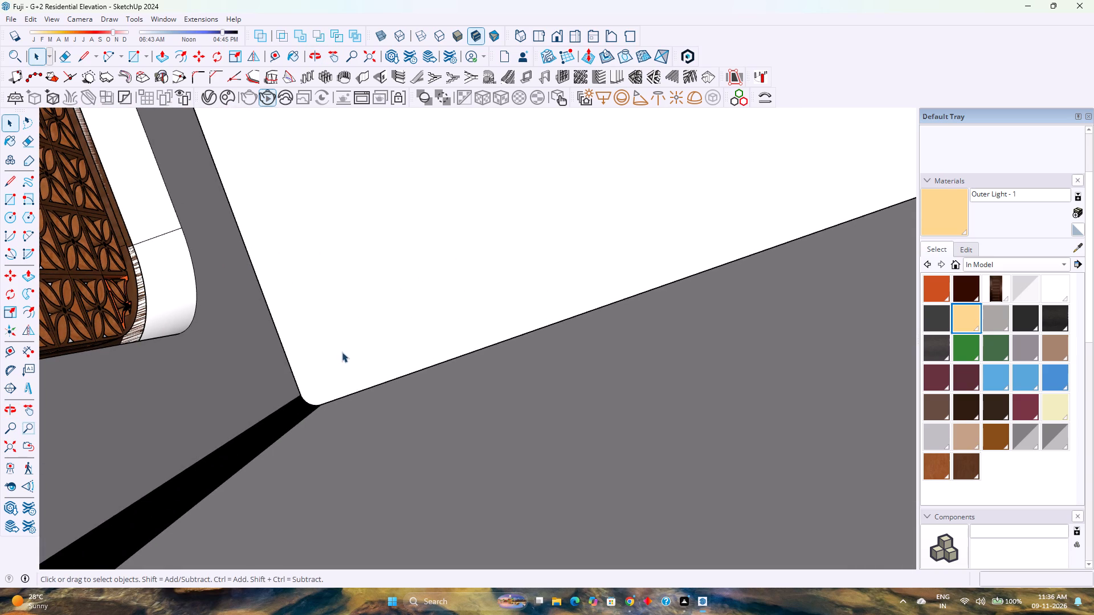
Place a guide parallel to the front wall's inner edge, locked to the green axis, about 2 15/16" in through the rounded corner's end.
click(277, 52)
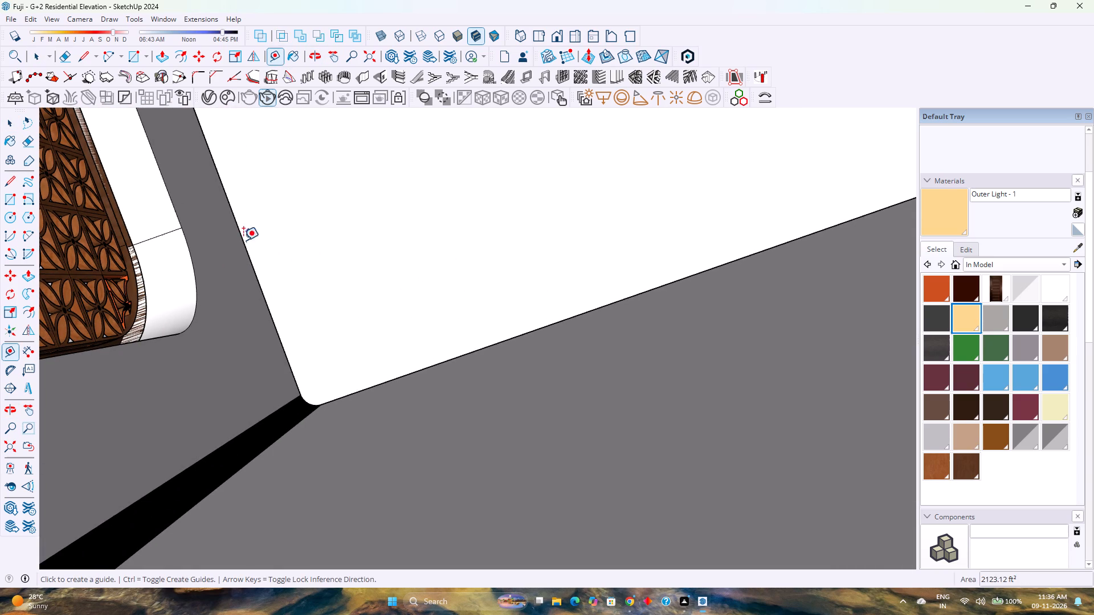
click(244, 248)
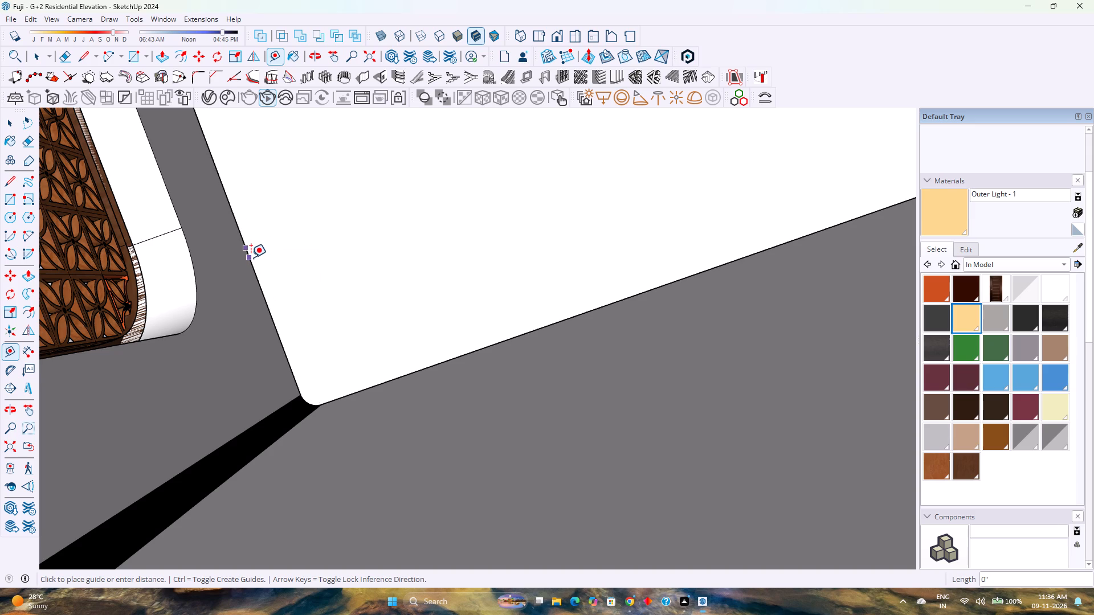
click(251, 257)
click(423, 368)
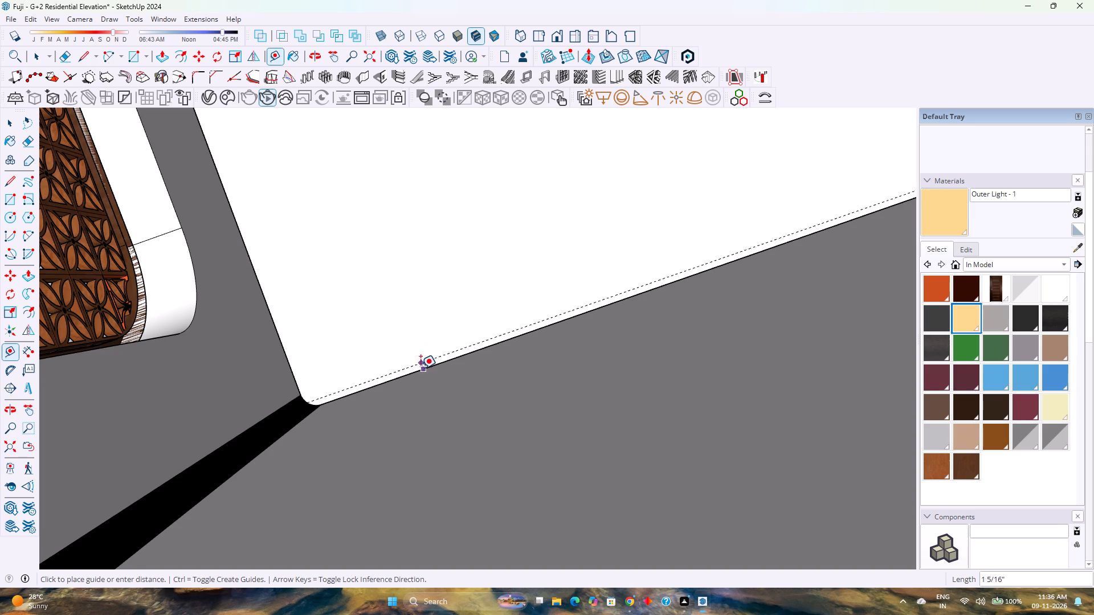
click(423, 371)
click(280, 346)
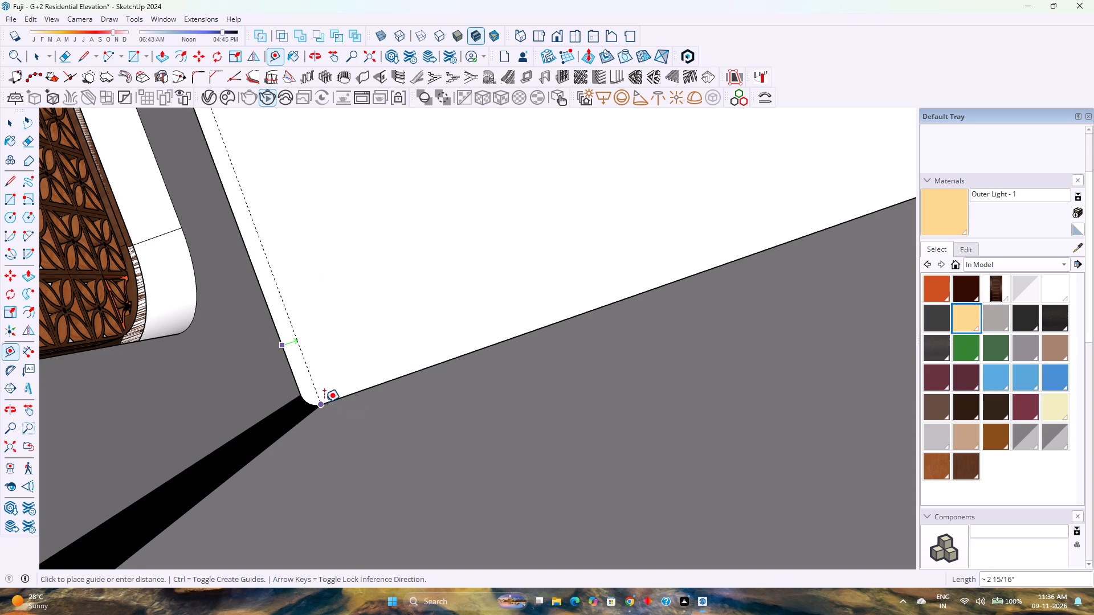
key(Left)
scroll(321, 405, up, 13)
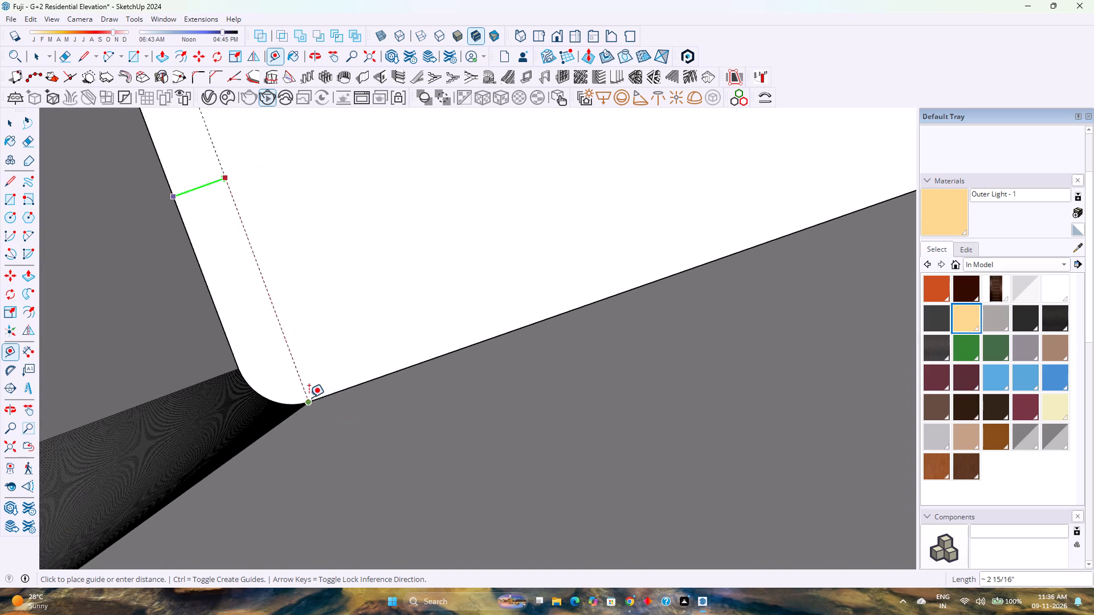
scroll(307, 397, up, 4)
click(307, 397)
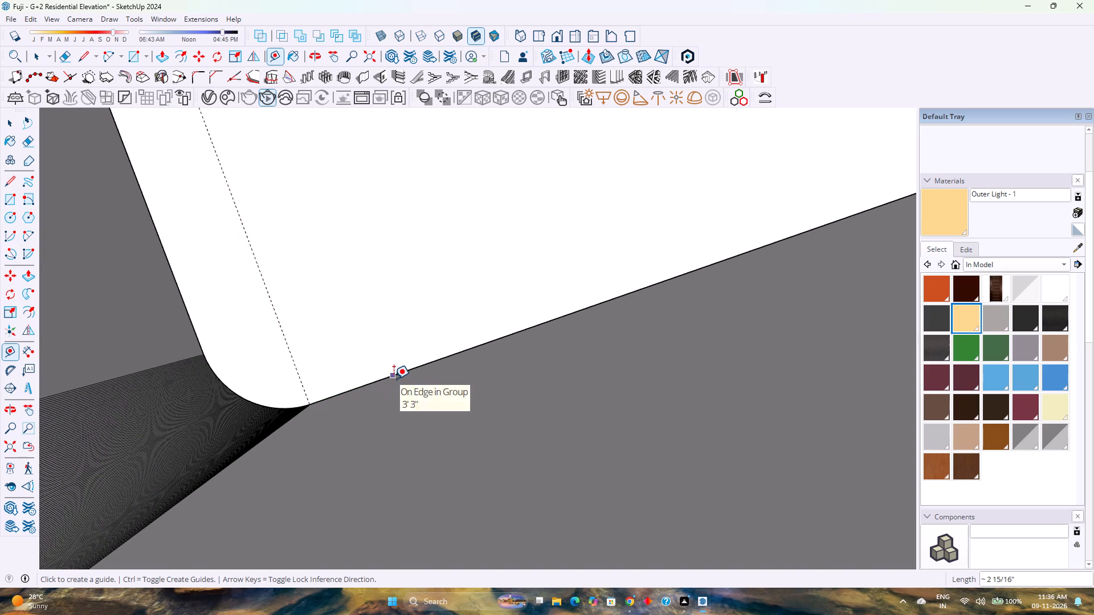
Place a second guide parallel to the side wall's inner edge, locked to the red axis, through the rounded corner's other end.
click(396, 376)
key(Left)
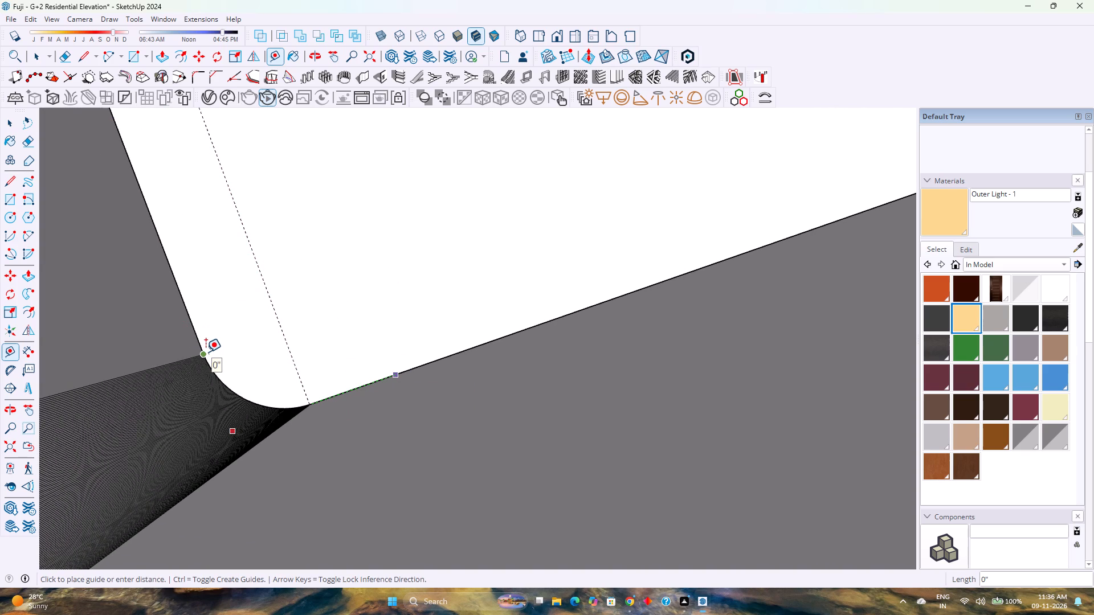
key(Right)
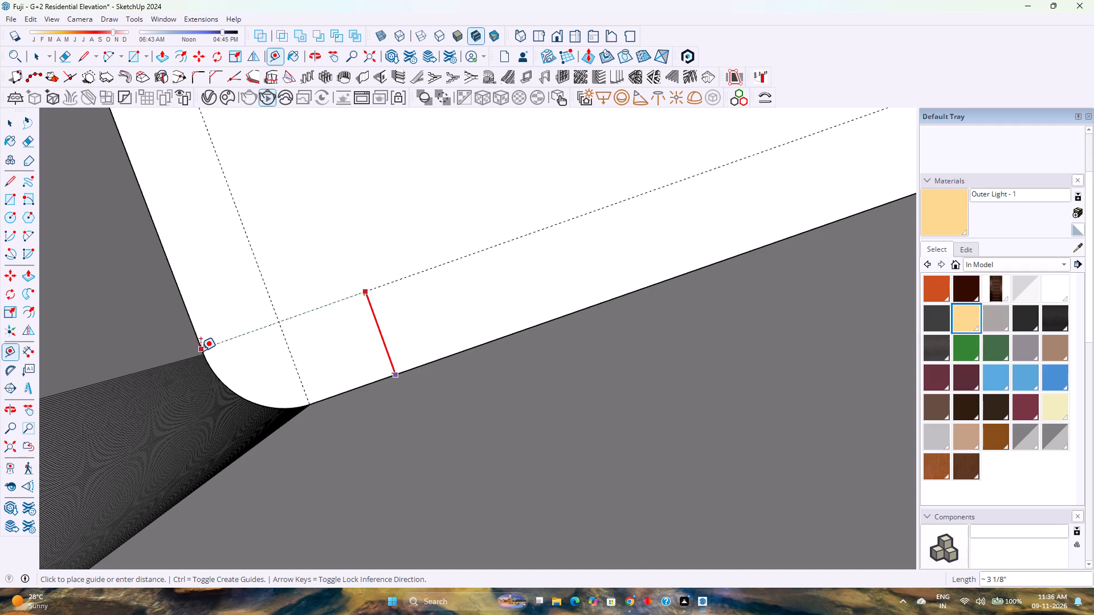
click(202, 354)
Open the group containing the floor face at the rounded corner and select that face.
key(space)
click(318, 284)
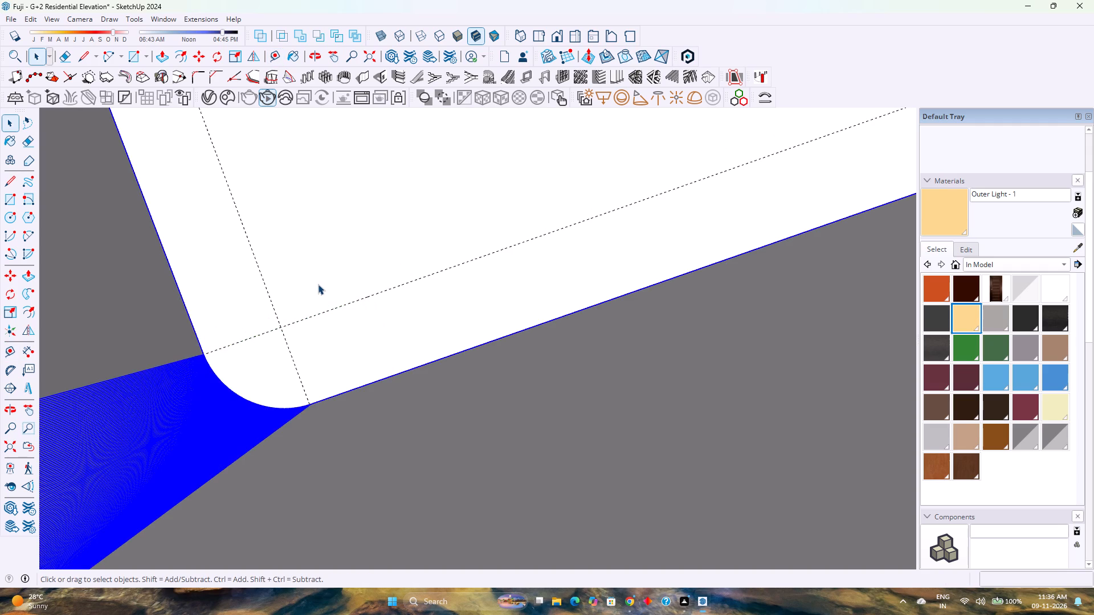
double_click(318, 284)
click(318, 284)
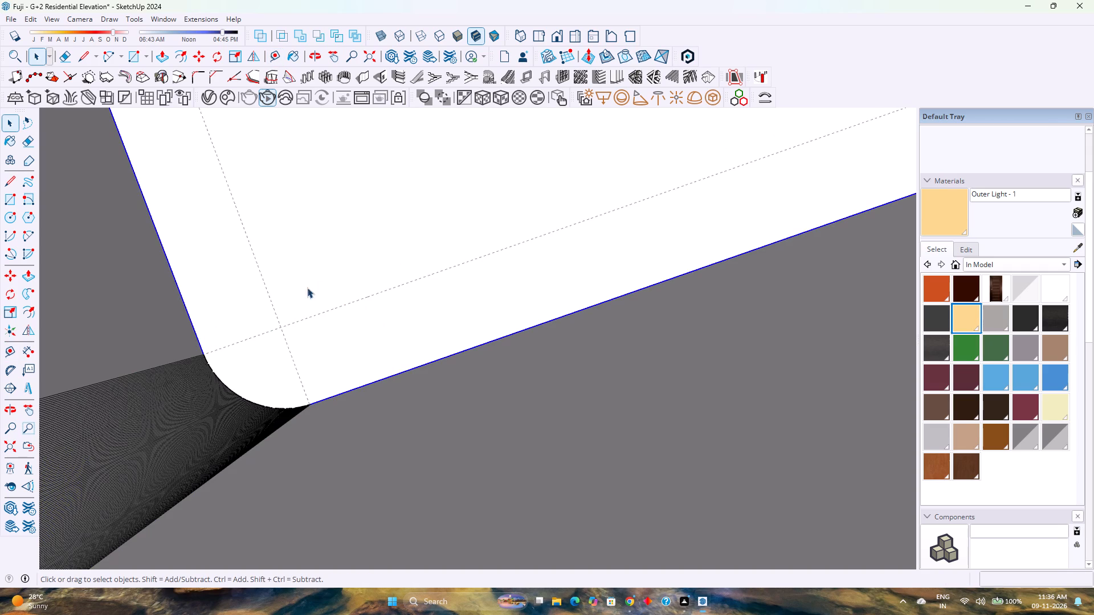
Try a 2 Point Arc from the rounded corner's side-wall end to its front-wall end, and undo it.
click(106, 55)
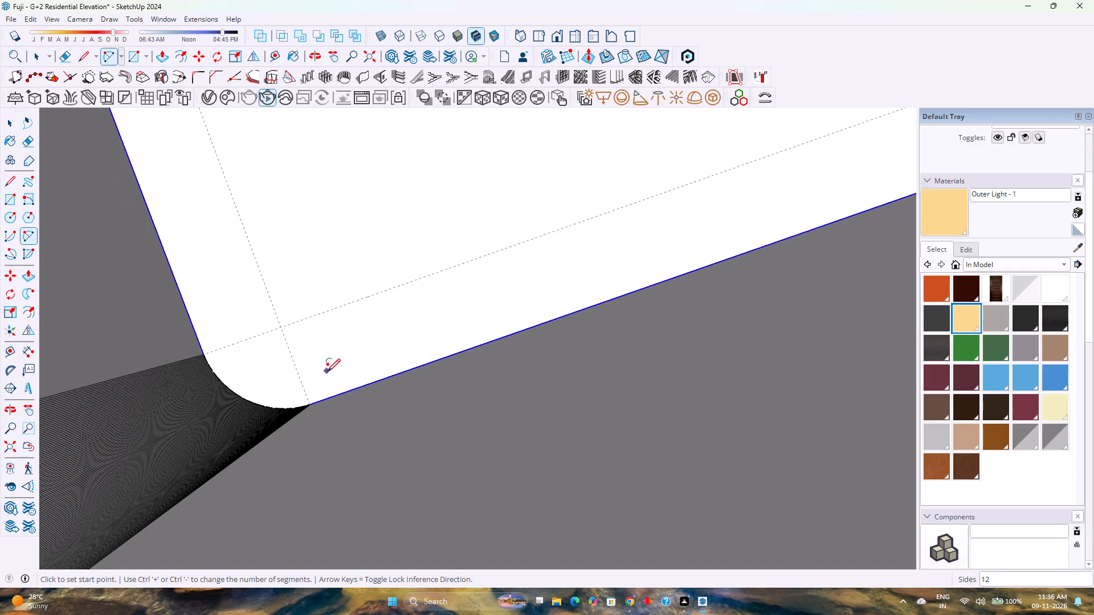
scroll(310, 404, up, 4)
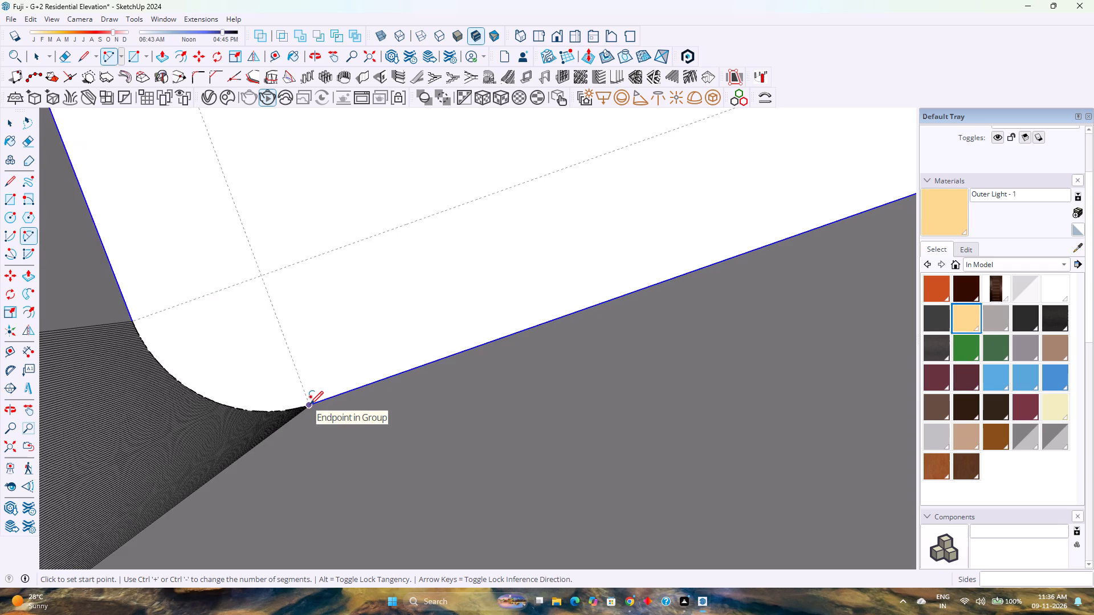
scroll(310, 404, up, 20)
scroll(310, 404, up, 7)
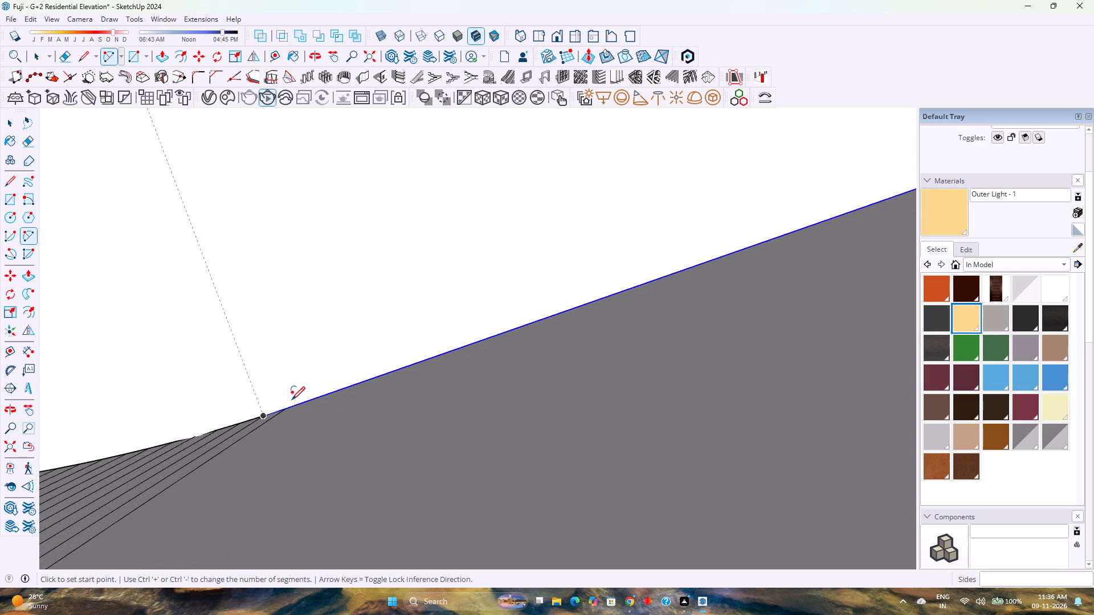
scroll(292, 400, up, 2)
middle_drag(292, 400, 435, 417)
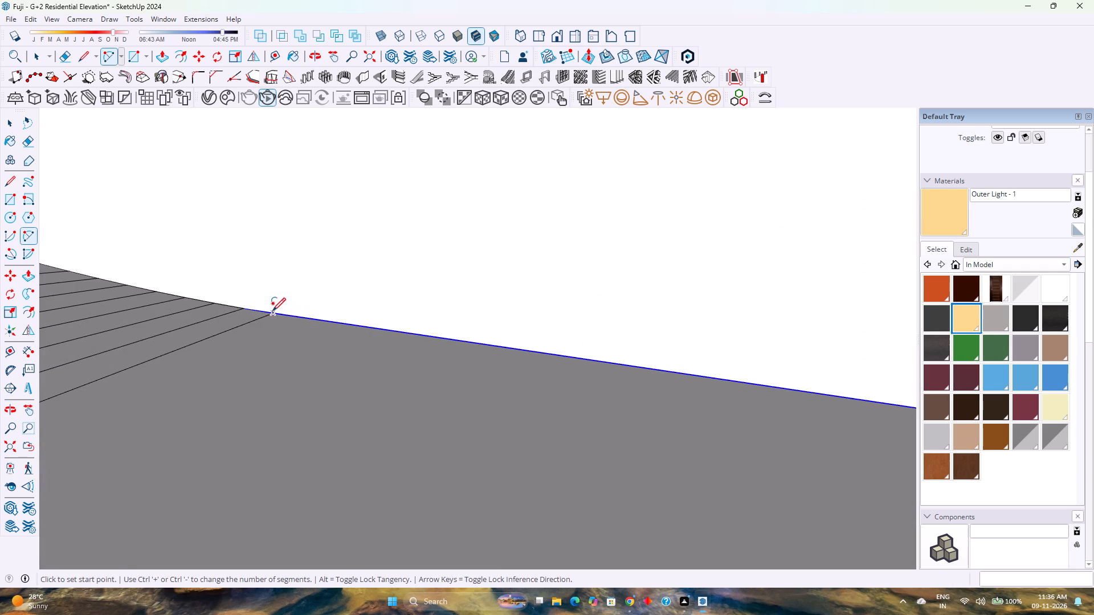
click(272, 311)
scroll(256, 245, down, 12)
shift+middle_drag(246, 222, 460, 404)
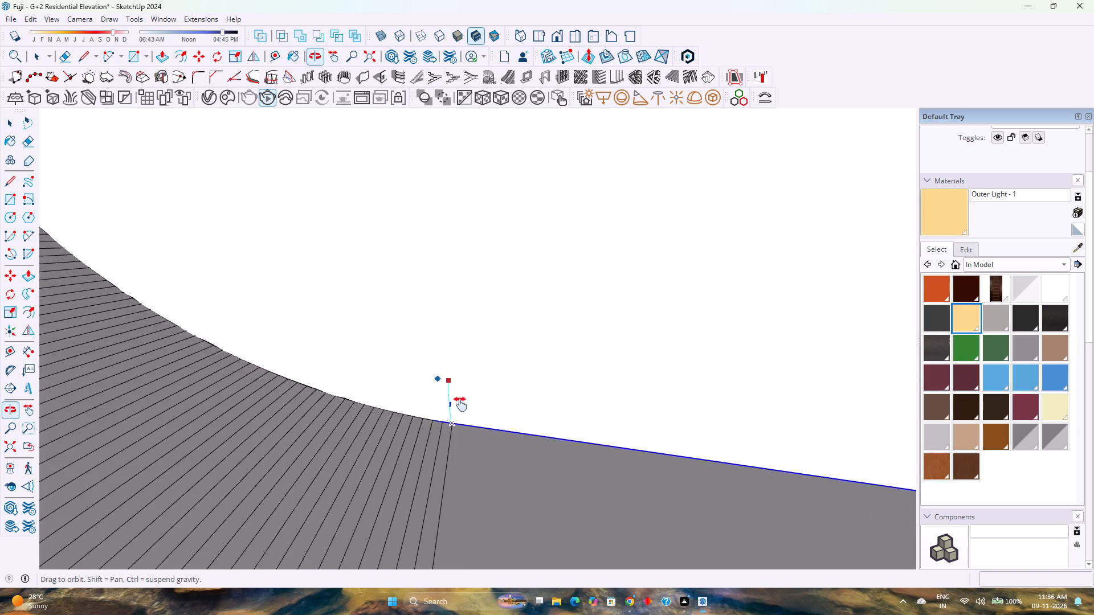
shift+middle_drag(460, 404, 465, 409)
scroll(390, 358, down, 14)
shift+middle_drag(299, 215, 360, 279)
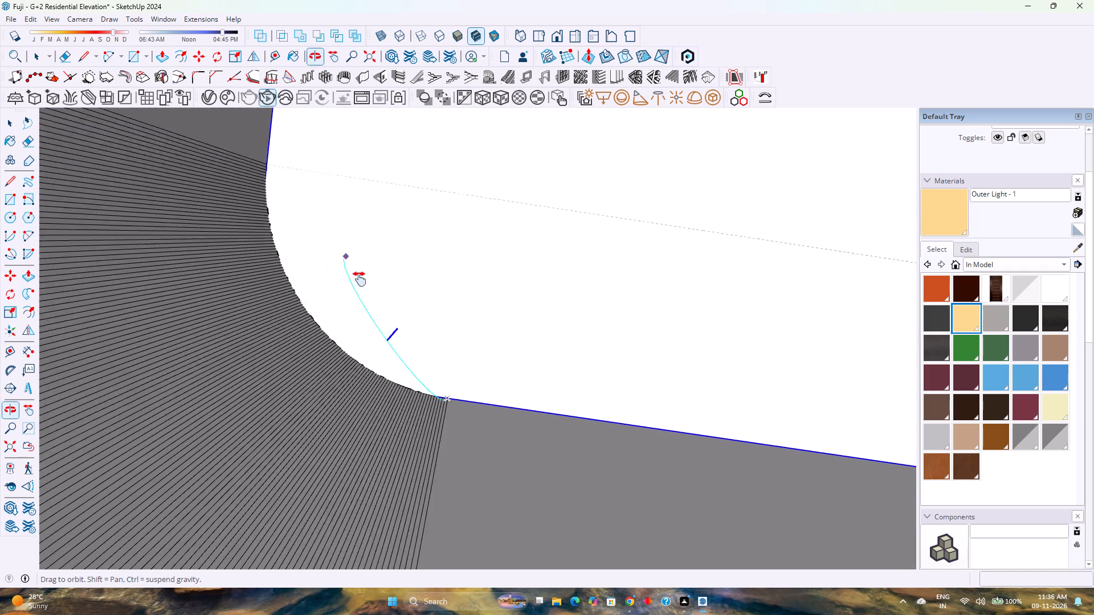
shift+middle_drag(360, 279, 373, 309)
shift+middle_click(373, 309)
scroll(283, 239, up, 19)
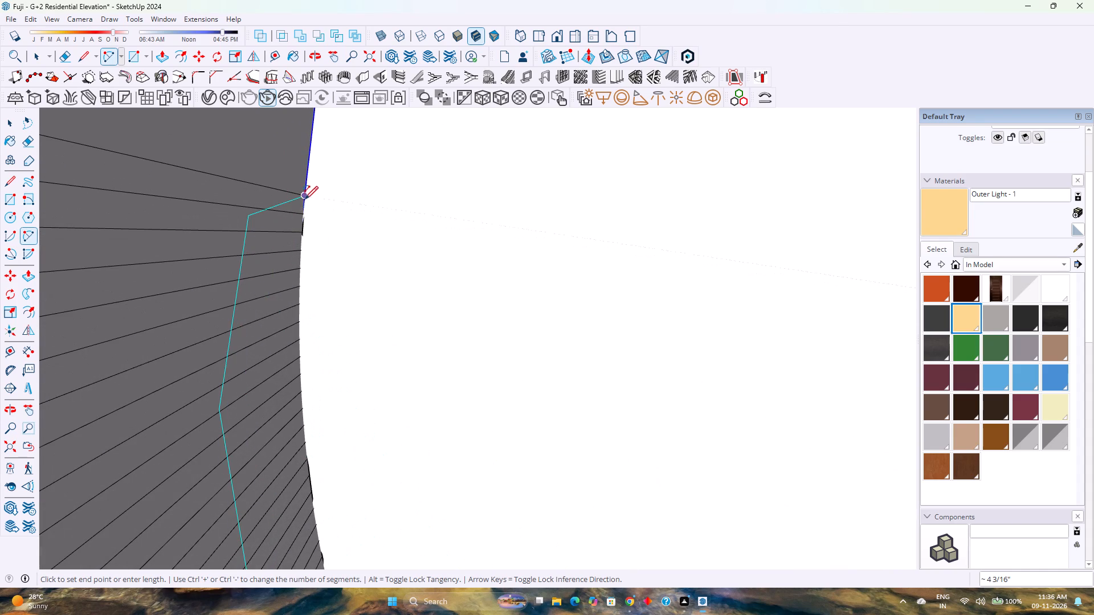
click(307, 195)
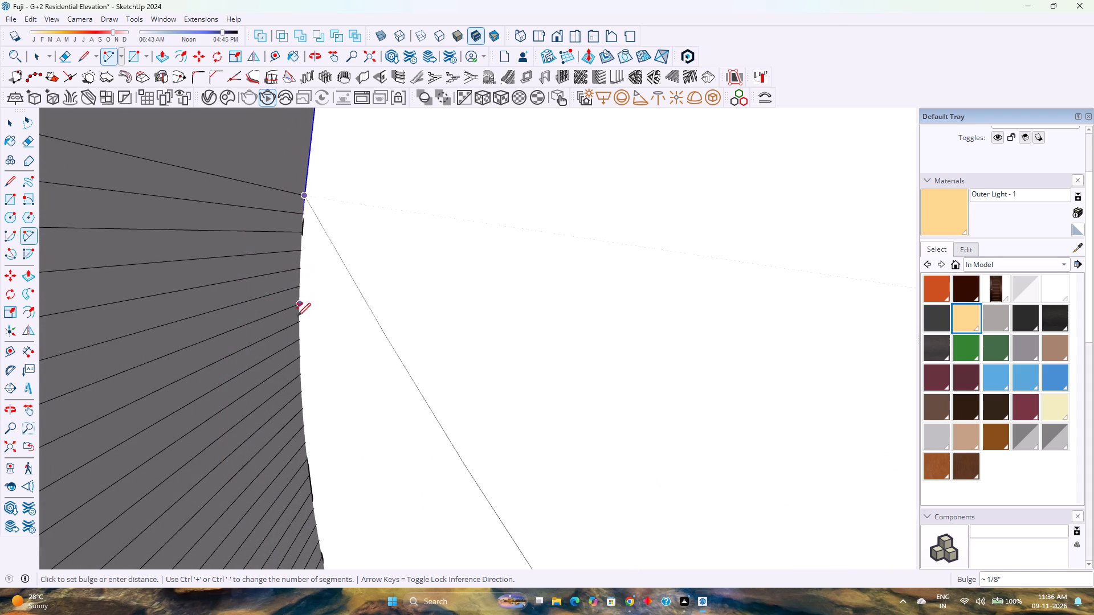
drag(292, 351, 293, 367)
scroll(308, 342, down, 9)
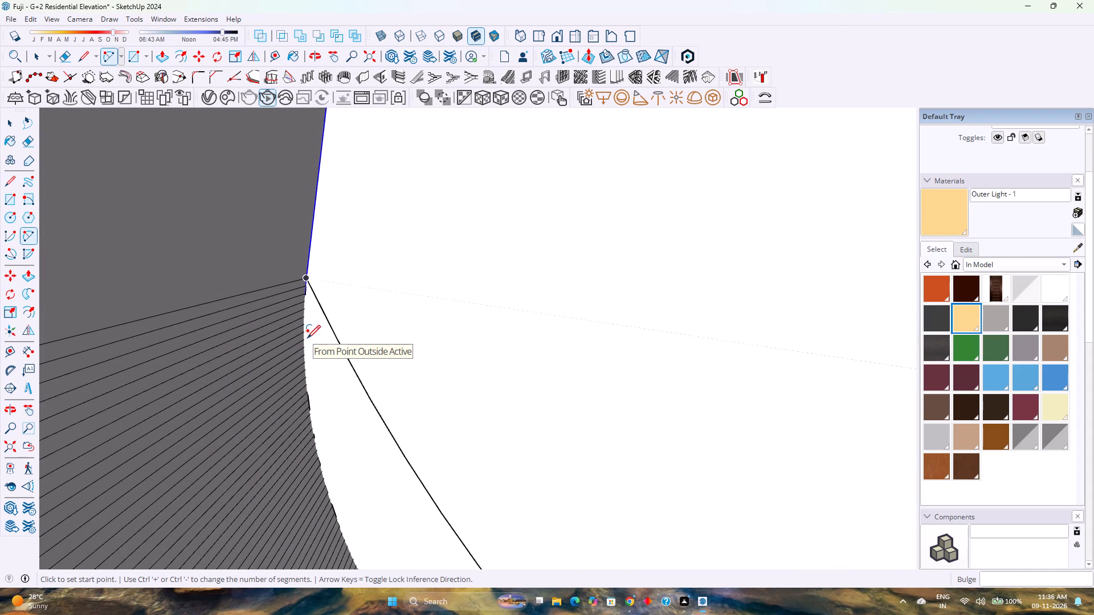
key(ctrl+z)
Draw a 2 Point Arc between the rounded corner's two ends on the floor face, bulging about 13/16" onto the wall curve.
scroll(307, 338, down, 3)
click(305, 292)
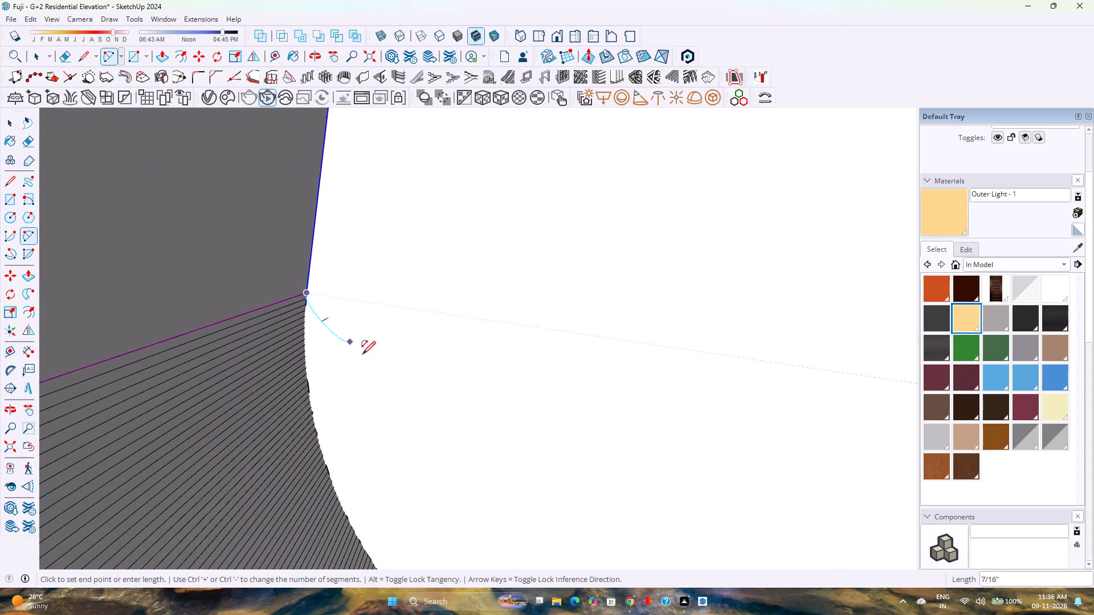
scroll(456, 404, down, 4)
shift+middle_drag(513, 432, 343, 286)
shift+middle_click(341, 283)
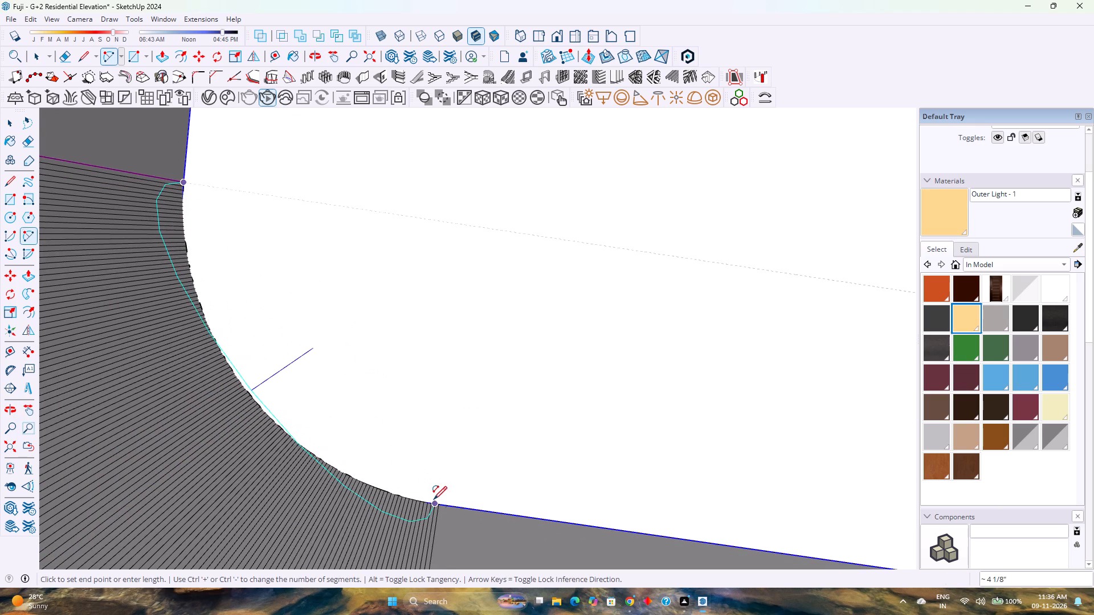
click(440, 505)
middle_drag(428, 486, 198, 383)
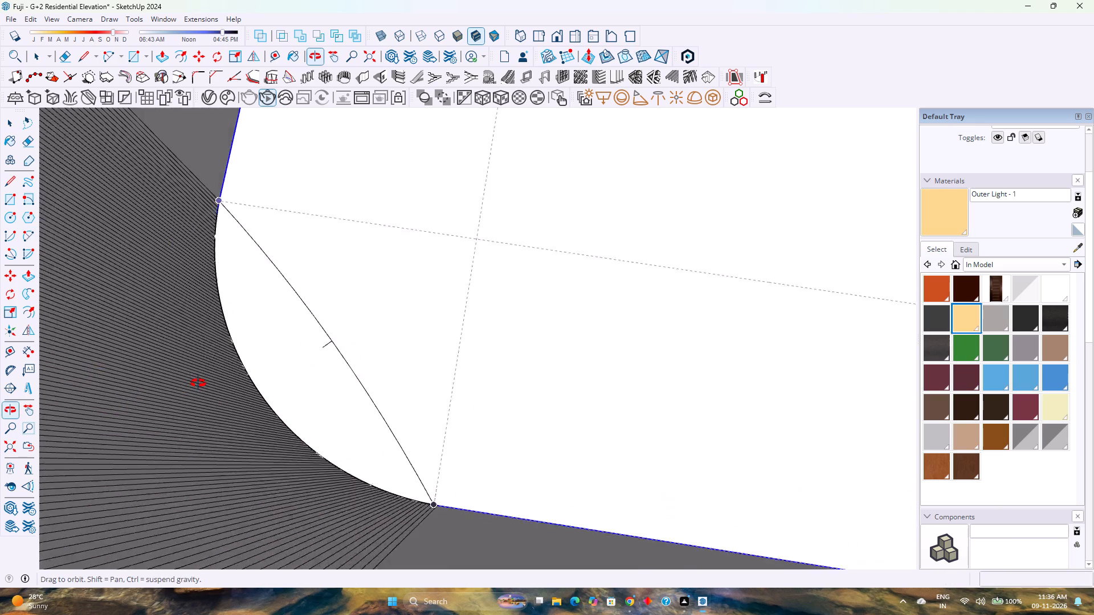
middle_drag(198, 383, 195, 382)
scroll(239, 374, down, 5)
click(3, 450)
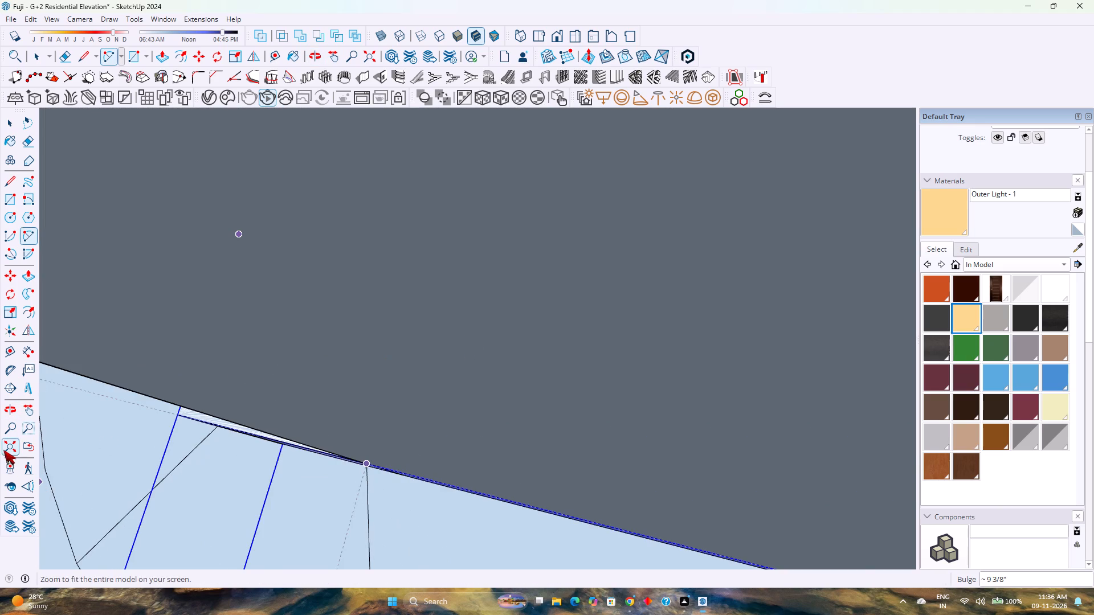
middle_drag(467, 282, 67, 367)
middle_click(66, 367)
scroll(379, 348, up, 4)
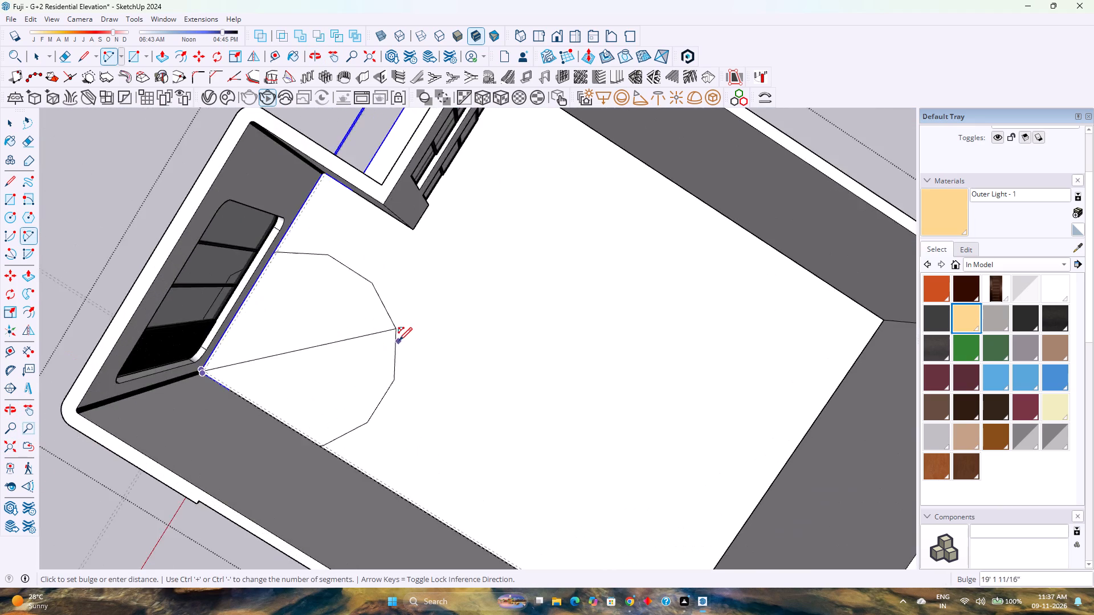
scroll(399, 341, down, 9)
middle_drag(590, 368, 694, 335)
middle_drag(700, 335, 711, 335)
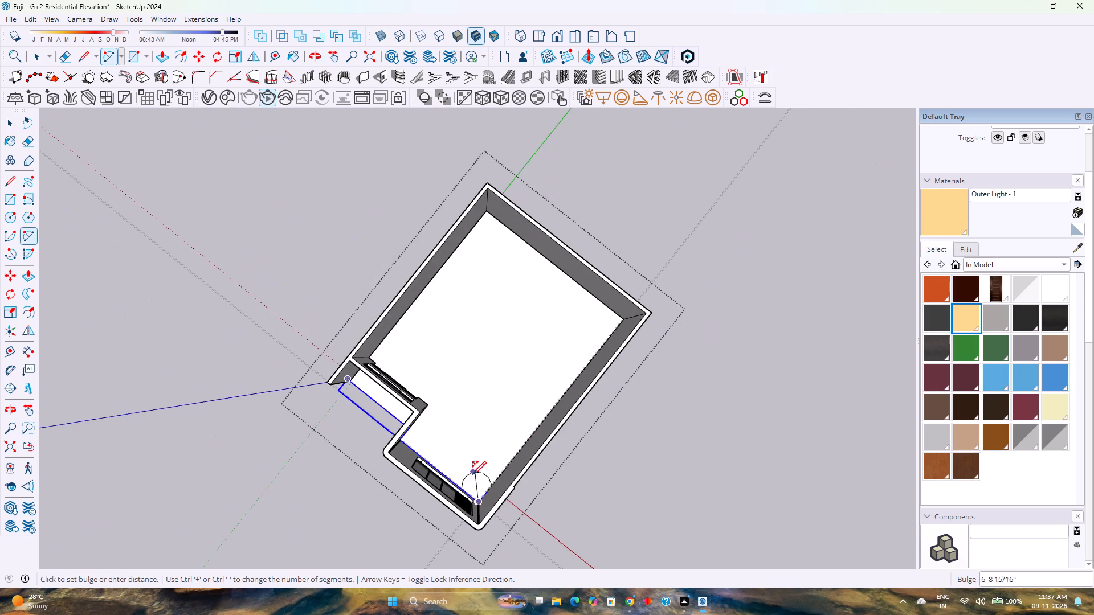
scroll(473, 481, up, 5)
middle_drag(488, 501, 436, 386)
middle_click(436, 383)
scroll(486, 464, up, 1)
middle_drag(486, 464, 0, 487)
middle_click(0, 487)
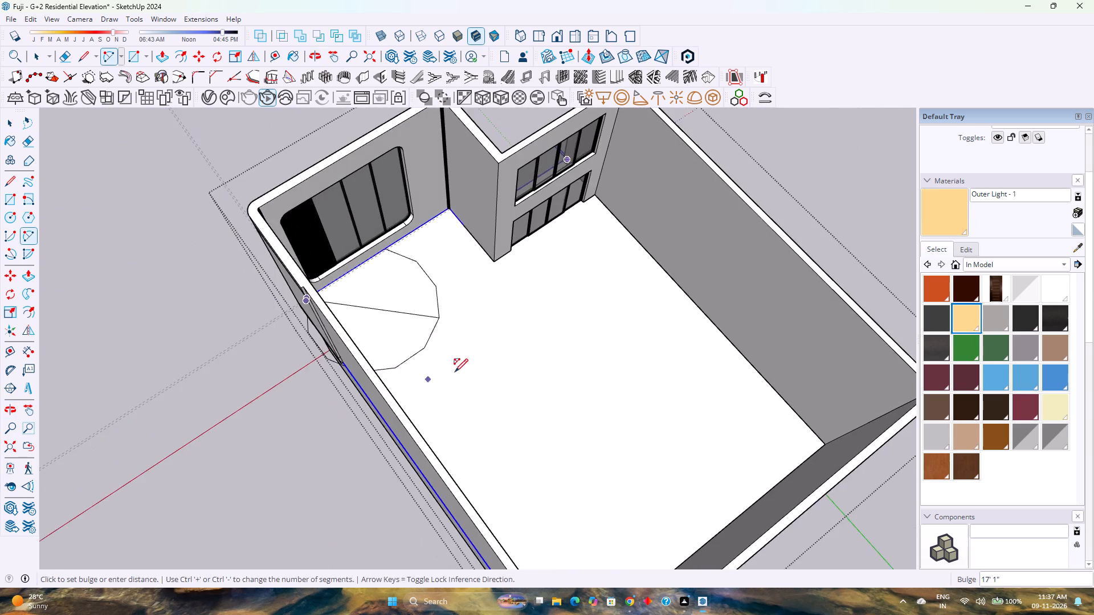
middle_drag(462, 370, 124, 387)
scroll(452, 180, up, 12)
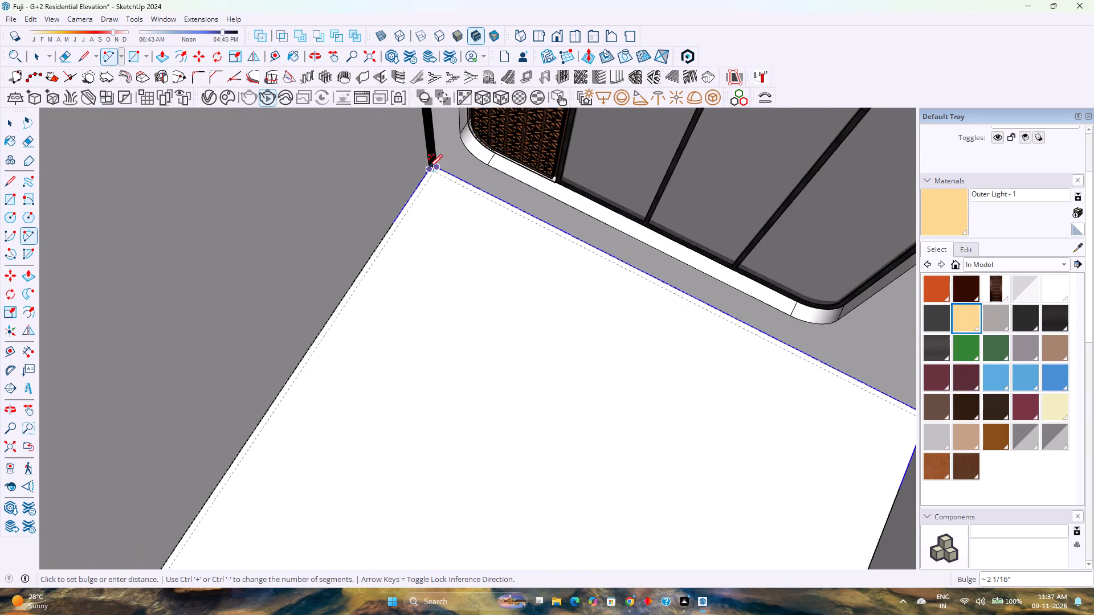
scroll(429, 167, up, 20)
scroll(429, 167, up, 8)
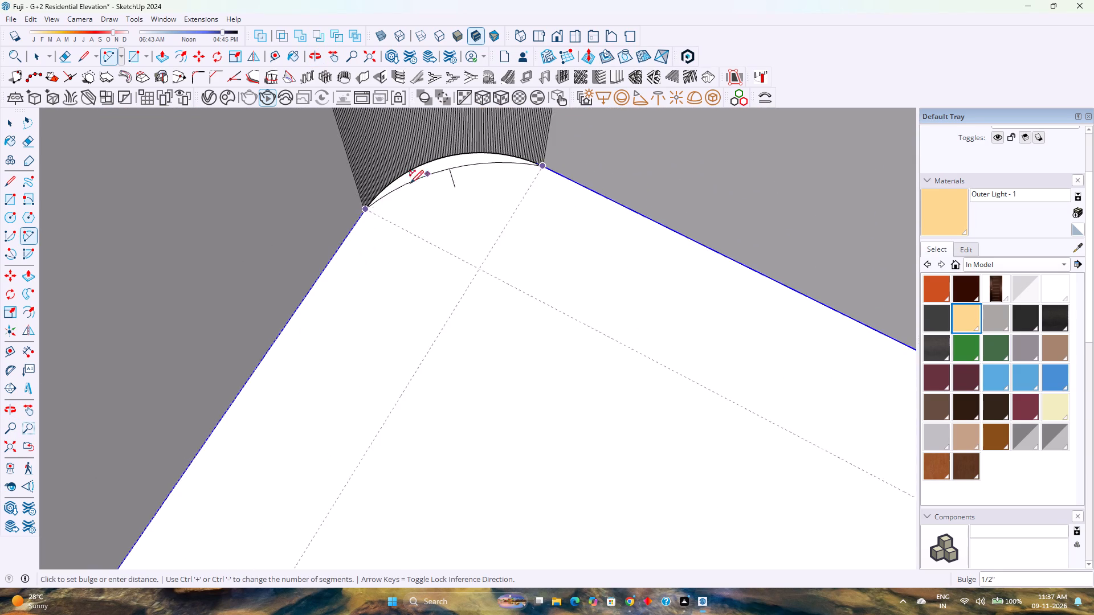
scroll(410, 183, up, 8)
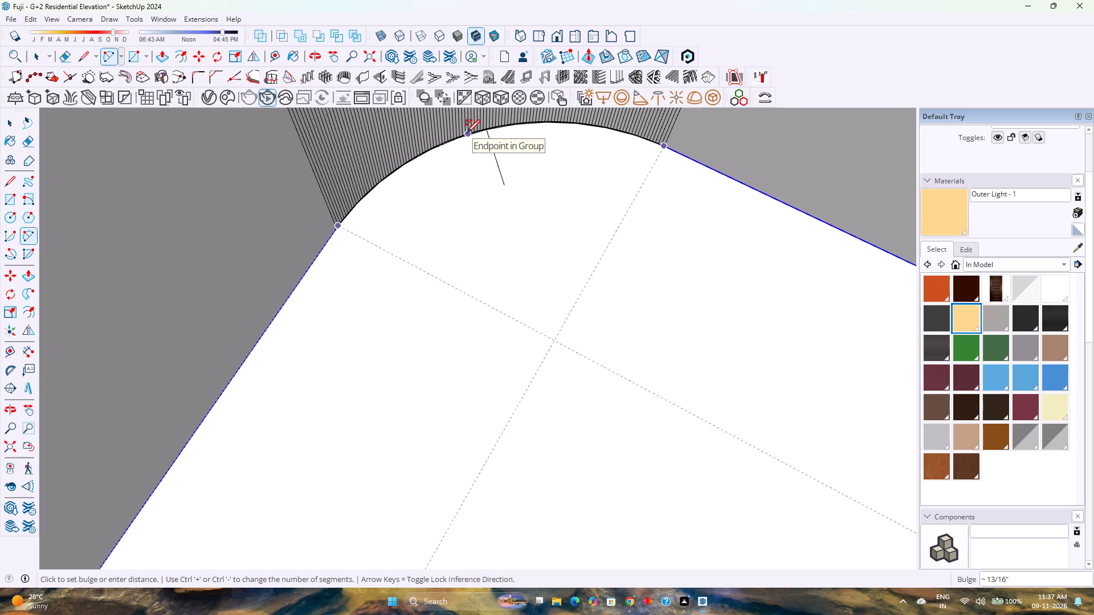
click(467, 133)
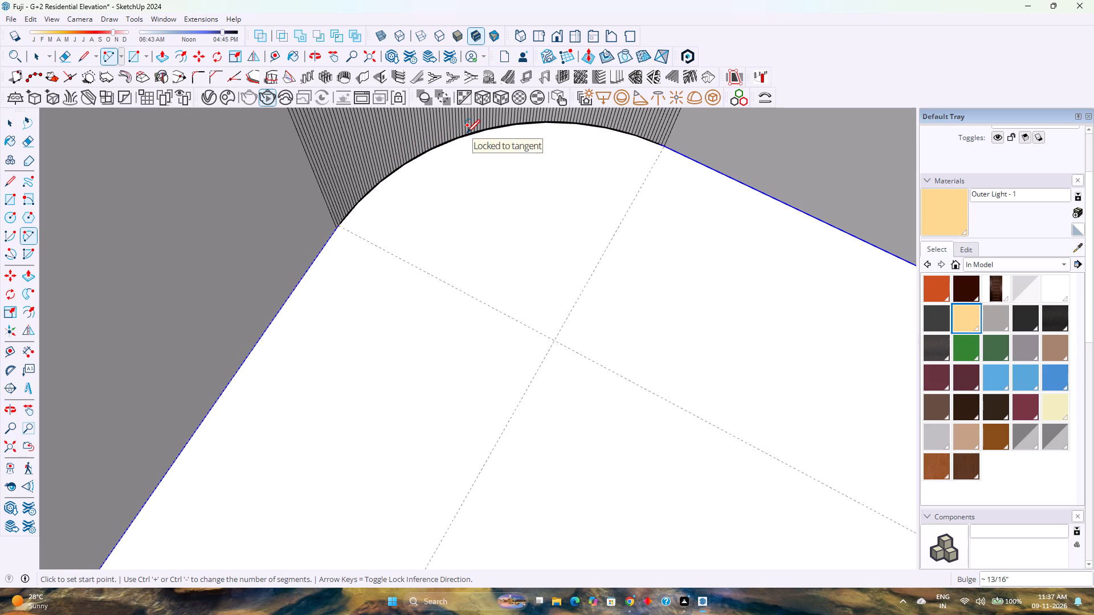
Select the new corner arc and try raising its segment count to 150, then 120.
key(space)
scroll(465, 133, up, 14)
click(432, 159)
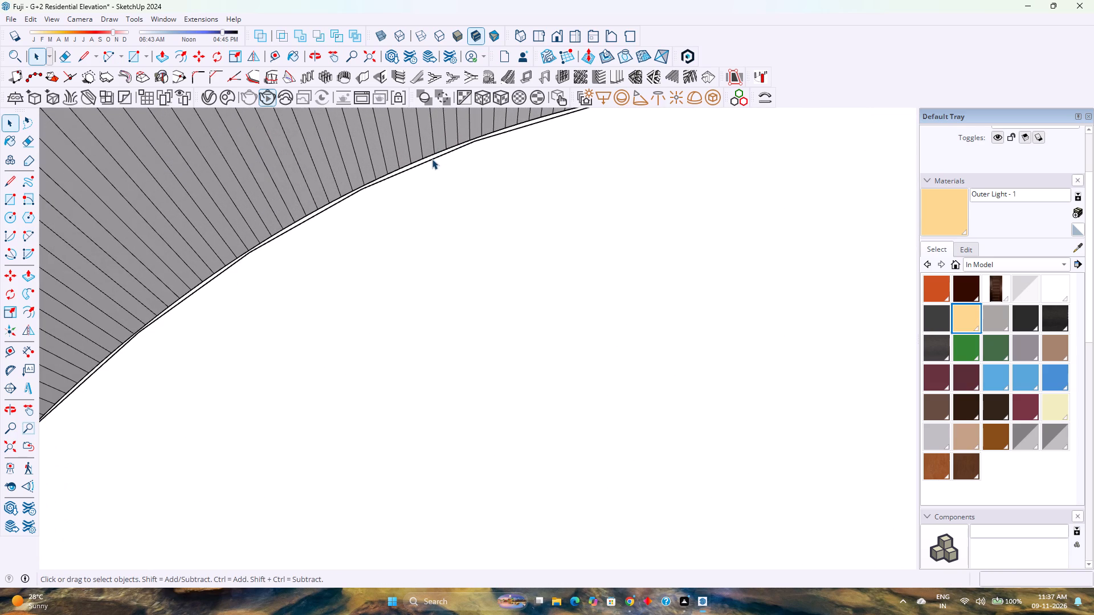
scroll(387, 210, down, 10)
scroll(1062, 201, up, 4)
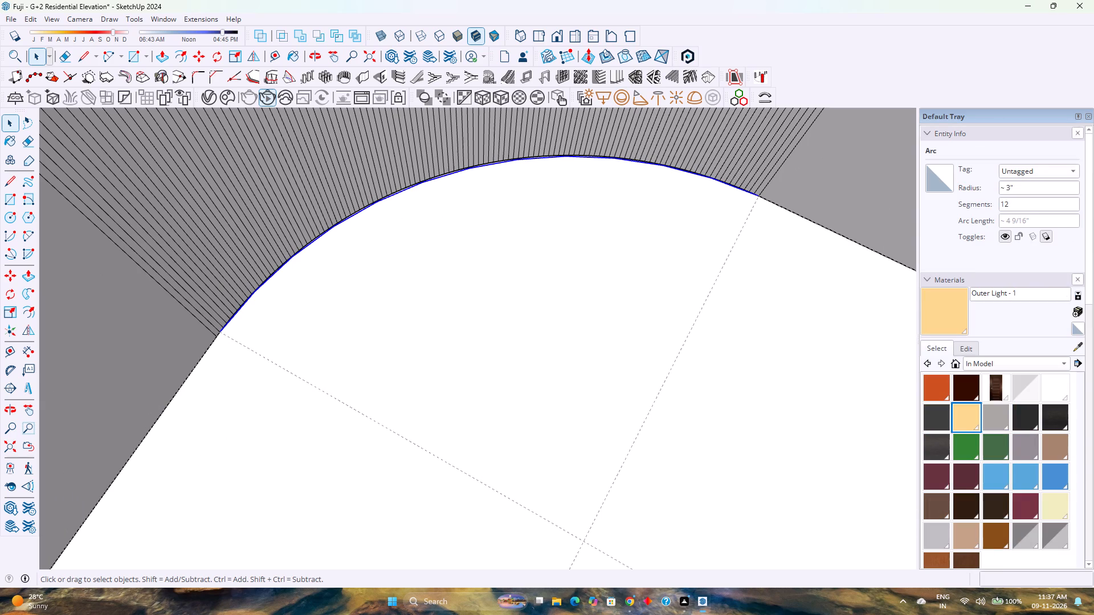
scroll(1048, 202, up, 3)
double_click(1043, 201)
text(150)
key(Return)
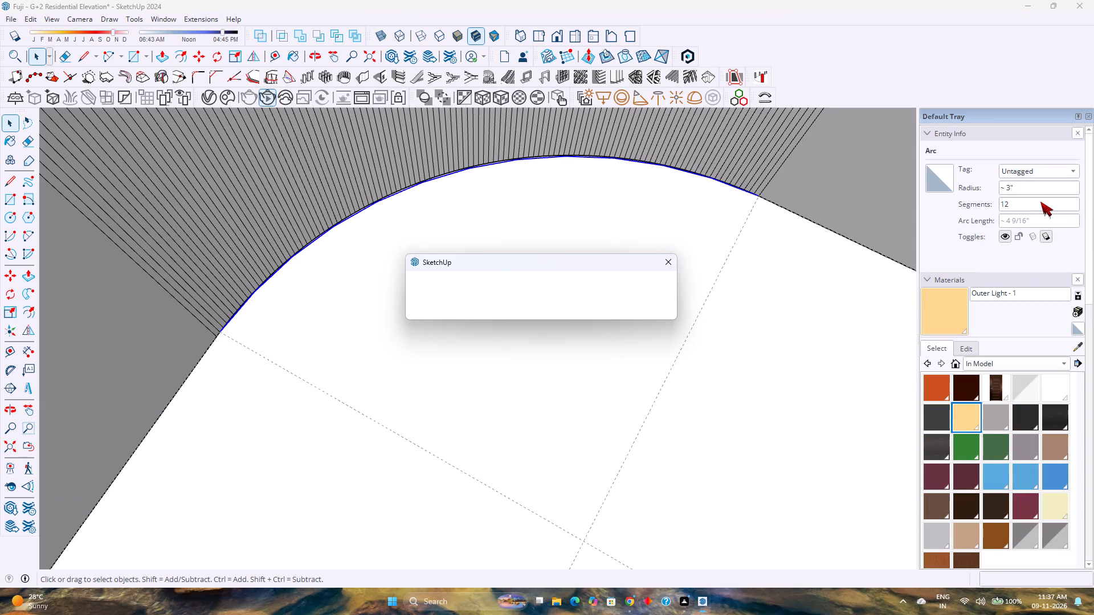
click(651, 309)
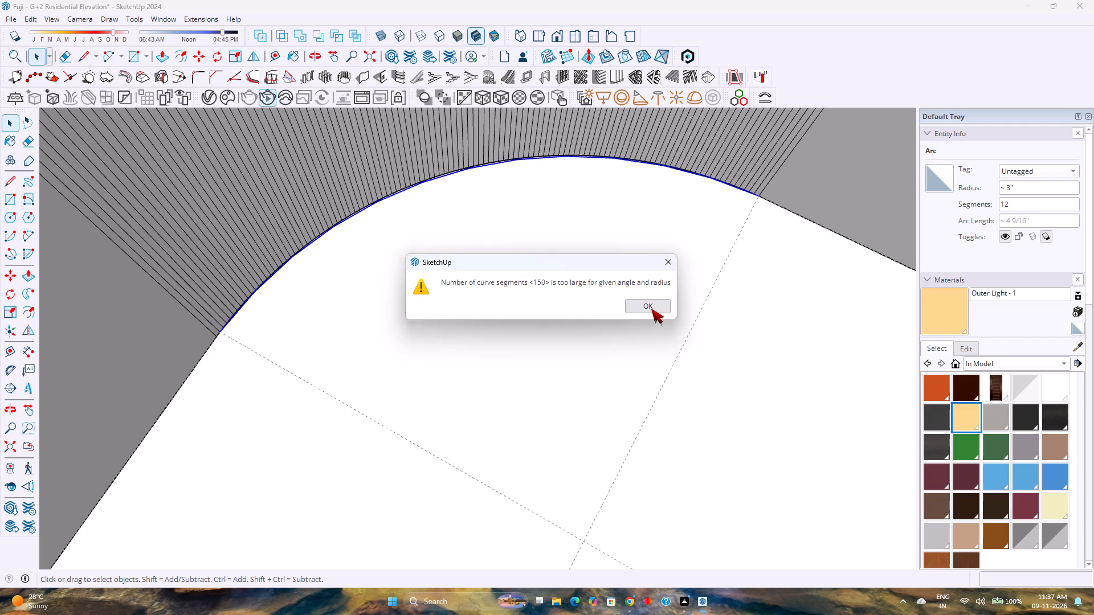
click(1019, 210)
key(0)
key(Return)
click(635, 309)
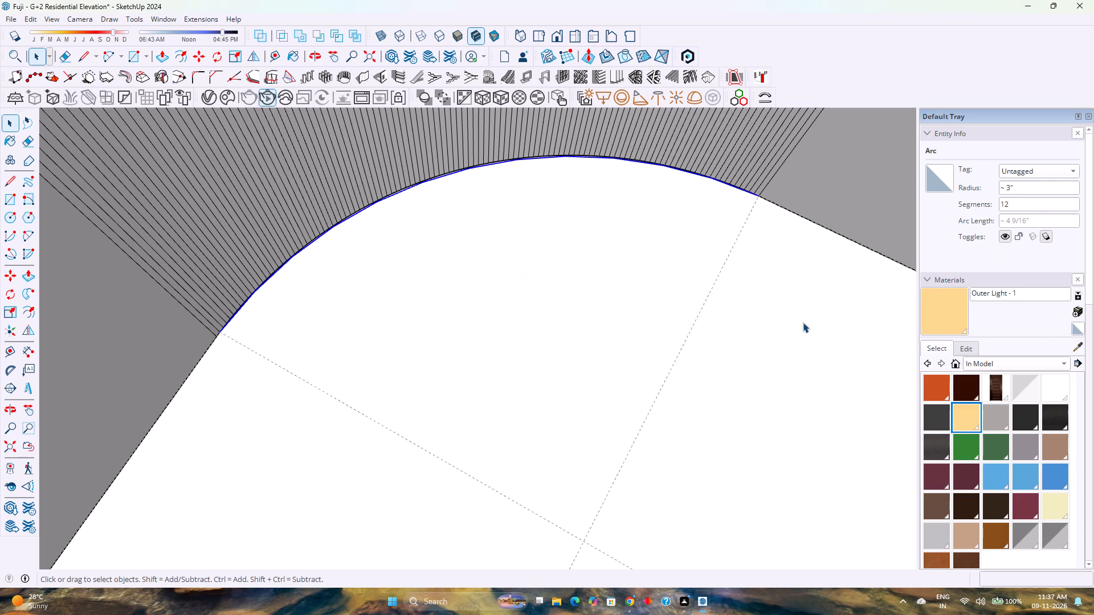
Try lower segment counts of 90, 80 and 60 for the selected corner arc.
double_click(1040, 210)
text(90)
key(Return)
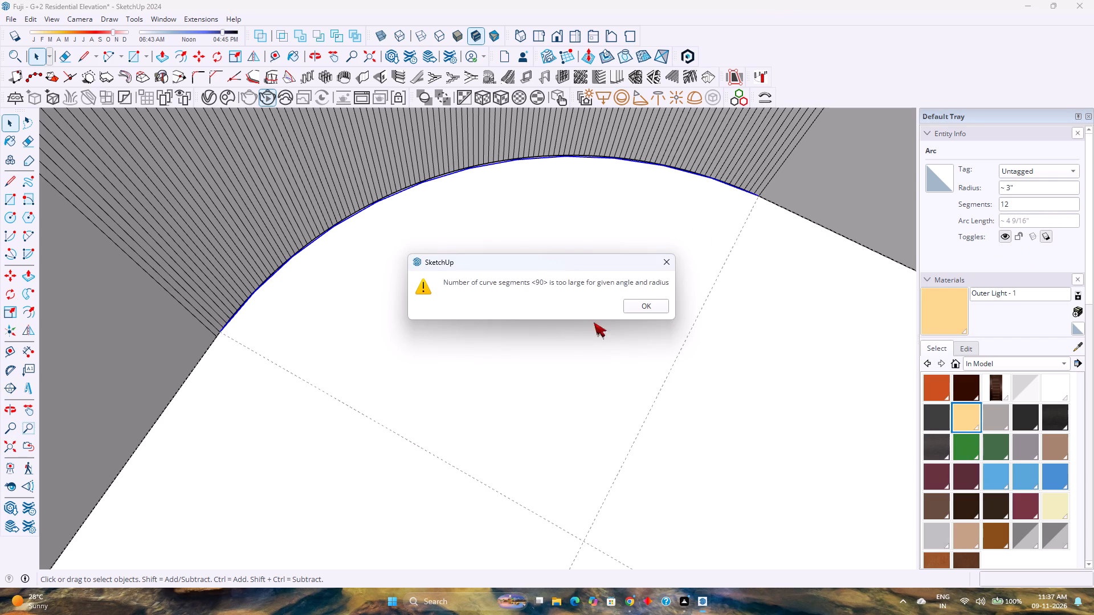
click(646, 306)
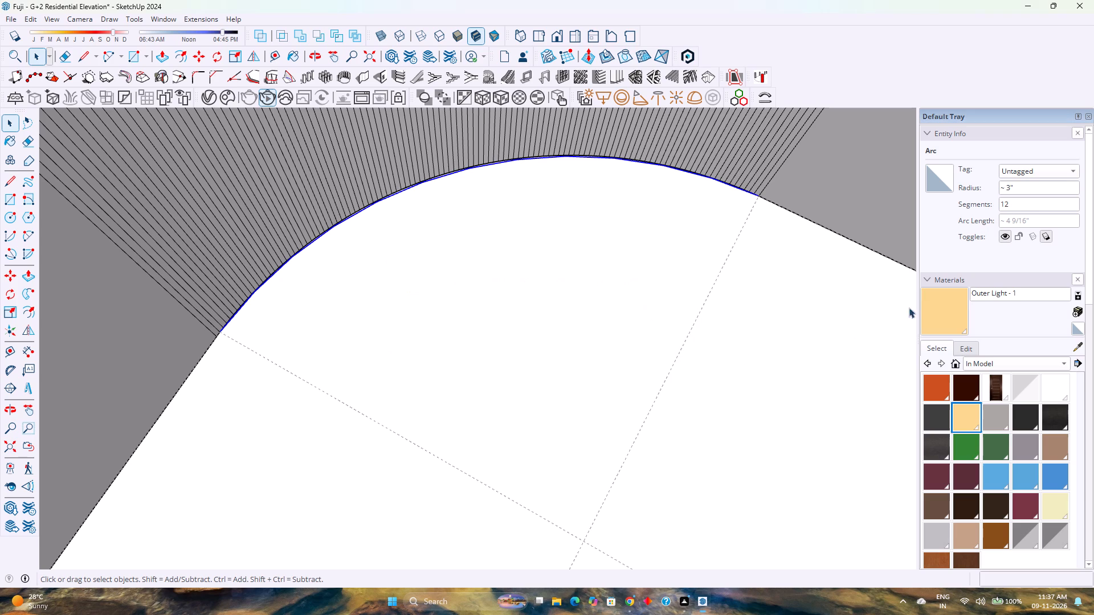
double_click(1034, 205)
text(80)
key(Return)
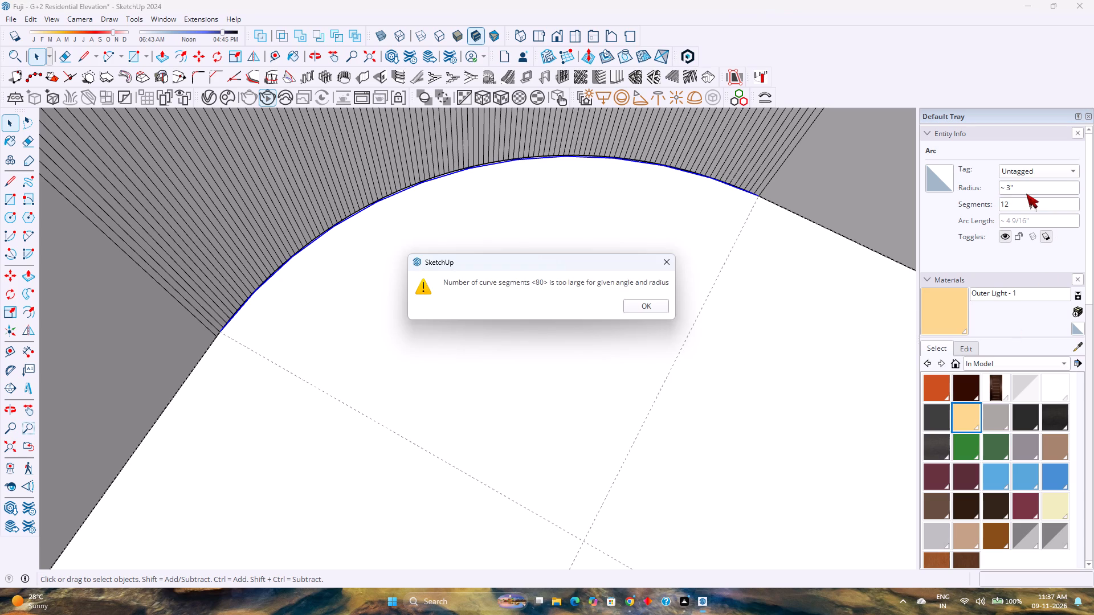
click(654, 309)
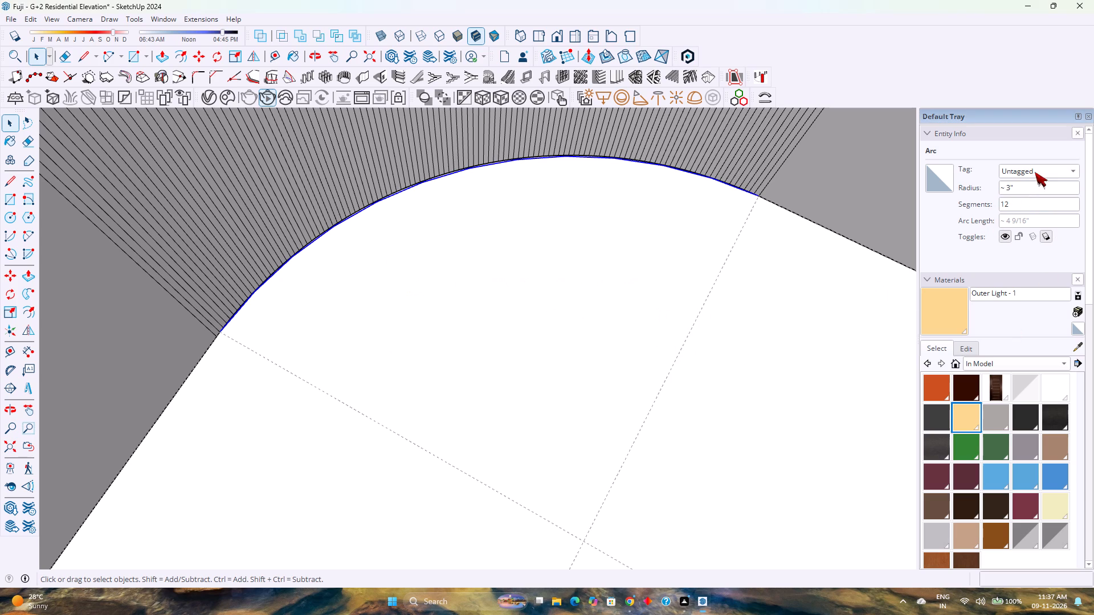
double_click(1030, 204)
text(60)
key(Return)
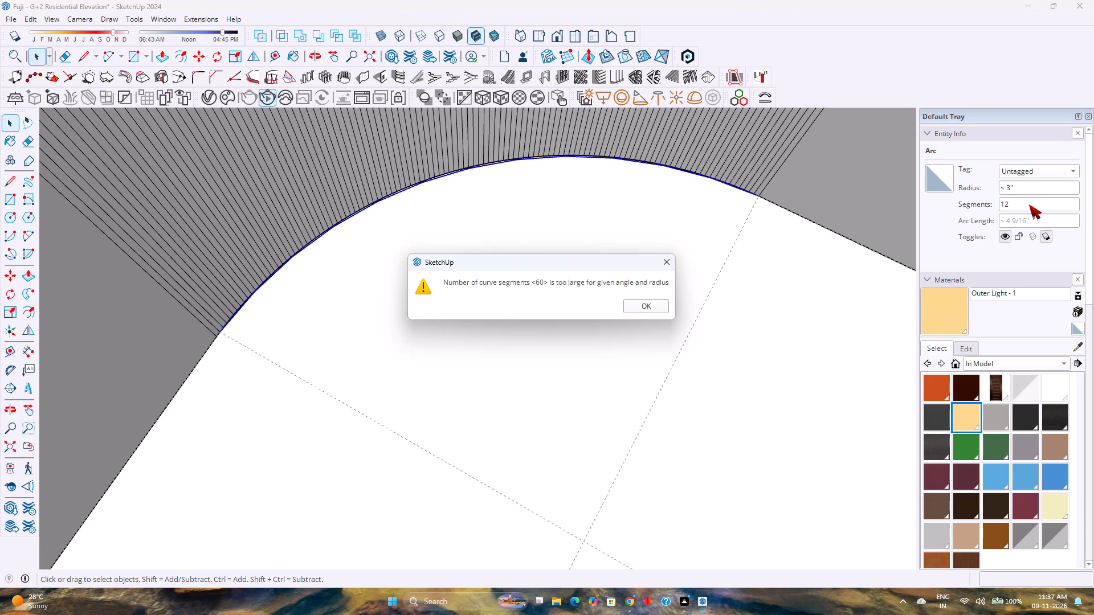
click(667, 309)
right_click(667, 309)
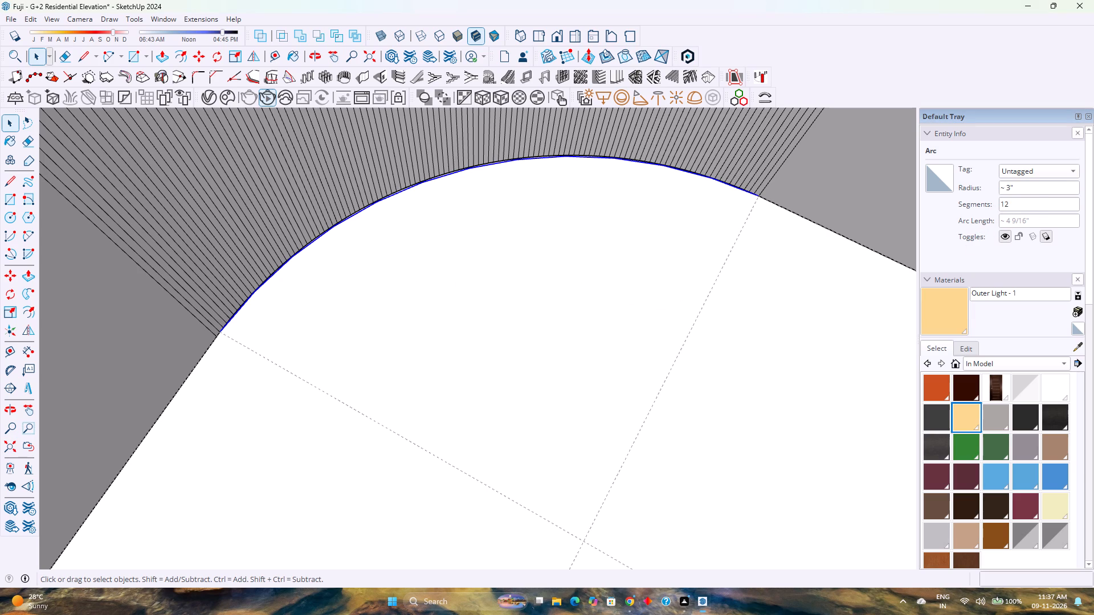
Set the selected corner arc's segments to 40.
double_click(1034, 196)
double_click(1024, 201)
text(40)
key(Return)
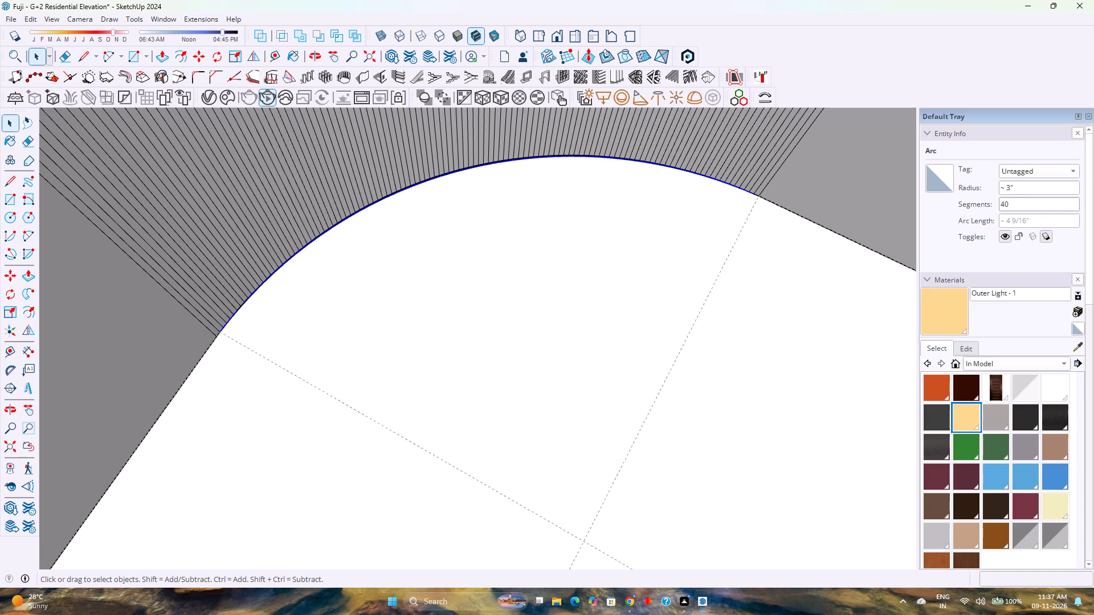
Compare the arc closely with the wall curve and set the arc's radius to 3.2".
scroll(574, 202, up, 2)
scroll(472, 179, up, 4)
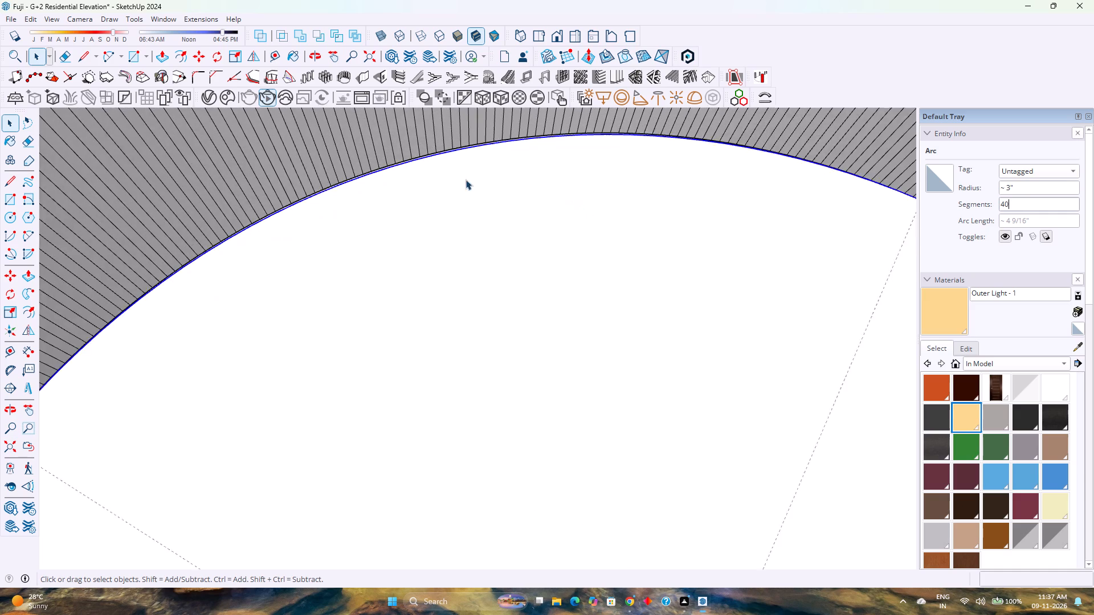
scroll(398, 182, up, 4)
scroll(357, 157, up, 7)
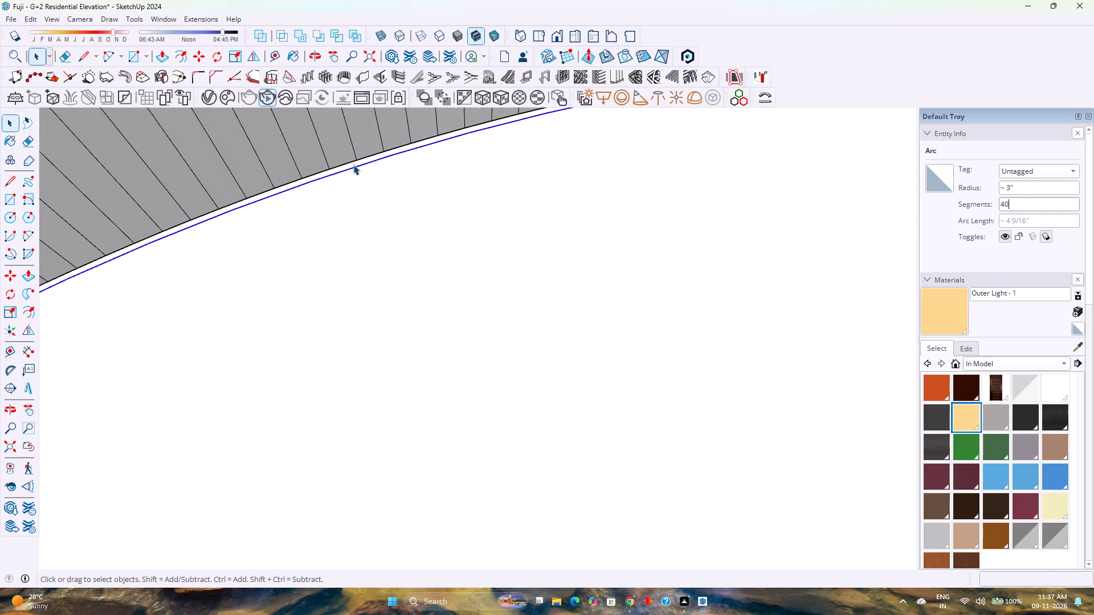
scroll(353, 165, up, 5)
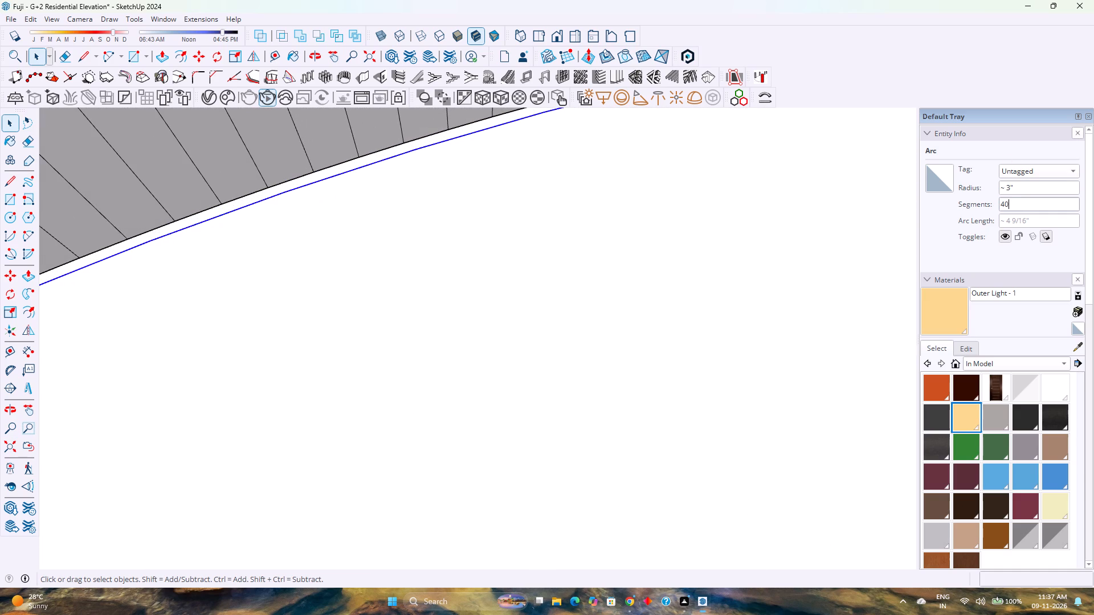
click(1020, 188)
key(BackSpace)
key(BackSpace)
key(BackSpace)
key(BackSpace)
text(3.2")
key(Return)
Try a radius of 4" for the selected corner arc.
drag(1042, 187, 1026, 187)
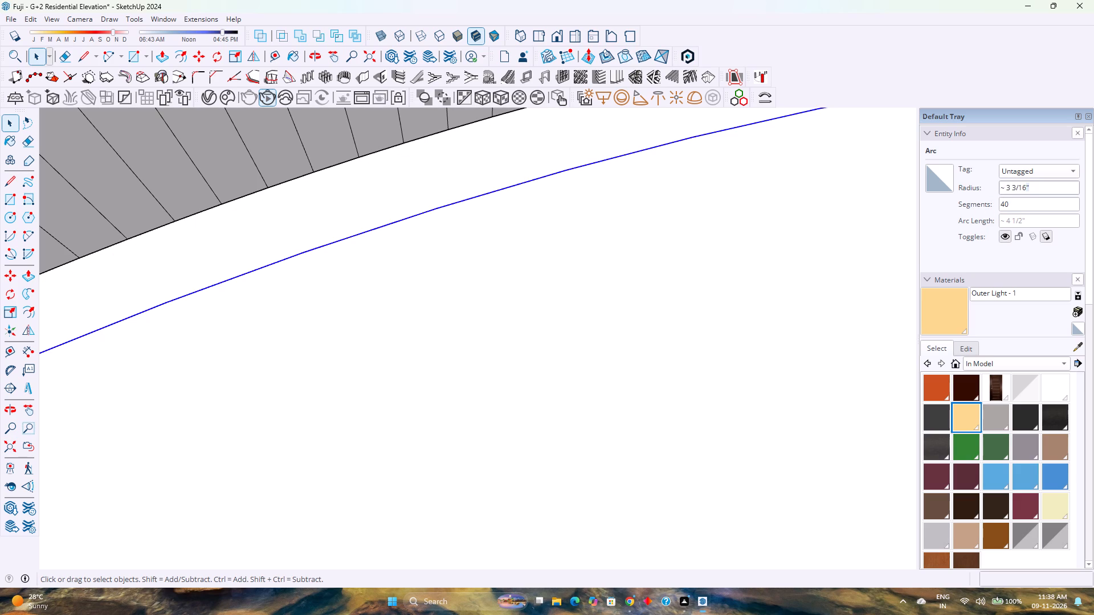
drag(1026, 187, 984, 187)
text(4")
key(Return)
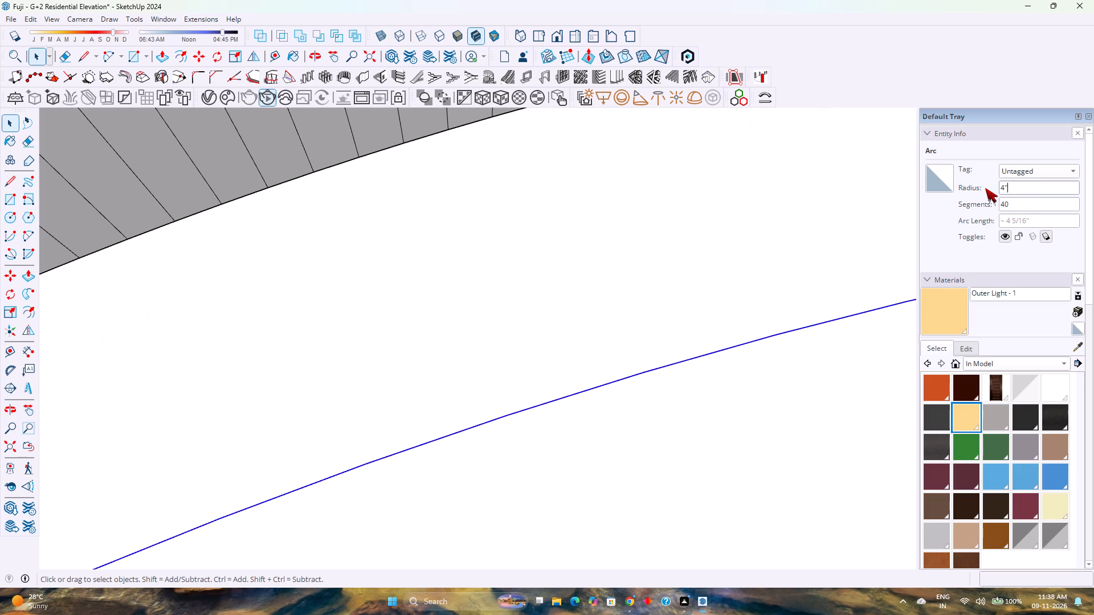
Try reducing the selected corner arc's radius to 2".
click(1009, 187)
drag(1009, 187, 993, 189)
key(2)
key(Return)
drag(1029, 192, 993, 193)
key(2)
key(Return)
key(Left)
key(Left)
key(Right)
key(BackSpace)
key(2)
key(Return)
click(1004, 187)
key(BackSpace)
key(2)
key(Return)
Set the selected corner arc's radius to 3".
key(BackSpace)
key(BackSpace)
key(BackSpace)
key(3)
key(Return)
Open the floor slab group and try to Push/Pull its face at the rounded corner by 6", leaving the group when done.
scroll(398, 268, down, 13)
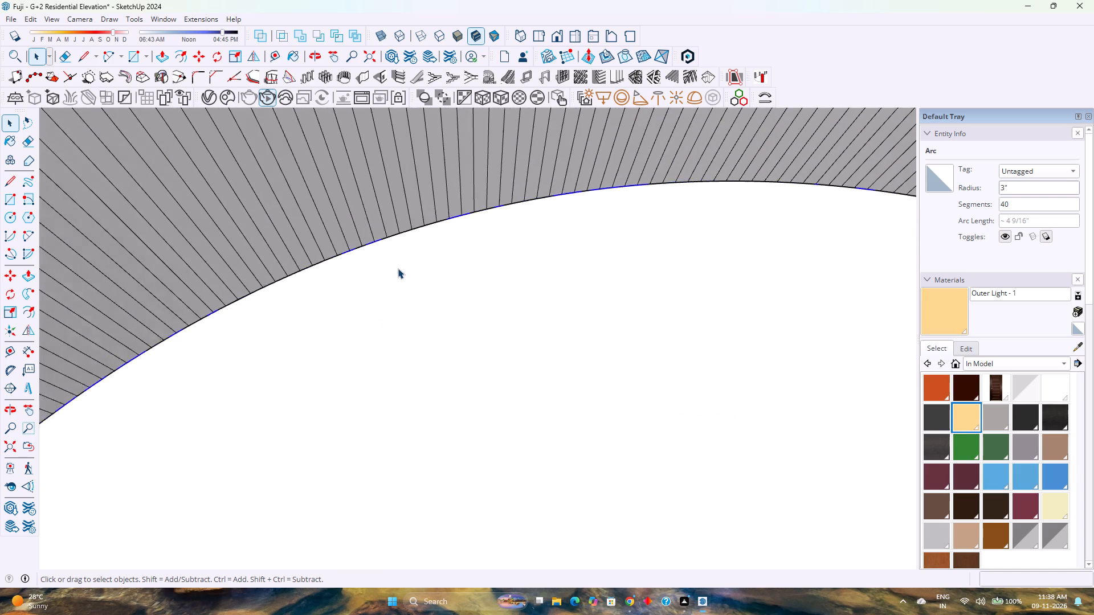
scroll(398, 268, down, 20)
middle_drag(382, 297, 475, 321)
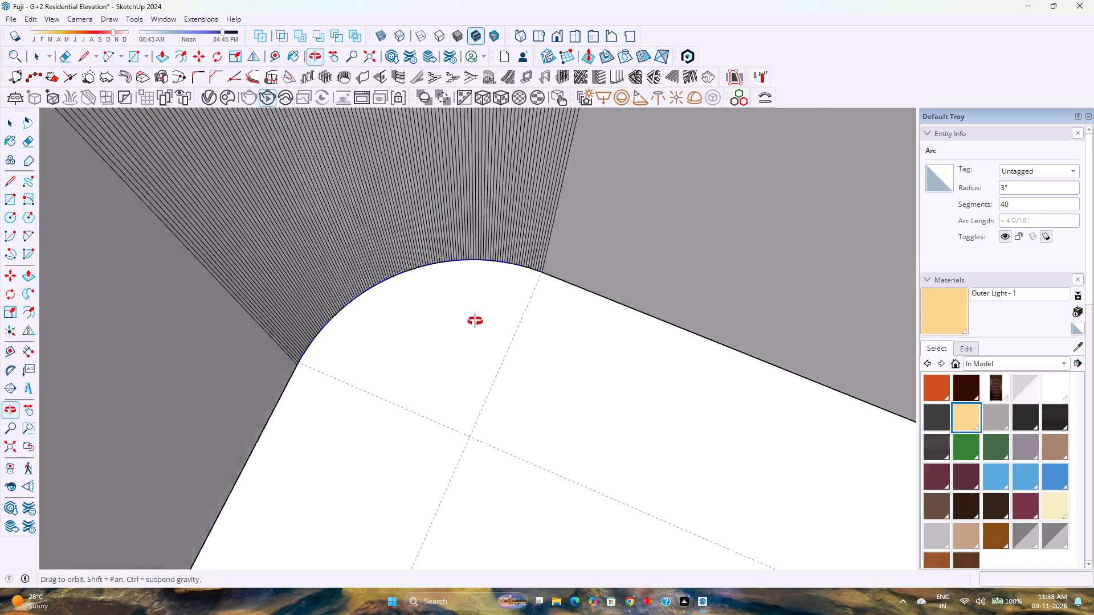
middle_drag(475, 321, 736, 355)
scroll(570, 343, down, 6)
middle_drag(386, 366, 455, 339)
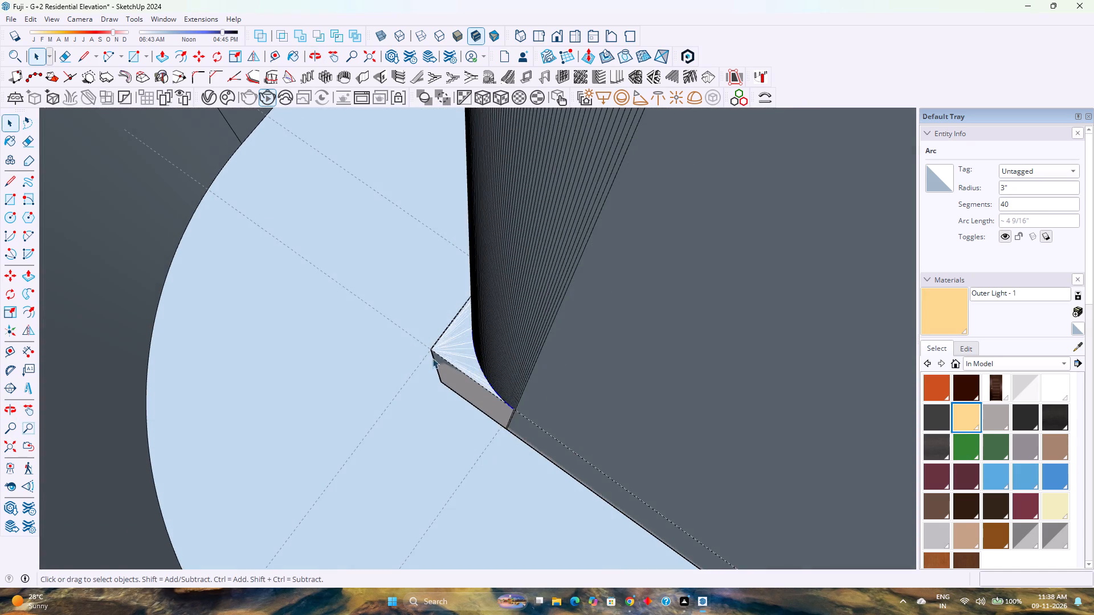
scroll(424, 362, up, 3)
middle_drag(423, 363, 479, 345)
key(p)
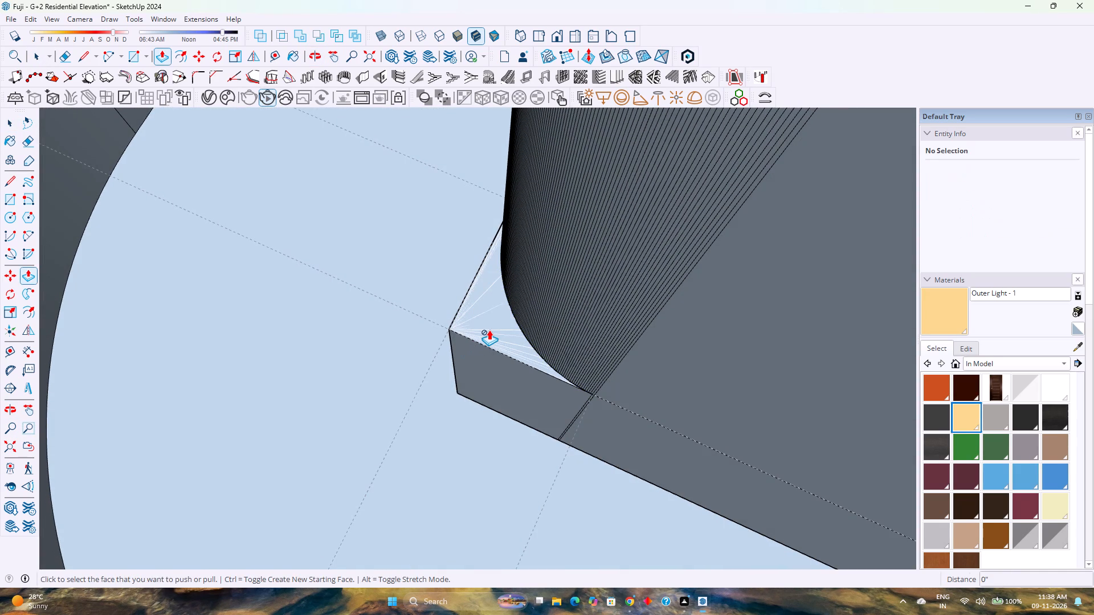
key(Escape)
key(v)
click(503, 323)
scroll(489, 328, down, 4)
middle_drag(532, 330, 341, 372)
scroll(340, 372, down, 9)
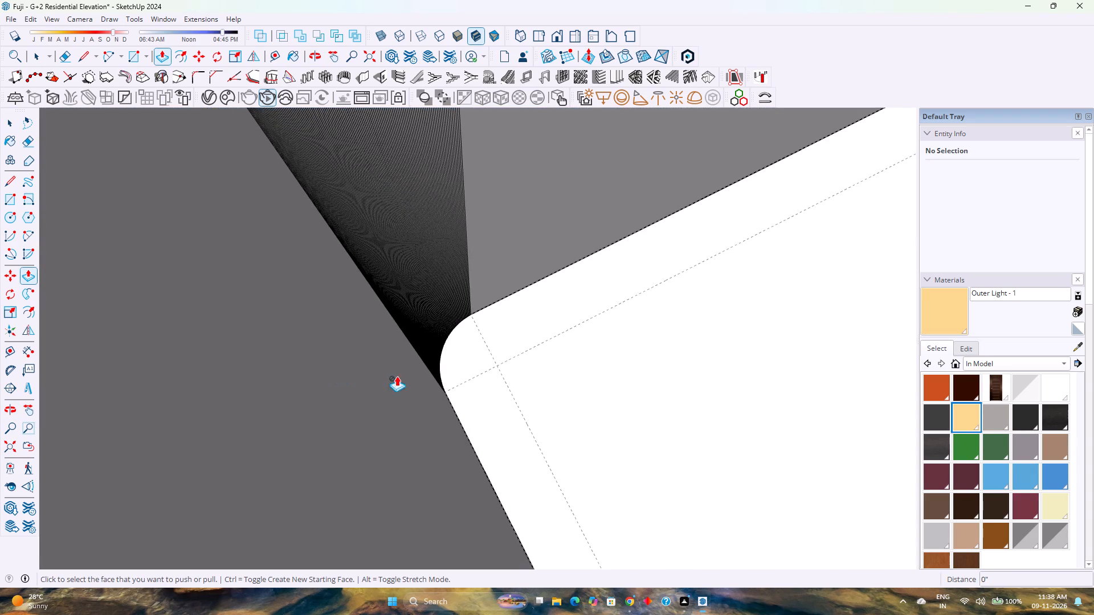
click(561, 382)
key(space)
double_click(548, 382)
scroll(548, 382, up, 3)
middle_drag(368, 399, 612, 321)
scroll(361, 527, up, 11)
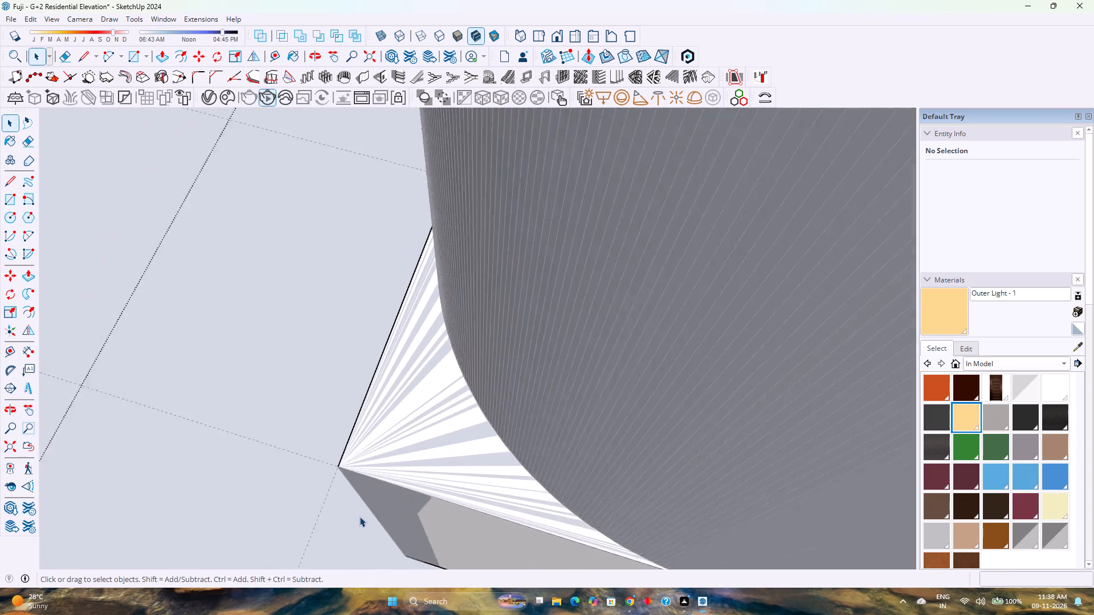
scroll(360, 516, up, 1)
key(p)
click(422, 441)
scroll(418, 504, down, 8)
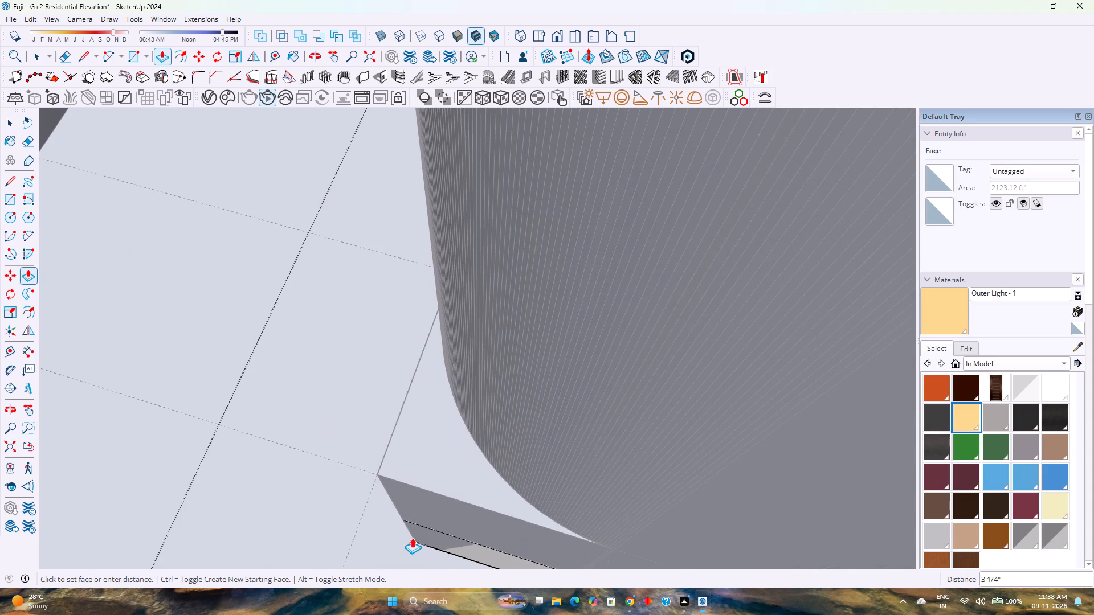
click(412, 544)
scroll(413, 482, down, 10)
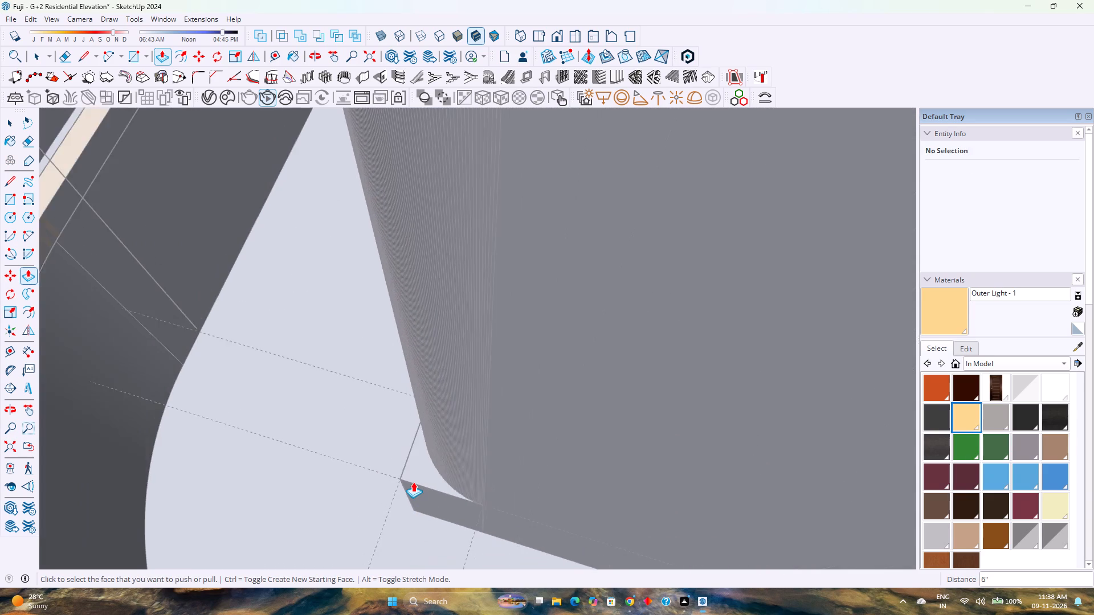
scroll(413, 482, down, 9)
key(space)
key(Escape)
Examine the whole elevation, then the projecting block's underside and rounded corner from outside.
scroll(413, 482, down, 5)
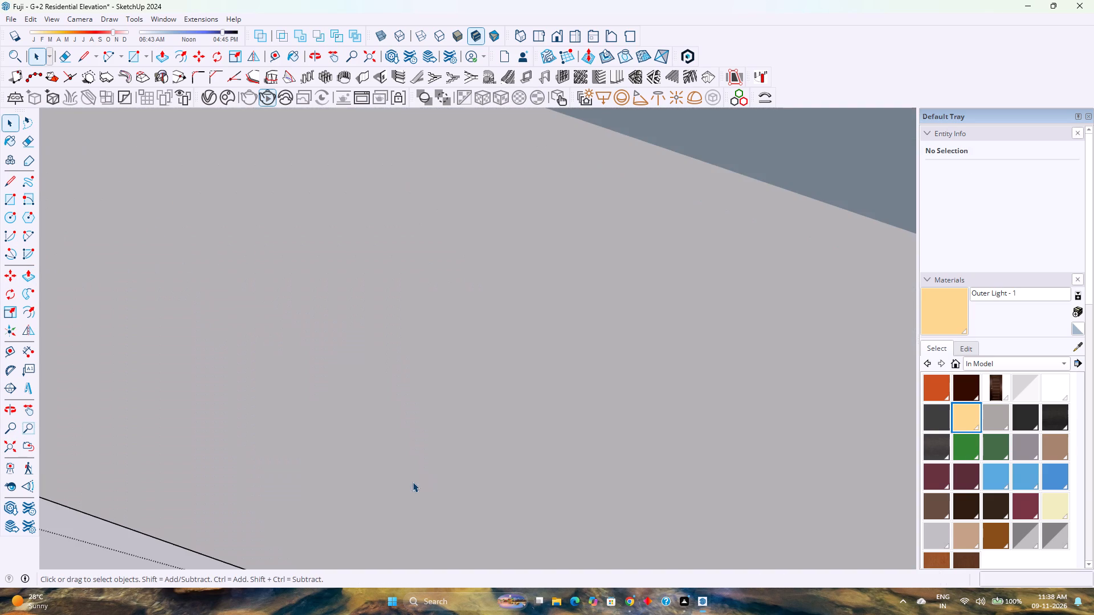
scroll(298, 463, down, 1)
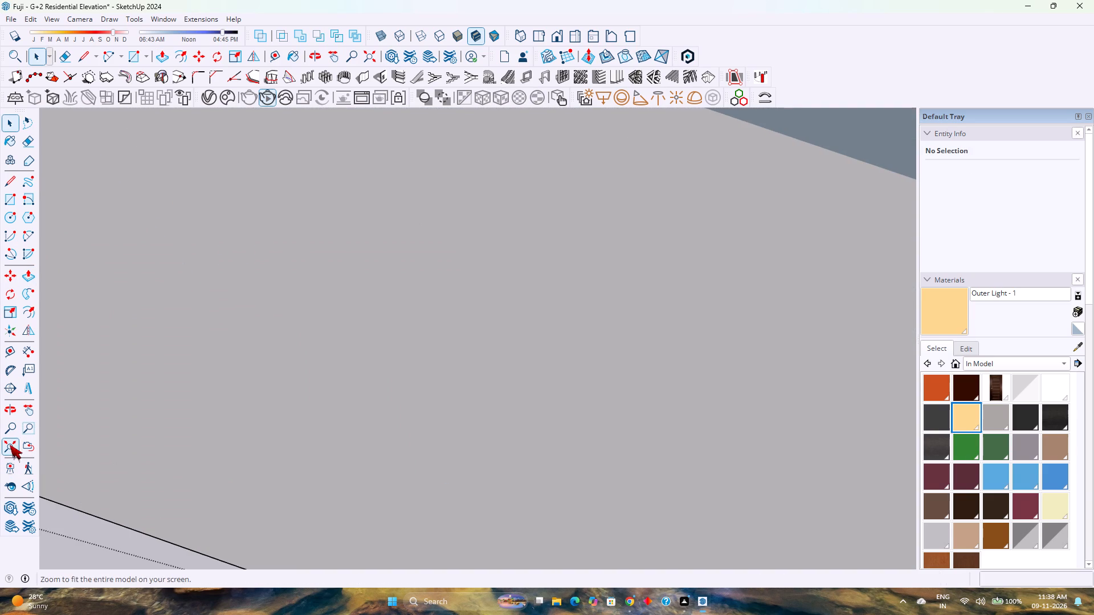
click(10, 445)
scroll(167, 404, down, 3)
middle_drag(176, 404, 405, 270)
middle_drag(341, 598, 449, 399)
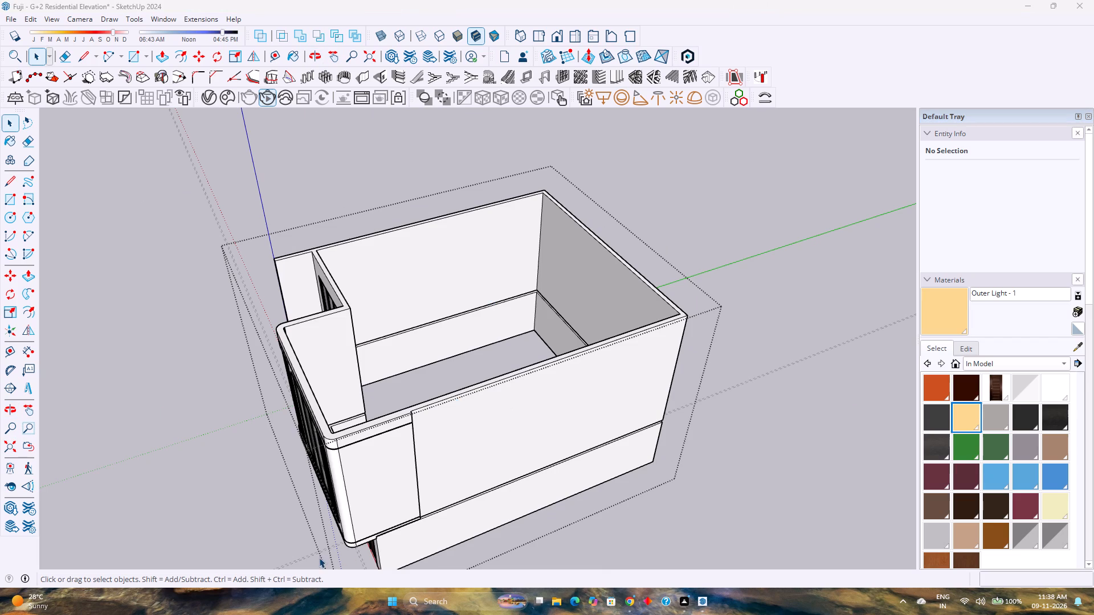
middle_drag(319, 557, 493, 363)
scroll(517, 407, up, 3)
middle_drag(479, 430, 557, 327)
scroll(575, 339, up, 3)
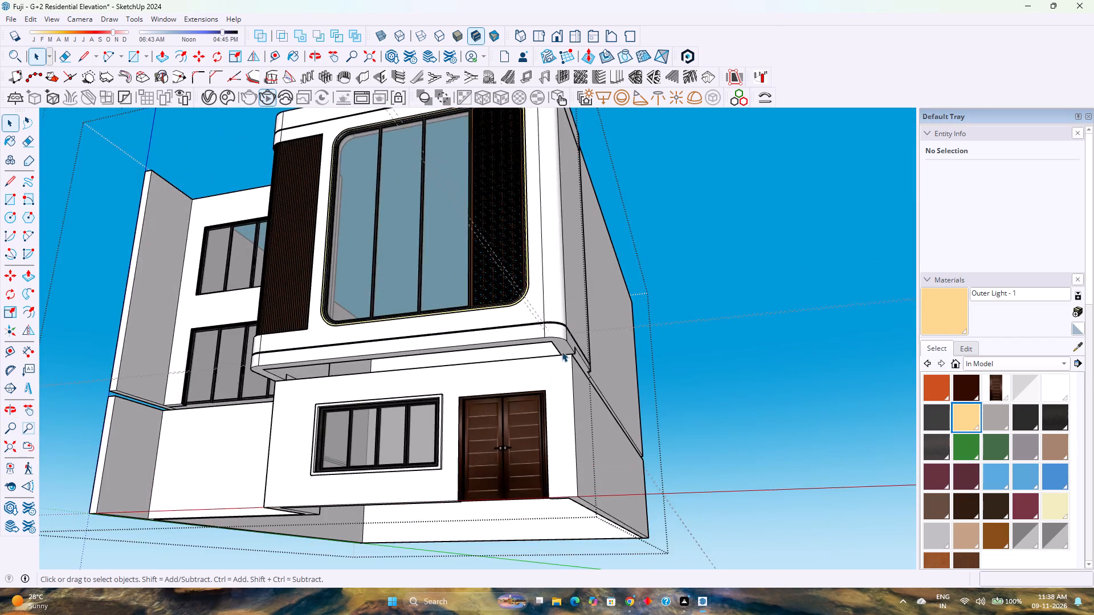
scroll(562, 351, up, 7)
middle_drag(554, 366, 399, 412)
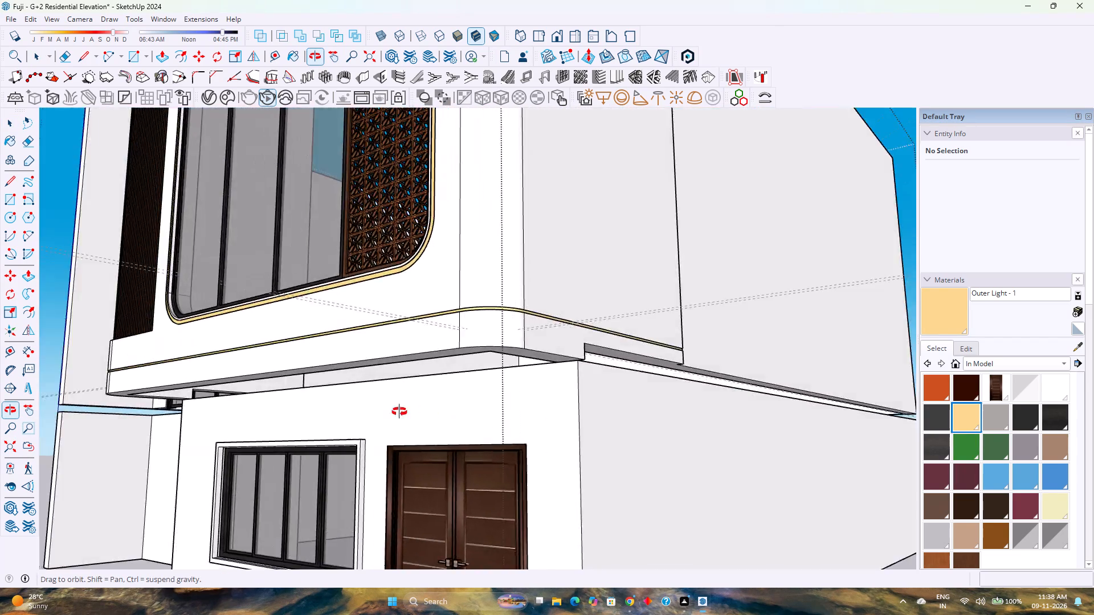
middle_drag(399, 412, 401, 387)
scroll(396, 388, up, 3)
scroll(389, 391, down, 2)
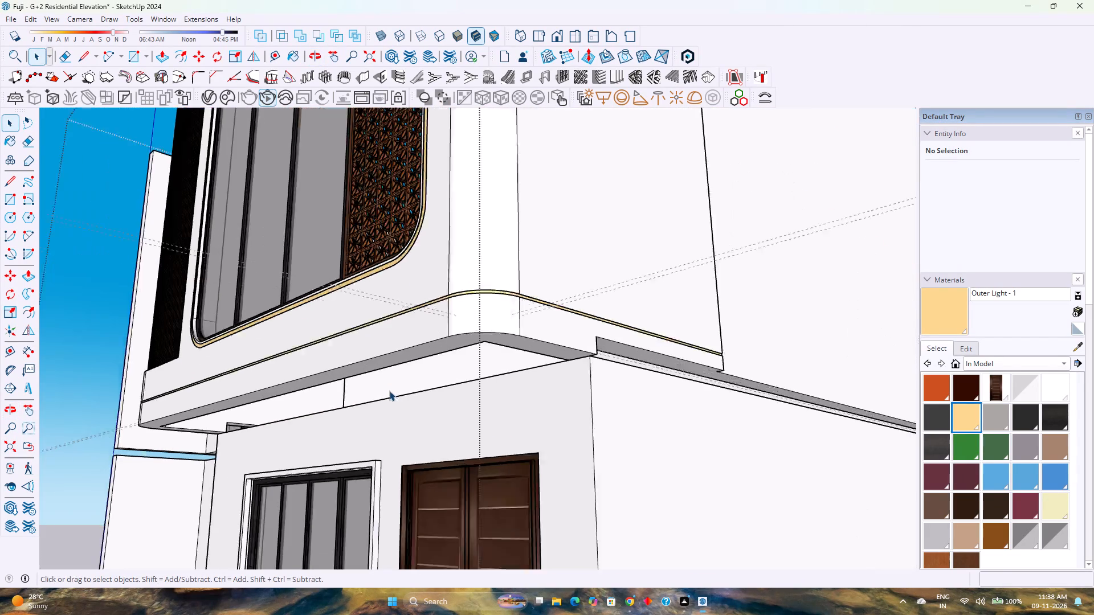
scroll(389, 391, down, 2)
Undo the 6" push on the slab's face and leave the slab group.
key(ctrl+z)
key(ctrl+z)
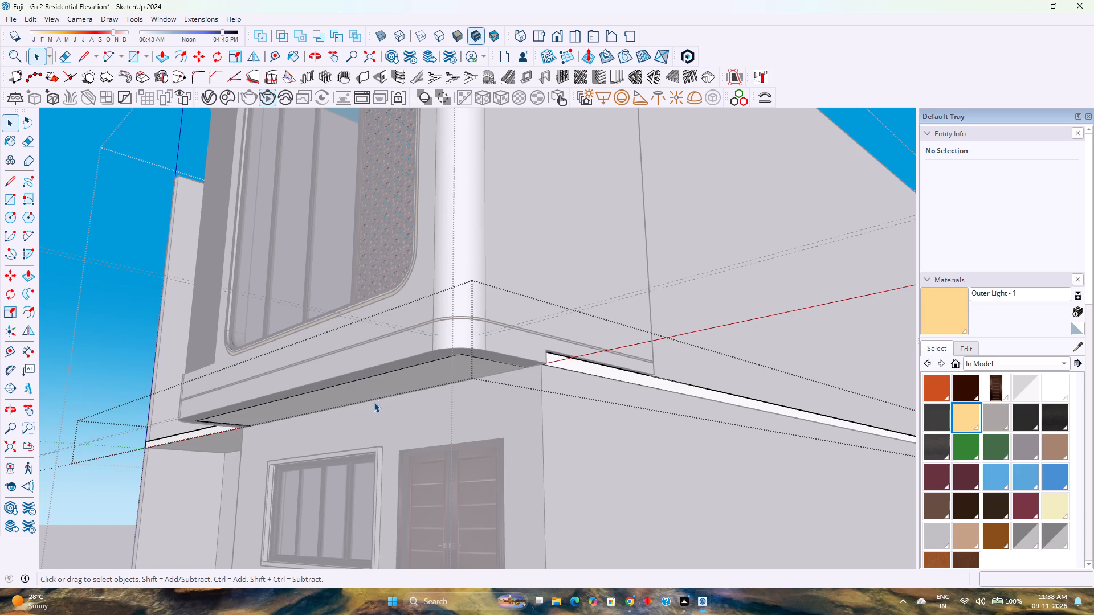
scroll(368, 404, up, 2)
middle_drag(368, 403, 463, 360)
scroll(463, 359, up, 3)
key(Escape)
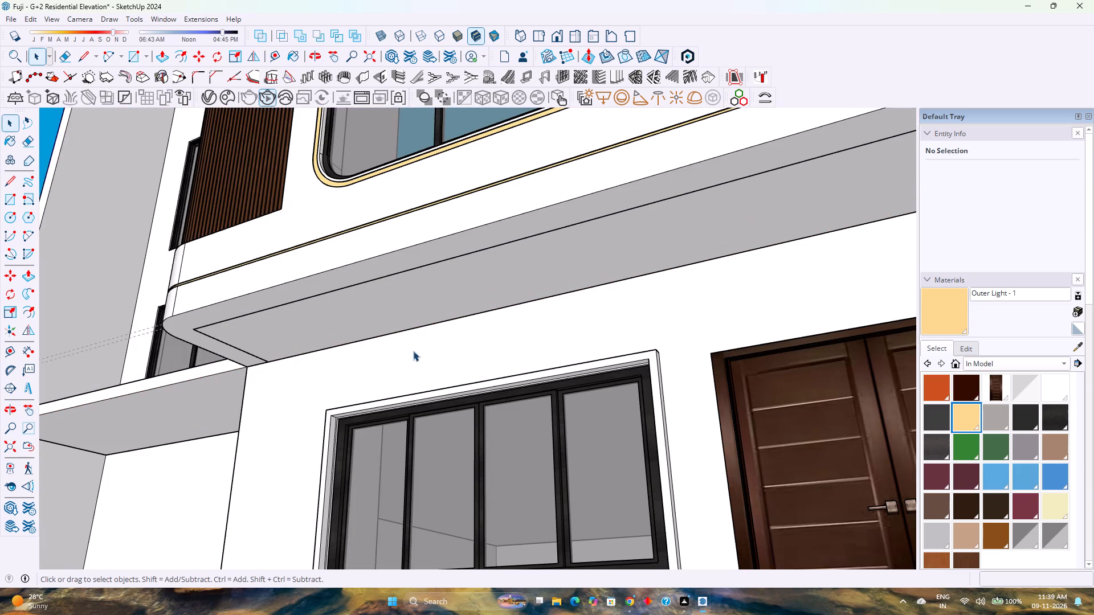
Hide the upper-storey group with the projecting block above the floor slab.
click(366, 275)
right_click(364, 272)
click(427, 310)
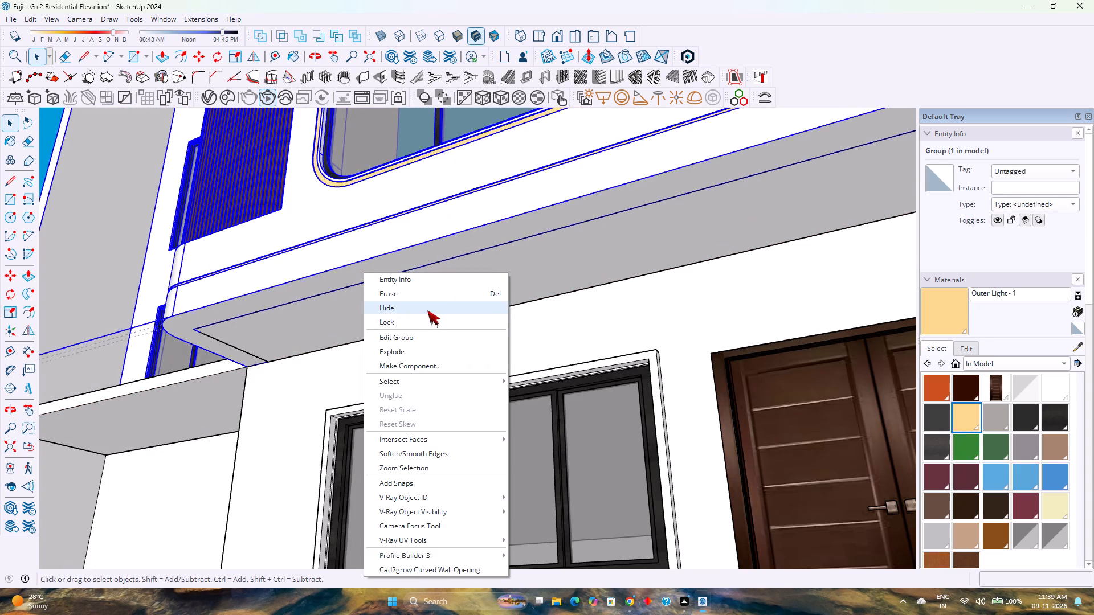
Inside the nested floor slab group, trace a 3" radius arc over the existing arc at the corner nearest the double doors.
middle_drag(421, 311, 426, 407)
scroll(435, 405, down, 4)
middle_drag(444, 383, 431, 515)
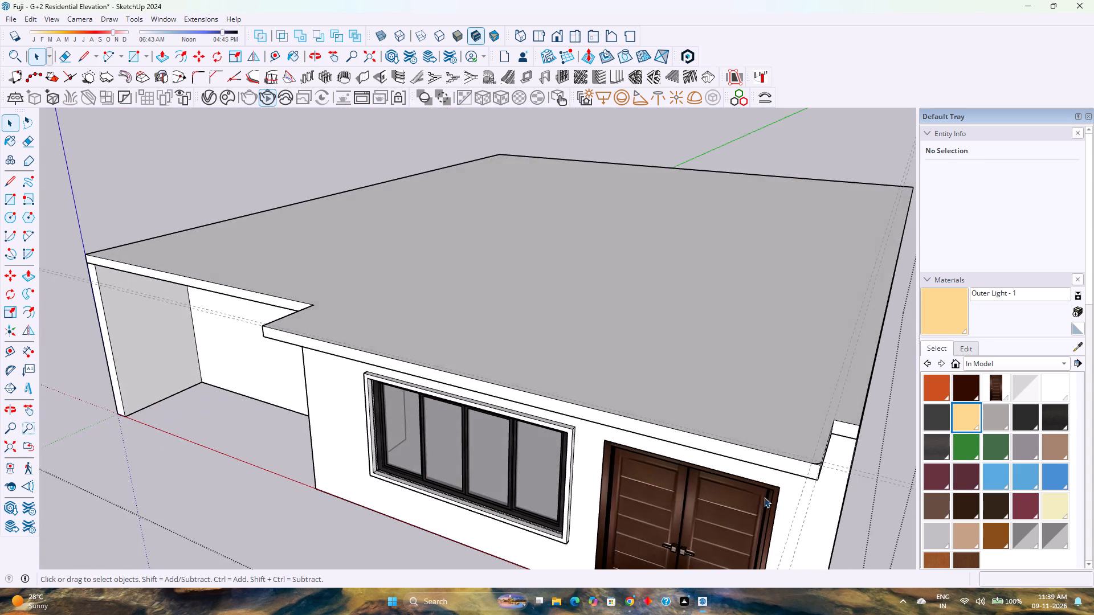
scroll(768, 497, up, 7)
middle_drag(840, 471, 557, 524)
scroll(602, 526, up, 4)
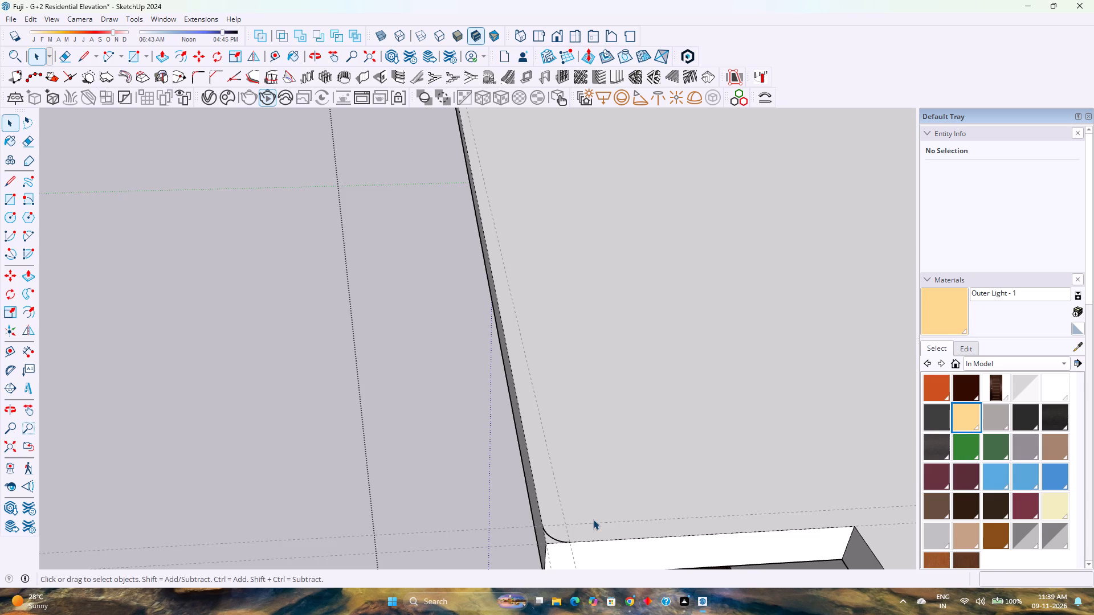
shift+middle_drag(590, 517, 609, 399)
key(Escape)
double_click(628, 431)
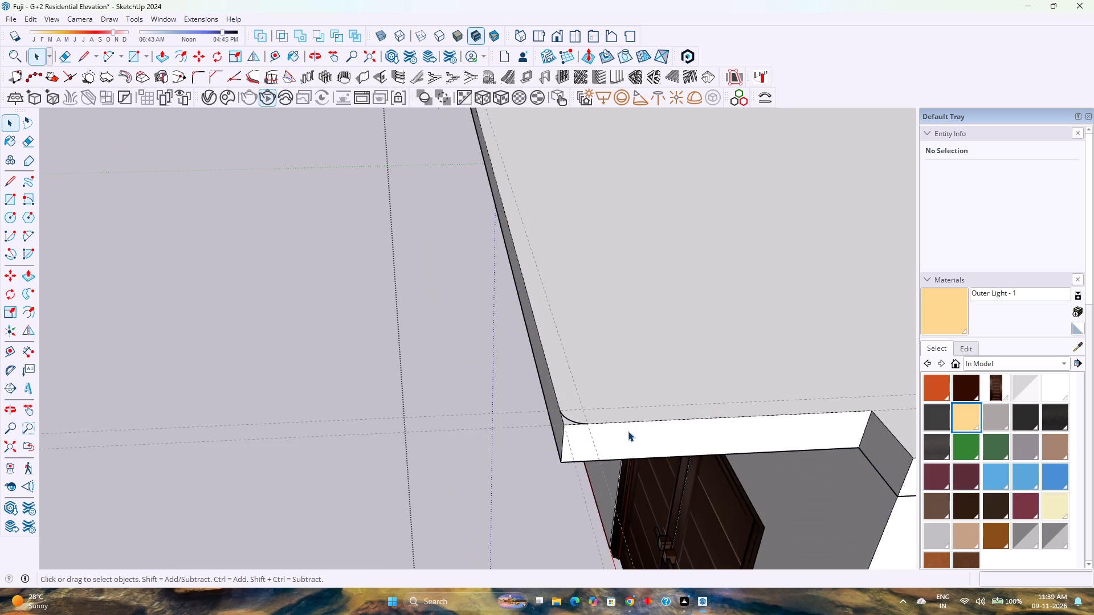
scroll(626, 431, up, 2)
middle_drag(626, 431, 391, 540)
scroll(535, 463, up, 3)
click(551, 463)
scroll(551, 463, up, 4)
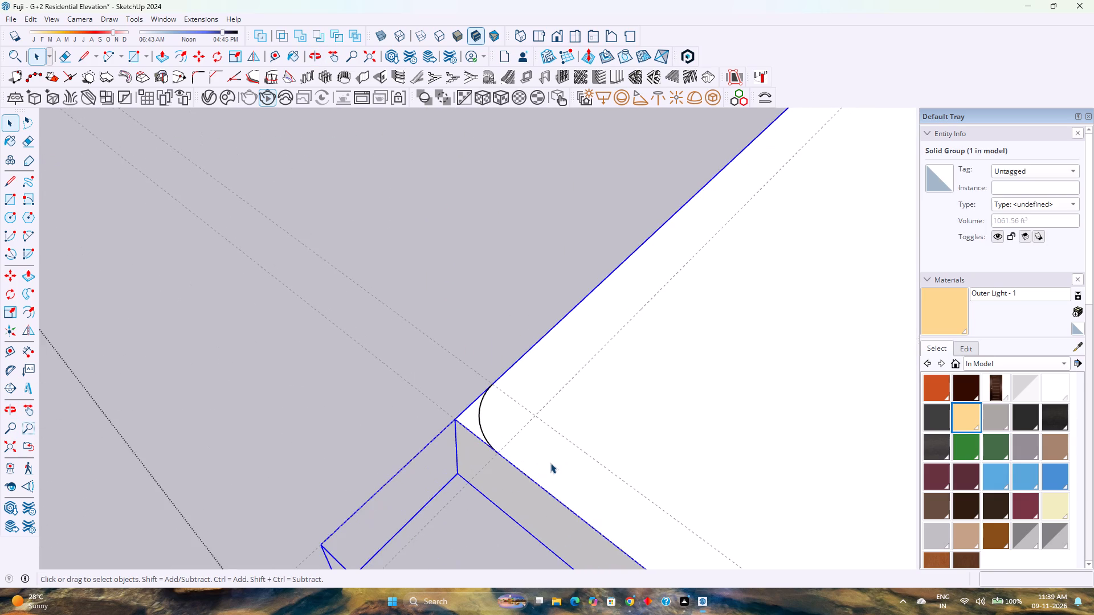
double_click(550, 463)
scroll(526, 459, up, 4)
middle_drag(483, 441, 414, 501)
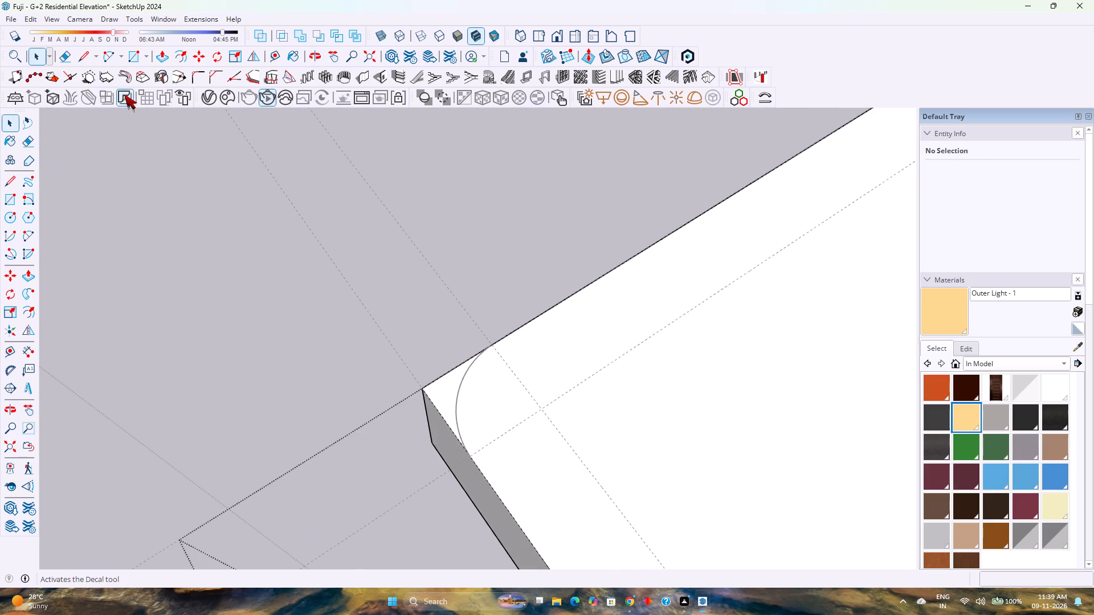
click(103, 58)
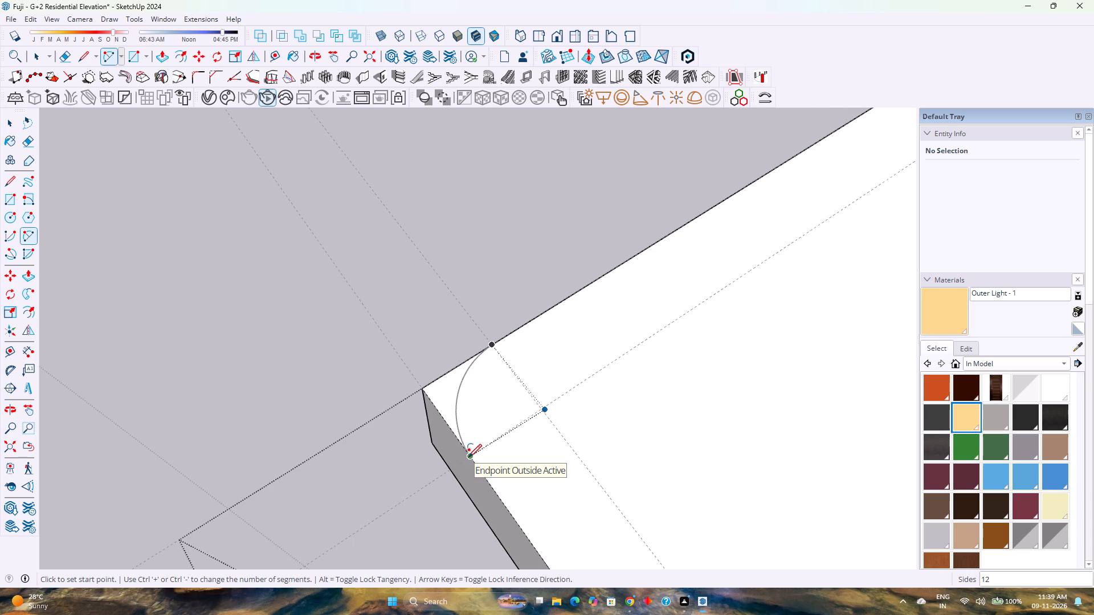
scroll(468, 459, up, 18)
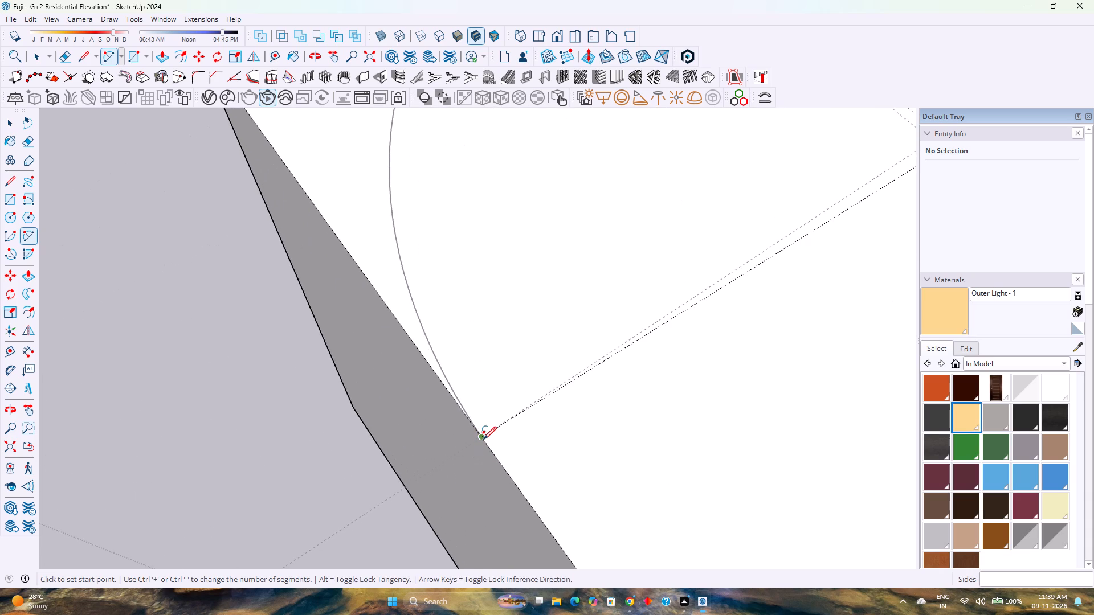
click(483, 440)
scroll(467, 362, down, 14)
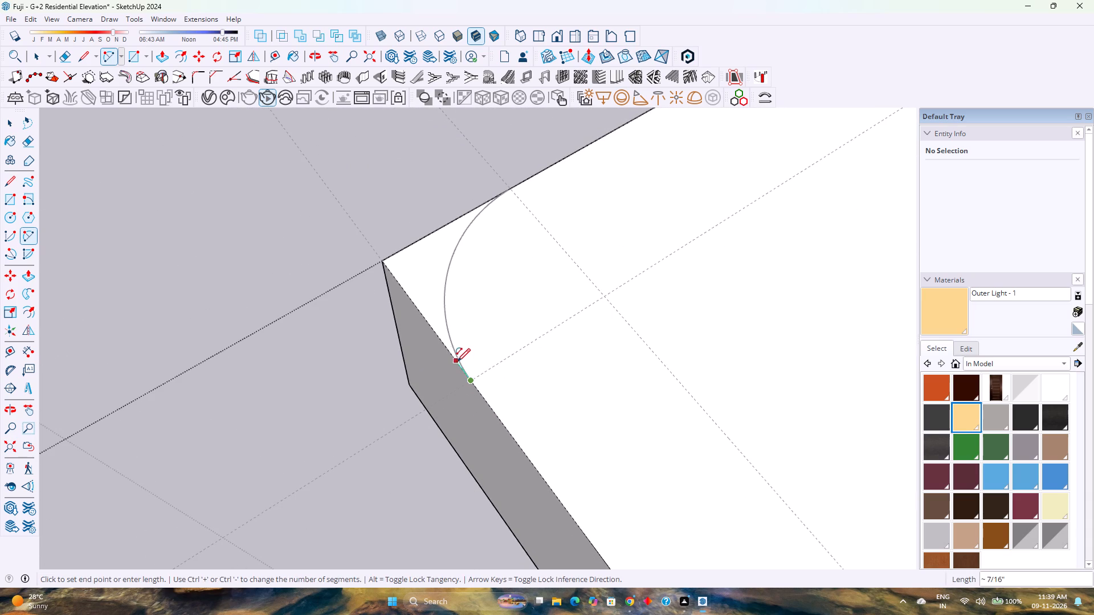
double_click(515, 189)
key(space)
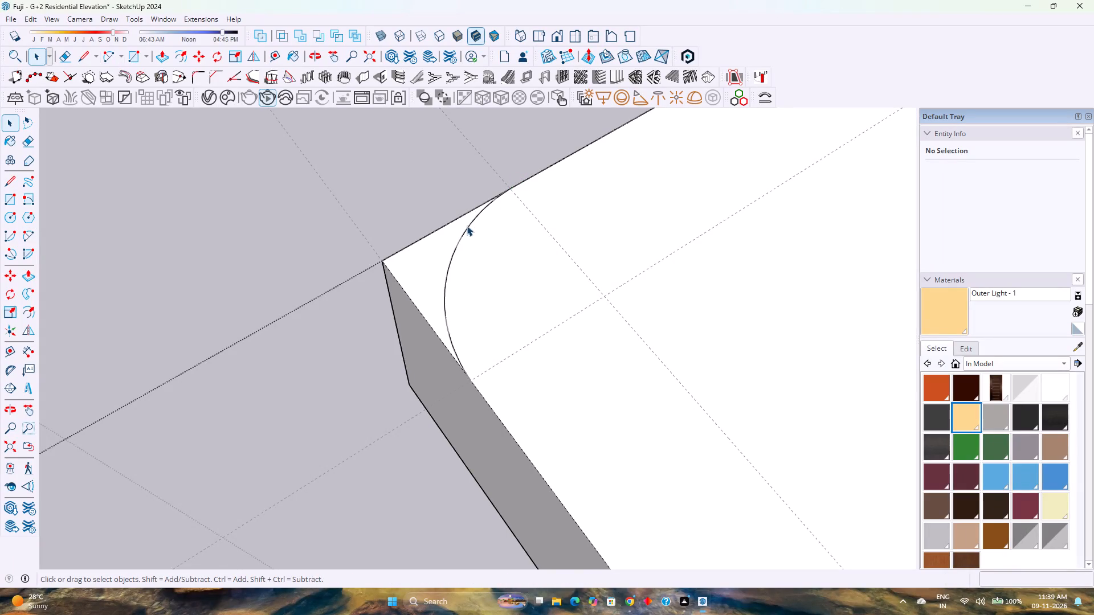
Set the new corner arc to 40 segments.
click(467, 225)
click(1017, 196)
double_click(1017, 200)
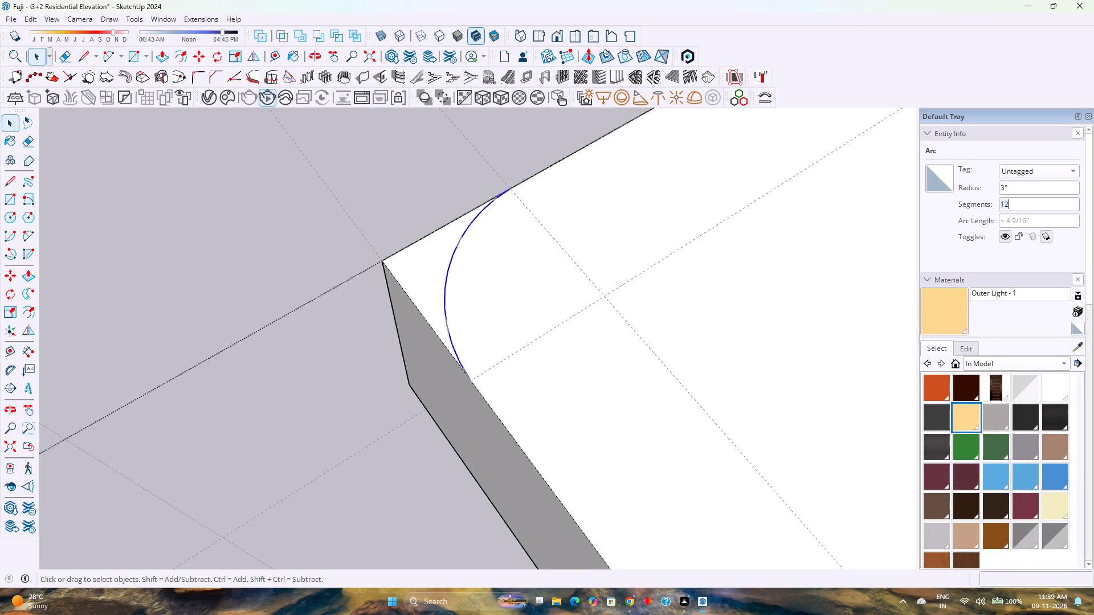
text(40)
key(Return)
Push/Pull the corner sliver outside the arc down 6" to cut it away, leaving the inner slab group when done.
click(435, 266)
key(p)
click(435, 267)
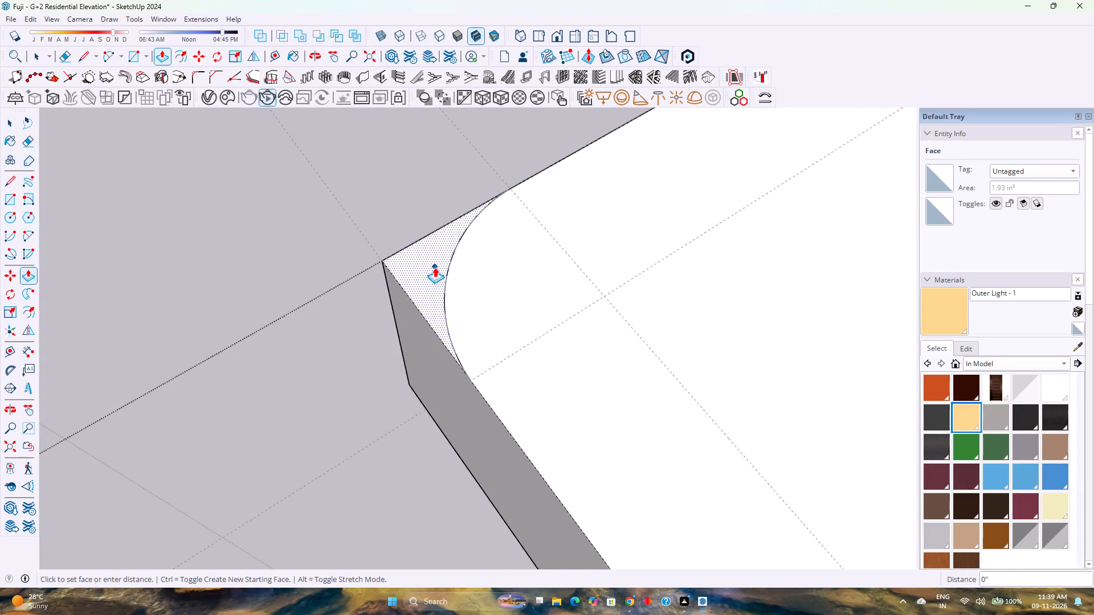
click(426, 404)
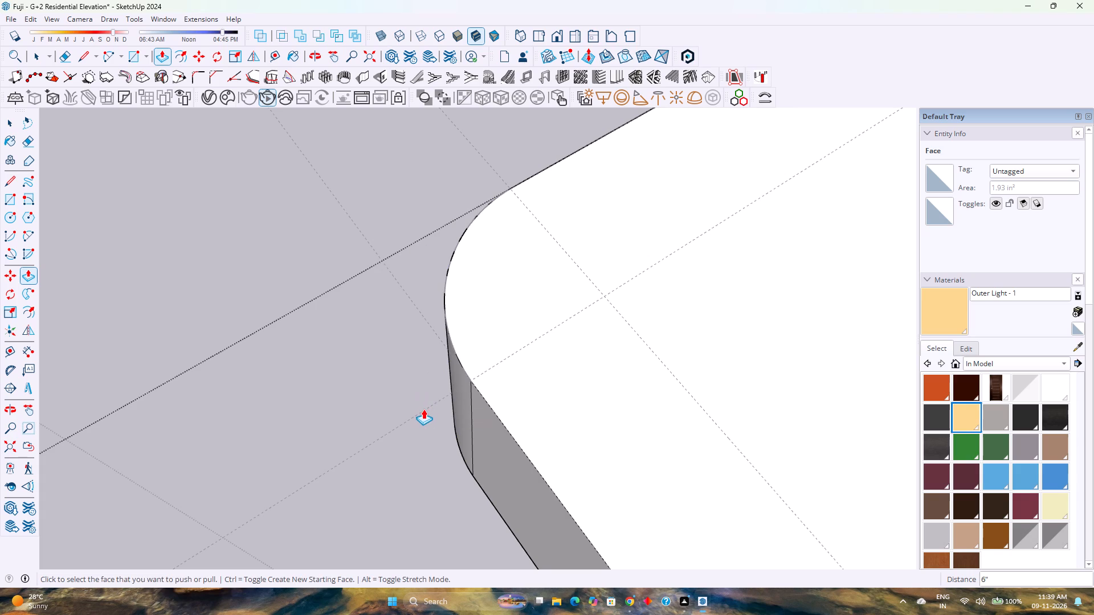
key(space)
key(Escape)
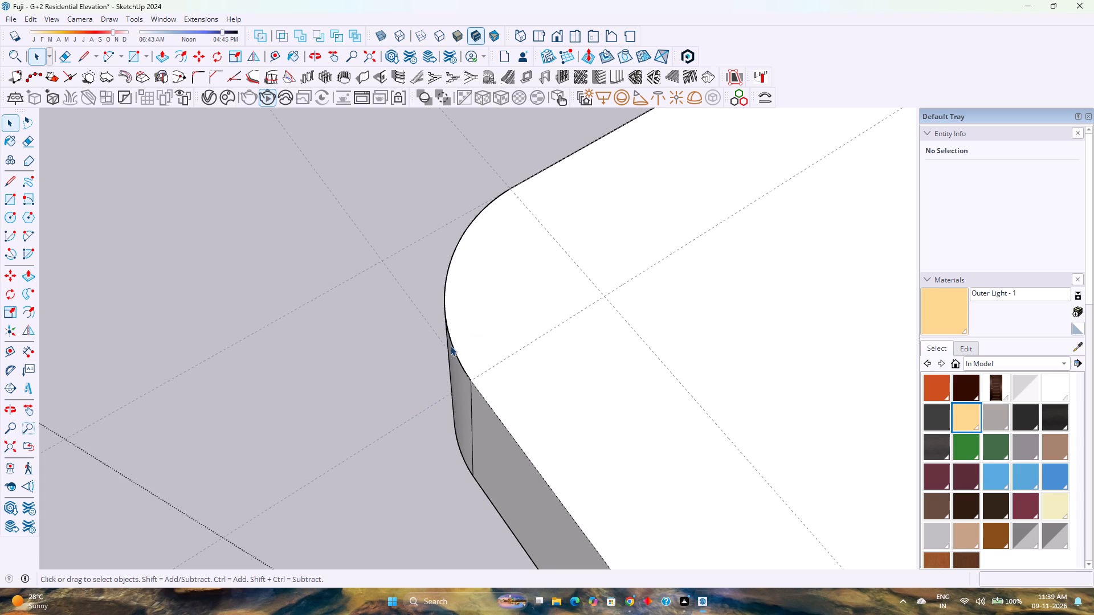
Delete the loose duplicate arc over the rounded corner from the outer group, leaving that group when done.
click(454, 346)
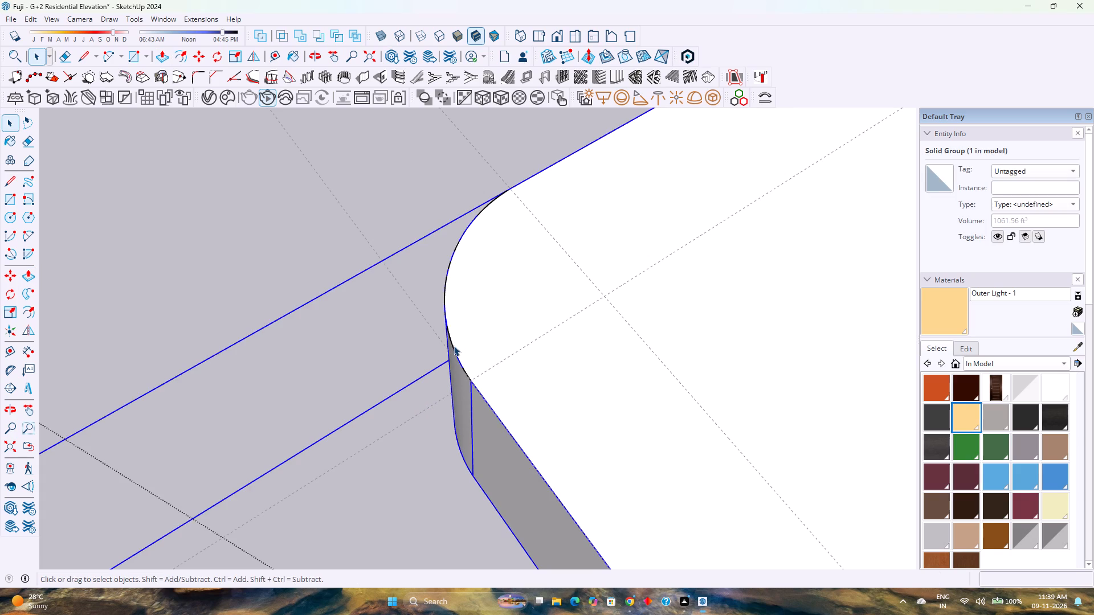
key(Escape)
click(452, 346)
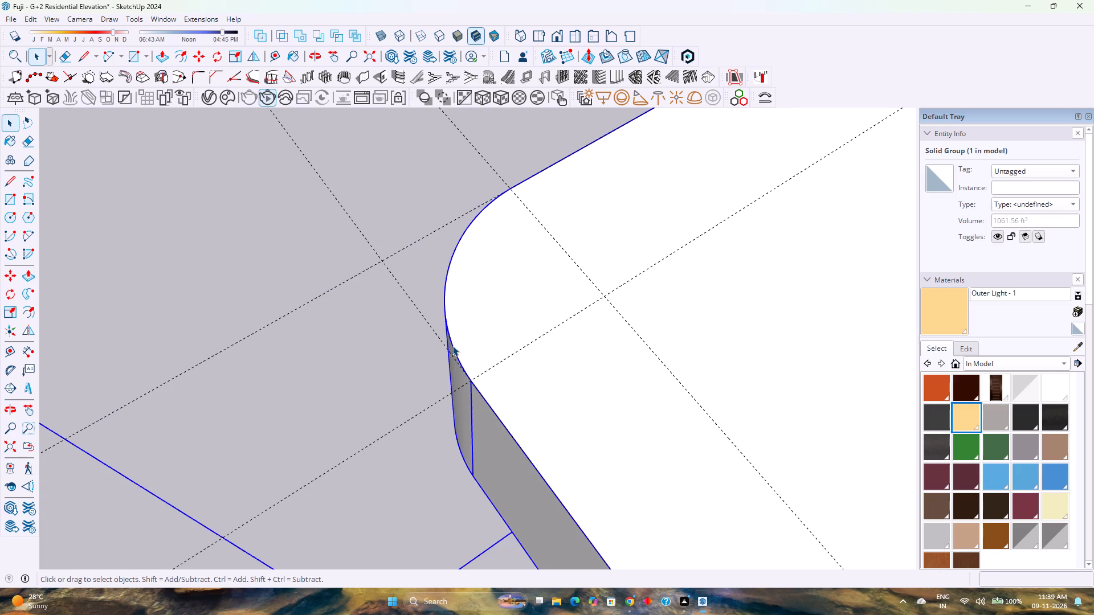
double_click(452, 346)
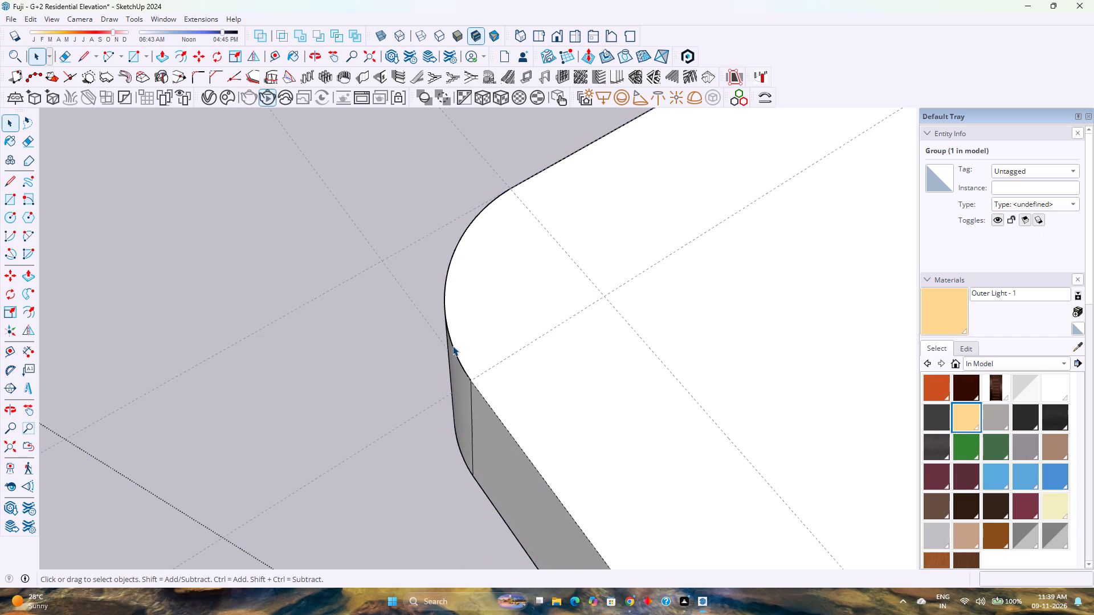
click(452, 346)
double_click(452, 346)
click(452, 345)
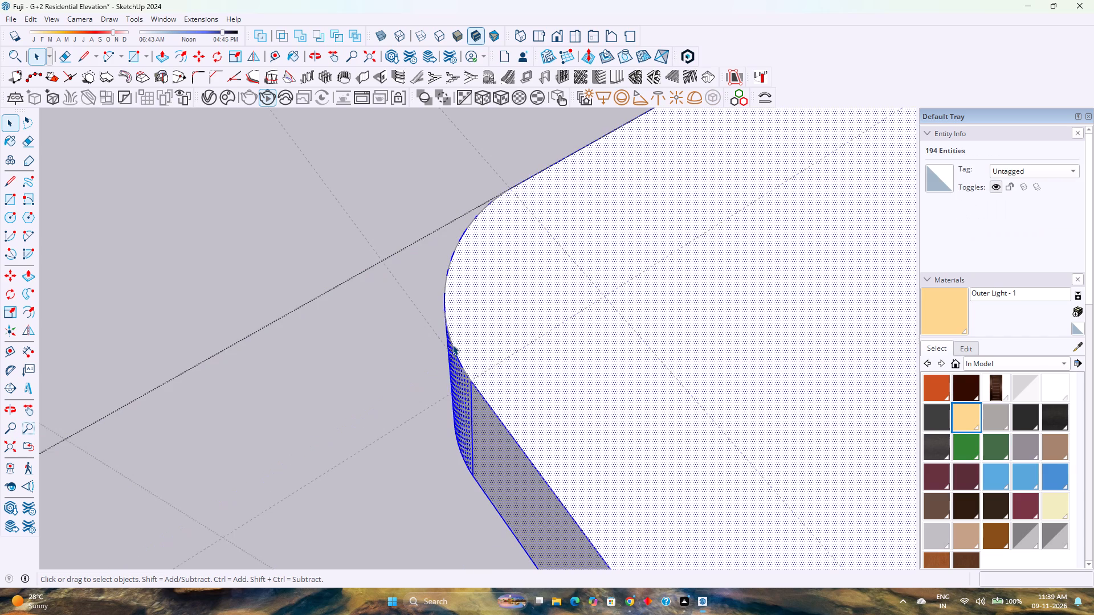
key(Escape)
scroll(440, 383, down, 3)
key(Escape)
click(444, 360)
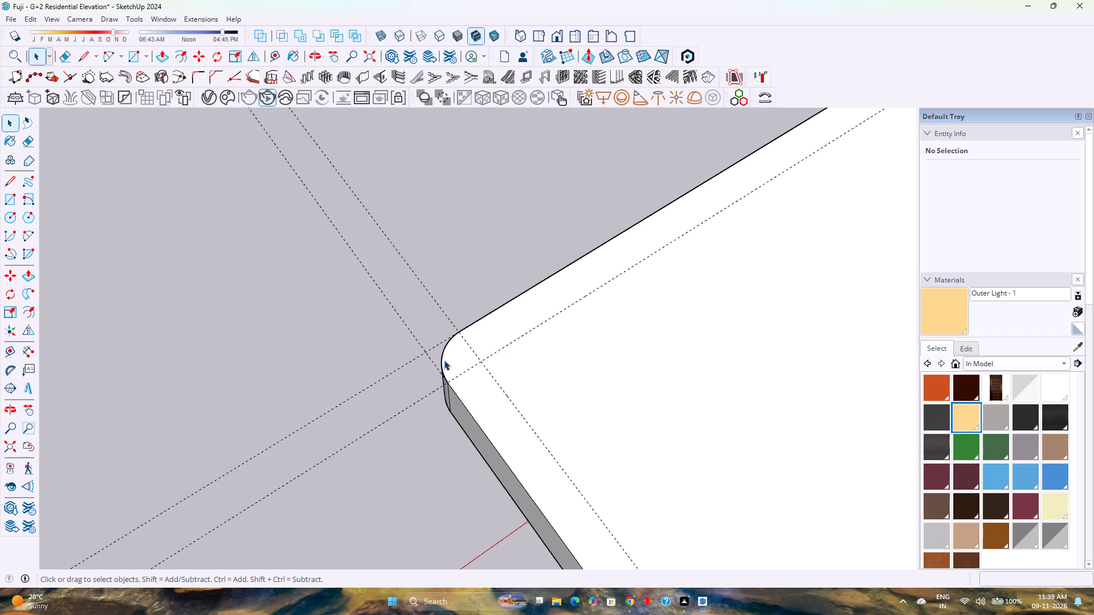
double_click(446, 348)
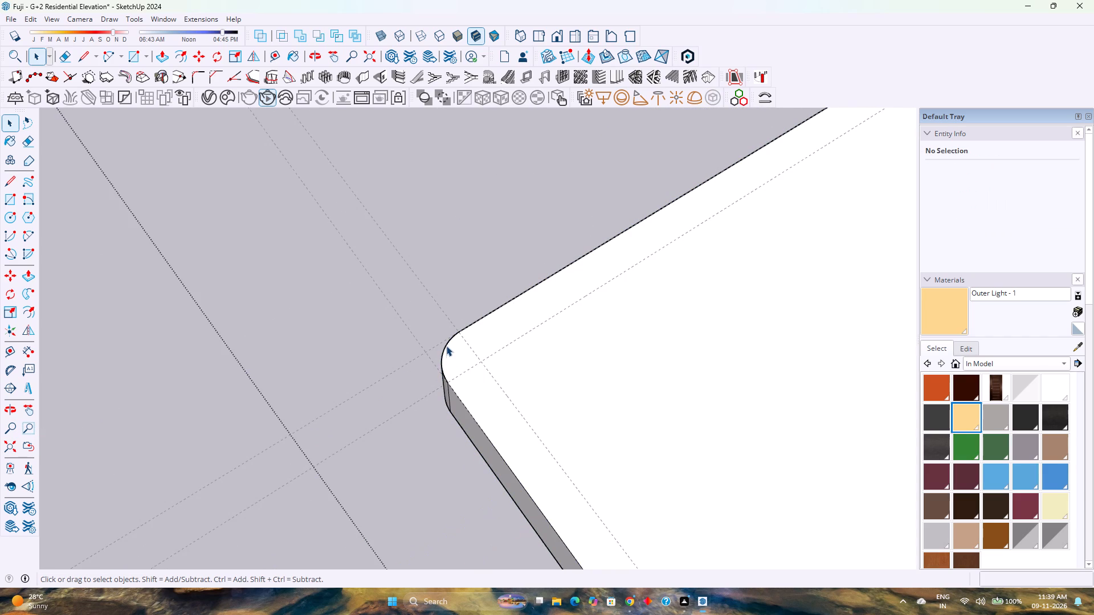
click(446, 345)
key(Delete)
scroll(427, 401, down, 5)
key(Escape)
Place a guide 3" inside the slab's short return edge at the other front corner, beside the stepped recess.
scroll(424, 400, down, 5)
middle_drag(382, 411, 542, 376)
scroll(552, 376, down, 2)
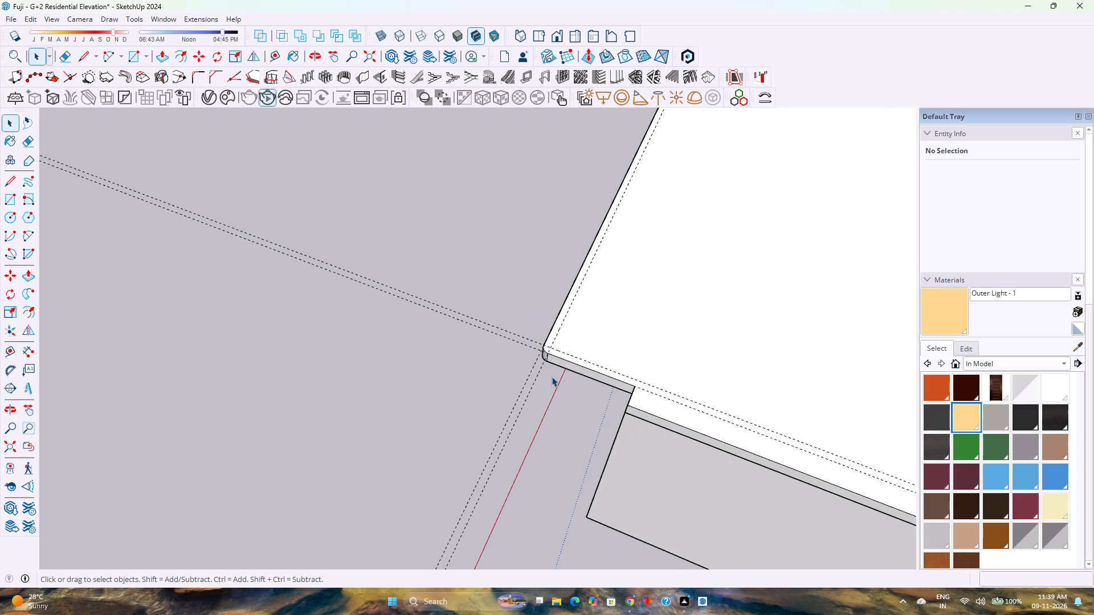
scroll(552, 376, down, 1)
scroll(602, 236, up, 3)
shift+middle_drag(638, 225, 441, 480)
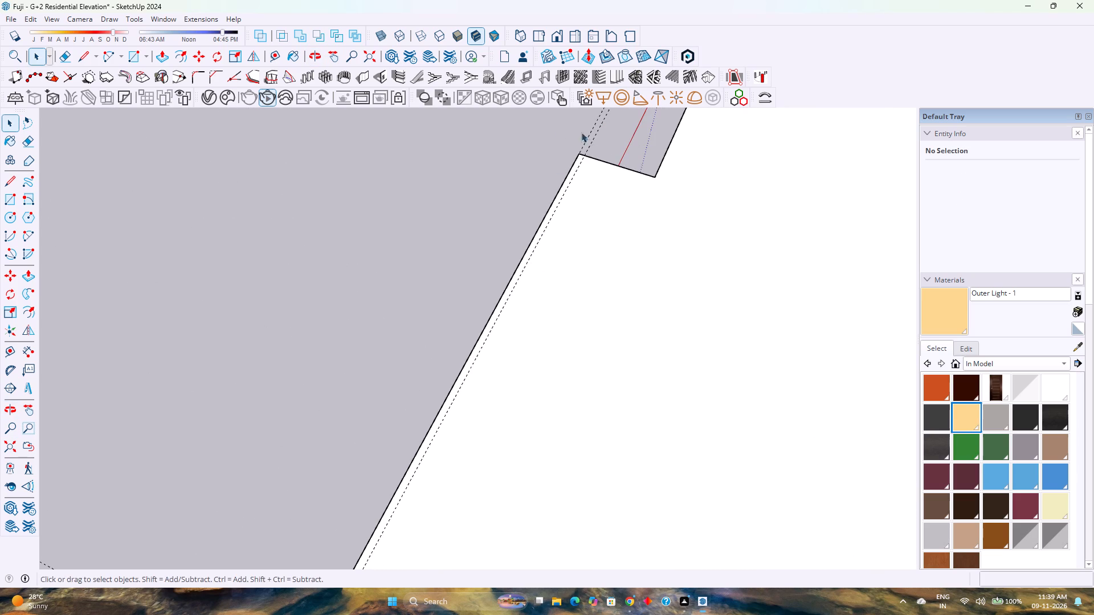
scroll(594, 145, up, 7)
shift+middle_drag(598, 154, 430, 356)
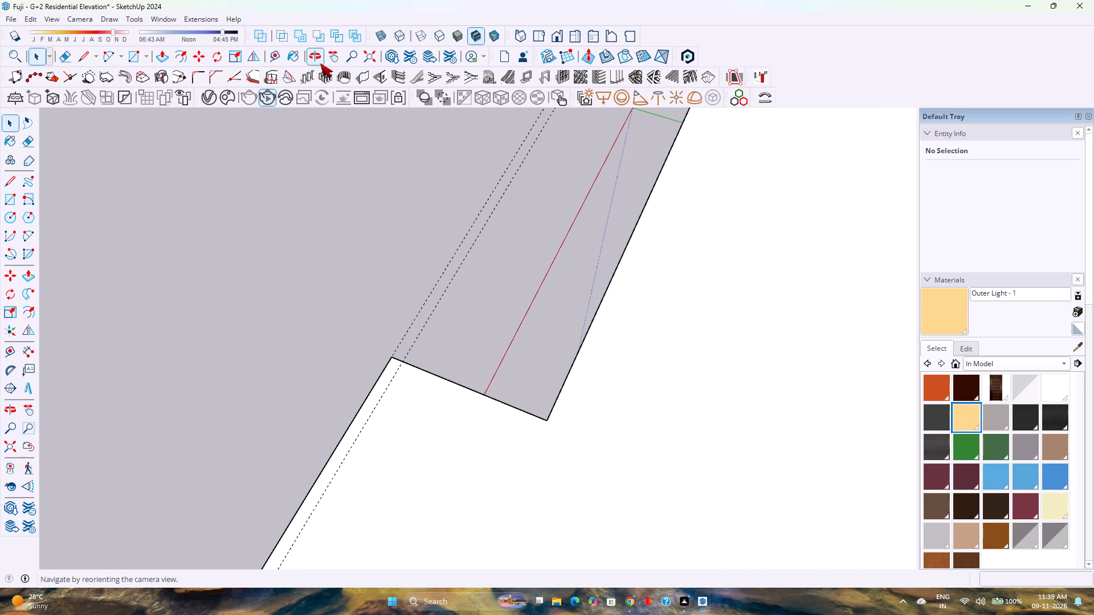
click(279, 60)
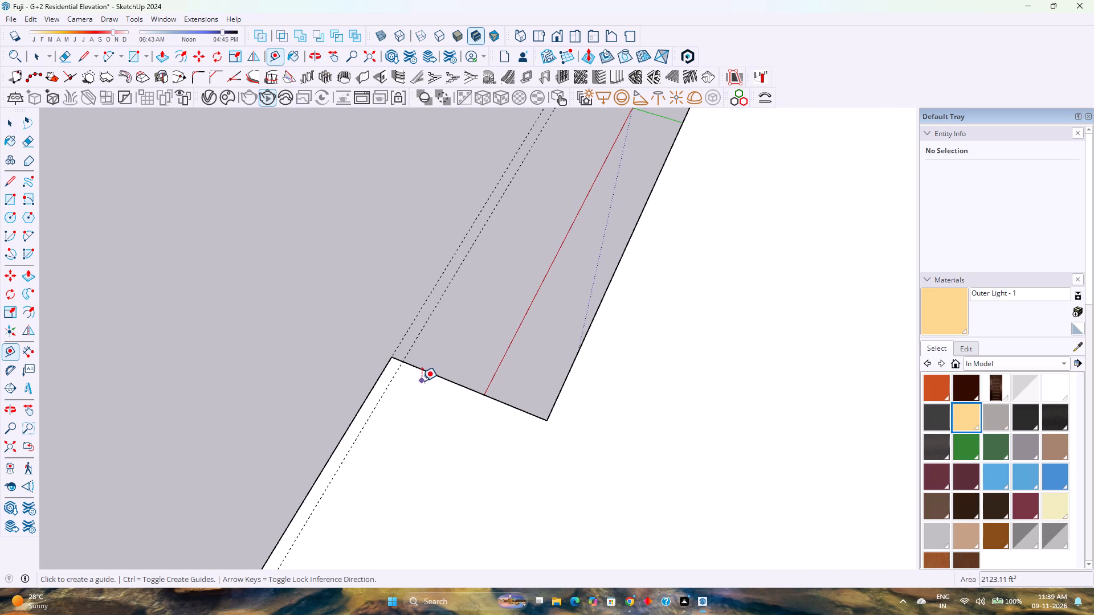
scroll(420, 375, up, 3)
click(418, 367)
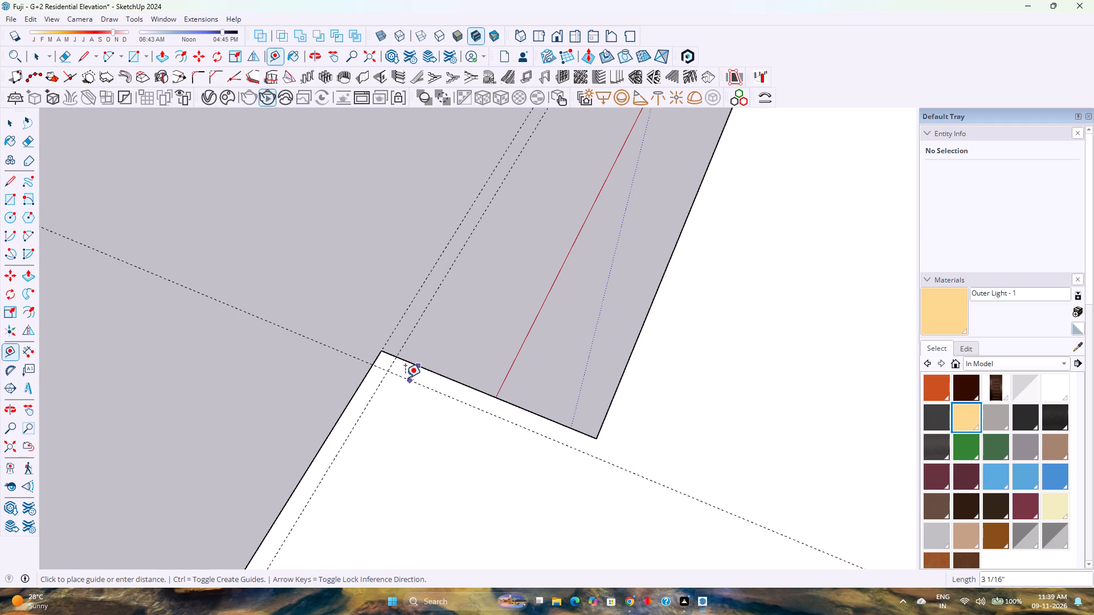
key(3)
key(Return)
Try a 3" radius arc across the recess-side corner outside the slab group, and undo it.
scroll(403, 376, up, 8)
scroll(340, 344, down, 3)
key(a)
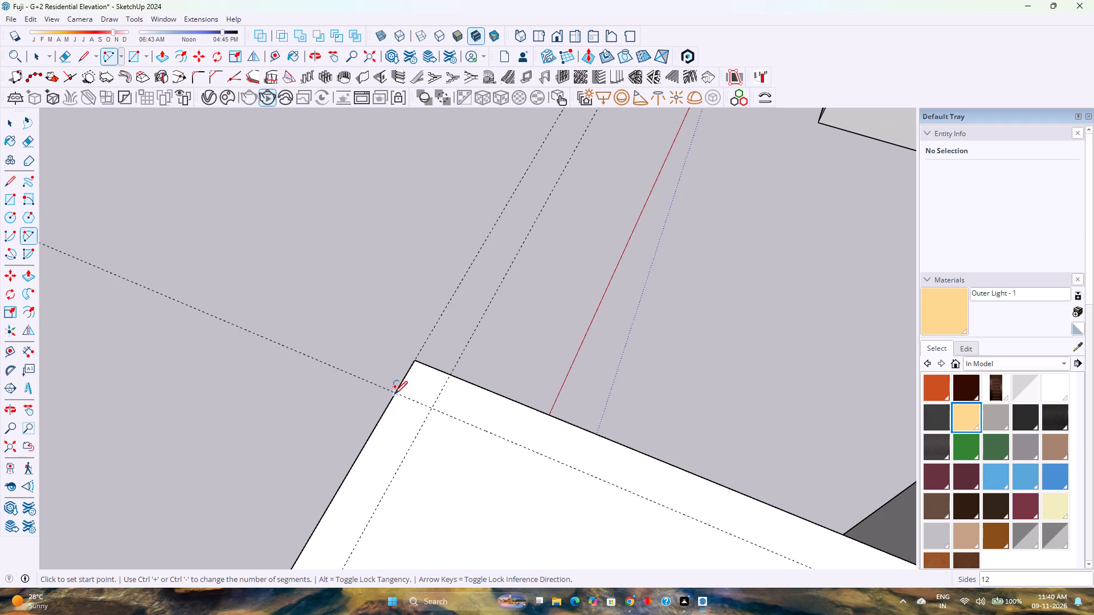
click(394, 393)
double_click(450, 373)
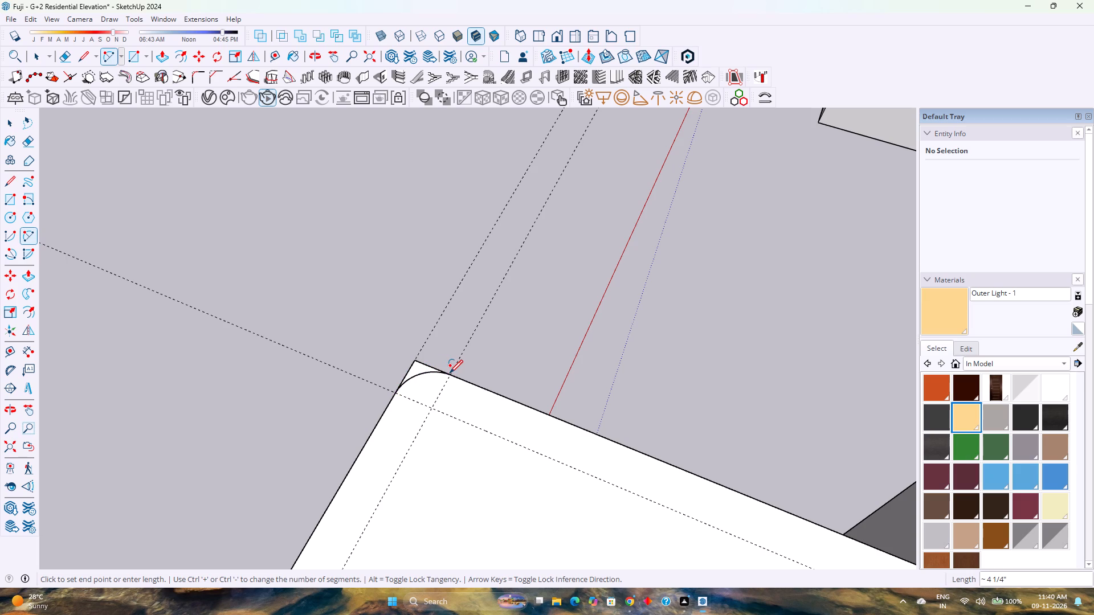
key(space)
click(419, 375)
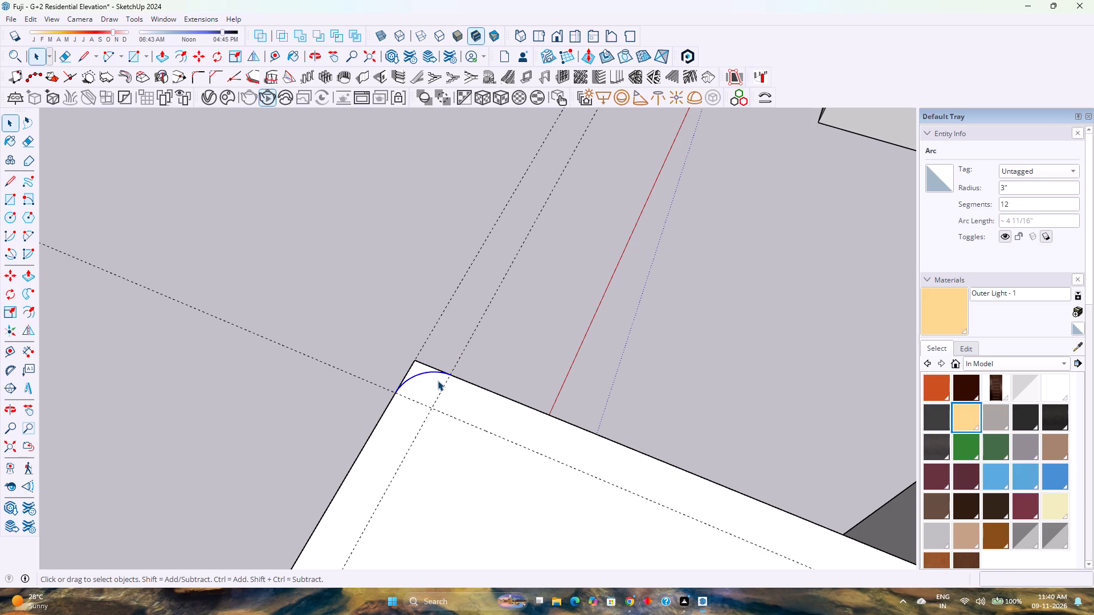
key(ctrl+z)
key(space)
Open the nested floor slab group and draw a tangent arc between the guide intersections on the recess-side corner's two edges.
double_click(445, 441)
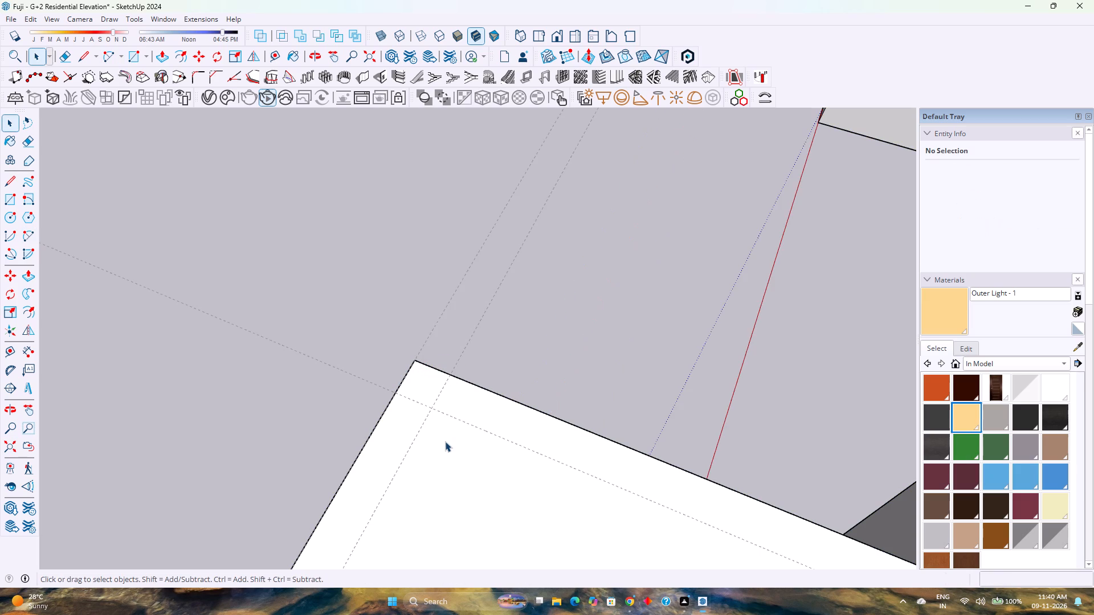
double_click(445, 443)
double_click(445, 443)
key(a)
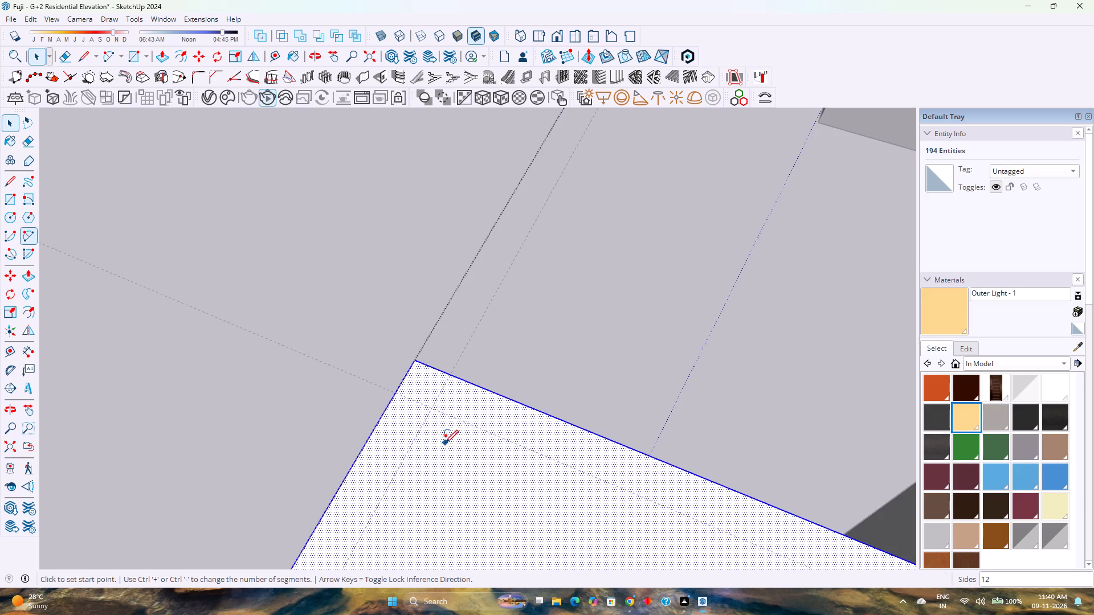
scroll(420, 425, up, 4)
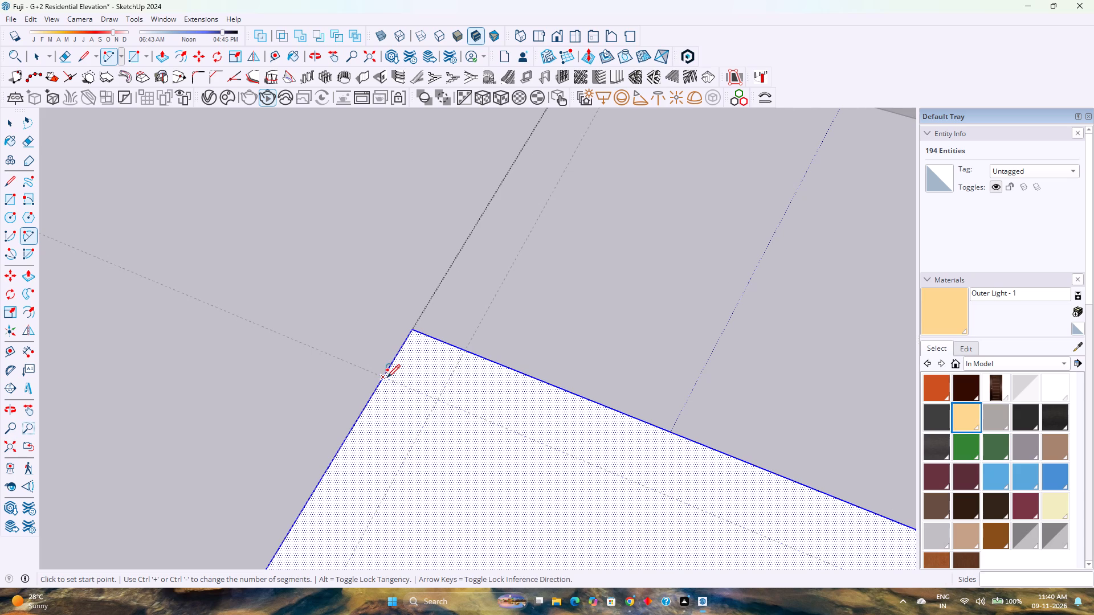
click(387, 378)
double_click(464, 354)
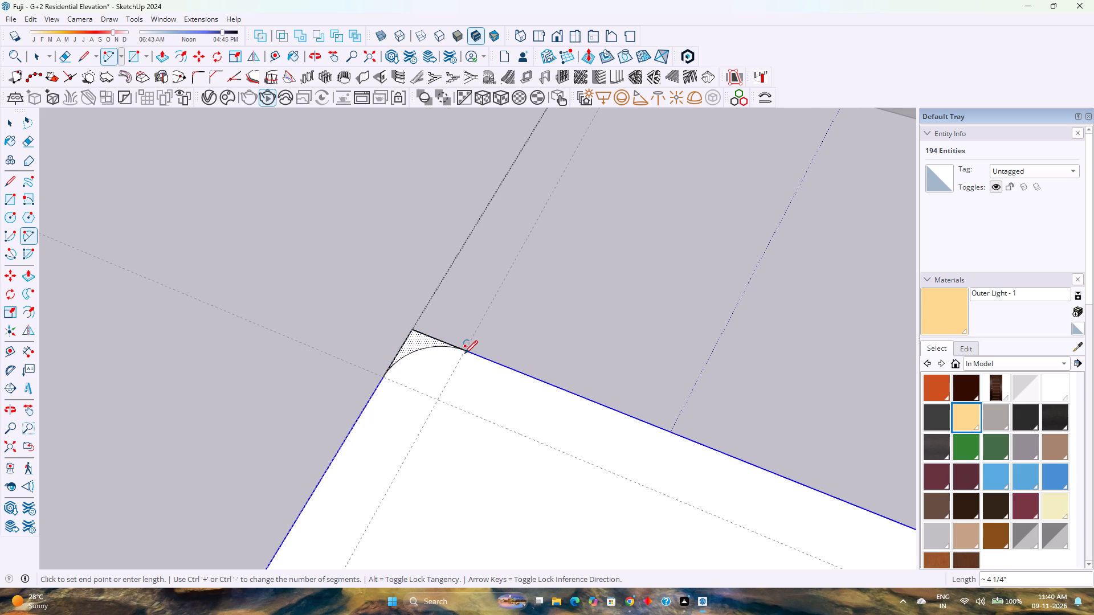
key(space)
Push/Pull the sliver outside the arc through the slab's 6" thickness to round the recess-side corner.
key(p)
double_click(410, 345)
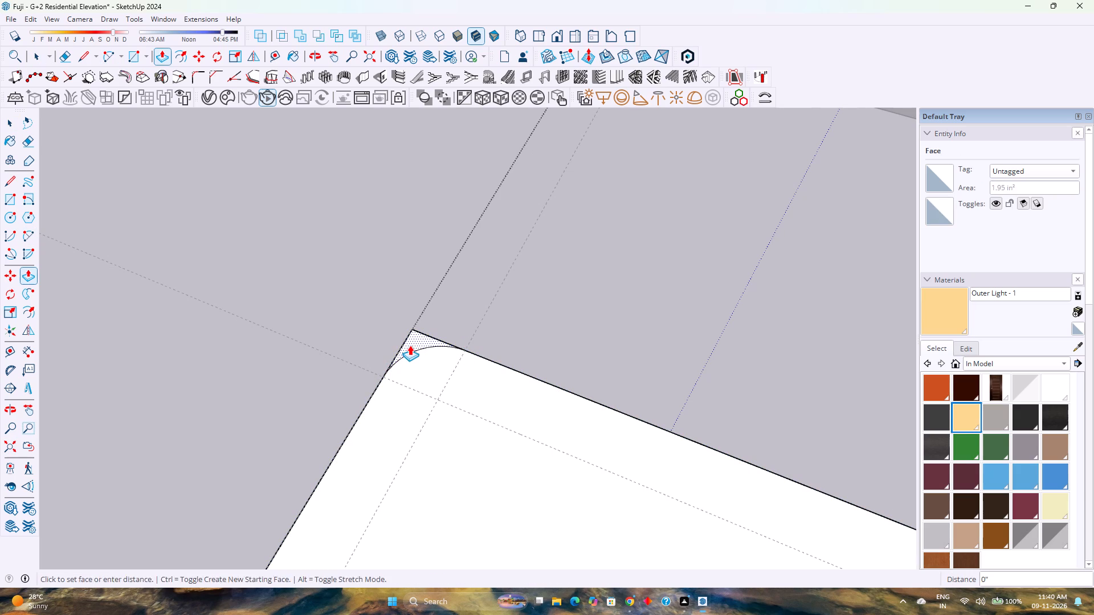
middle_drag(364, 371, 542, 368)
scroll(540, 367, down, 9)
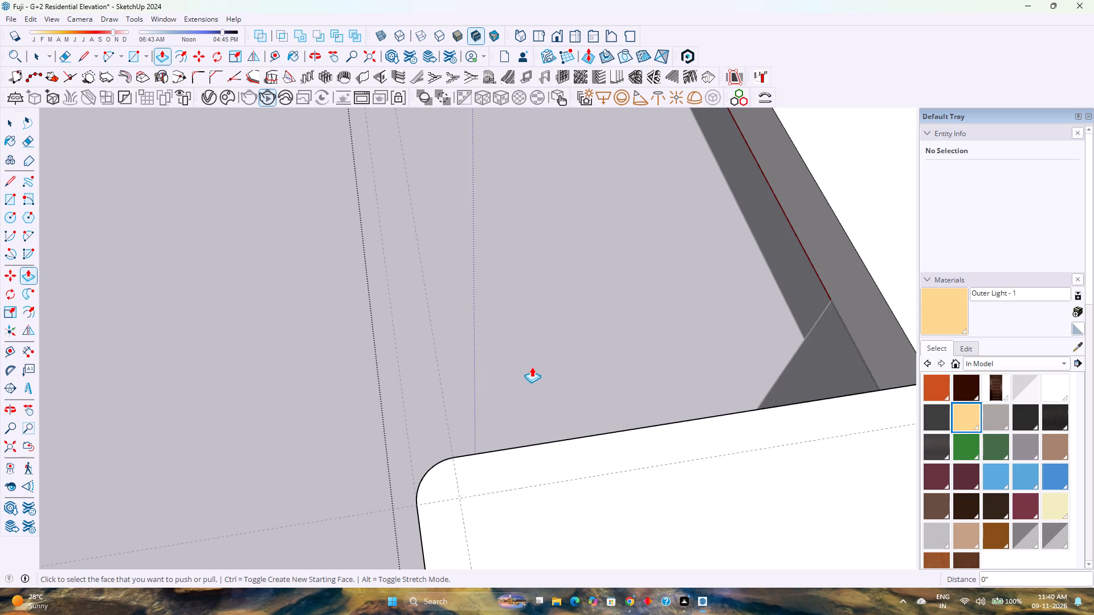
Undo the last Push/Pull on the recess-side corner and set its corner arc to 40 segments.
key(ctrl+z)
key(space)
click(424, 474)
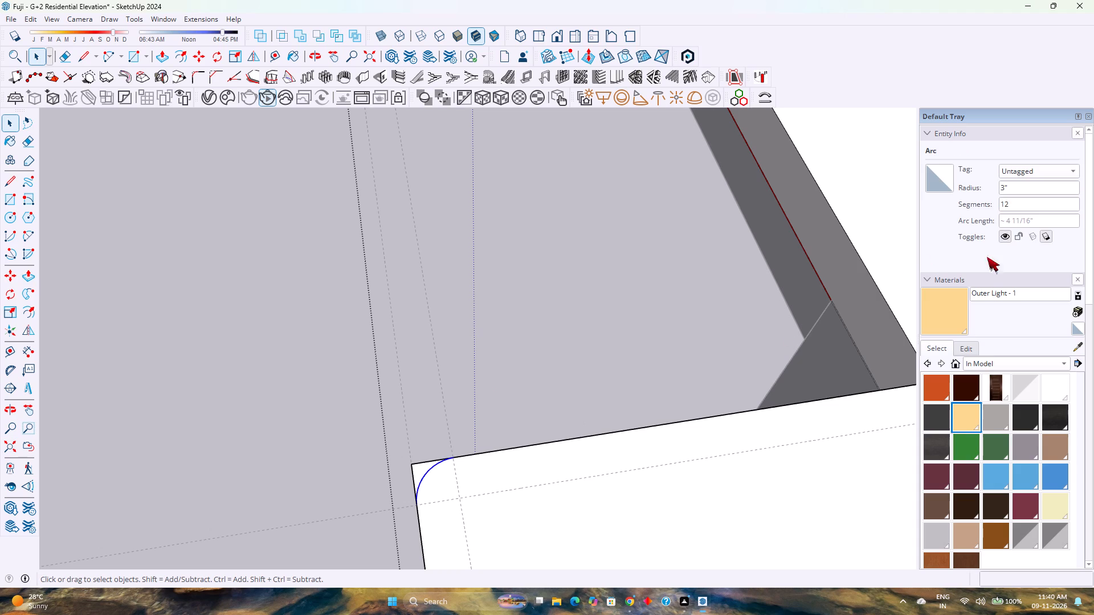
scroll(1017, 235, up, 3)
double_click(1028, 207)
key(4)
key(0)
key(Return)
Push/Pull the sliver outside the 40-segment arc through the slab's thickness again and leave the nested slab group.
click(419, 468)
key(p)
double_click(419, 468)
key(space)
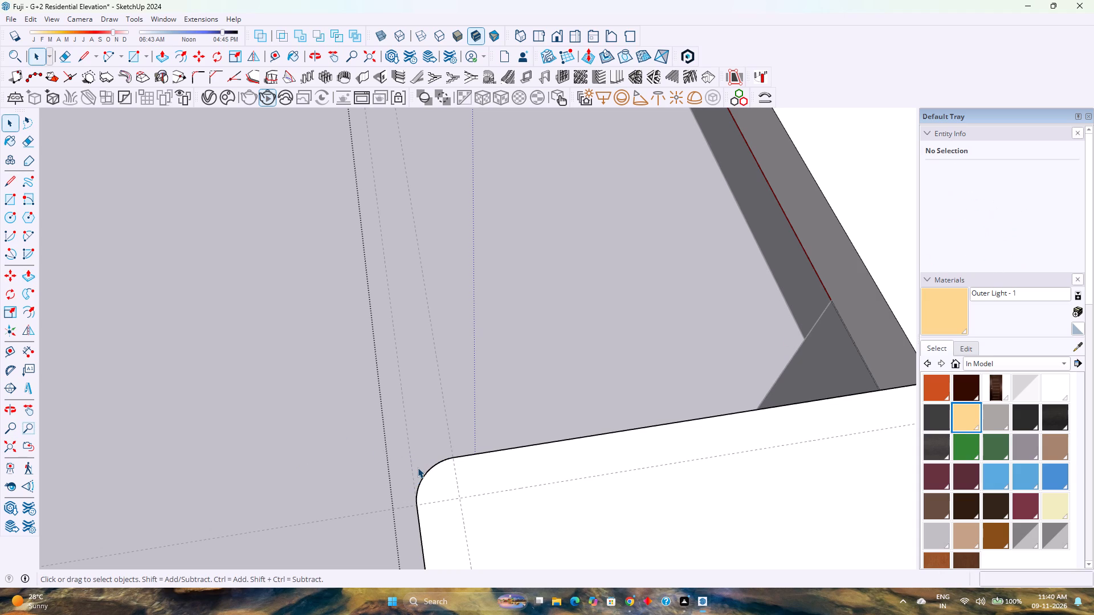
key(Escape)
scroll(419, 463, down, 8)
key(Escape)
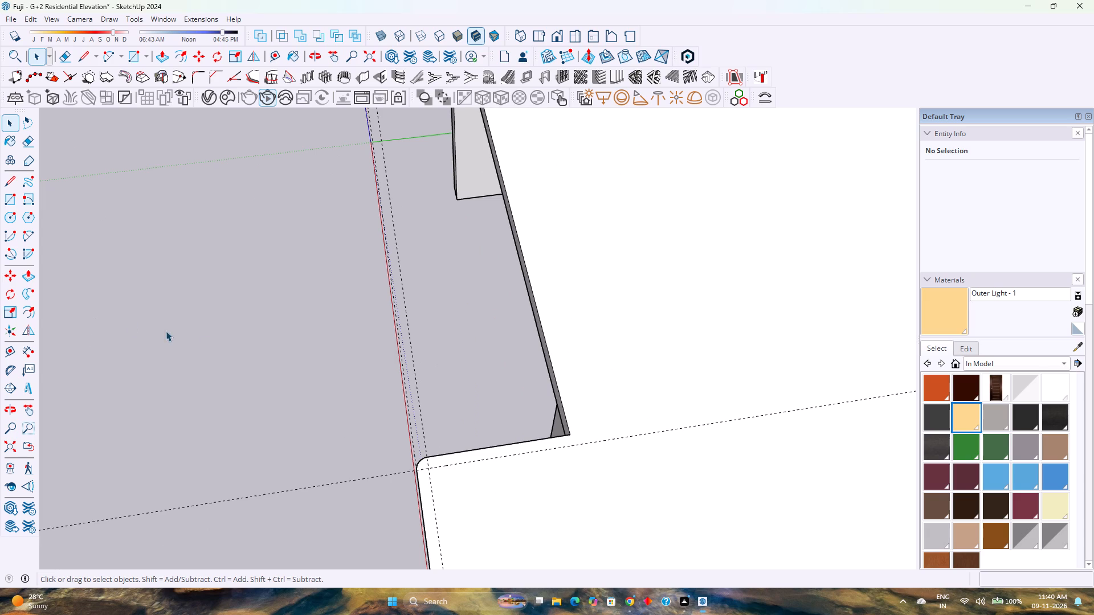
Delete all construction guides from the model.
click(27, 18)
click(109, 128)
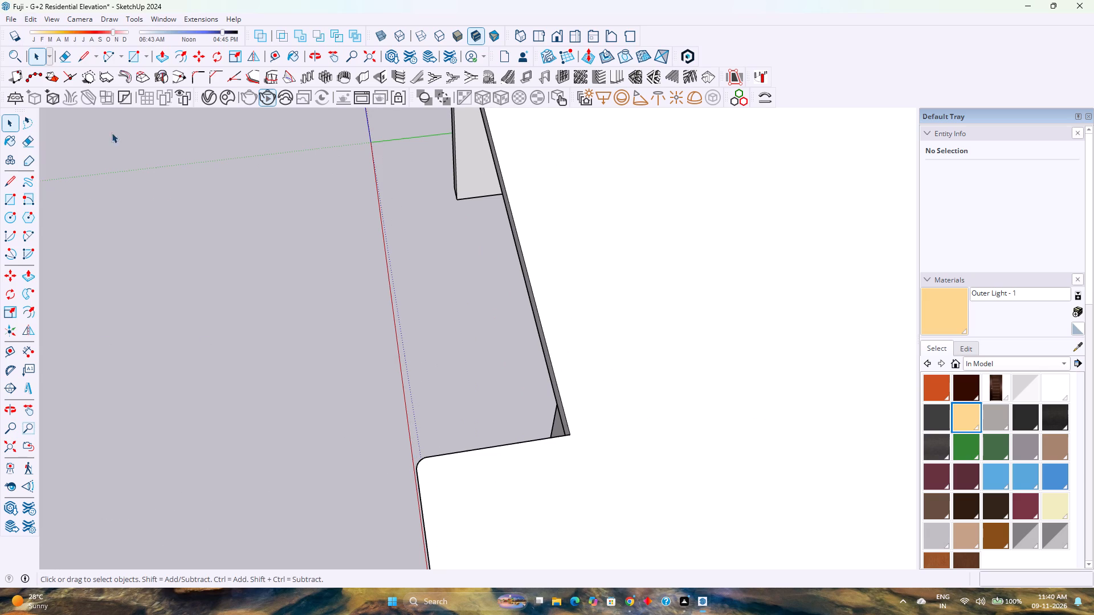
key(Escape)
Open the outer building group and unhide all hidden objects to bring back the upper floors.
scroll(346, 352, down, 9)
middle_drag(285, 391, 501, 281)
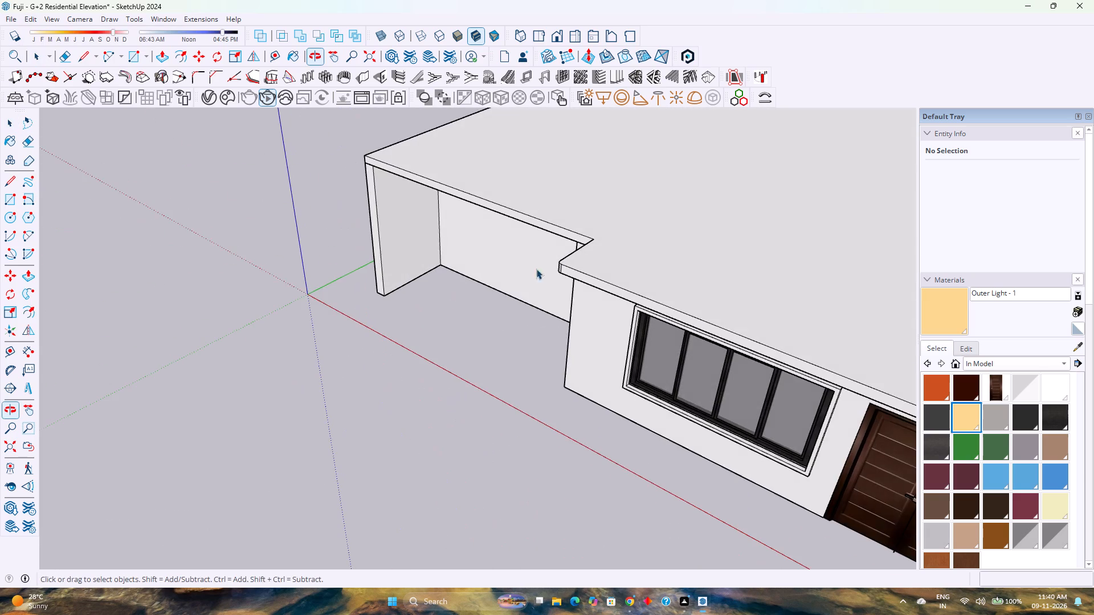
scroll(548, 284, down, 4)
shift+middle_drag(582, 273, 442, 346)
middle_drag(499, 374, 526, 355)
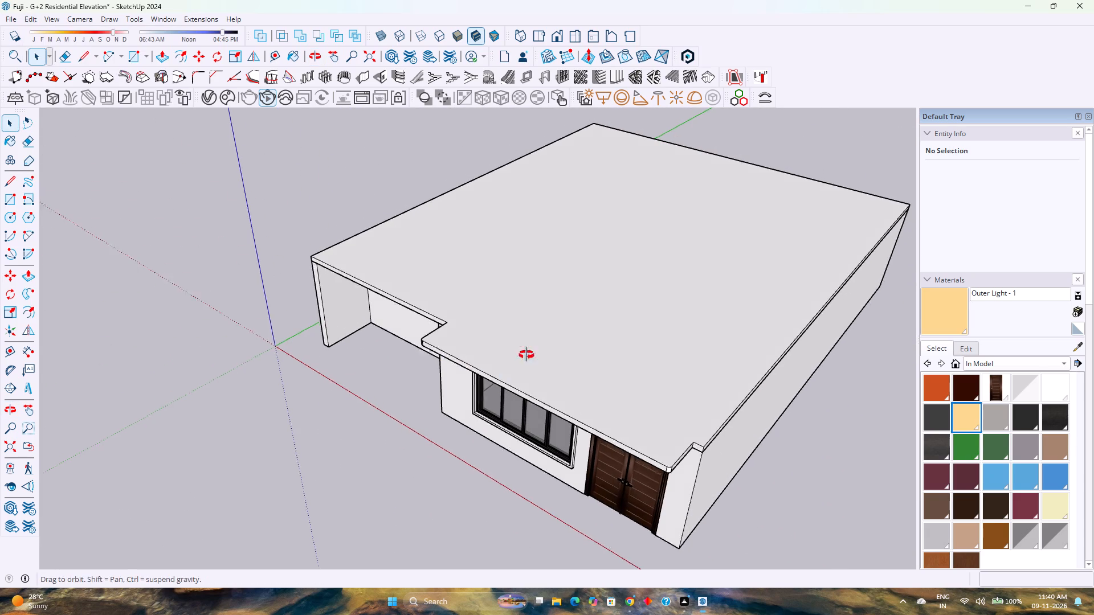
middle_drag(526, 355, 599, 301)
click(533, 333)
double_click(532, 333)
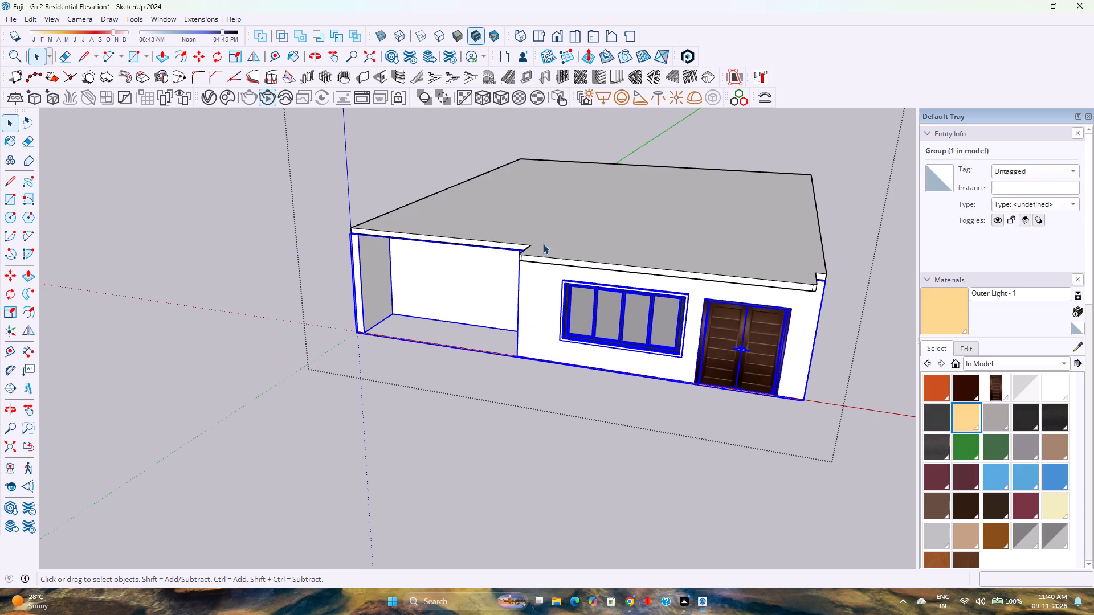
click(28, 19)
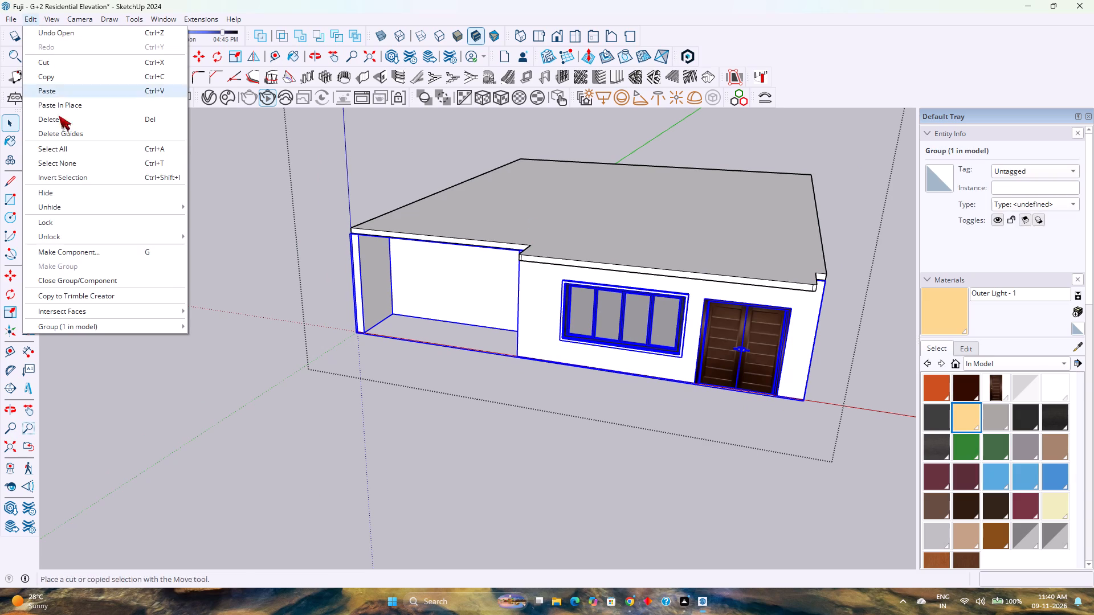
click(248, 232)
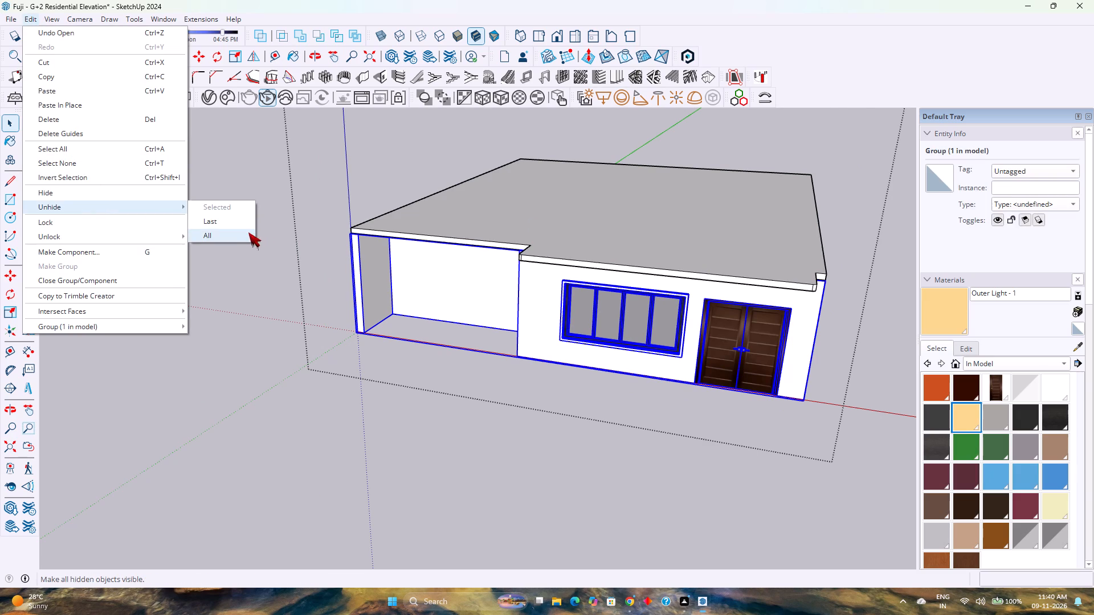
Examine the underside of the projecting block where its opening meets the slab's rounded front corner above the door.
shift+scroll(395, 257, down, 1)
shift+middle_drag(395, 257, 309, 336)
shift+middle_drag(309, 336, 289, 351)
middle_drag(375, 330, 0, 479)
scroll(344, 257, up, 3)
middle_drag(344, 257, 281, 398)
scroll(243, 391, up, 1)
middle_drag(243, 391, 546, 211)
middle_drag(534, 332, 730, 67)
middle_drag(730, 67, 737, 61)
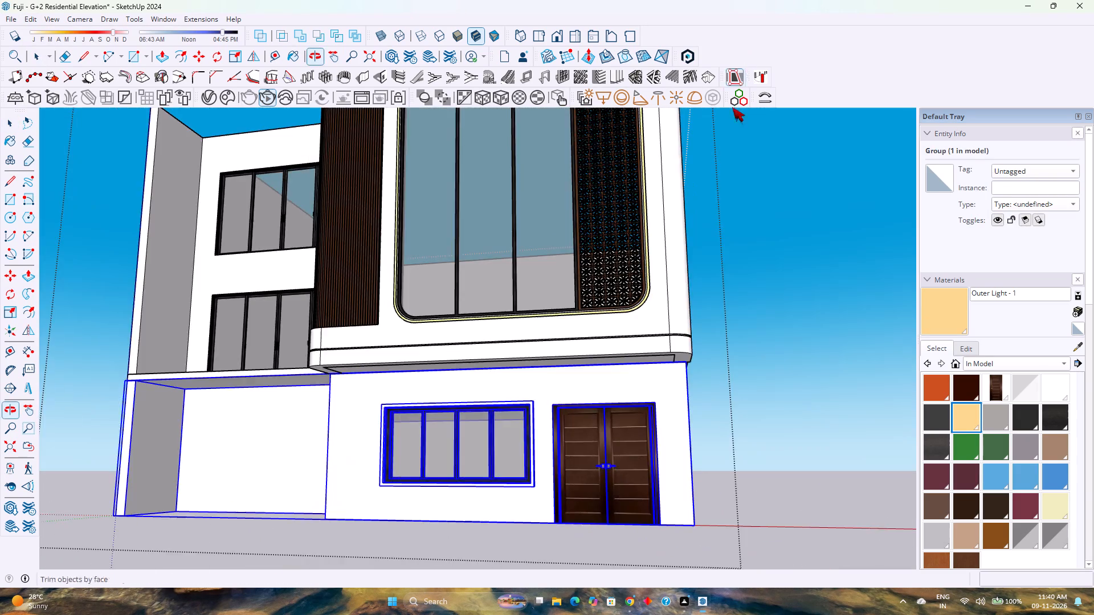
scroll(647, 216, up, 3)
shift+middle_drag(590, 335, 656, 184)
scroll(752, 248, up, 4)
shift+middle_drag(691, 310, 711, 215)
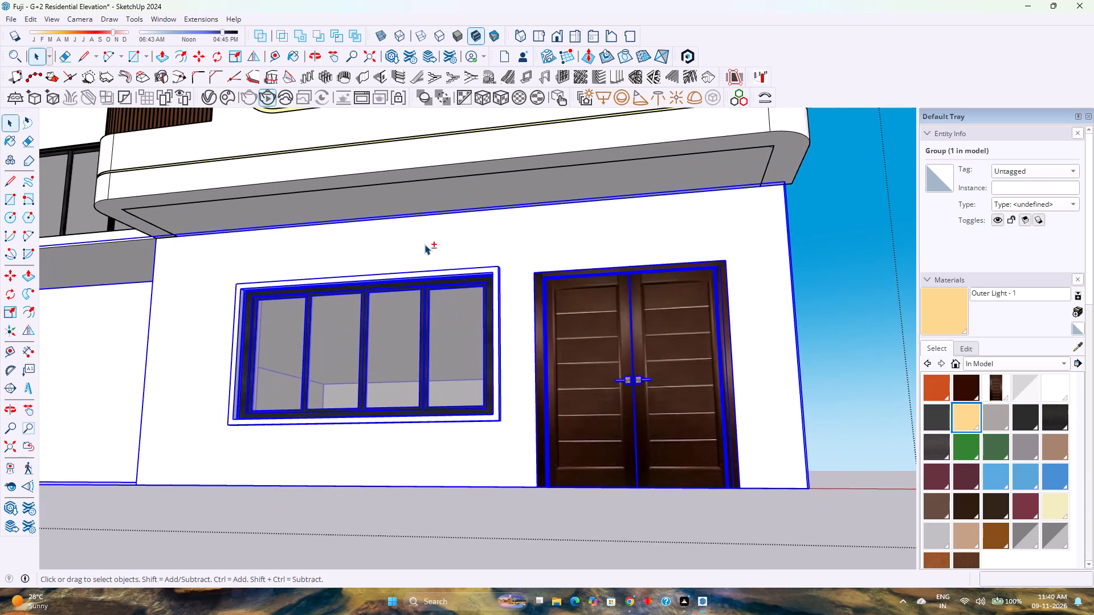
shift+middle_drag(423, 246, 376, 339)
middle_drag(173, 350, 475, 198)
scroll(595, 396, up, 9)
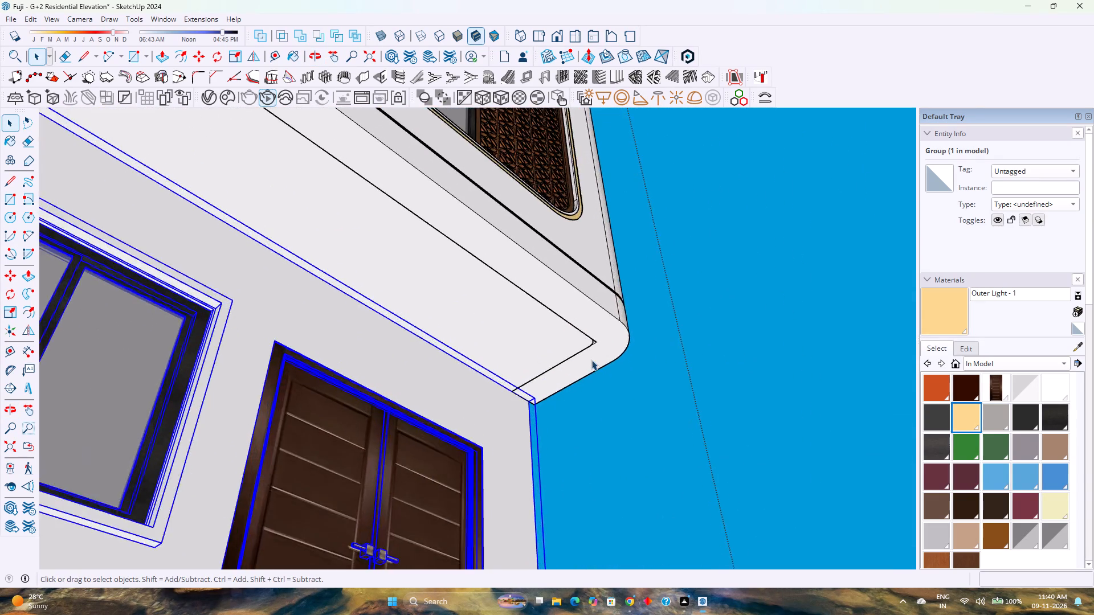
scroll(591, 360, up, 16)
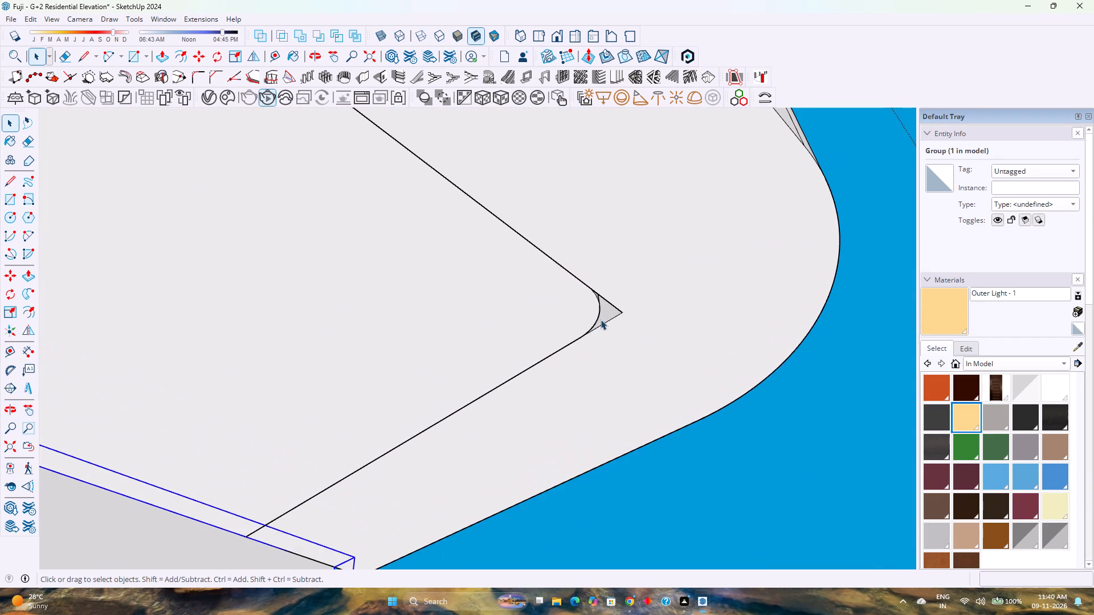
scroll(609, 294, up, 1)
middle_drag(609, 294, 774, 270)
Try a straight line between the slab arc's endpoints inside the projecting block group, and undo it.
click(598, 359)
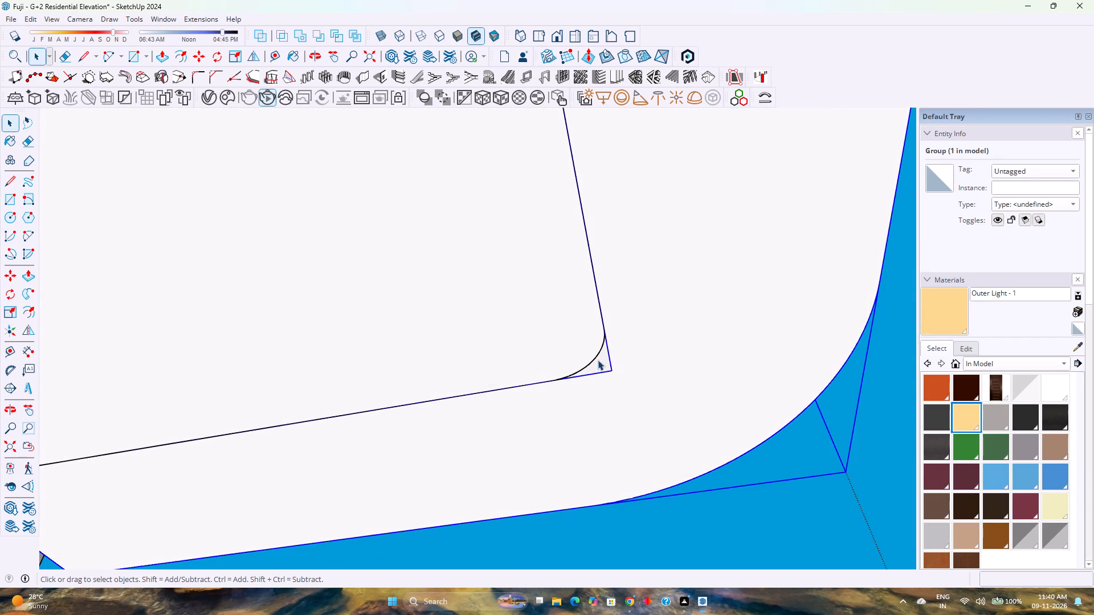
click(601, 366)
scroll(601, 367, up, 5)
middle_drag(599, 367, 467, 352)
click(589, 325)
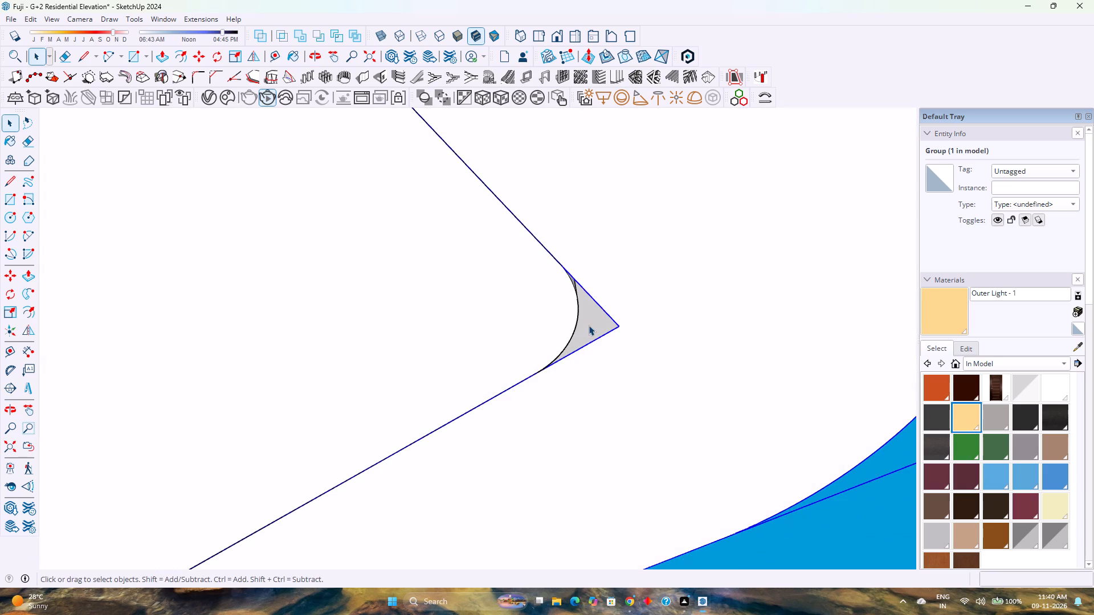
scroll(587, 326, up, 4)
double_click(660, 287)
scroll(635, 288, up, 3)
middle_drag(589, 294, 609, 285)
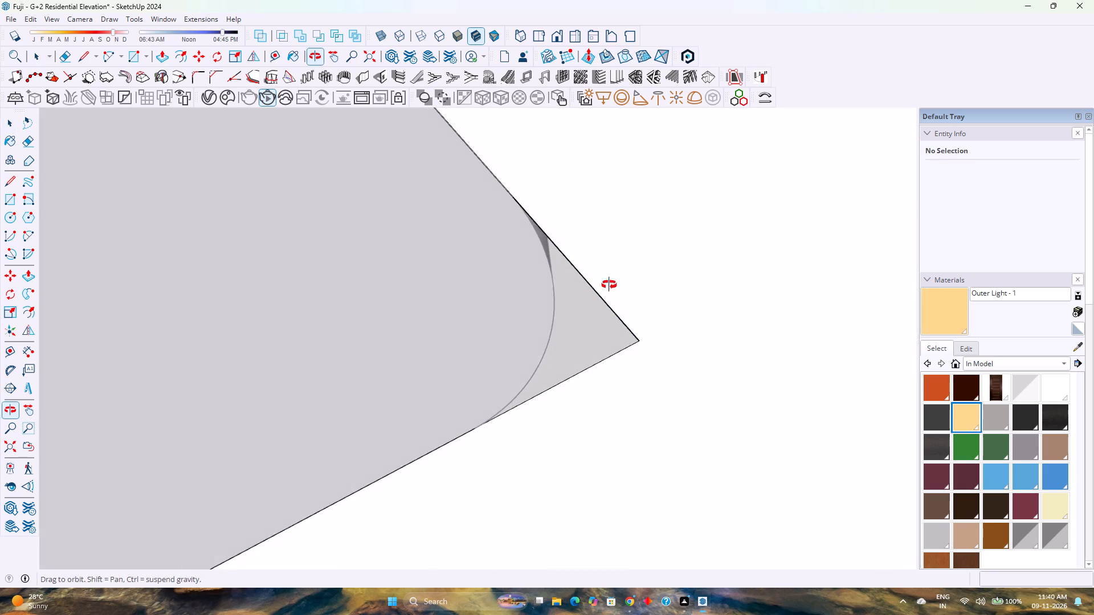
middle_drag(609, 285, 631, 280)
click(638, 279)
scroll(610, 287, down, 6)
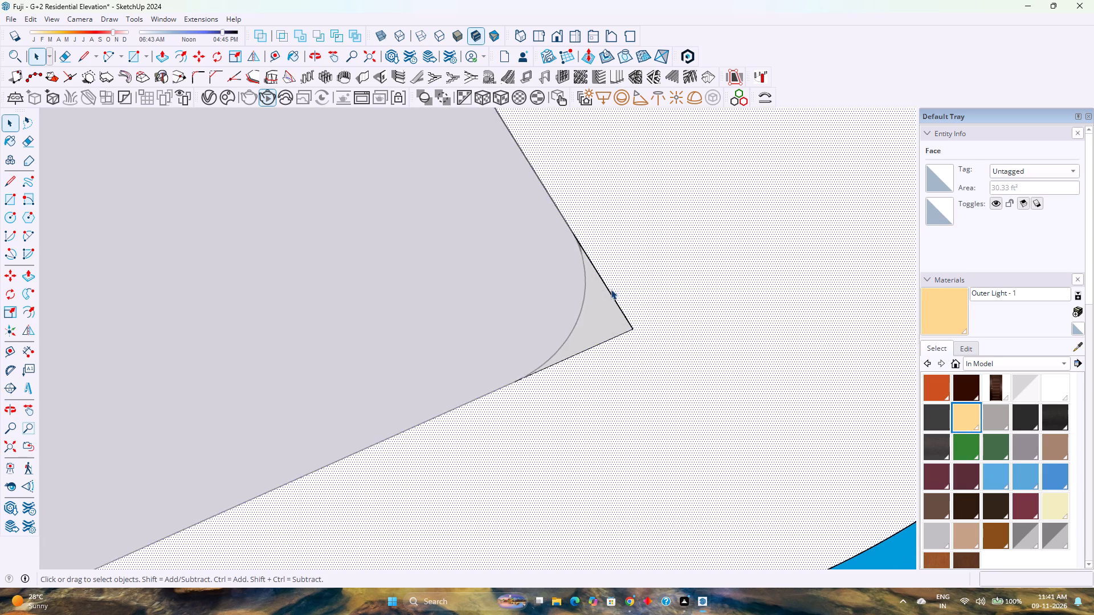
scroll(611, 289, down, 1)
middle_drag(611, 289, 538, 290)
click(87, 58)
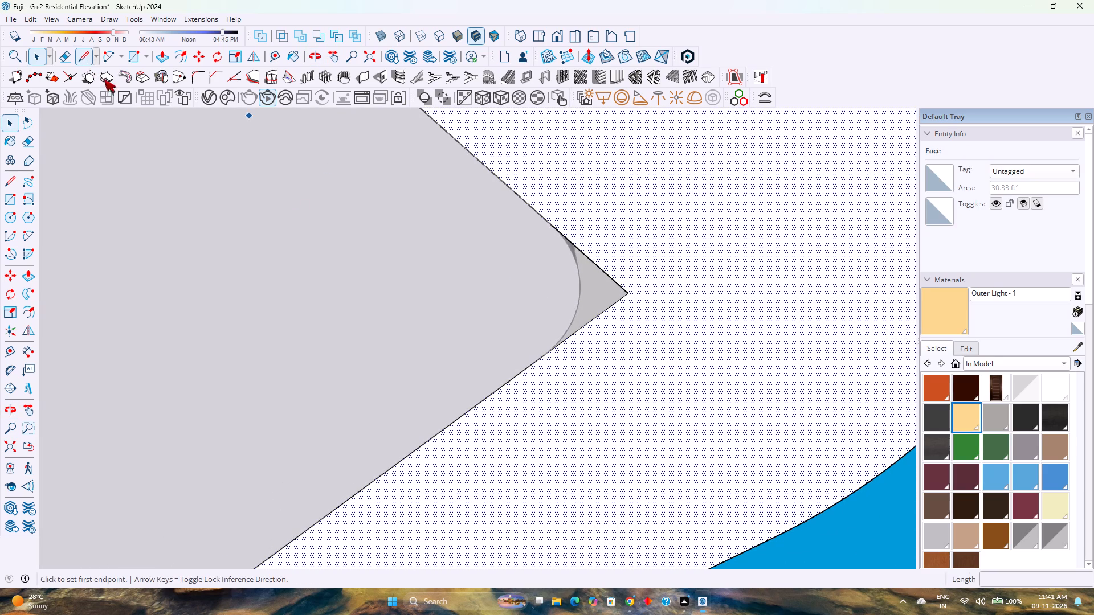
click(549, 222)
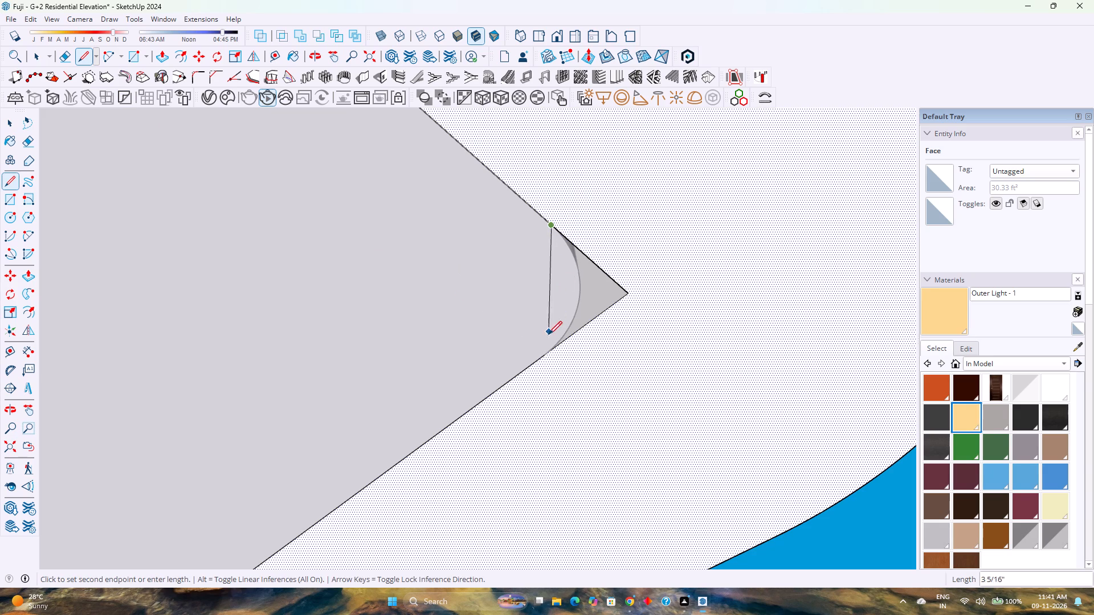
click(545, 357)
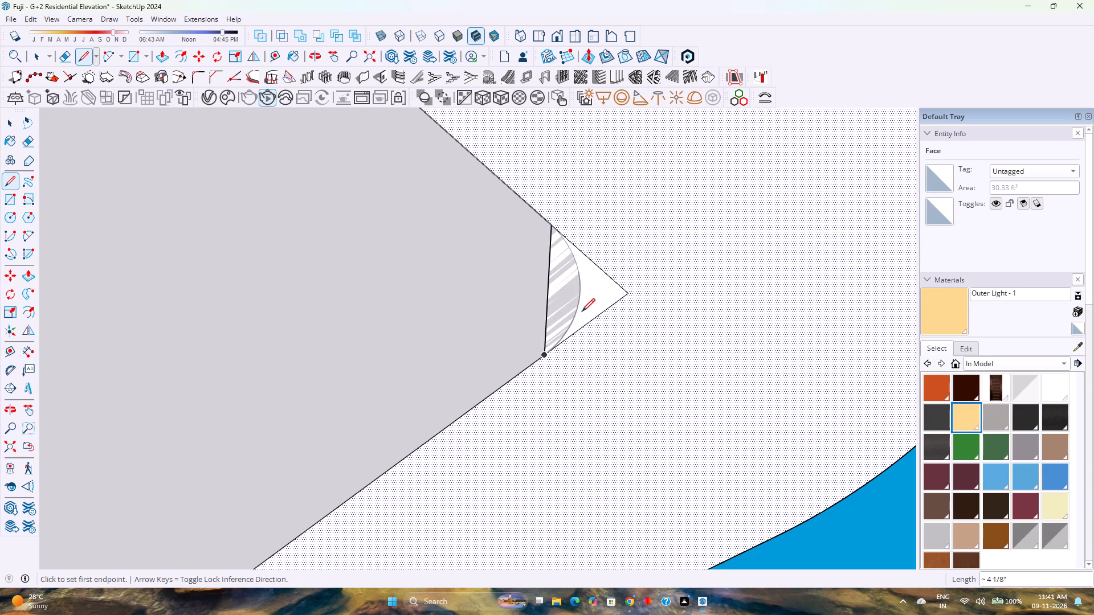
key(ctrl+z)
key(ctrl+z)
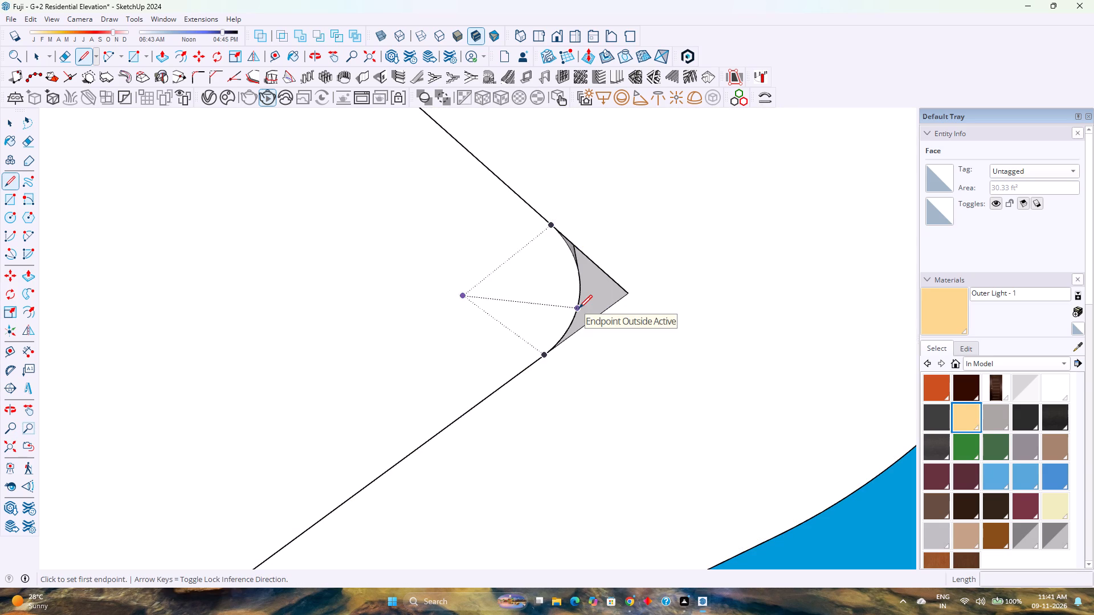
Reopen the projecting block group and draw a 3" radius arc across the opening's square corner, matching the slab's rounding.
key(space)
double_click(697, 259)
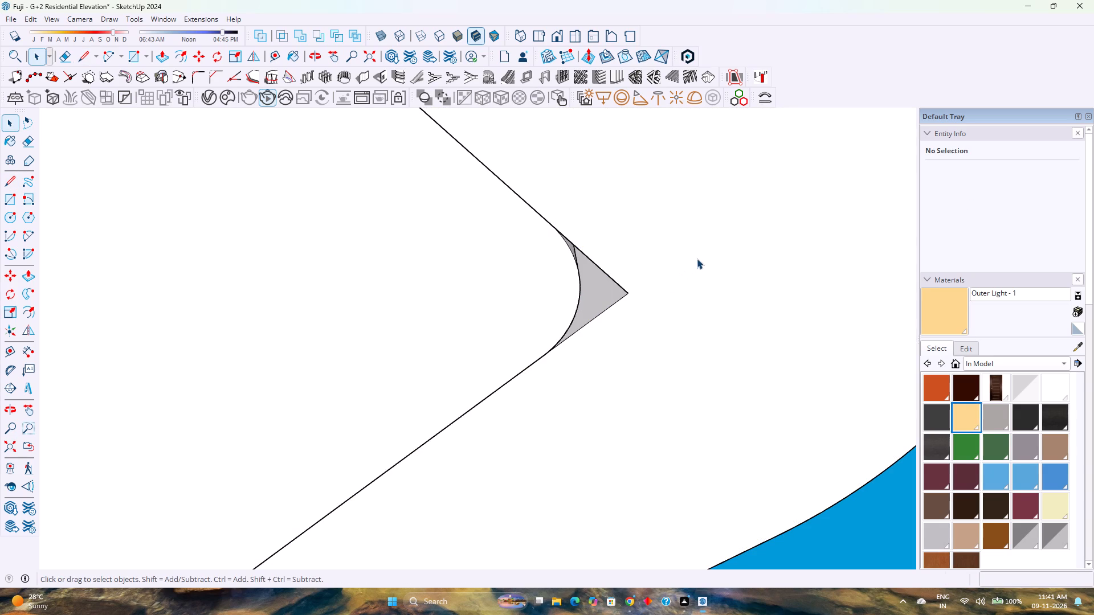
key(a)
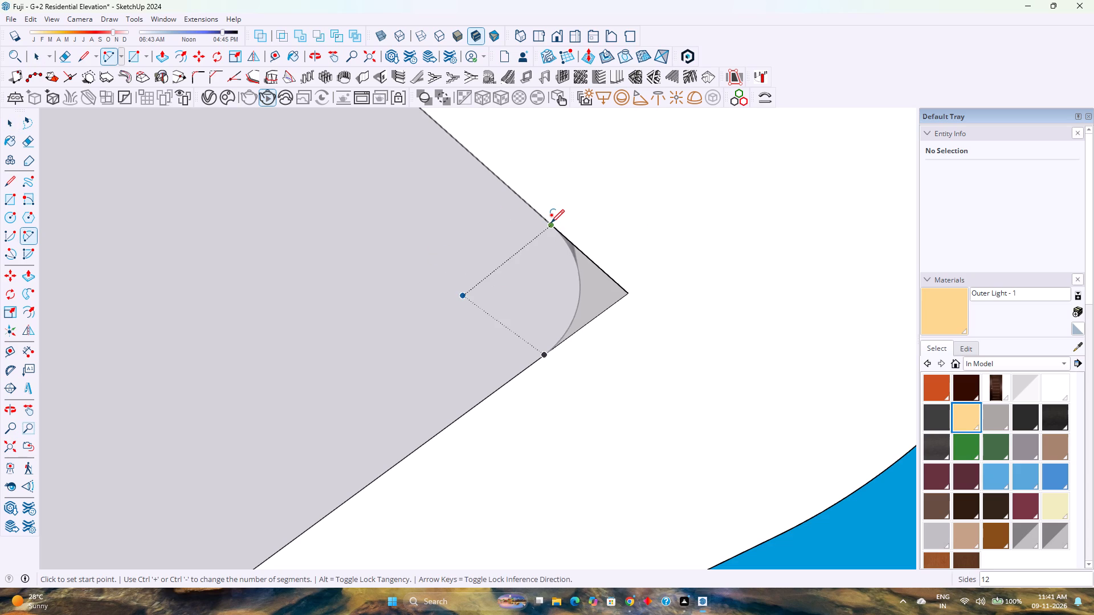
click(551, 223)
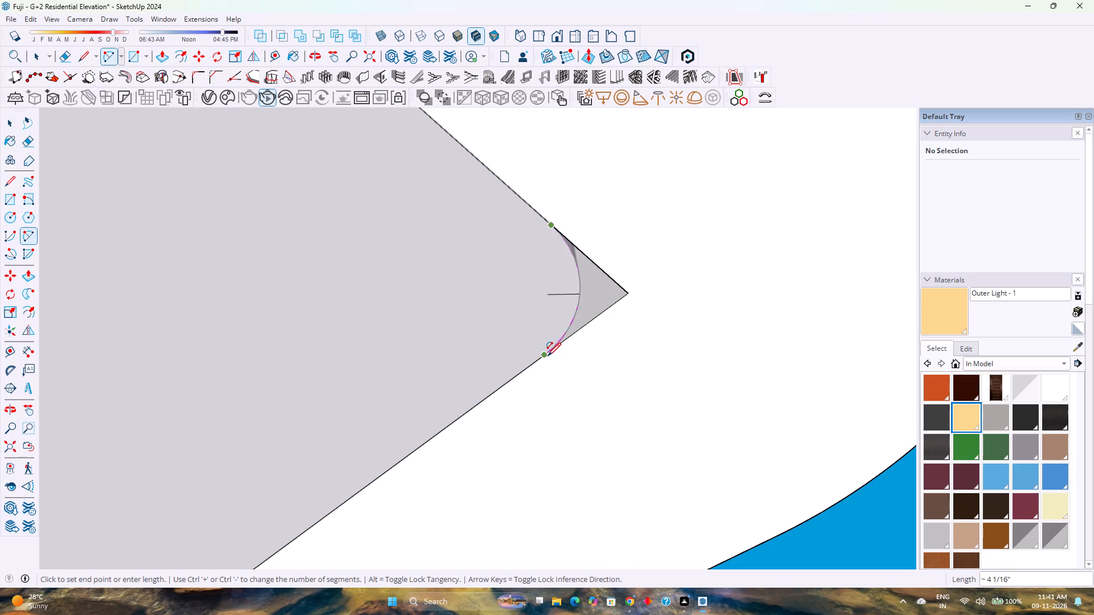
double_click(543, 357)
key(space)
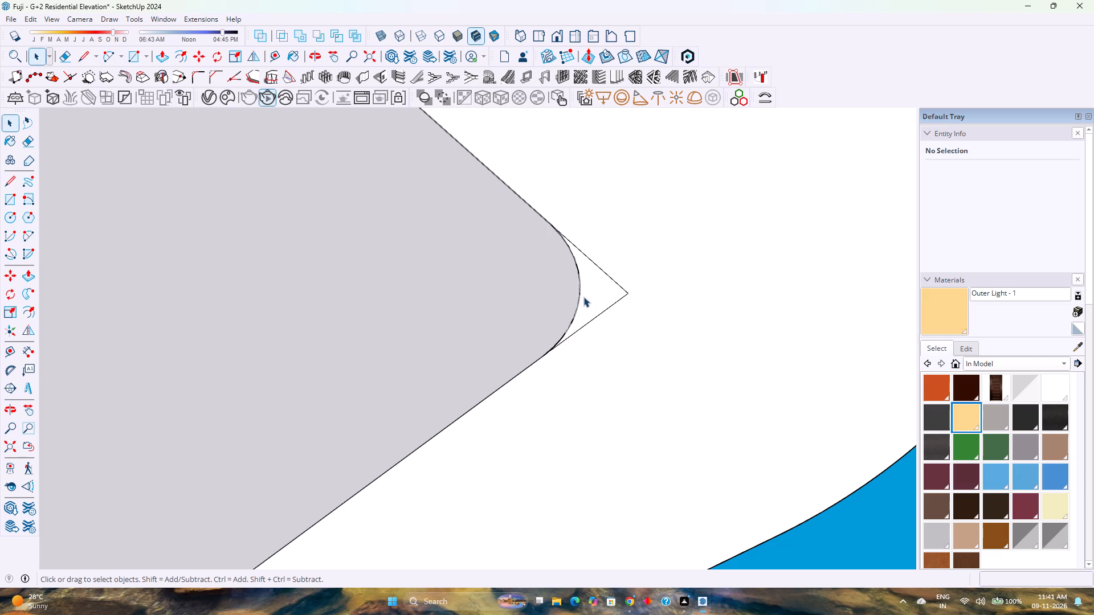
Set the new corner arc in the projecting block to 40 segments.
click(579, 280)
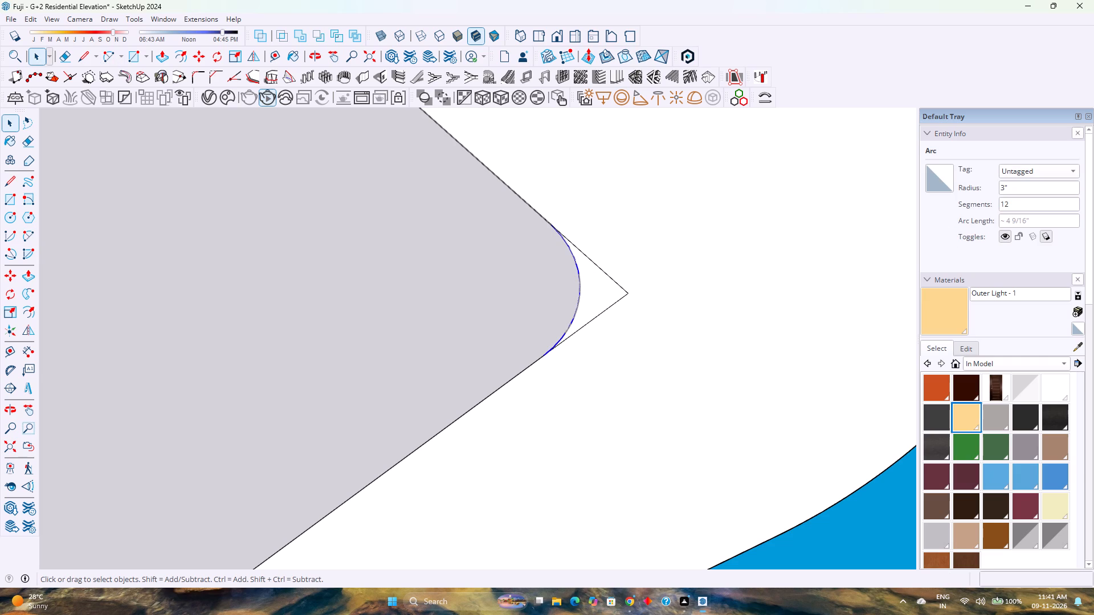
double_click(1011, 208)
key(4)
key(0)
key(Return)
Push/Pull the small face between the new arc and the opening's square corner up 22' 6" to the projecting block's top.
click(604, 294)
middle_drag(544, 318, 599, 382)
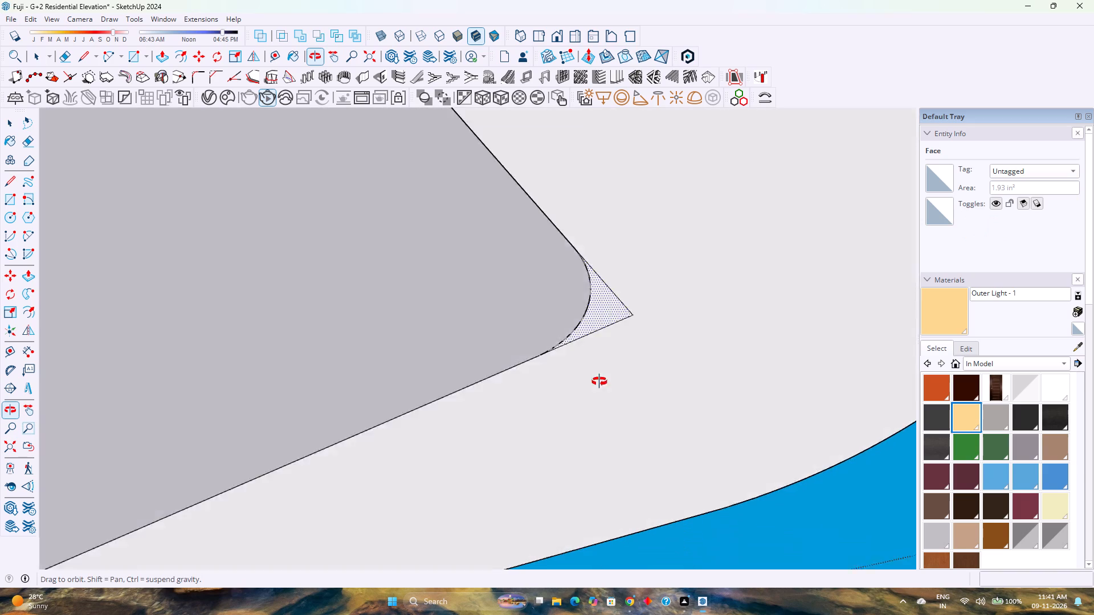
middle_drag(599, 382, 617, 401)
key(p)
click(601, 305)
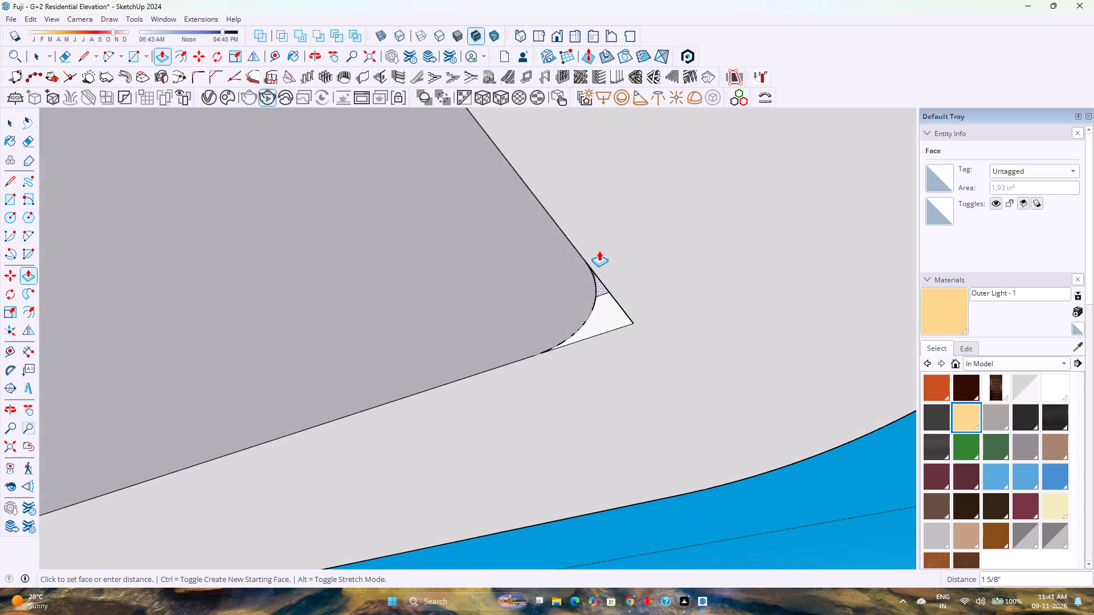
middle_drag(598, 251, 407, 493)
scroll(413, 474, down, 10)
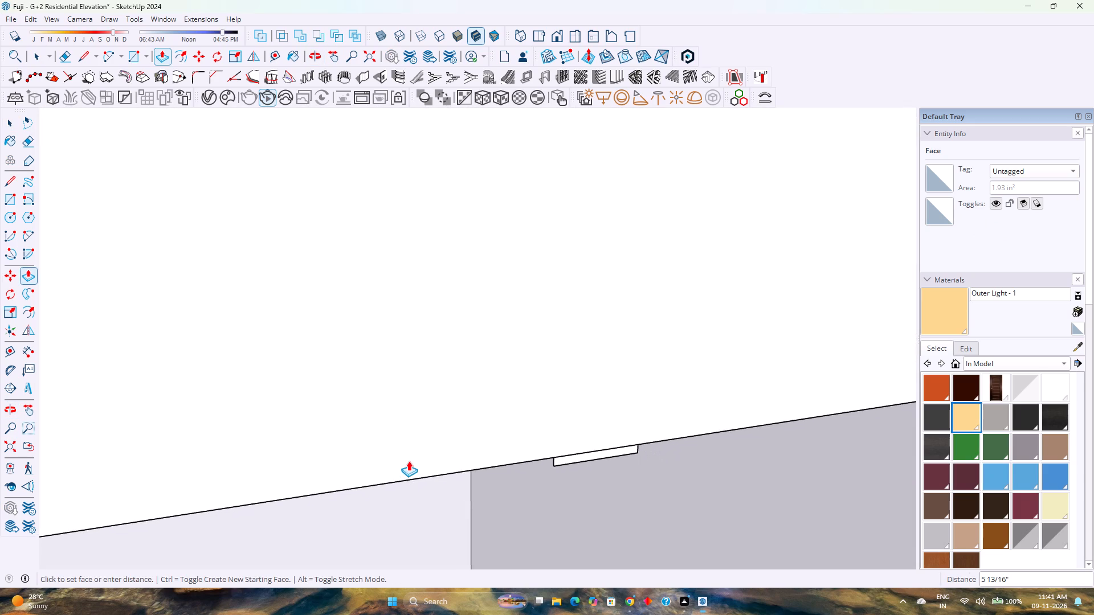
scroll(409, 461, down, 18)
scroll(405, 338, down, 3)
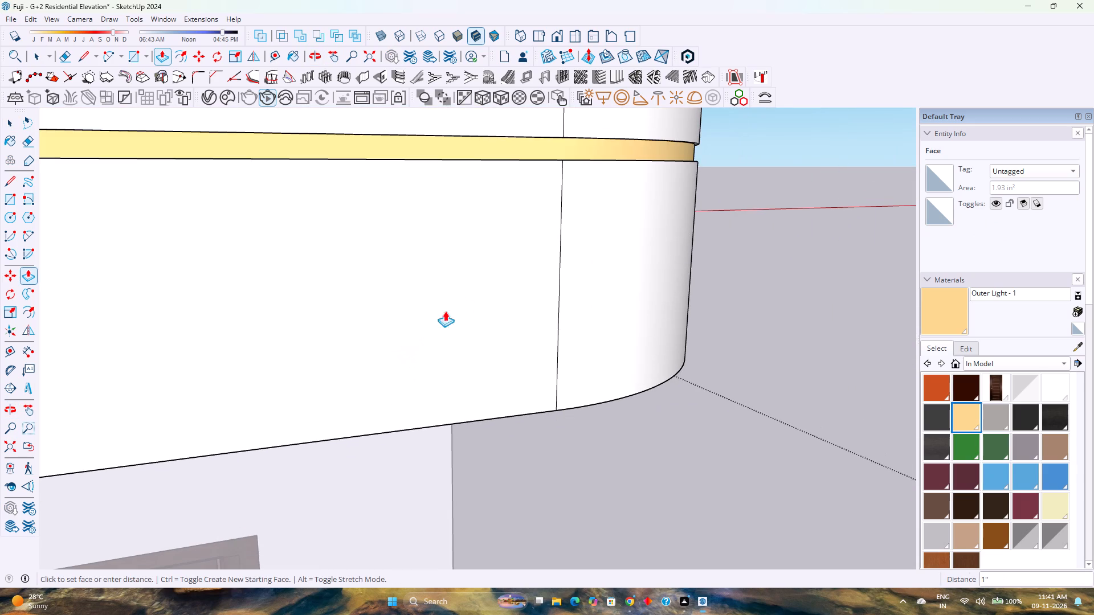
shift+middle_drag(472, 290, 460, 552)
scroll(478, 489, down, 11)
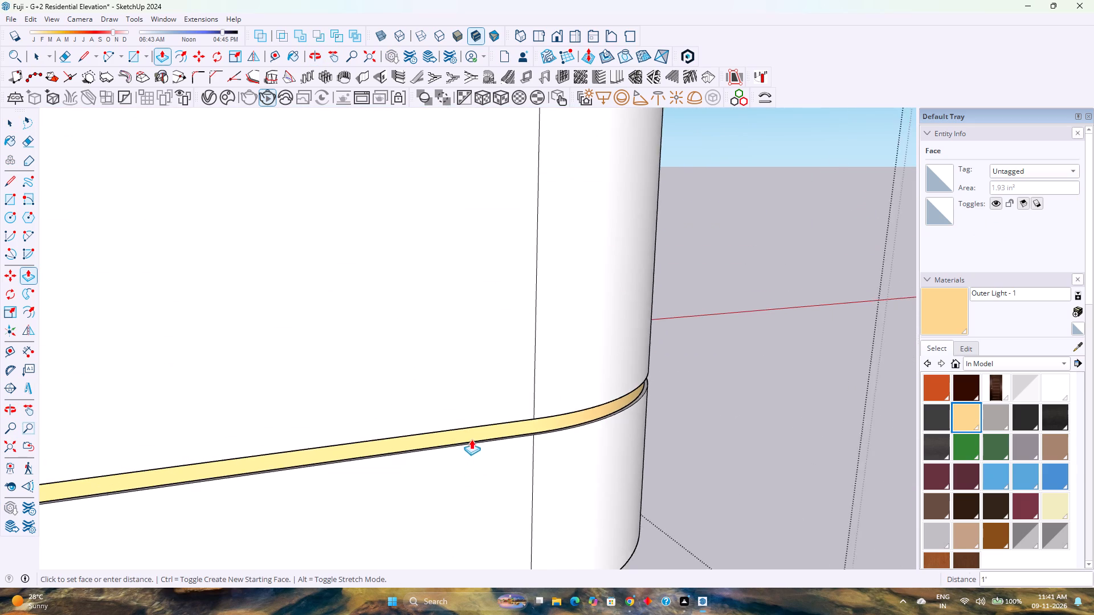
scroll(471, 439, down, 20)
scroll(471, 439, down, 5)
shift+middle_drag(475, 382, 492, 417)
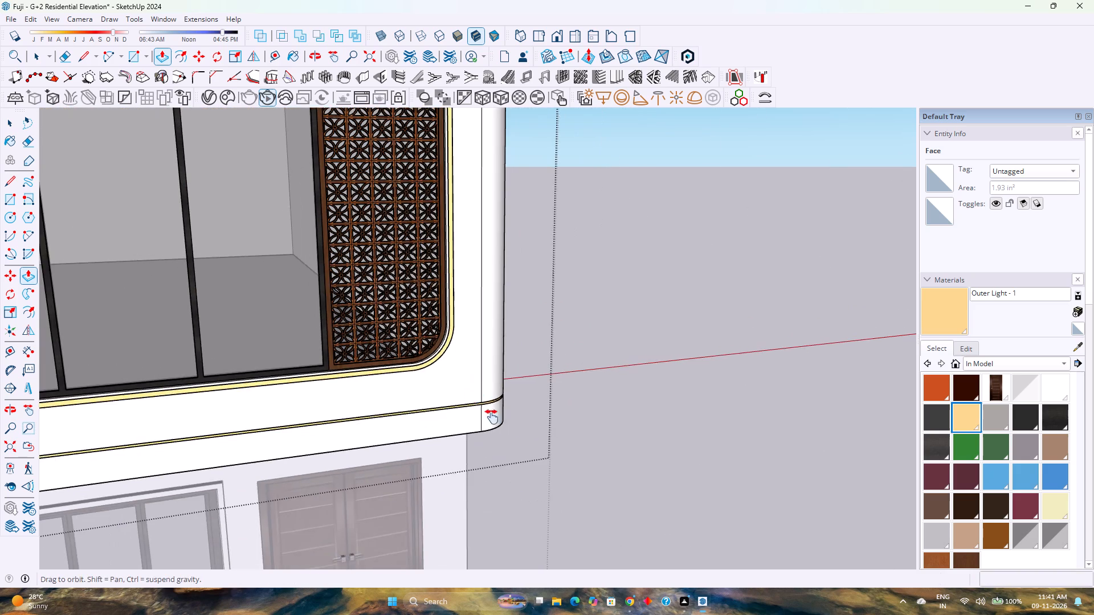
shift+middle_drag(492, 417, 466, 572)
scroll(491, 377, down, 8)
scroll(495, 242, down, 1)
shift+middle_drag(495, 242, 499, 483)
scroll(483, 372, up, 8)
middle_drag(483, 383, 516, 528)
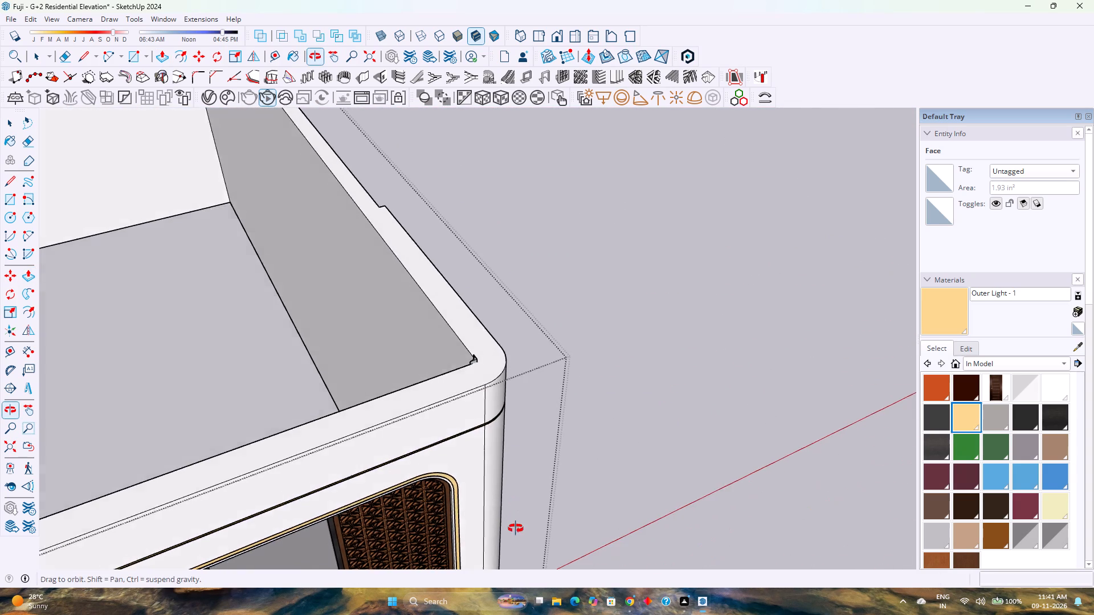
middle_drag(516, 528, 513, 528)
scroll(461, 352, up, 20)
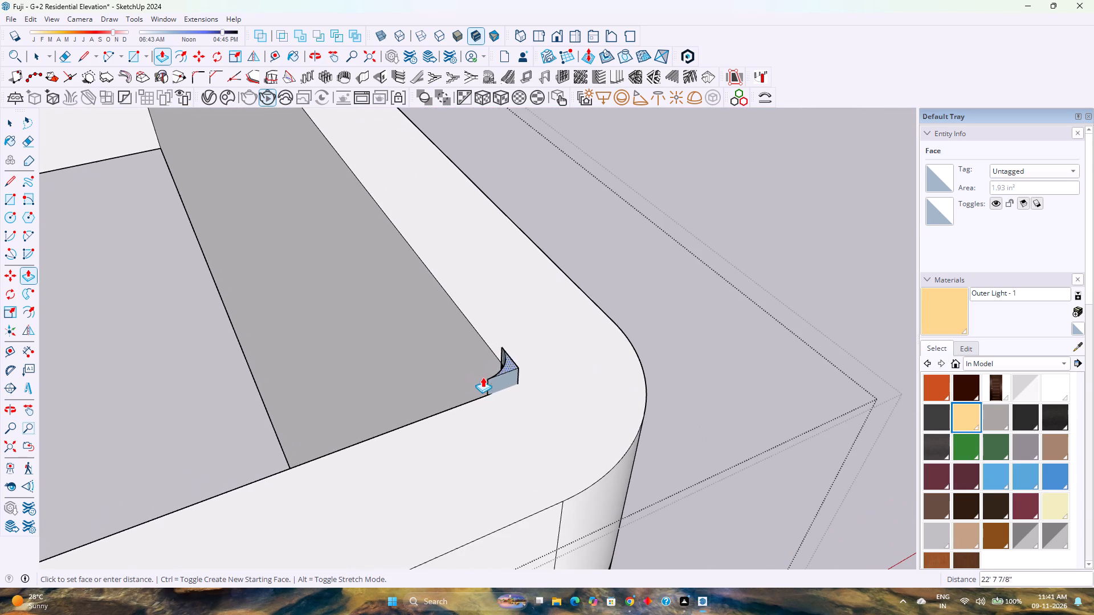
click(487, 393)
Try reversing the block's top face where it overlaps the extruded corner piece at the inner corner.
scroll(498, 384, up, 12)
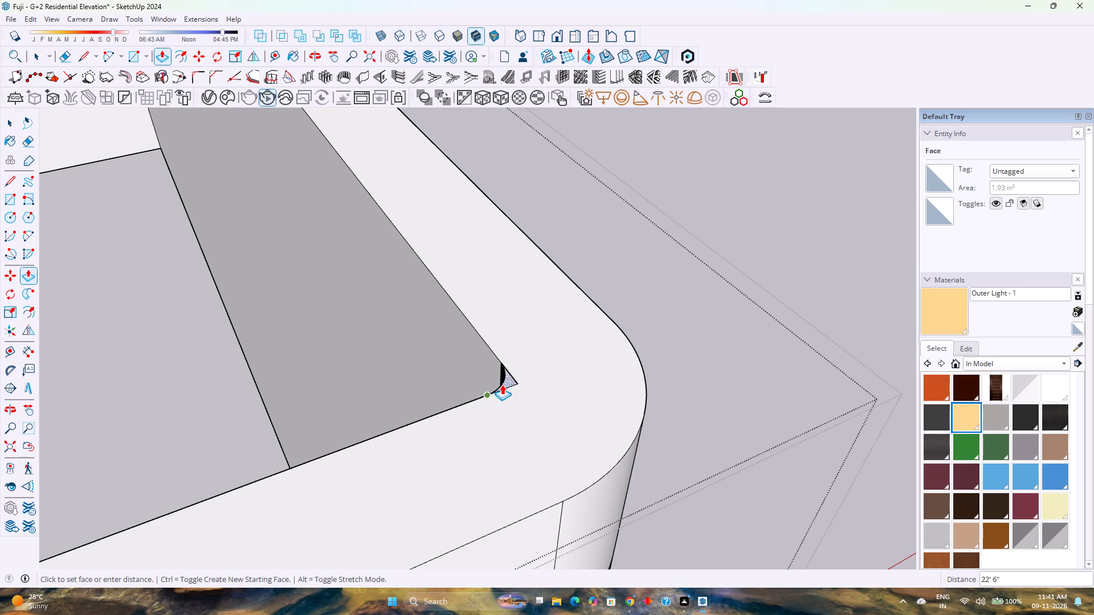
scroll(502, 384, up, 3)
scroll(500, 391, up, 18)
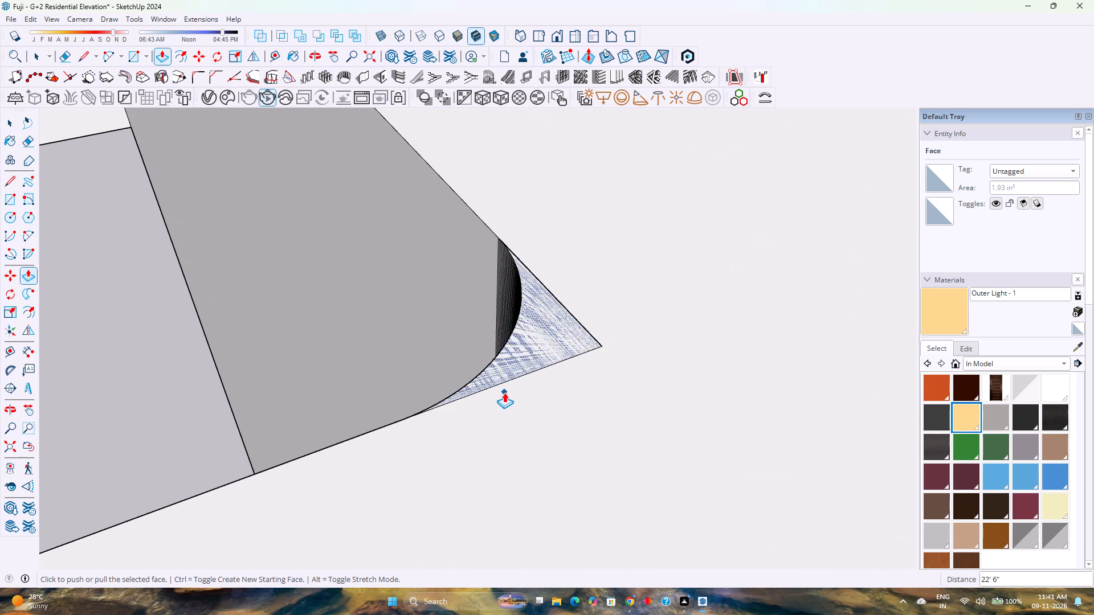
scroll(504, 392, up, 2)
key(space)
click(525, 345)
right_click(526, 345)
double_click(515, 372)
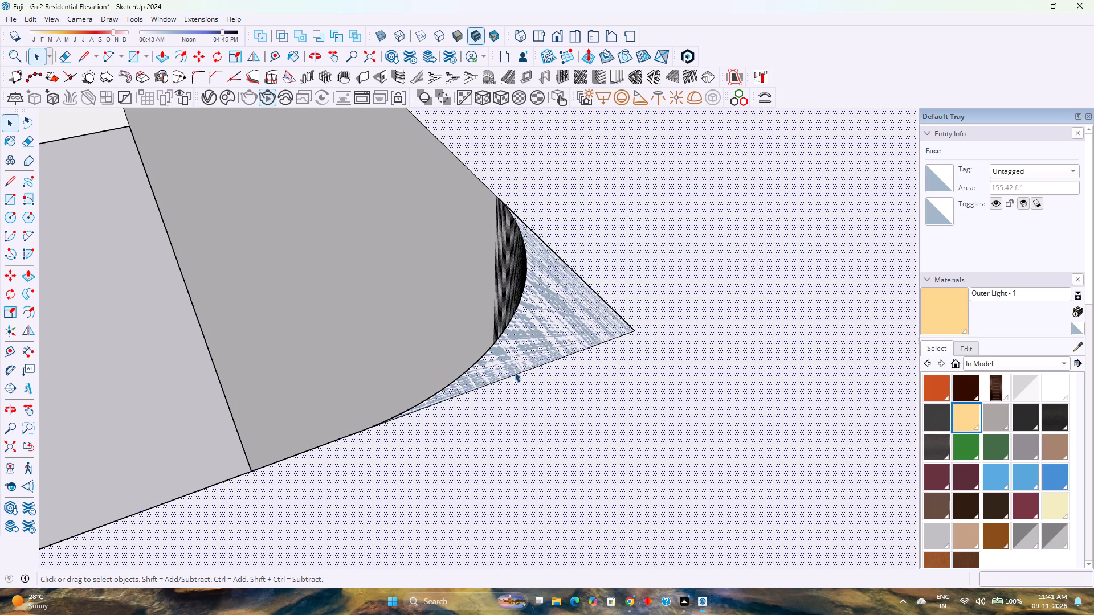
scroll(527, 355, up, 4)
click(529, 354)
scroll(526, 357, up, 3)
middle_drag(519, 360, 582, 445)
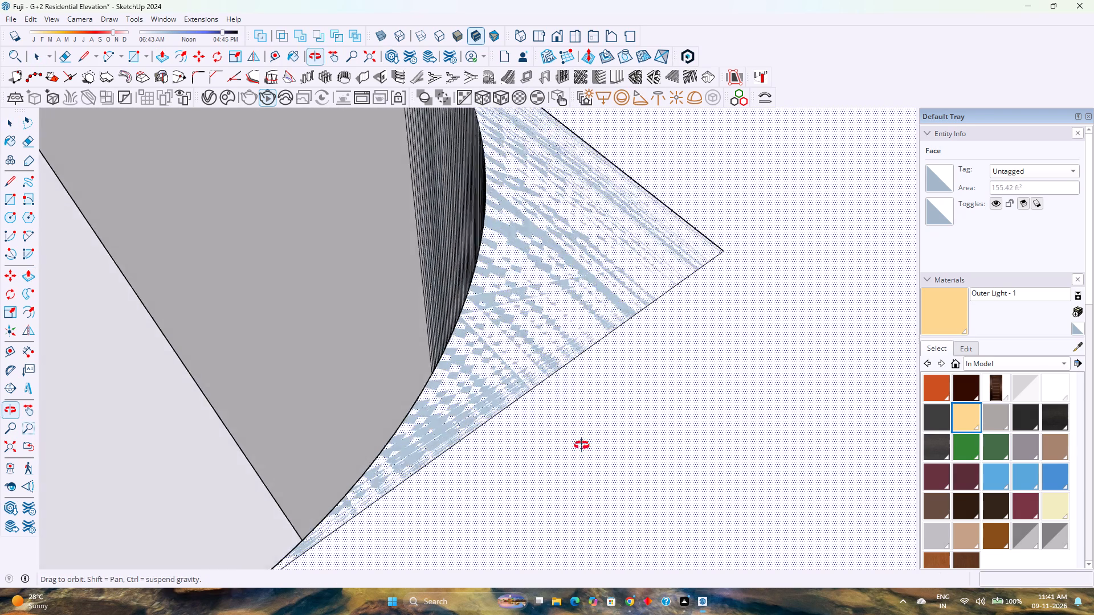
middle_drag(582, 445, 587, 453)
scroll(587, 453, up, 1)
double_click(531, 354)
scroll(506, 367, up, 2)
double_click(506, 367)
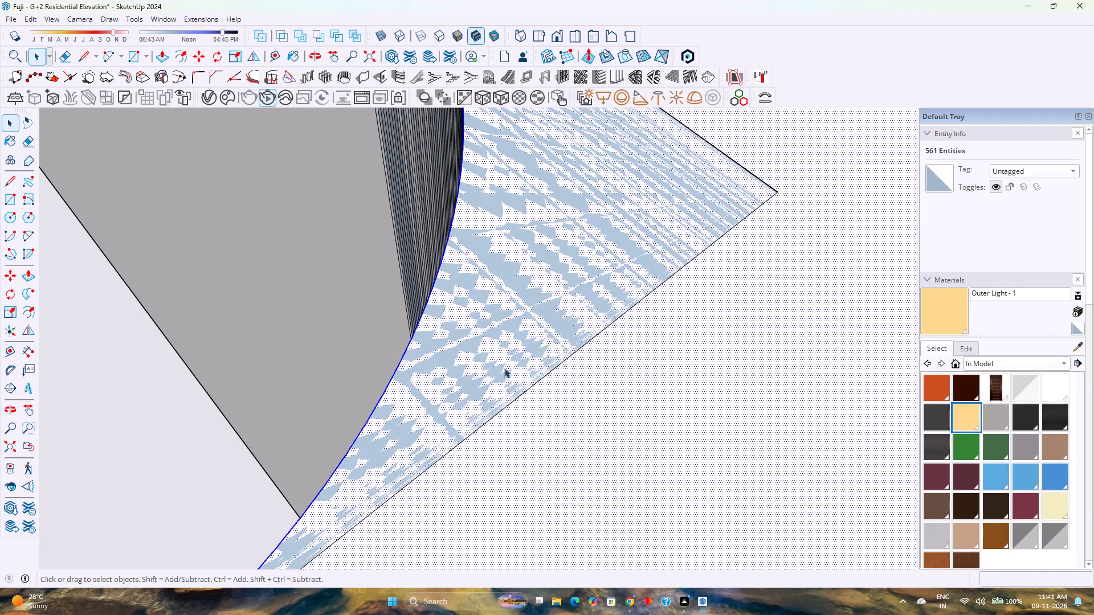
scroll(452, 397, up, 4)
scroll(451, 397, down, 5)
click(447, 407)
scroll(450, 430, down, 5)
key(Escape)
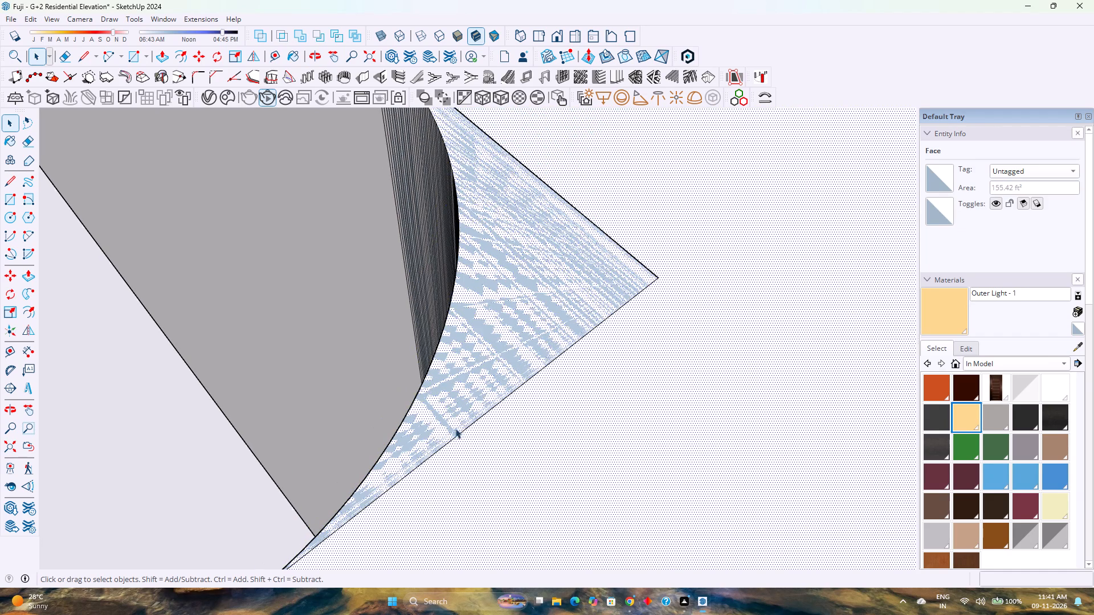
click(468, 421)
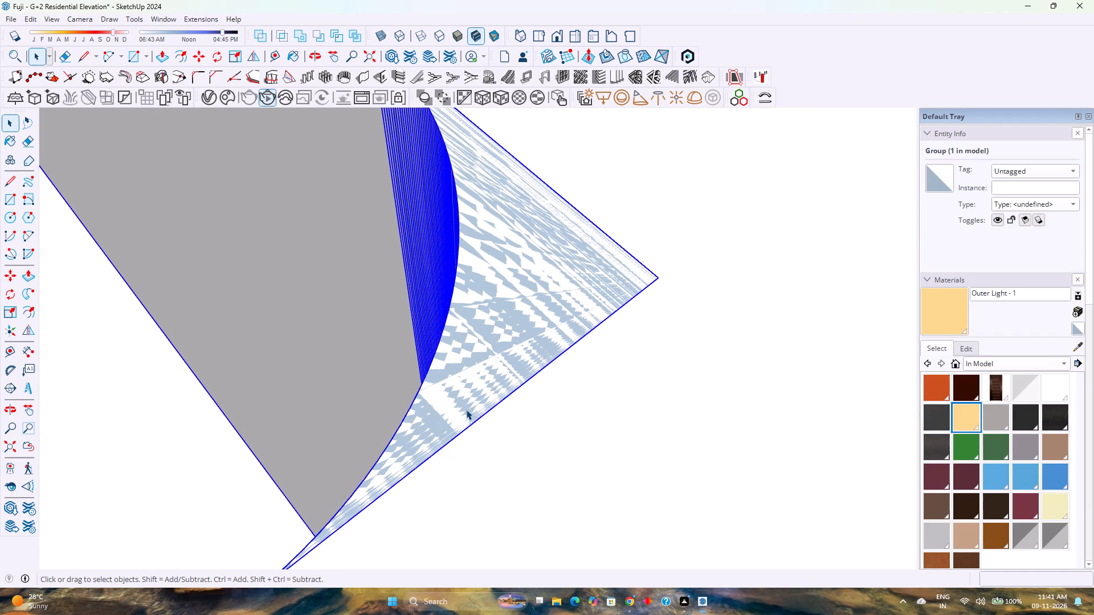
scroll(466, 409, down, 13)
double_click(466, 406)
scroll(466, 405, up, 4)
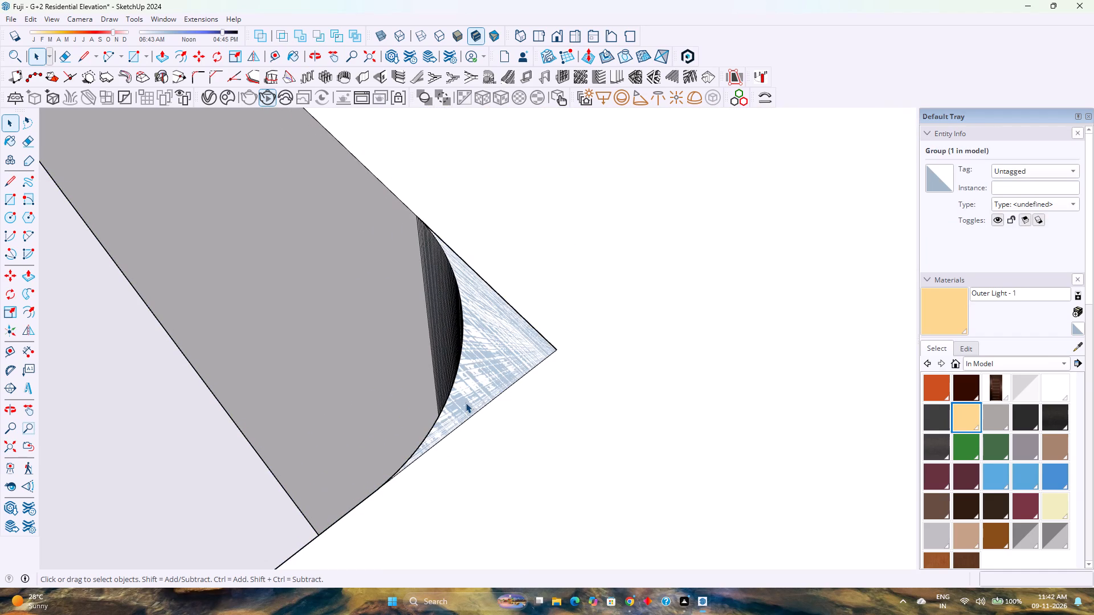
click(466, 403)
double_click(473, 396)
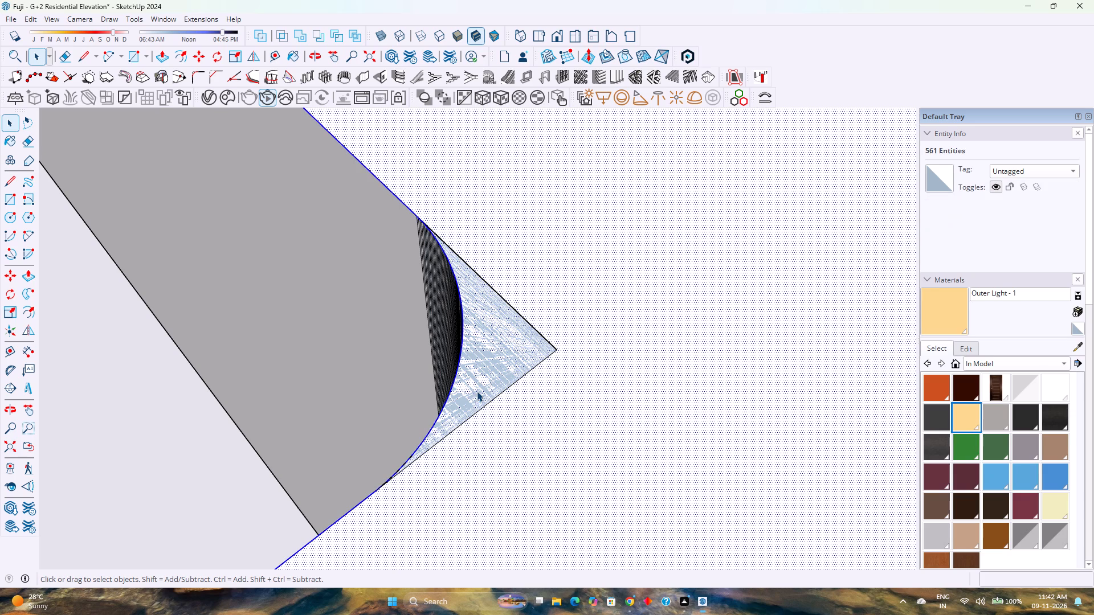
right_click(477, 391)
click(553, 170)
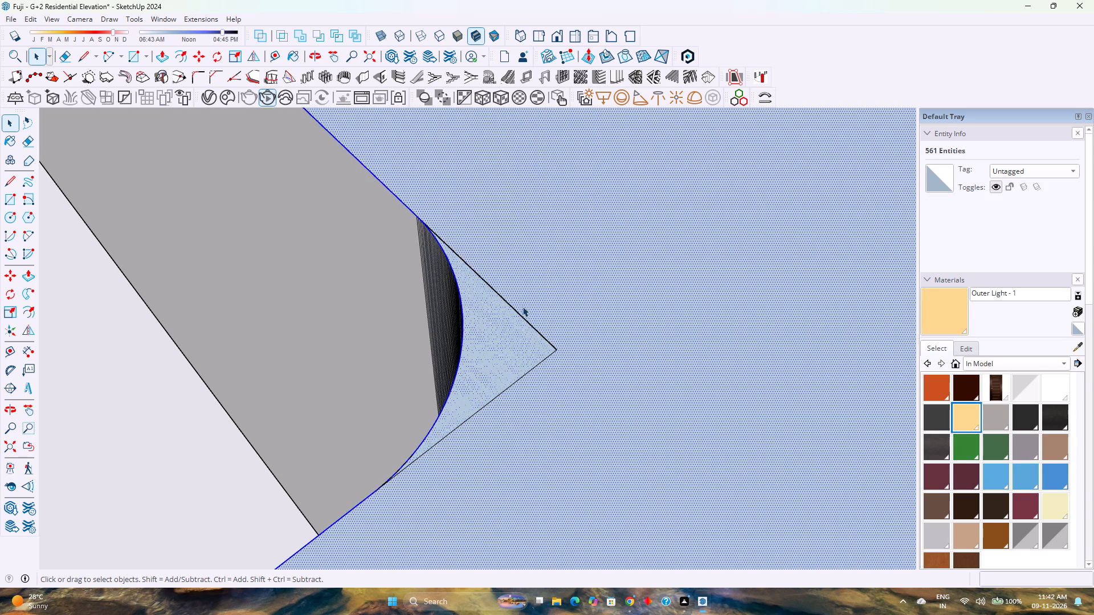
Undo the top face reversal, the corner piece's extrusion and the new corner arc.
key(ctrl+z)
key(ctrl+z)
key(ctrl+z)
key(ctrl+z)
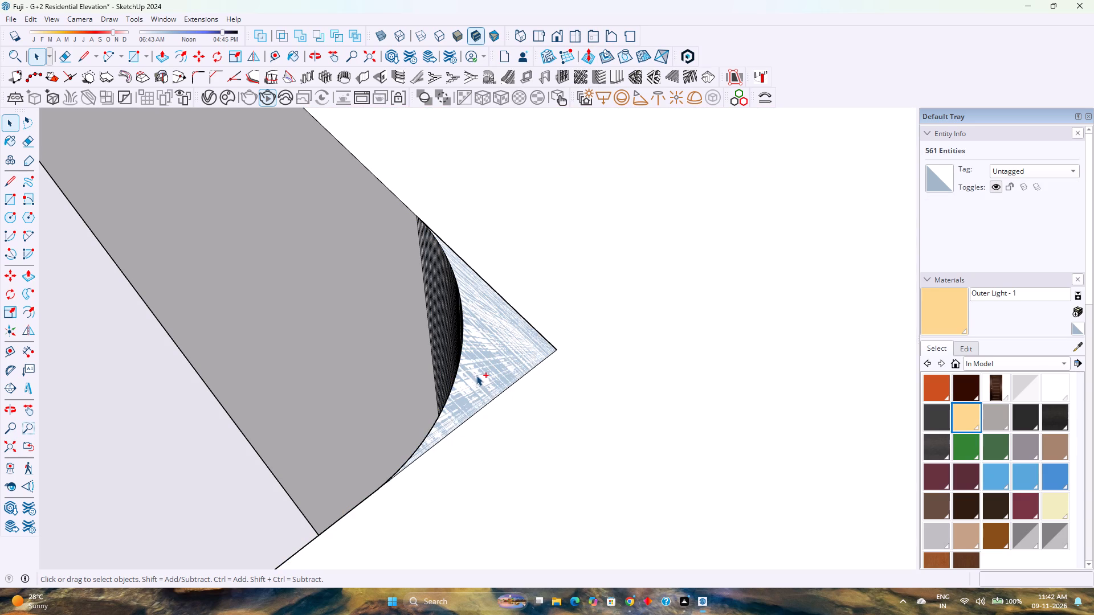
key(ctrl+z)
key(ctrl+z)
Examine the top face of the projecting block around its inner front corner.
scroll(476, 372, down, 10)
click(490, 371)
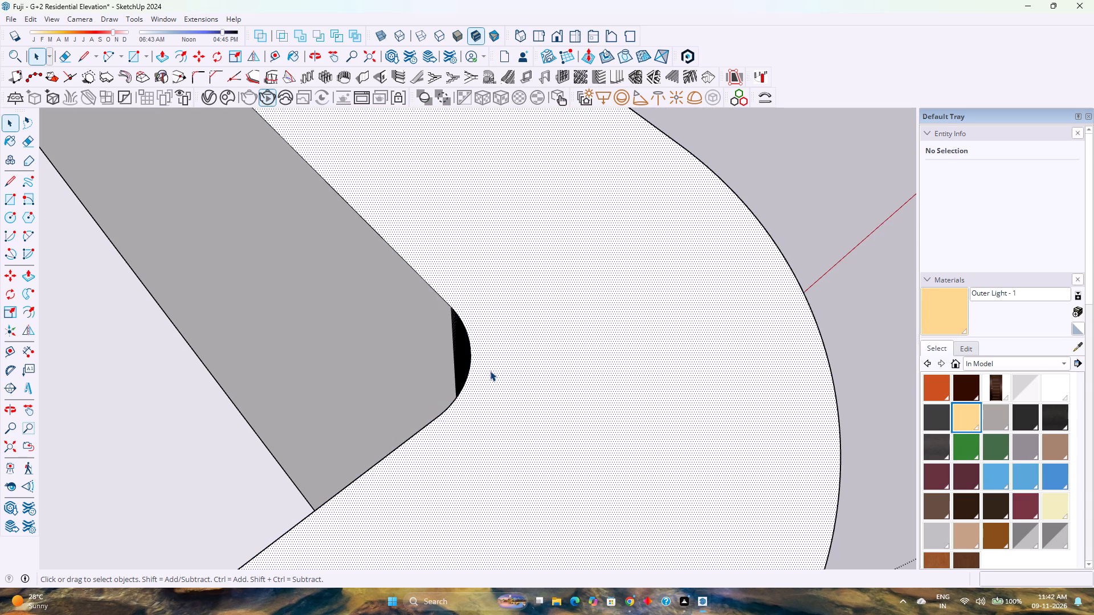
scroll(495, 389, down, 16)
scroll(495, 385, up, 1)
scroll(495, 385, down, 7)
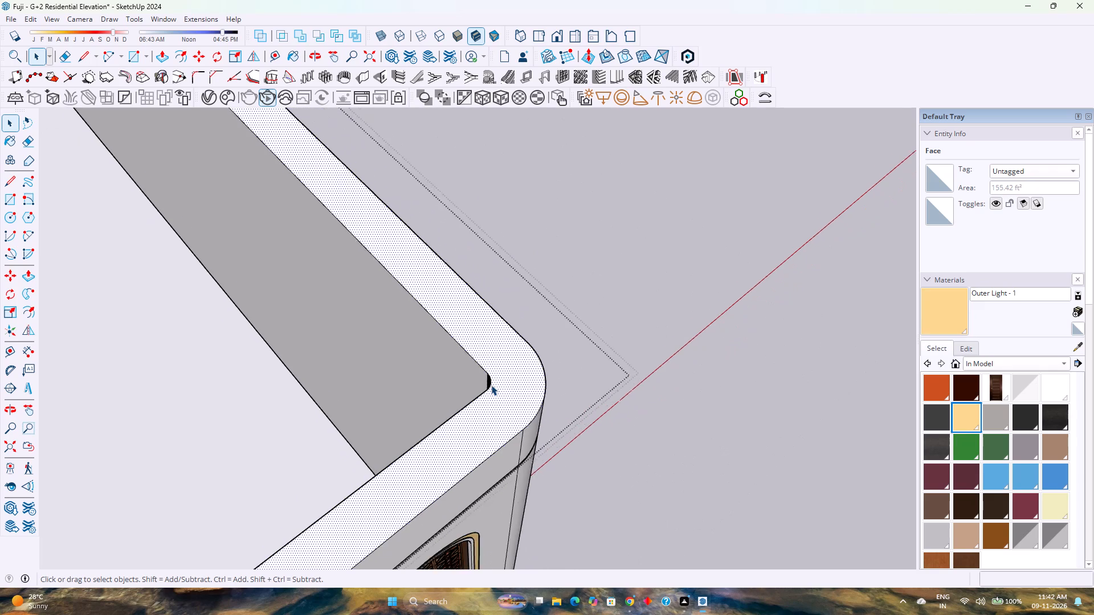
scroll(491, 385, down, 7)
middle_drag(450, 479, 461, 311)
scroll(489, 293, down, 8)
scroll(486, 351, up, 3)
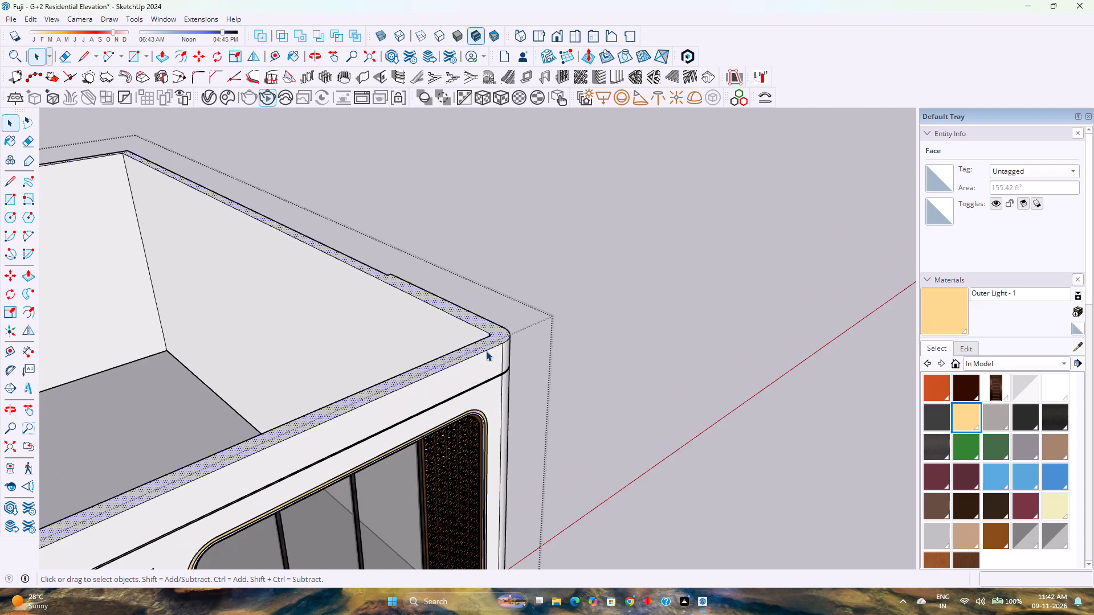
scroll(486, 351, up, 5)
middle_drag(487, 349, 381, 323)
scroll(403, 308, up, 1)
scroll(423, 309, down, 16)
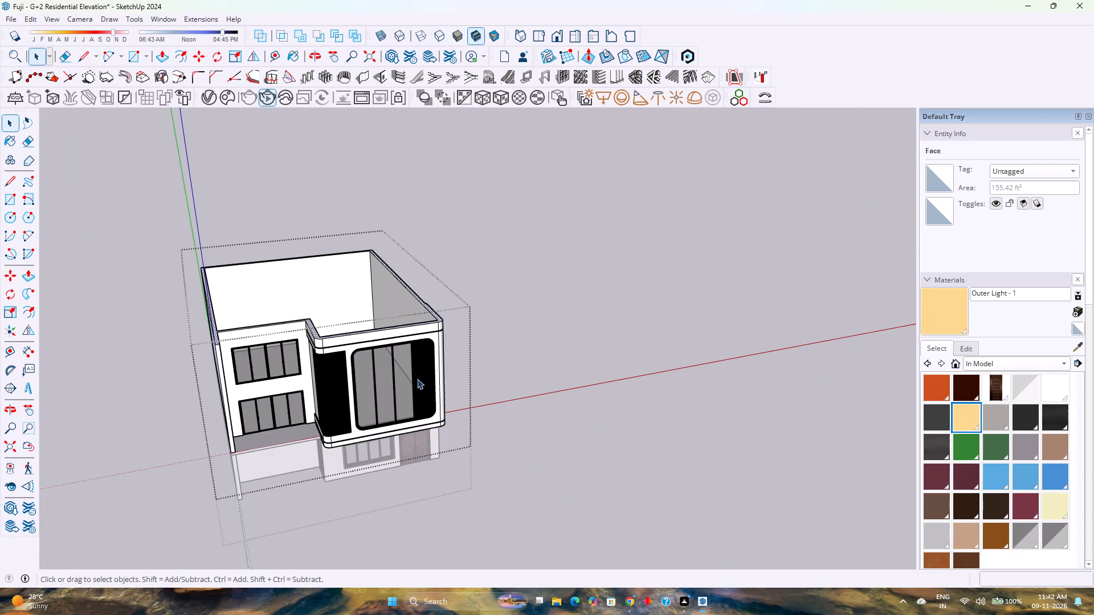
On the block's underside, redraw an arc across the opening's square corner between the slab arc's endpoints, about 4 3/16" apart.
scroll(430, 434, up, 6)
middle_drag(426, 423, 474, 285)
scroll(472, 371, up, 4)
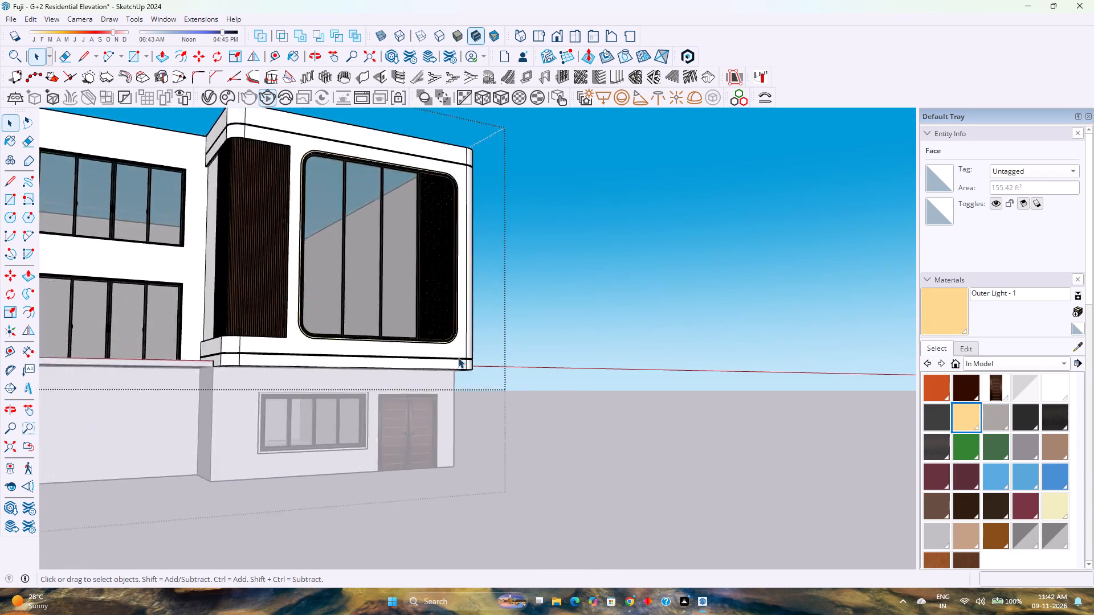
scroll(458, 358, up, 6)
middle_drag(456, 360, 536, 260)
scroll(462, 395, up, 9)
middle_drag(446, 387, 582, 300)
scroll(435, 384, up, 7)
double_click(493, 353)
scroll(484, 354, up, 2)
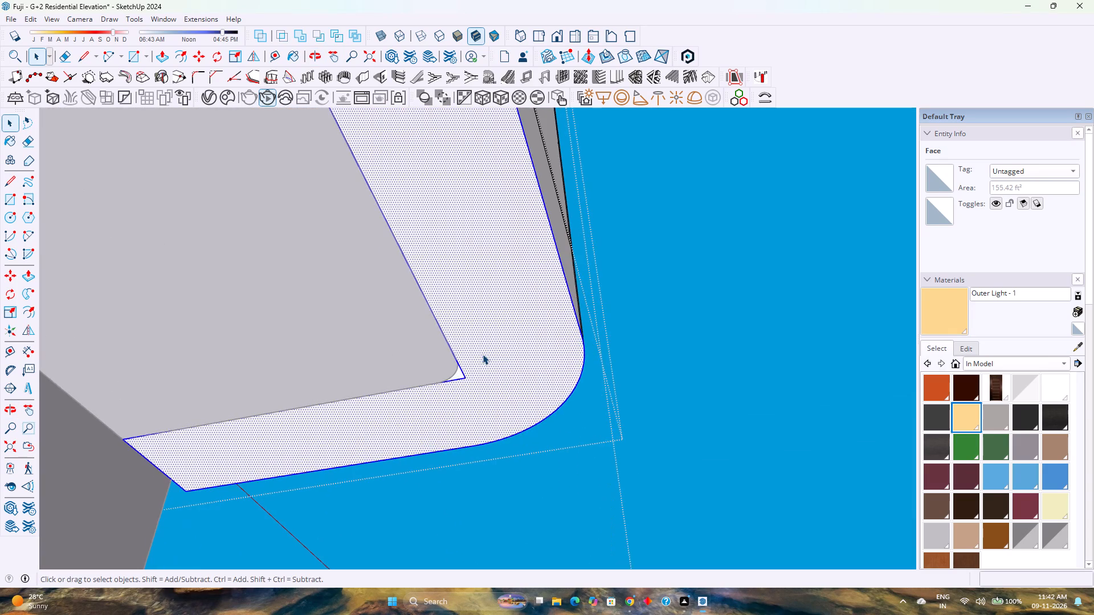
scroll(483, 354, up, 14)
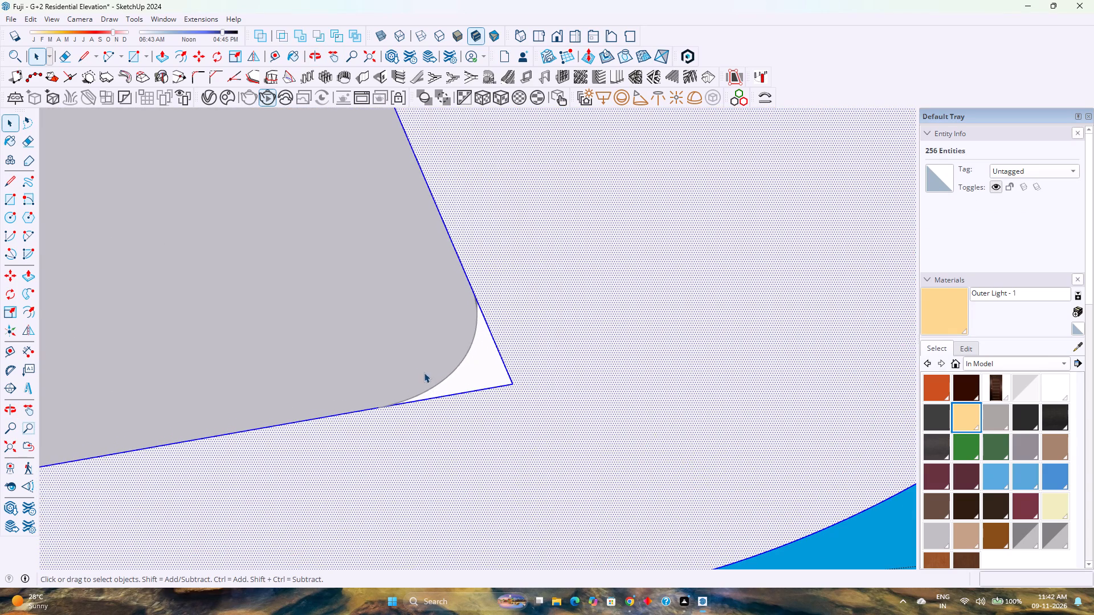
click(111, 59)
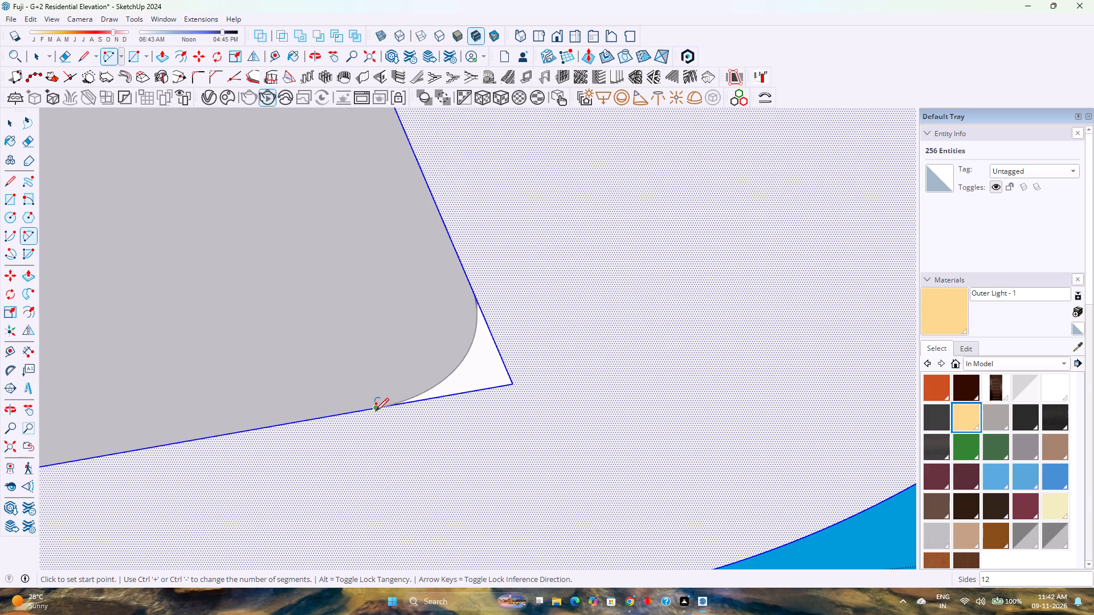
click(375, 411)
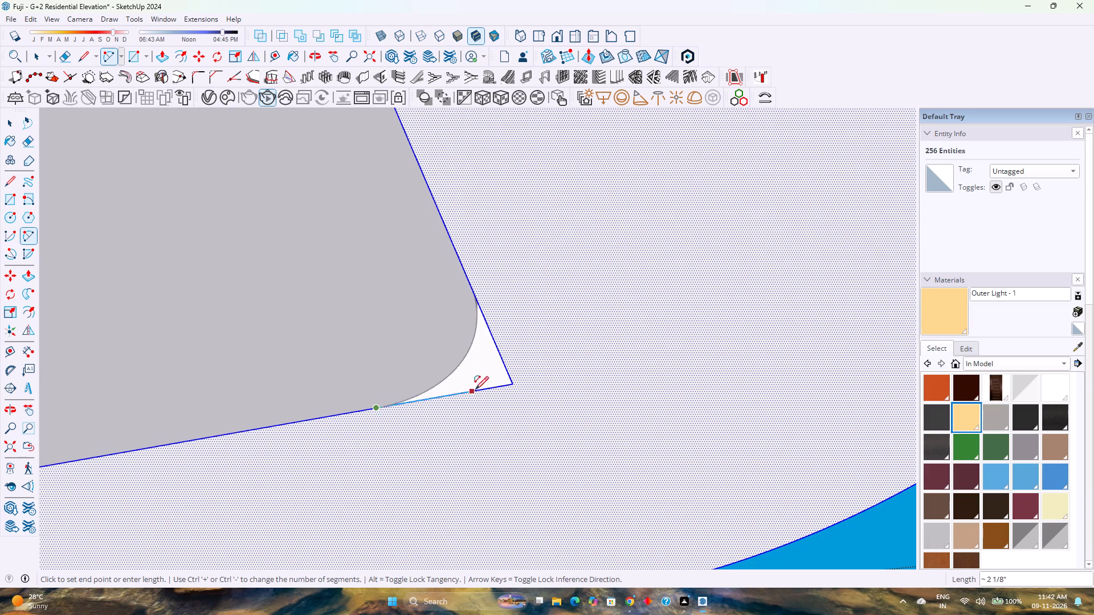
double_click(471, 288)
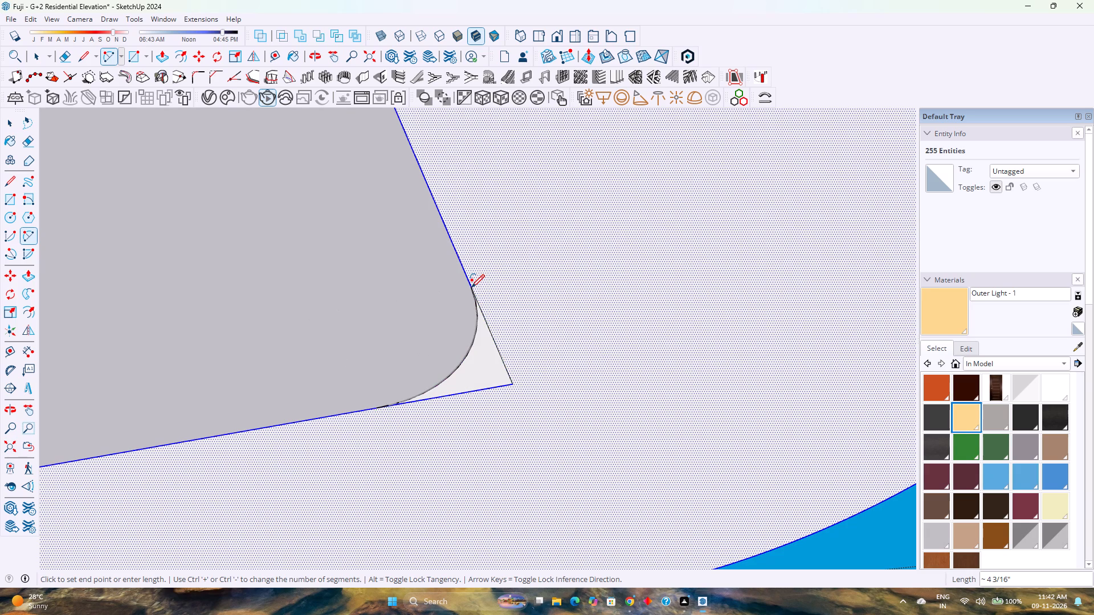
Set the redrawn corner arc's radius to 3".
key(space)
click(496, 365)
click(538, 378)
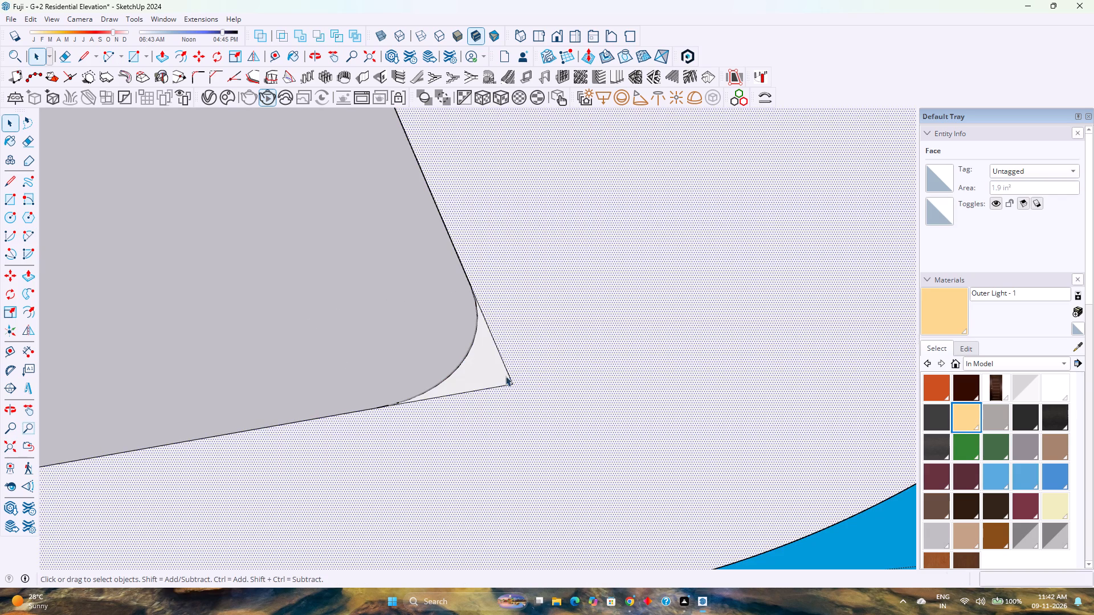
click(490, 372)
click(471, 347)
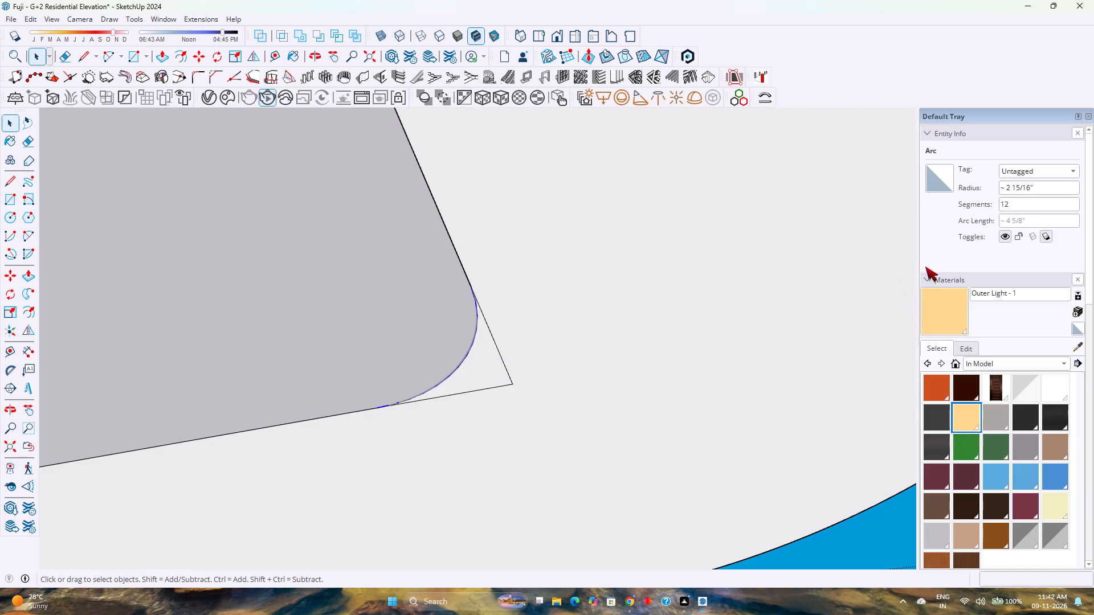
double_click(1024, 208)
drag(1040, 190, 962, 194)
key(3)
key(Return)
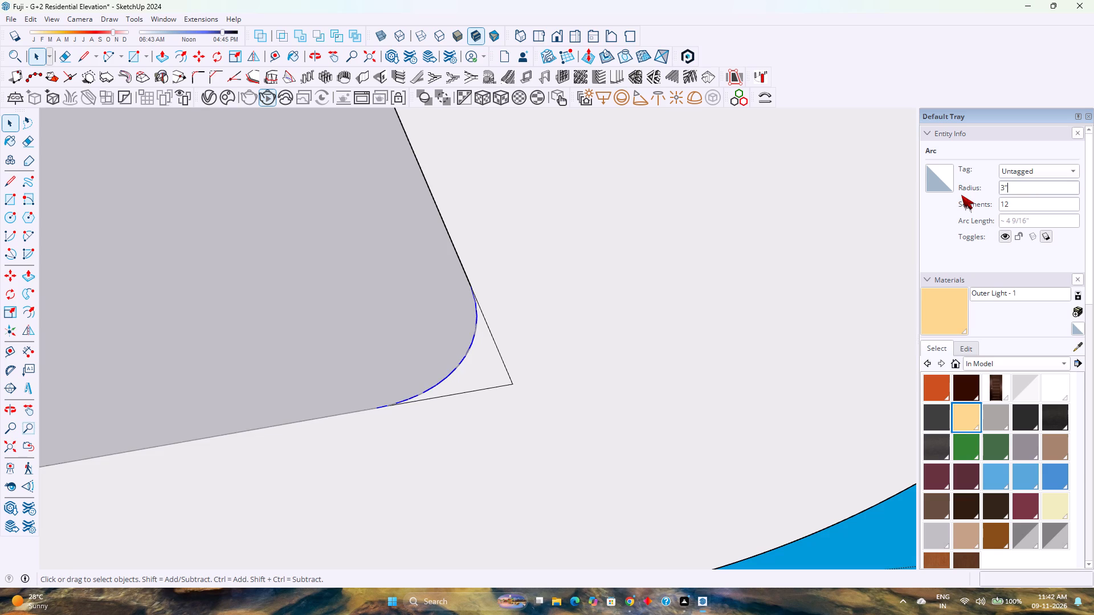
Try to set the redrawn corner arc to 40 segments.
double_click(1018, 203)
text(40)
key(Return)
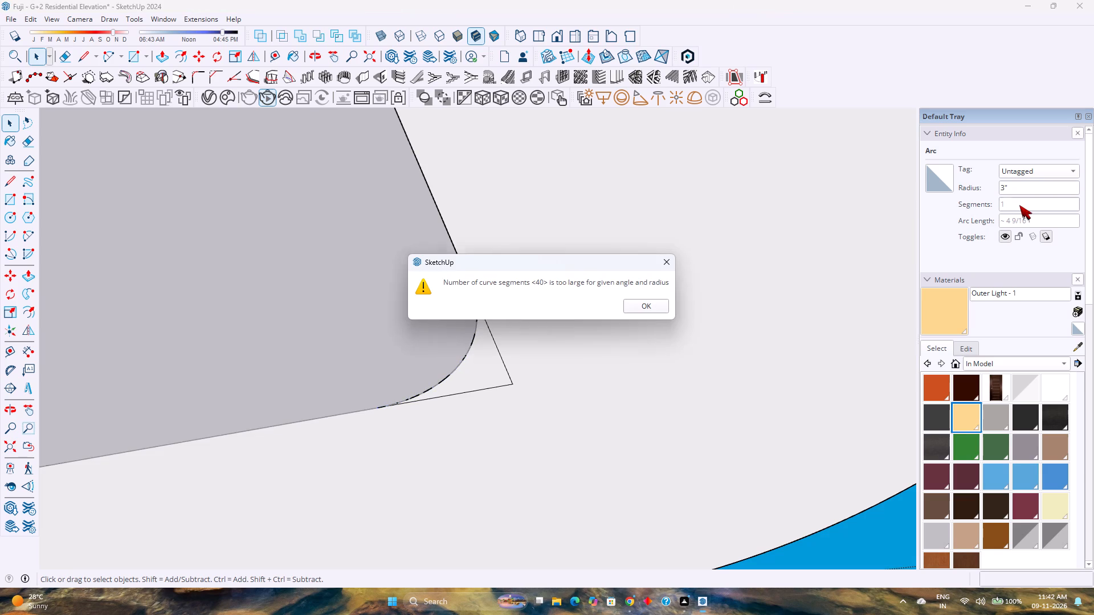
click(646, 309)
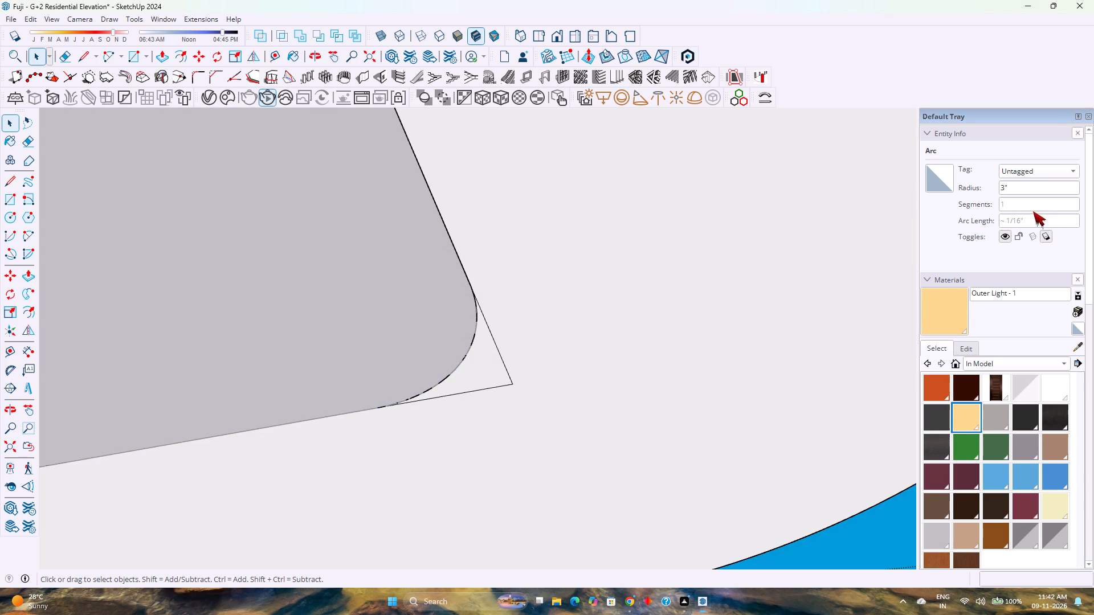
Push/Pull the small corner face outside the underside arc up 22' 6" to the top of the projecting block.
double_click(482, 364)
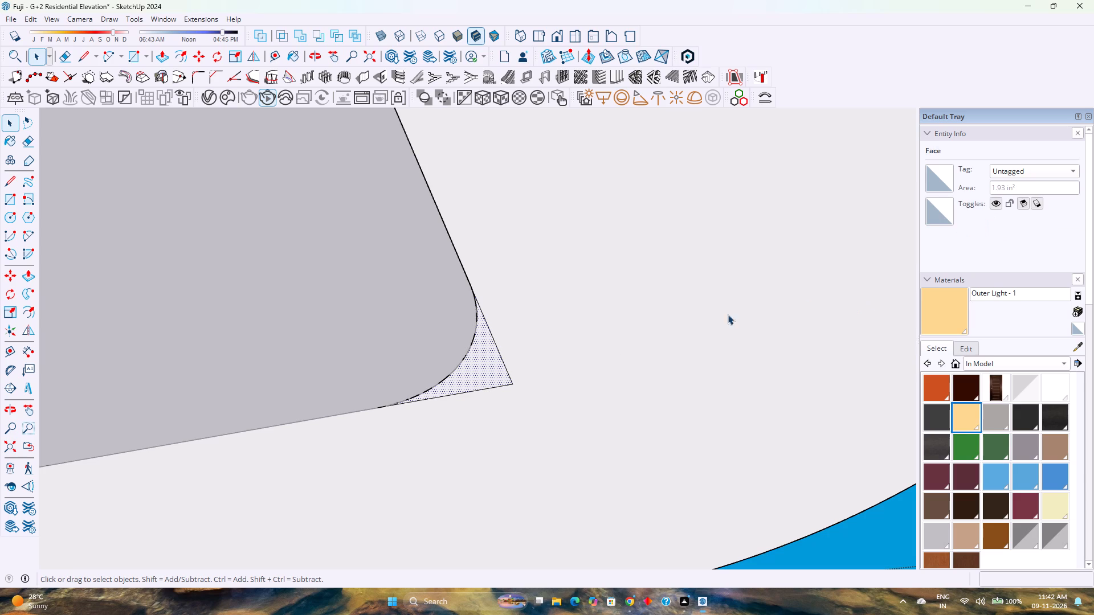
click(471, 340)
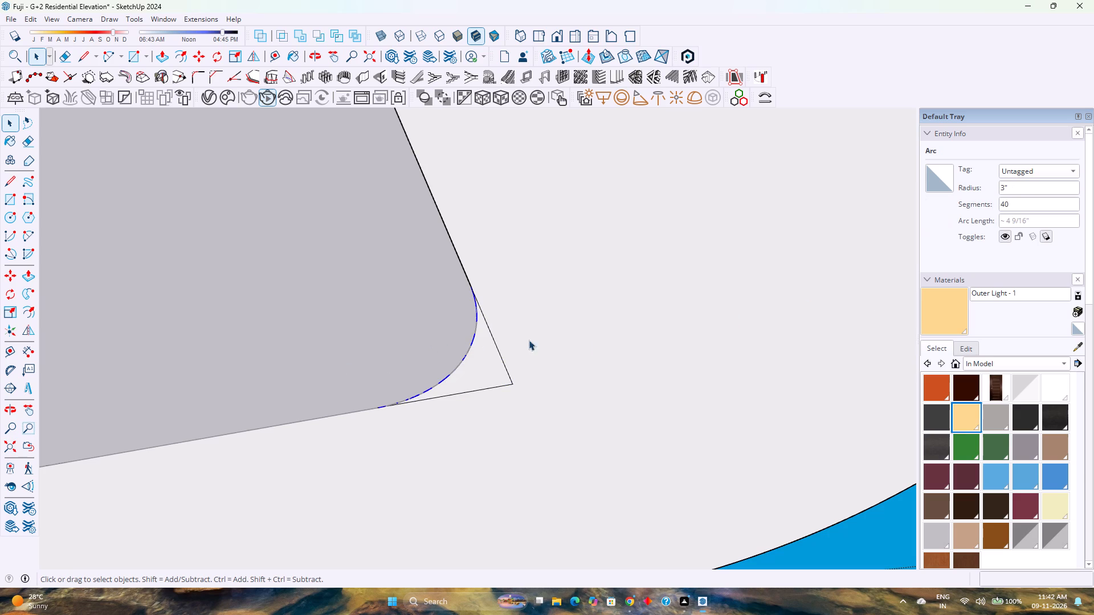
click(495, 365)
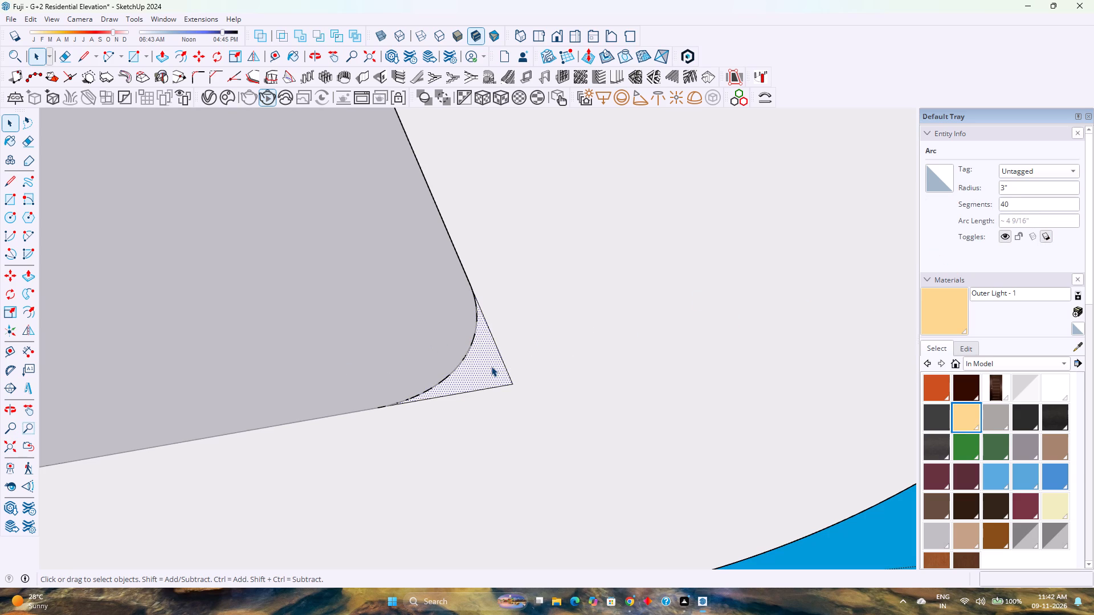
key(p)
click(495, 366)
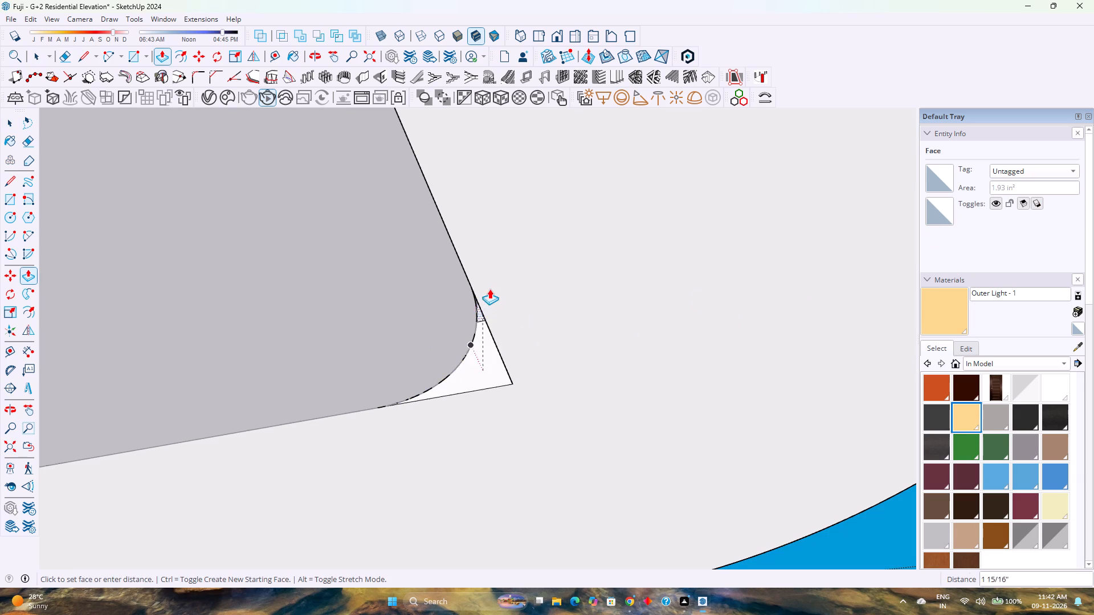
scroll(489, 289, down, 2)
middle_drag(489, 289, 324, 557)
scroll(370, 475, down, 9)
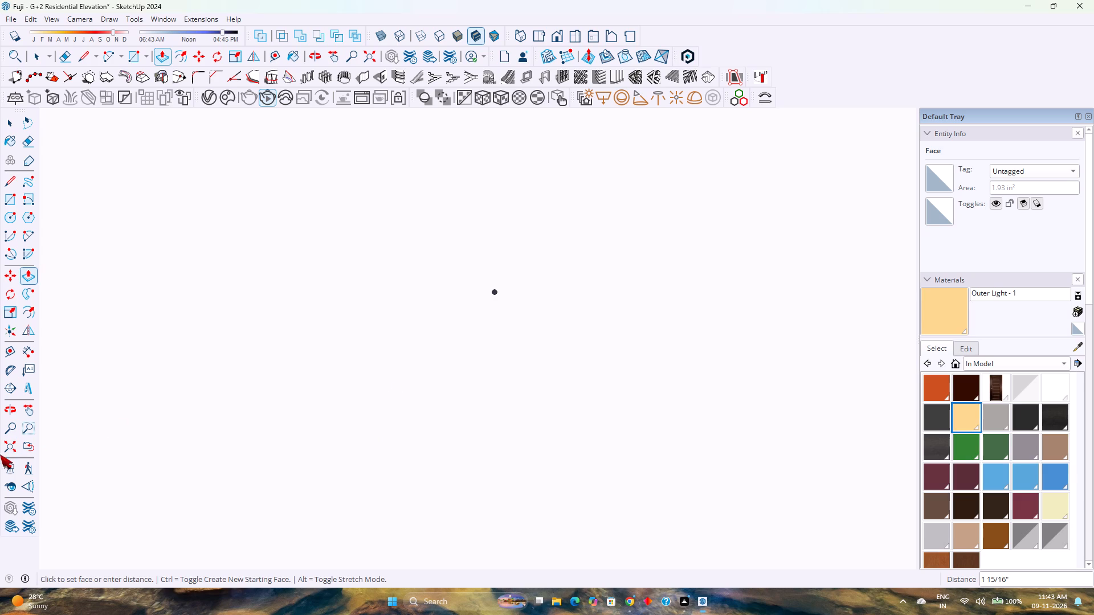
click(10, 449)
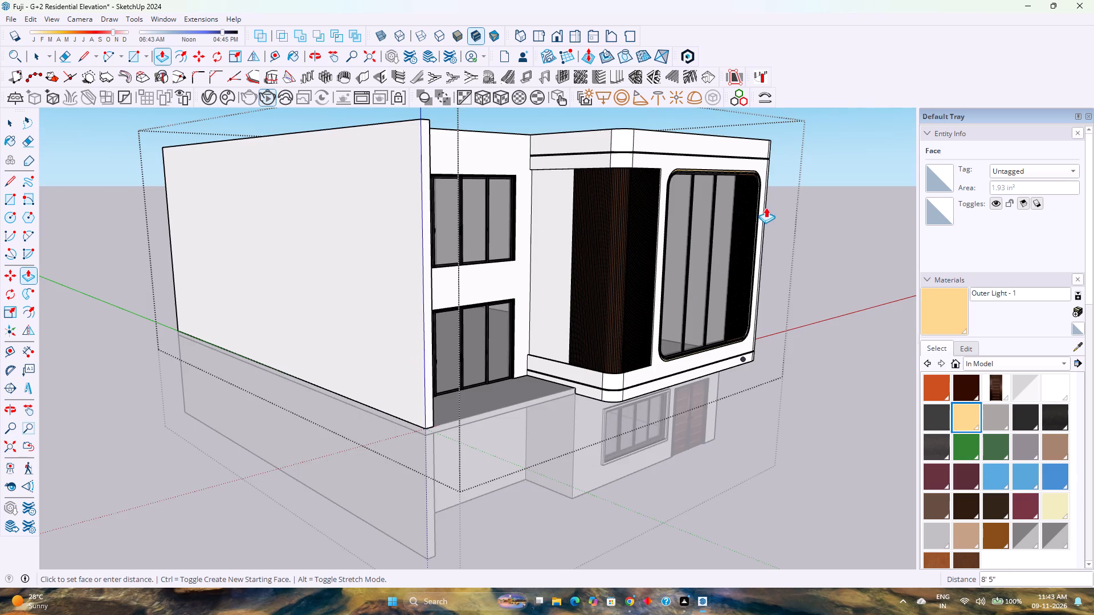
shift+middle_click(766, 207)
shift+middle_drag(762, 210, 620, 435)
scroll(605, 375, up, 6)
middle_drag(601, 368, 647, 524)
scroll(658, 531, up, 2)
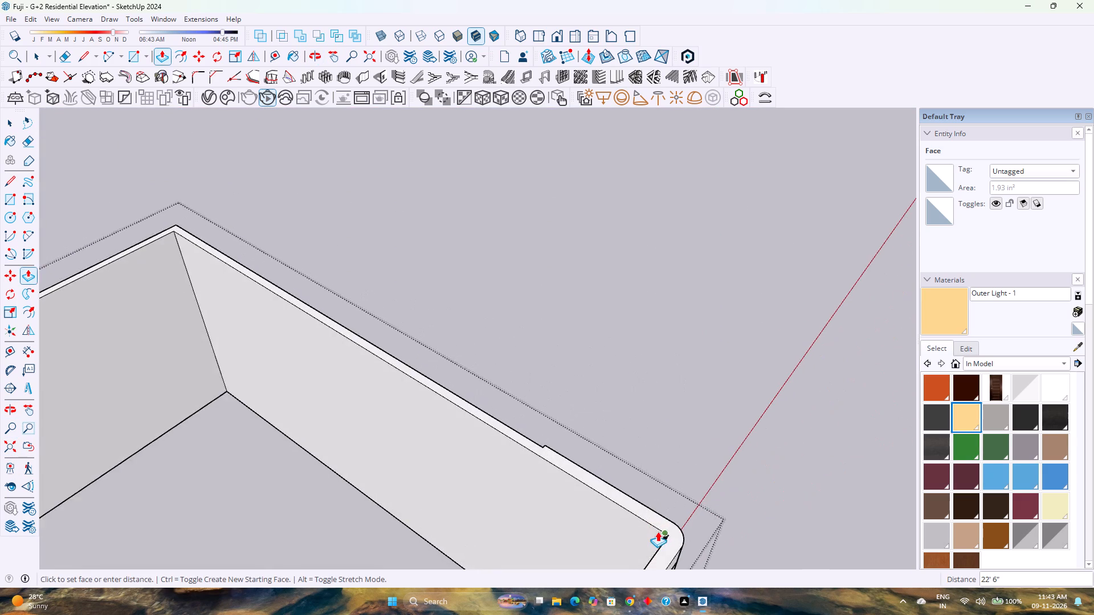
scroll(658, 531, up, 2)
shift+middle_drag(661, 534, 637, 417)
scroll(656, 433, up, 14)
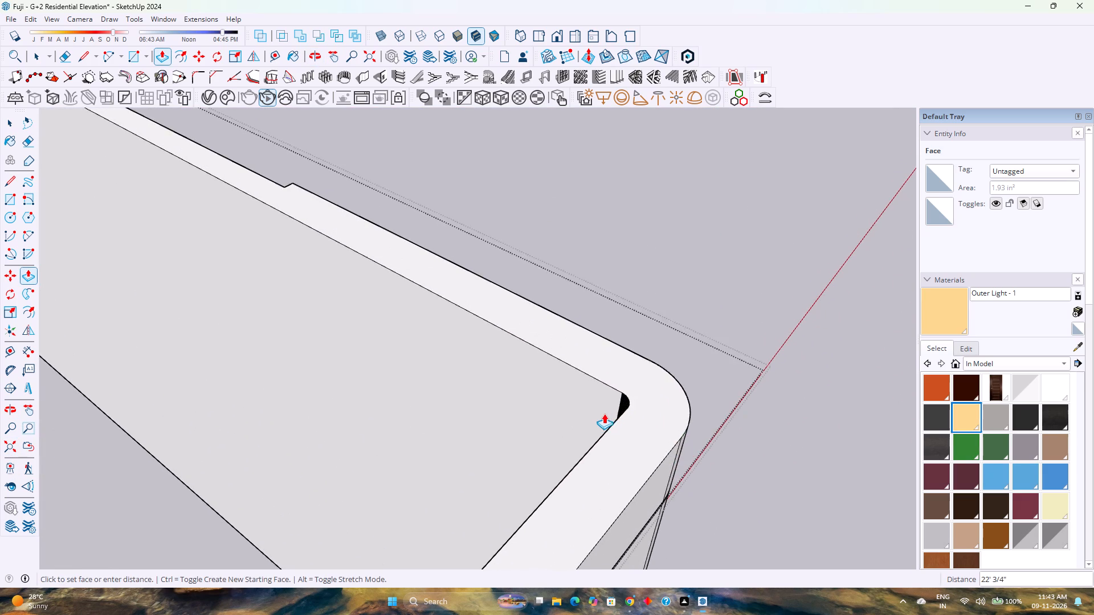
scroll(604, 413, up, 5)
middle_drag(604, 413, 628, 493)
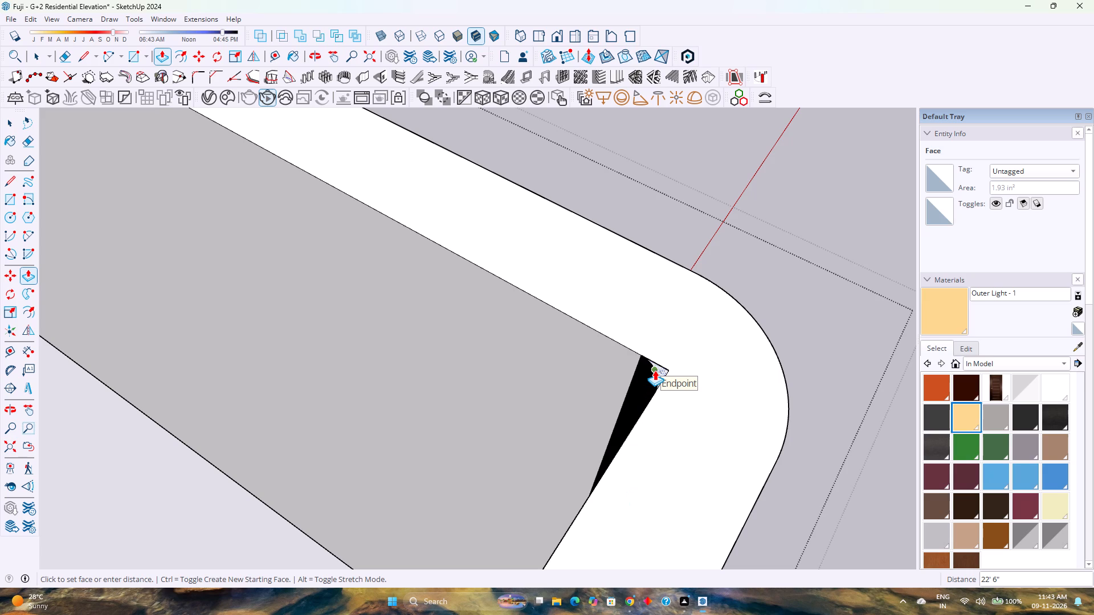
click(655, 370)
On the block's underside, draw a line from the arc's endpoint to the opening's square corner to close the corner face.
scroll(655, 376, up, 3)
scroll(656, 378, up, 20)
scroll(656, 378, up, 4)
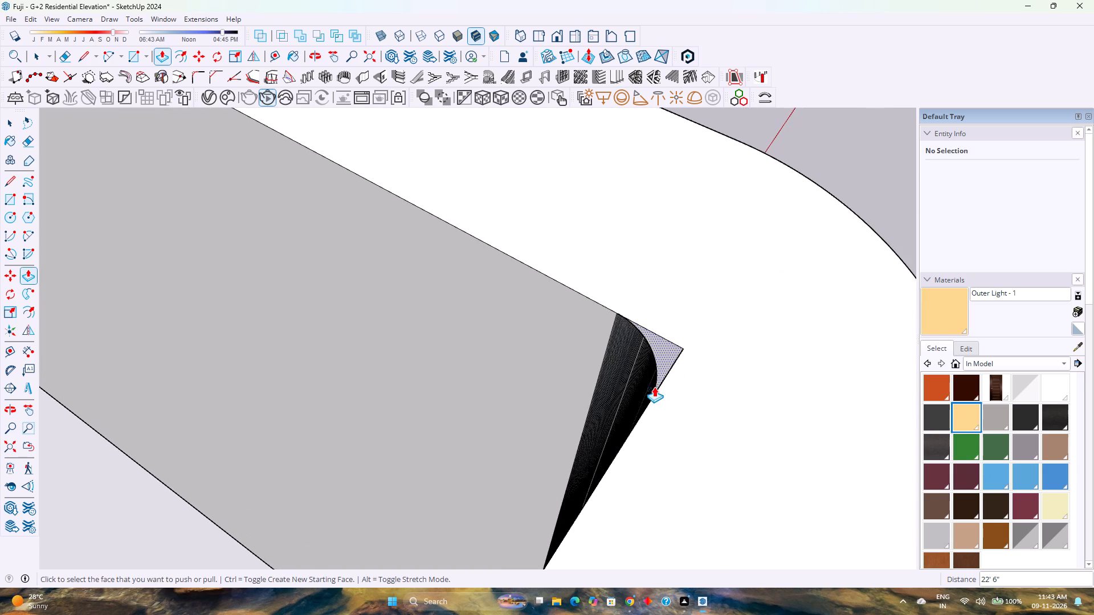
scroll(653, 379, up, 8)
middle_drag(662, 371, 254, 512)
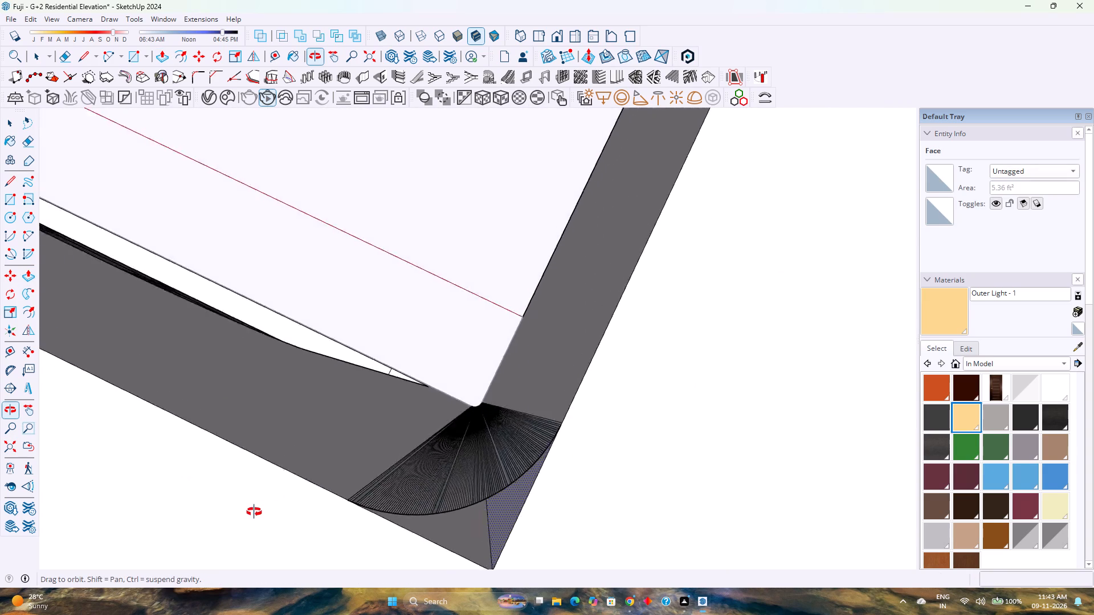
middle_drag(254, 512, 296, 421)
middle_drag(303, 415, 308, 411)
scroll(334, 397, down, 4)
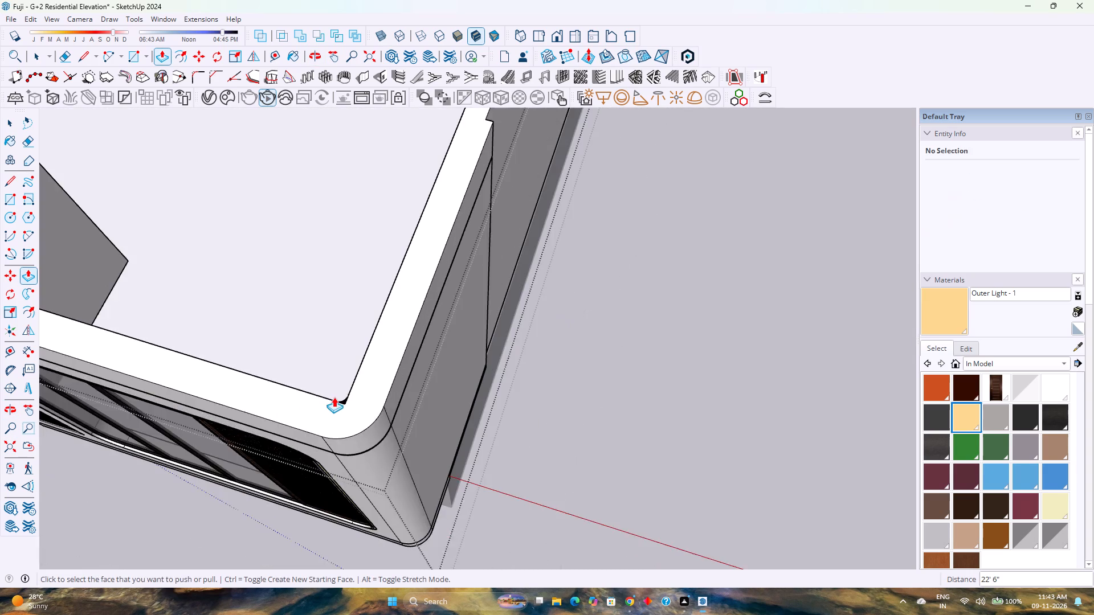
scroll(334, 397, down, 4)
scroll(330, 404, up, 4)
middle_drag(313, 436, 430, 338)
scroll(469, 309, down, 10)
middle_drag(410, 446, 443, 366)
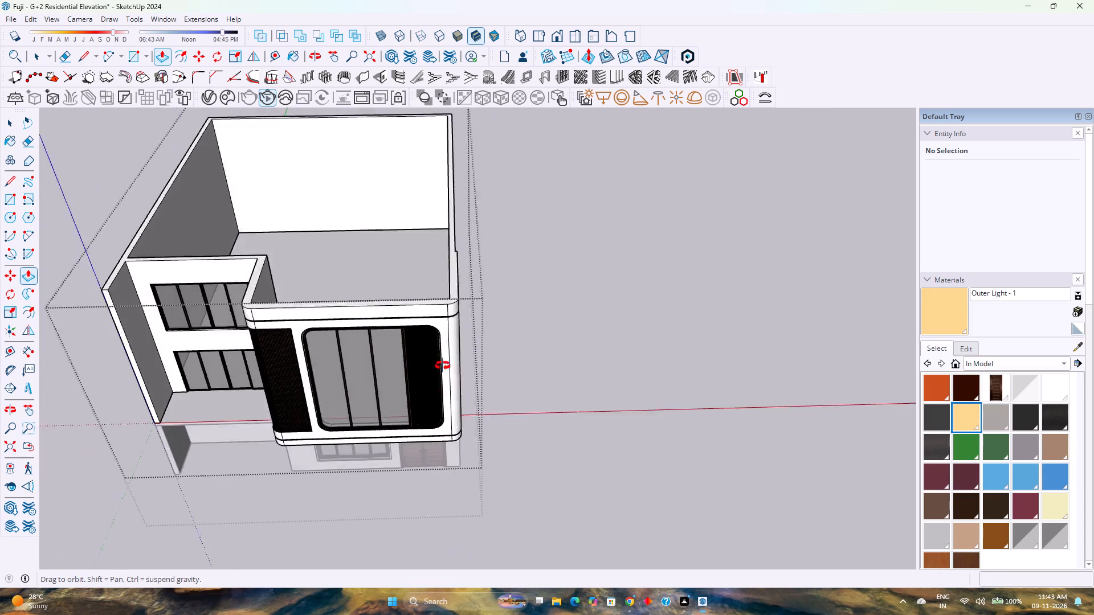
middle_drag(443, 366, 500, 308)
scroll(503, 379, up, 6)
middle_drag(473, 410, 561, 251)
scroll(574, 241, up, 12)
middle_drag(575, 253, 635, 206)
scroll(557, 289, up, 20)
scroll(557, 289, up, 1)
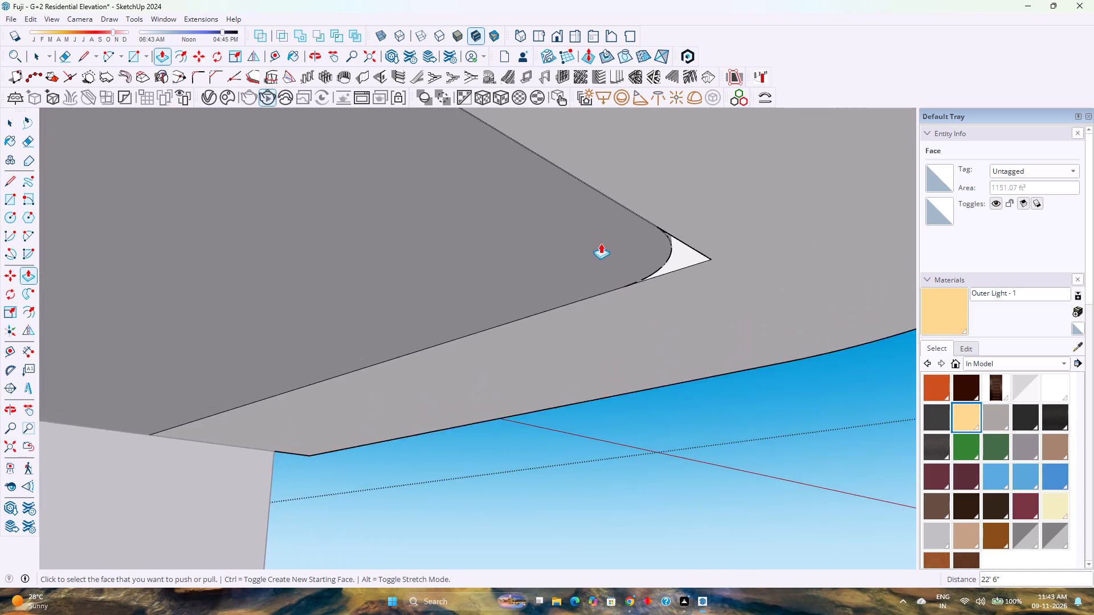
scroll(601, 243, up, 3)
middle_drag(596, 249, 632, 192)
key(l)
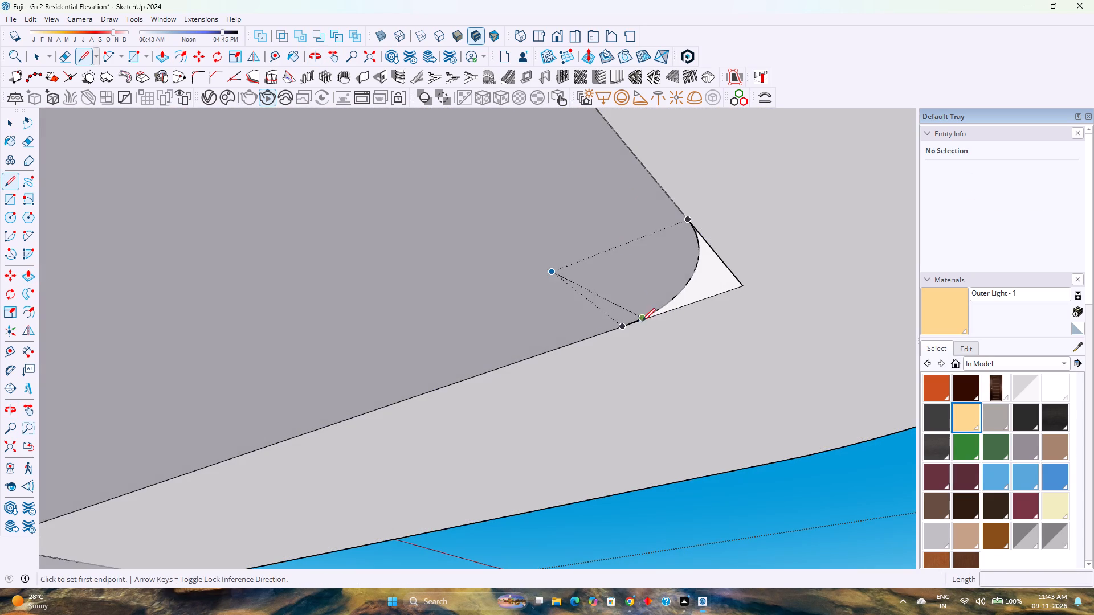
click(615, 331)
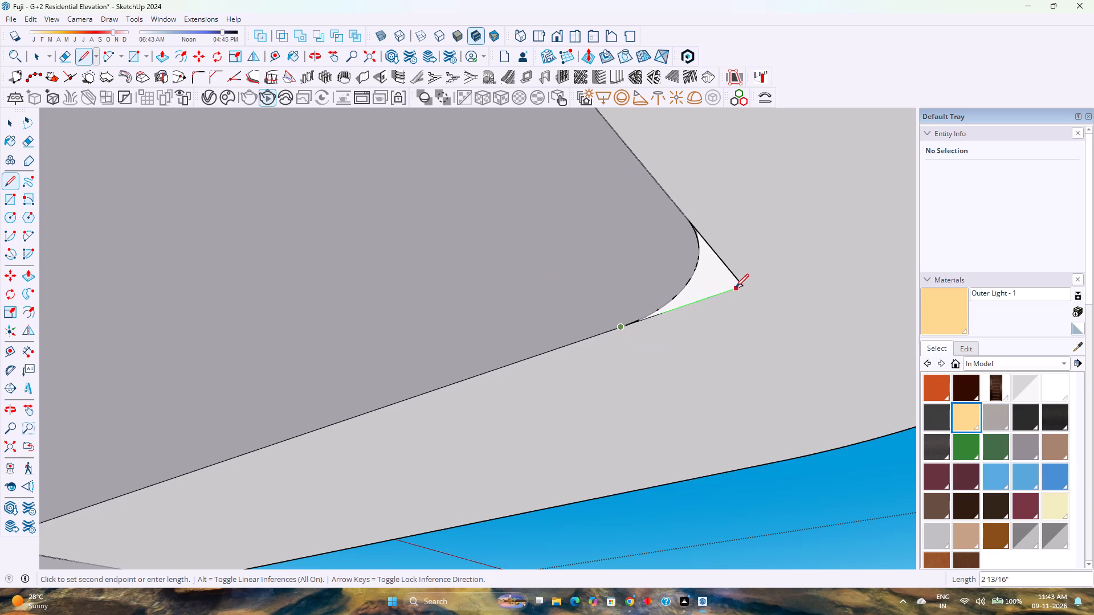
click(741, 285)
key(space)
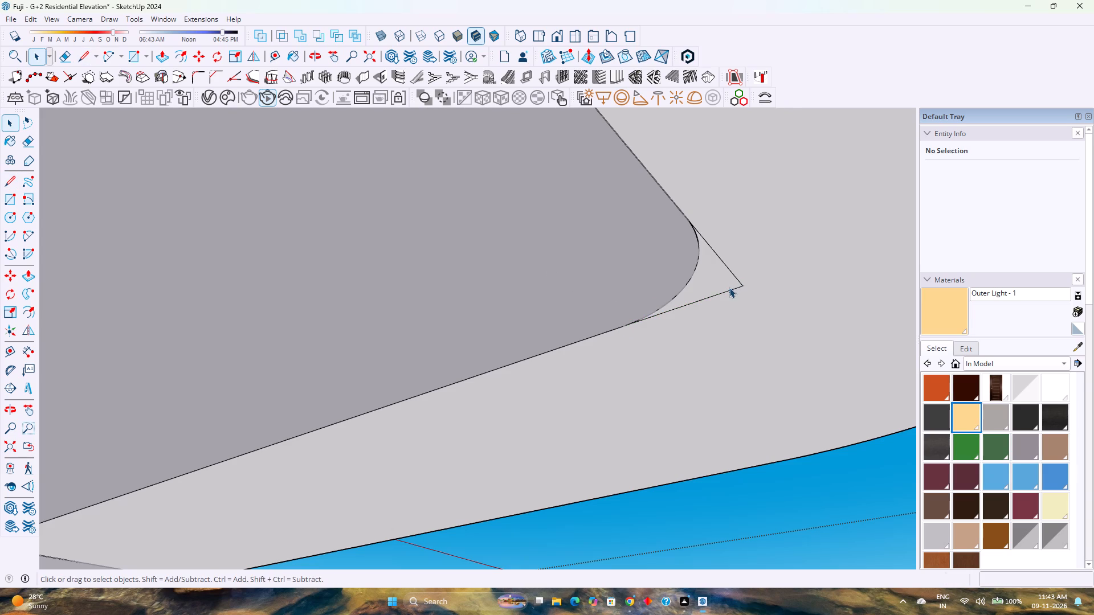
On the block's top, draw a line about 2 15/16" long from the square inner corner to the arc's endpoint.
scroll(716, 300, down, 8)
middle_drag(722, 290, 540, 429)
scroll(550, 383, down, 3)
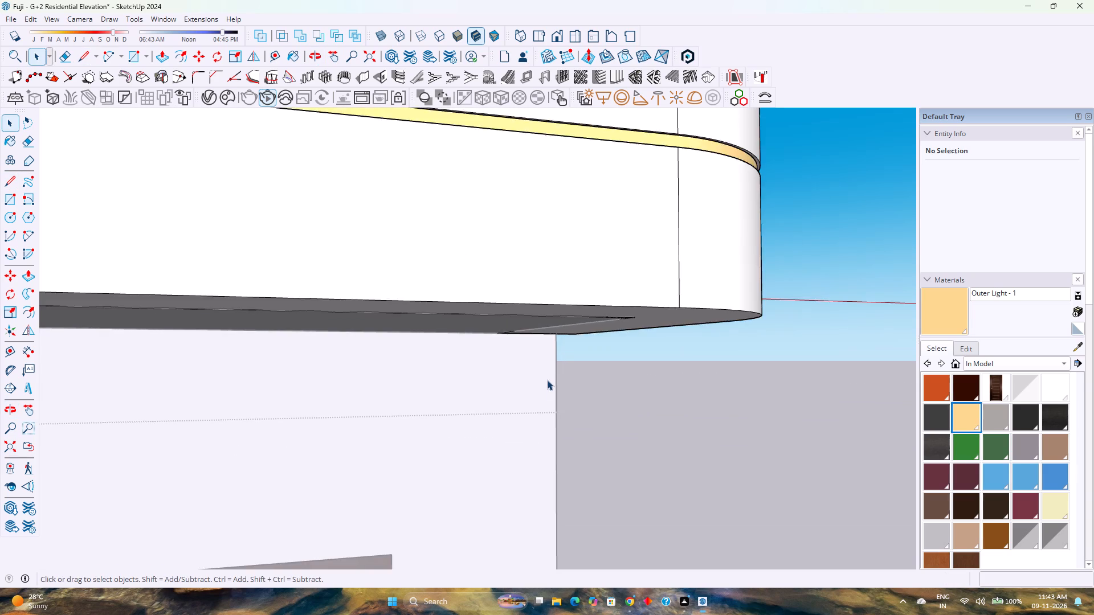
scroll(547, 380, down, 9)
scroll(554, 314, down, 4)
middle_drag(584, 261, 572, 310)
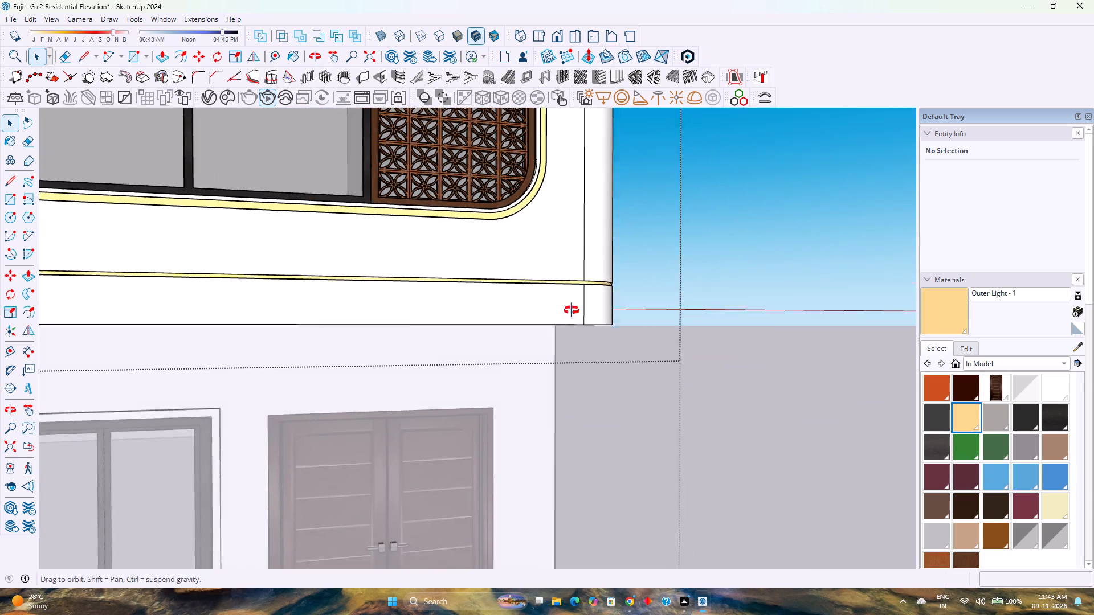
middle_drag(572, 310, 535, 449)
scroll(556, 344, down, 5)
middle_drag(585, 259, 509, 497)
scroll(627, 382, up, 15)
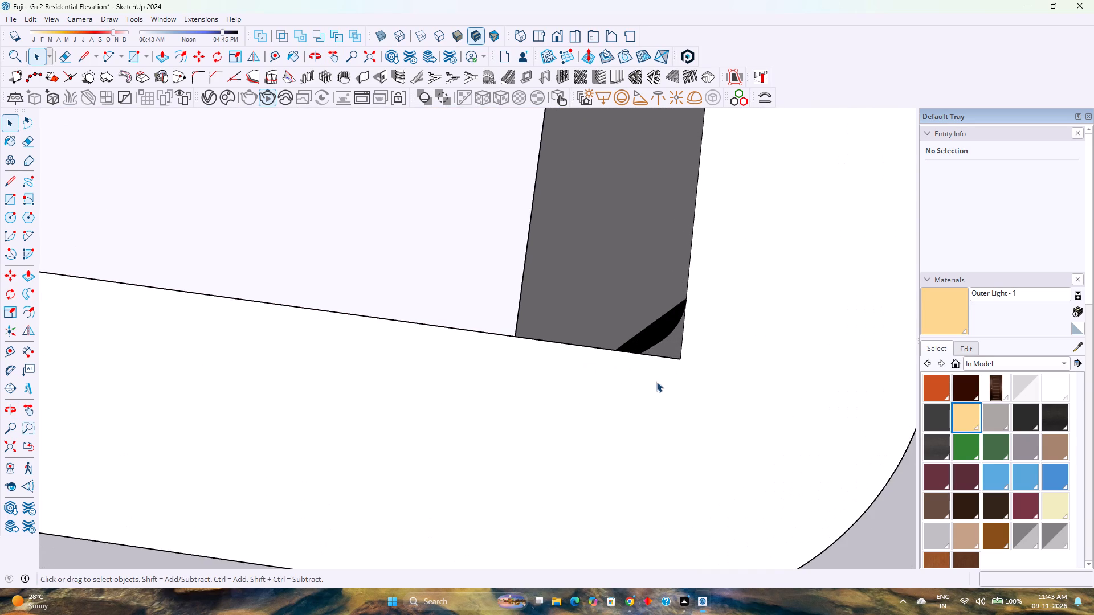
key(l)
click(679, 362)
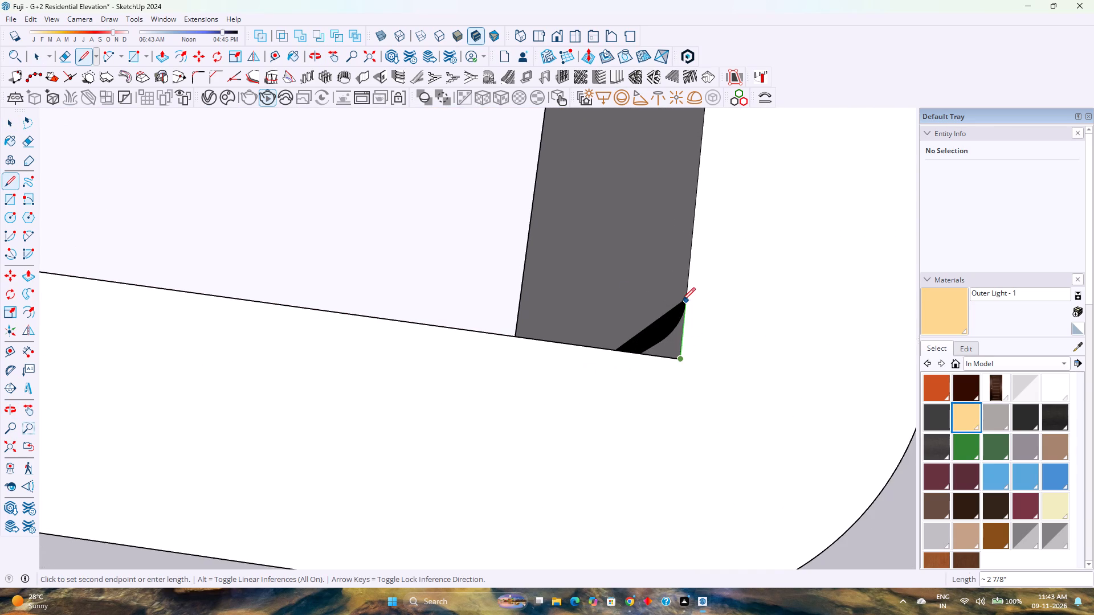
scroll(687, 297, up, 16)
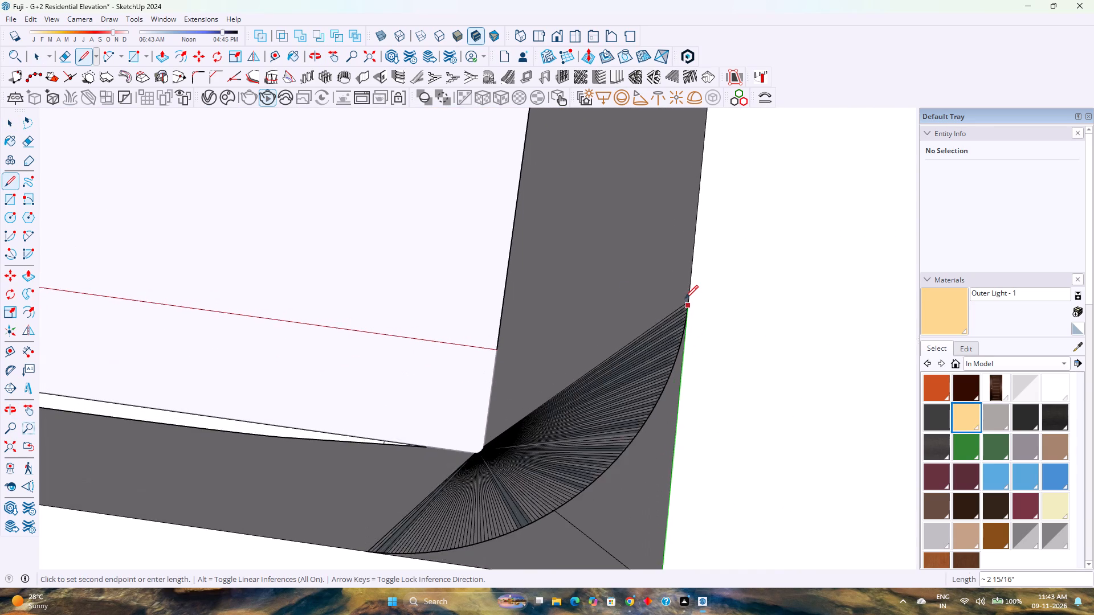
scroll(685, 298, up, 5)
click(689, 294)
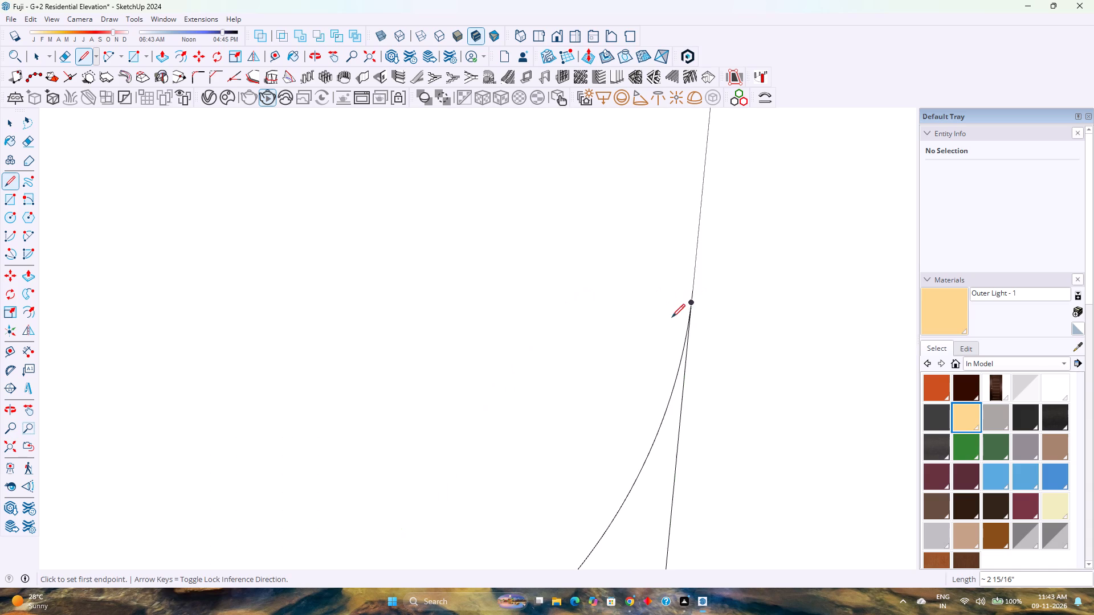
Delete the large face covering the opening at the top and the two leftover straight edges at its square corner.
scroll(668, 319, down, 9)
key(space)
click(561, 315)
key(Delete)
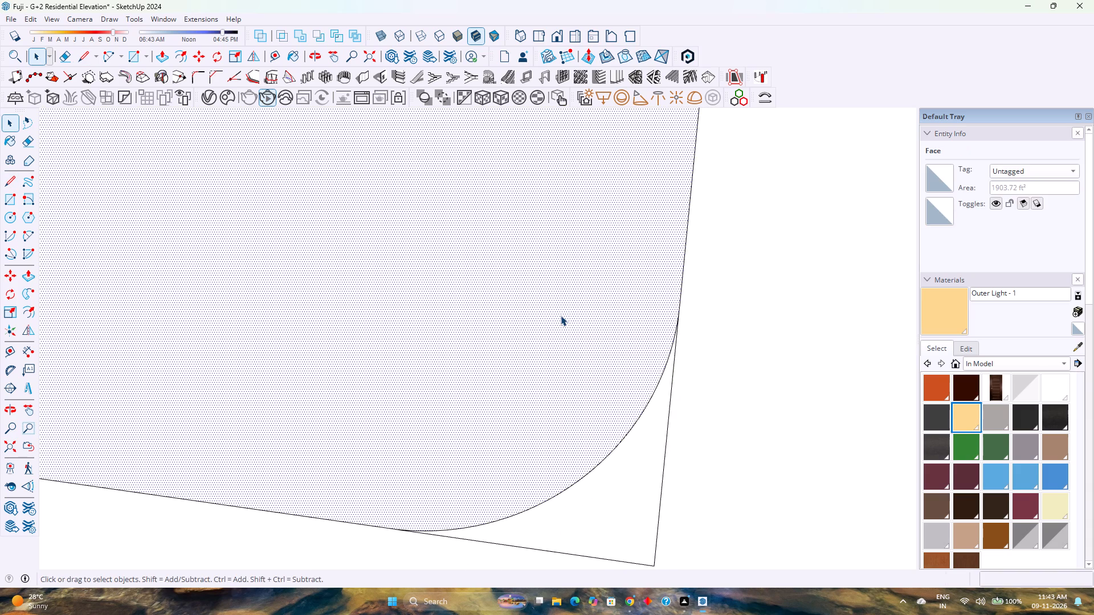
scroll(561, 315, down, 9)
click(569, 362)
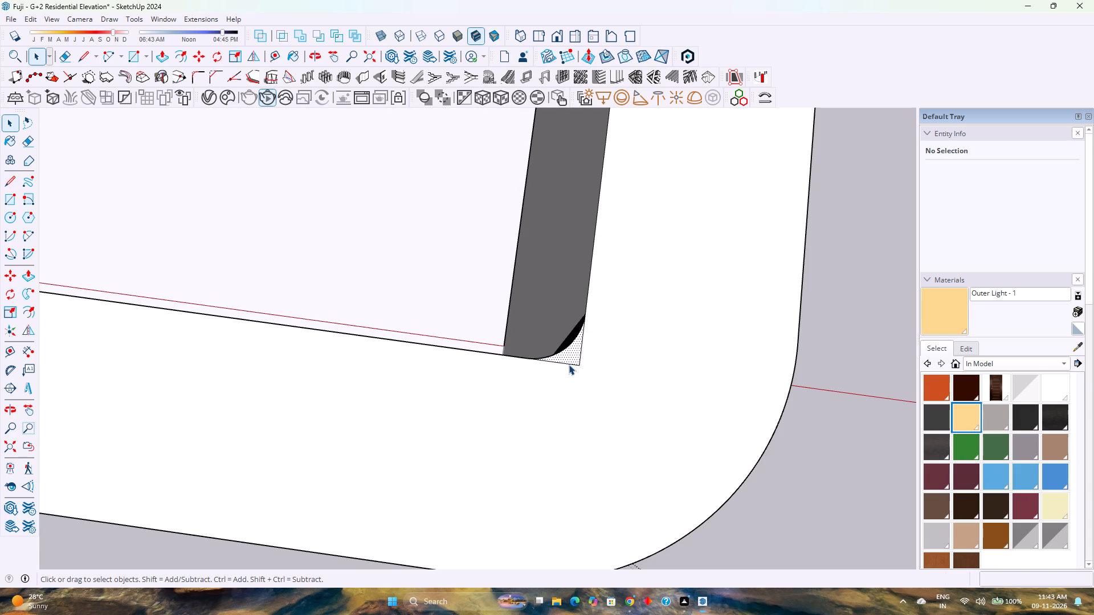
click(570, 364)
key(Delete)
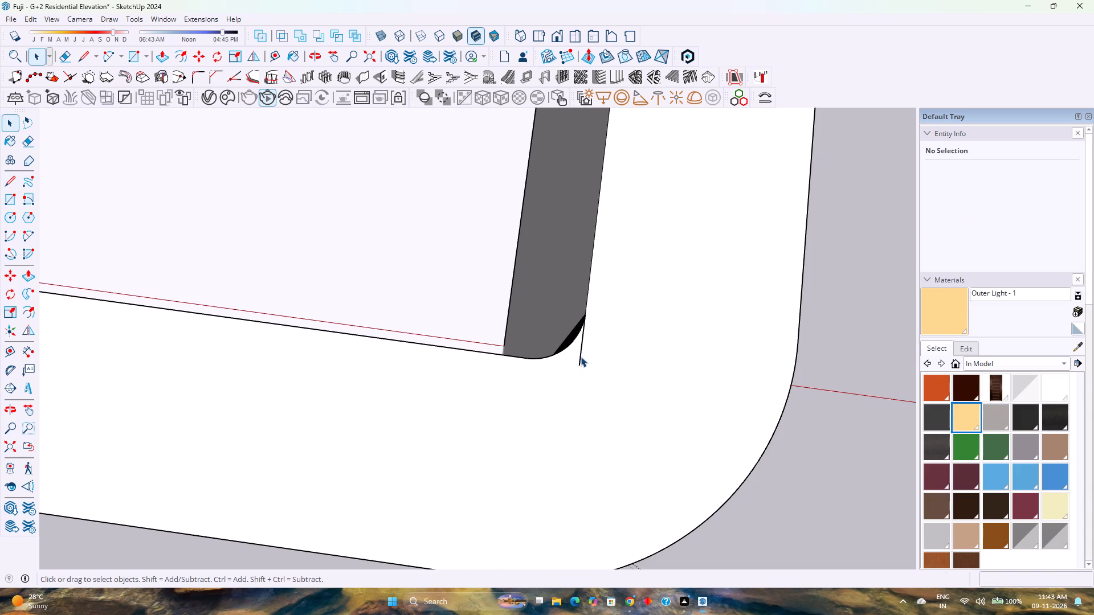
click(581, 356)
key(Delete)
Erase the two leftover straight edges outside the rounded inner corner on the block's underside.
scroll(589, 352, down, 13)
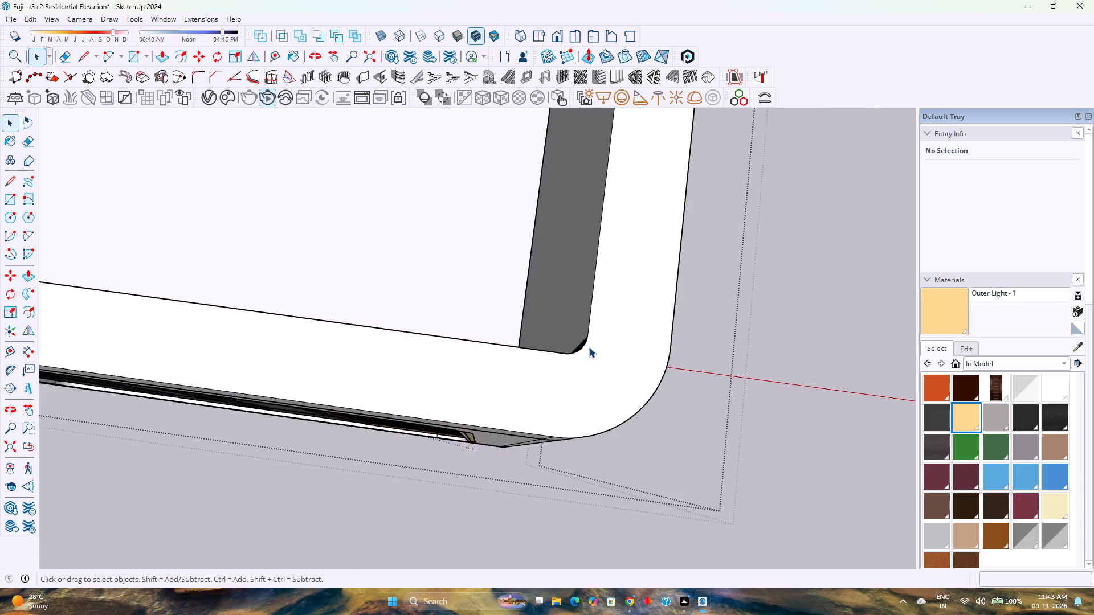
scroll(589, 347, down, 3)
middle_drag(500, 406, 663, 332)
scroll(667, 330, down, 8)
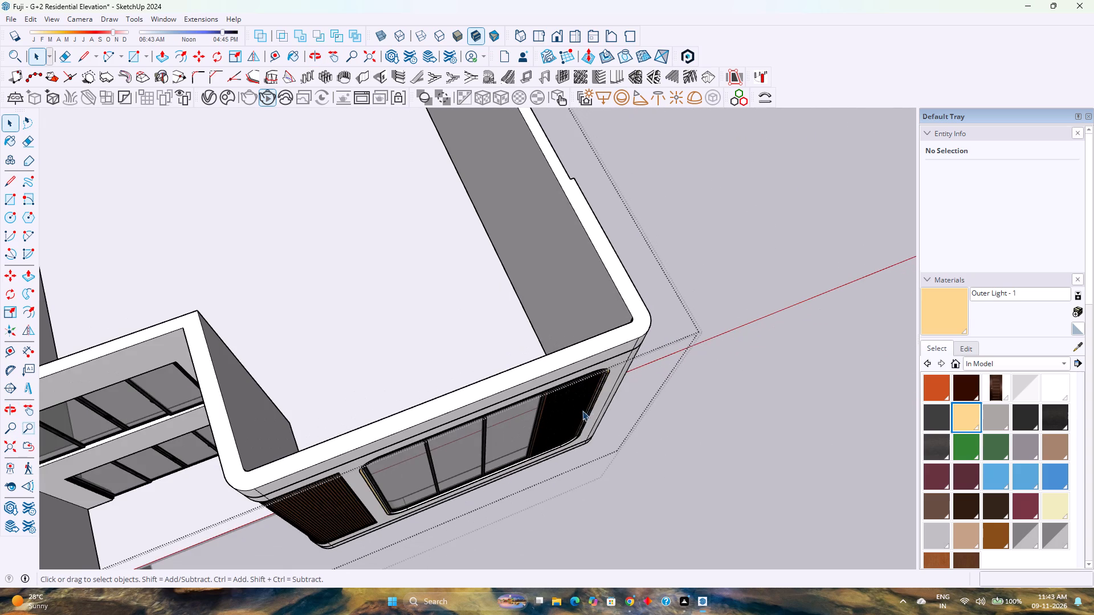
middle_drag(578, 410, 579, 318)
scroll(593, 311, down, 4)
middle_drag(567, 381, 555, 282)
middle_drag(557, 275, 566, 244)
scroll(593, 352, up, 3)
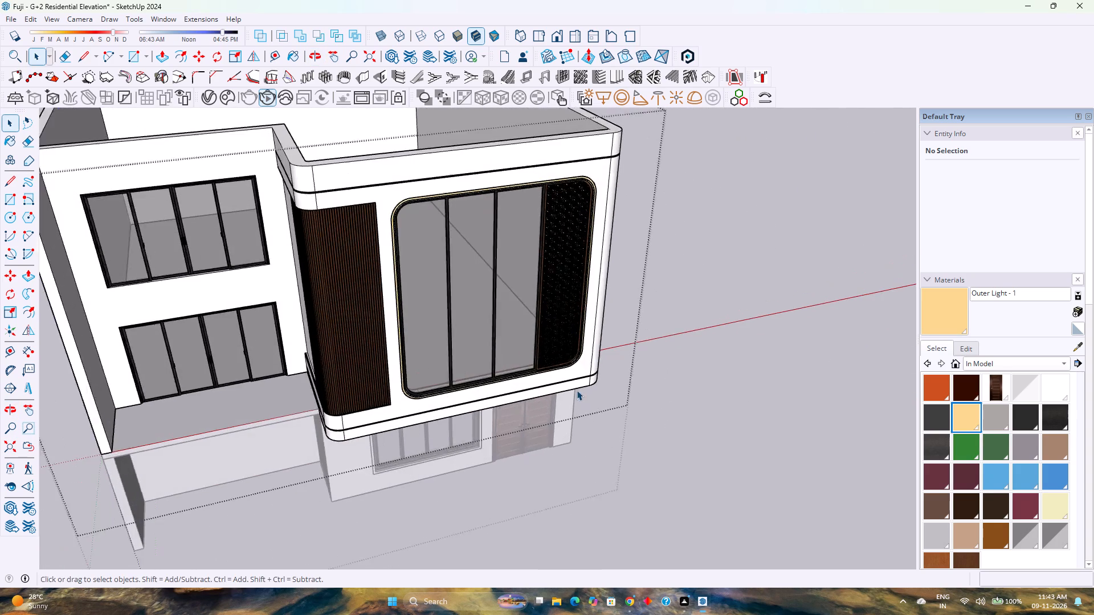
scroll(577, 390, up, 2)
middle_drag(577, 390, 609, 245)
middle_click(609, 245)
scroll(529, 357, up, 5)
middle_drag(533, 352, 663, 205)
scroll(641, 319, up, 20)
scroll(641, 319, up, 9)
key(e)
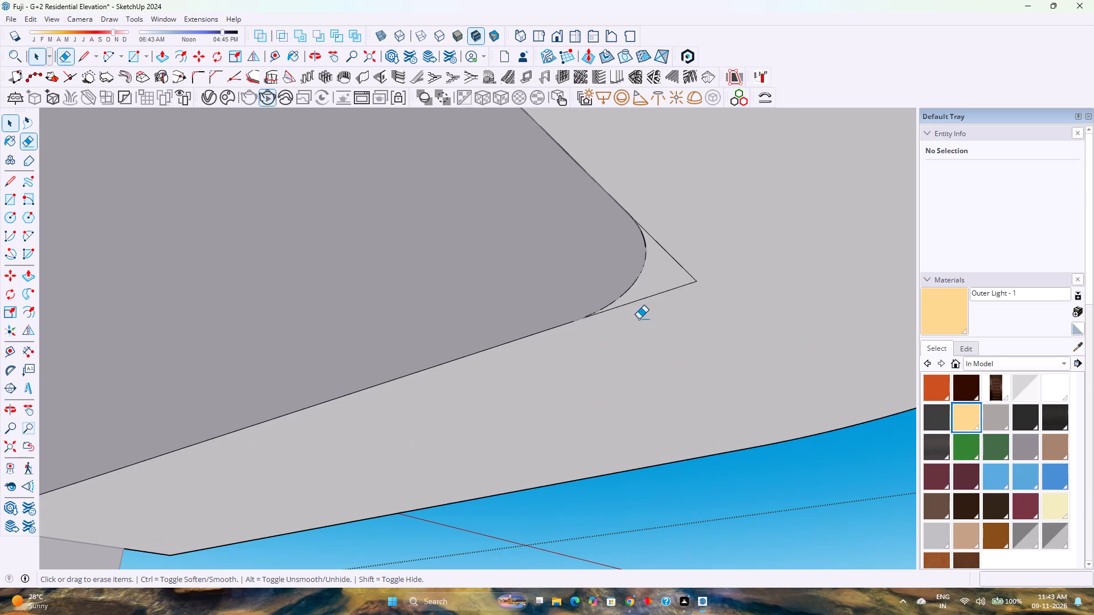
click(673, 290)
drag(680, 268, 681, 262)
scroll(681, 260, down, 3)
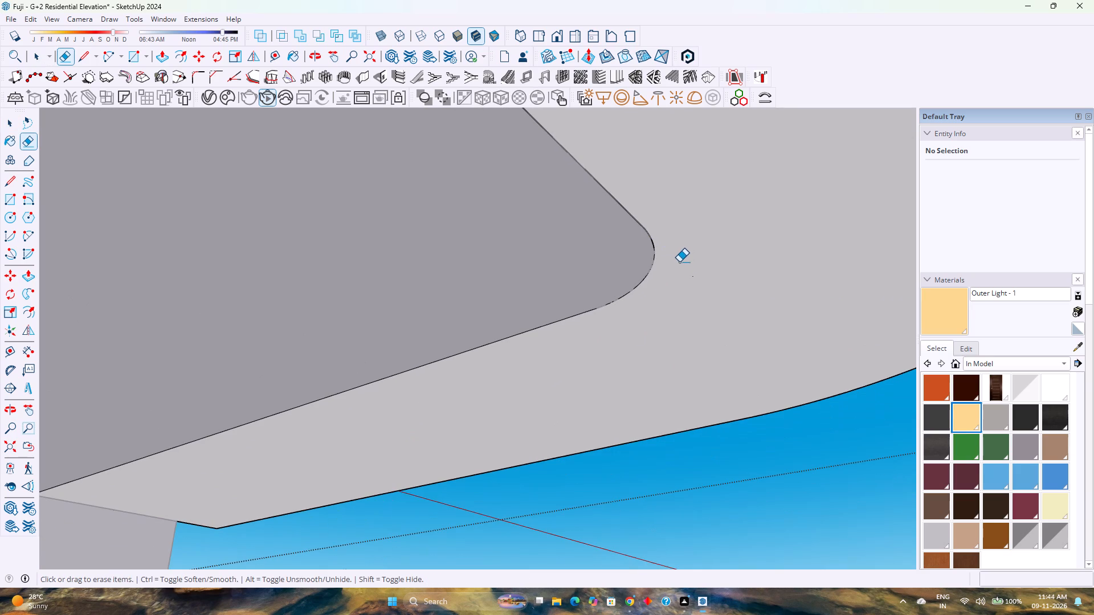
key(space)
Examine the projecting block's underside across to its other inner front corner.
scroll(691, 313, down, 4)
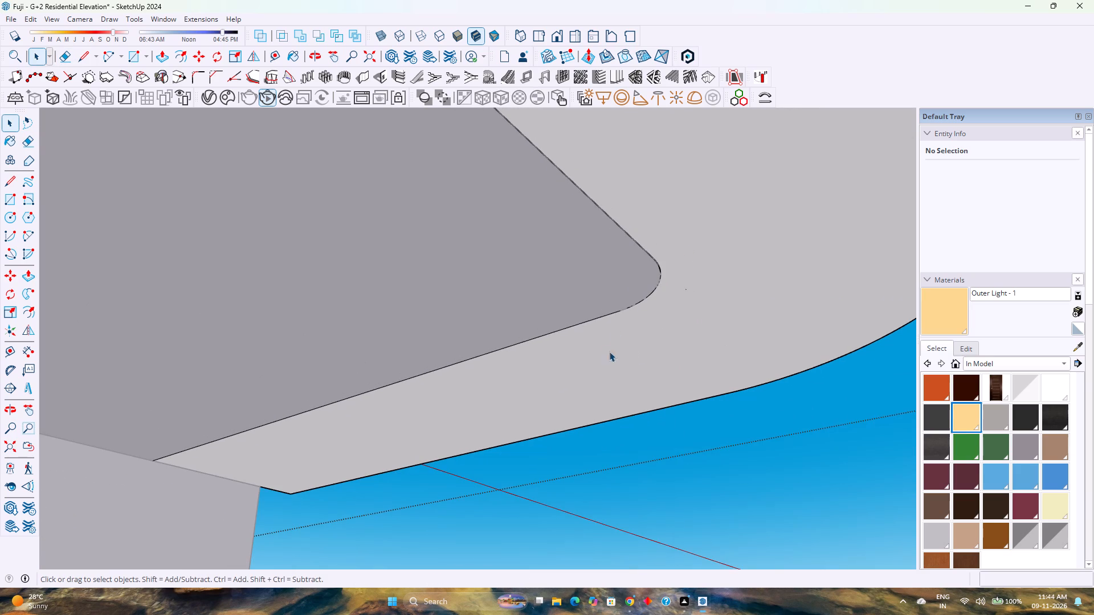
scroll(578, 368, down, 20)
scroll(578, 368, down, 4)
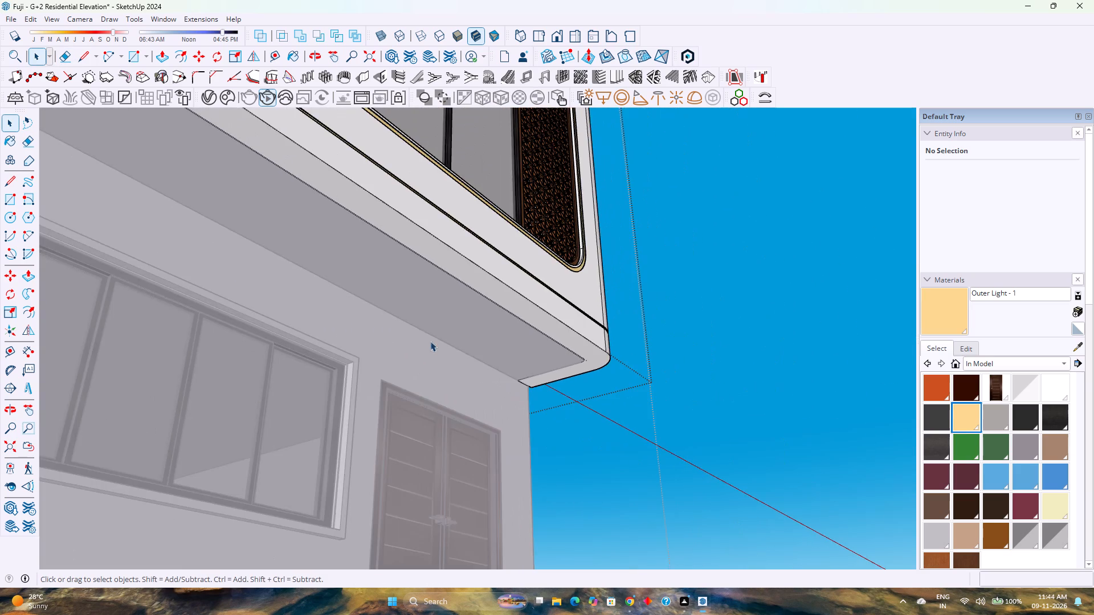
shift+middle_drag(428, 341, 638, 302)
scroll(639, 302, down, 4)
middle_drag(637, 299, 300, 376)
shift+middle_drag(309, 302, 420, 310)
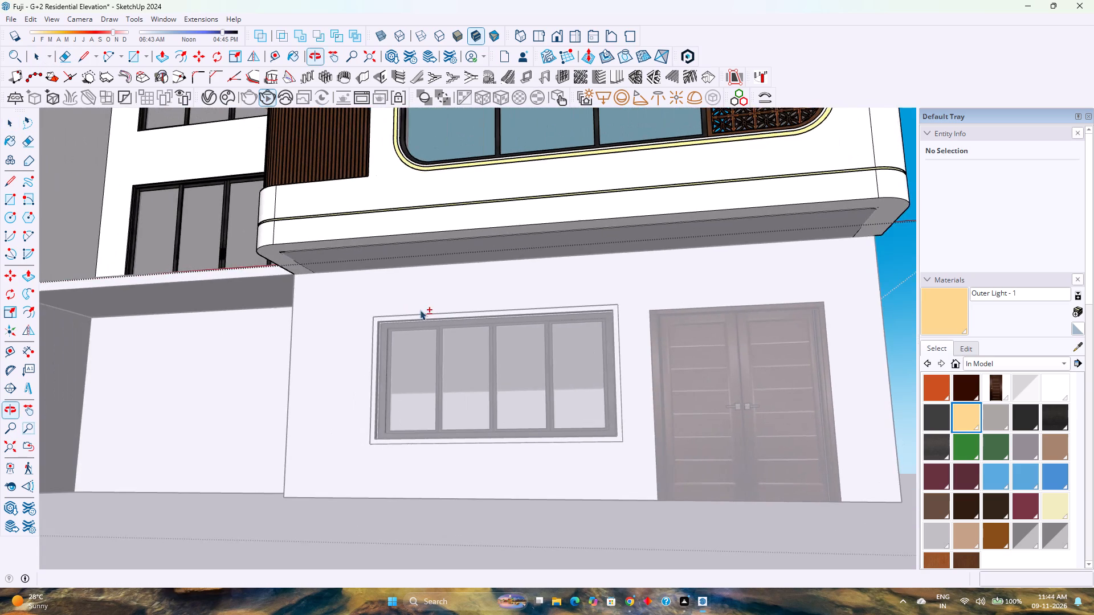
On the block's underside, draw a tangent arc of 3" radius across the other inner front corner, tracing the slab's rounded corner.
middle_drag(327, 269, 201, 250)
scroll(280, 316, up, 13)
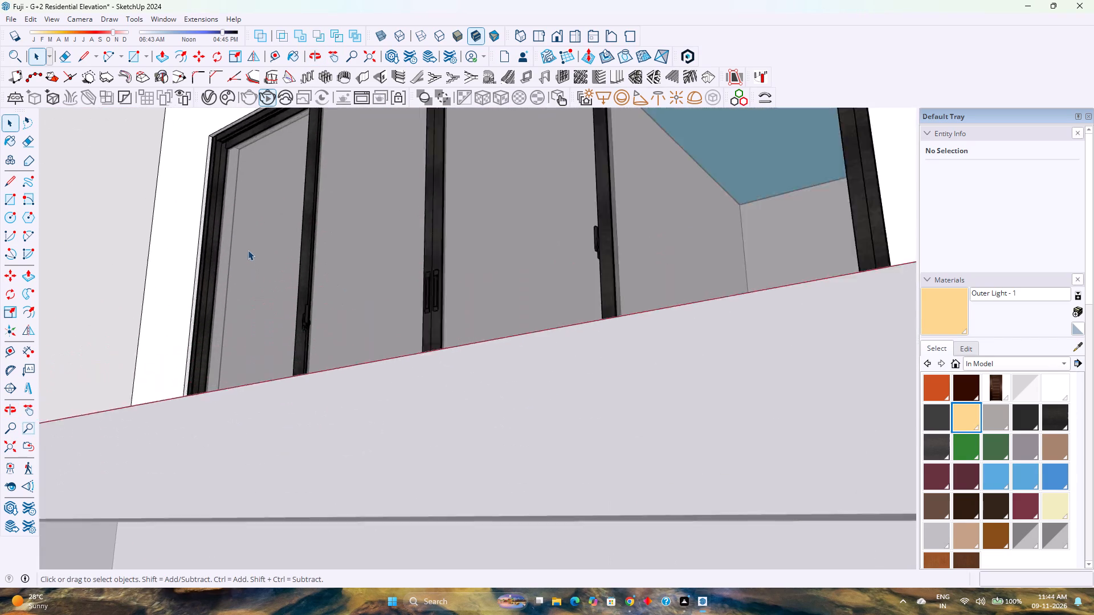
scroll(248, 250, down, 5)
shift+middle_drag(323, 213, 283, 318)
scroll(165, 256, up, 3)
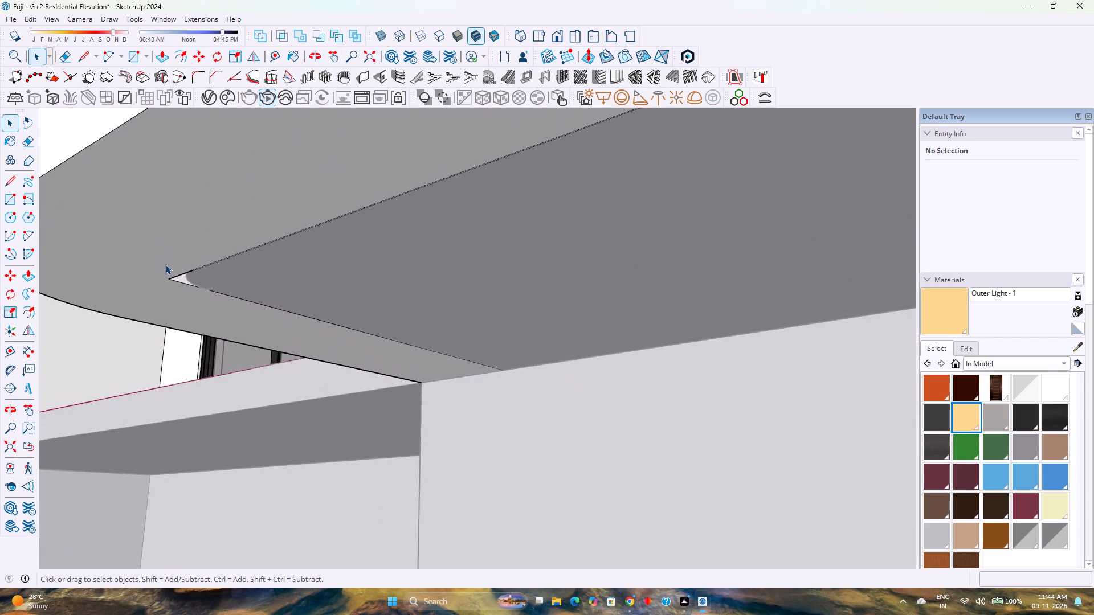
scroll(165, 264, up, 3)
middle_drag(162, 281, 258, 154)
scroll(219, 259, up, 4)
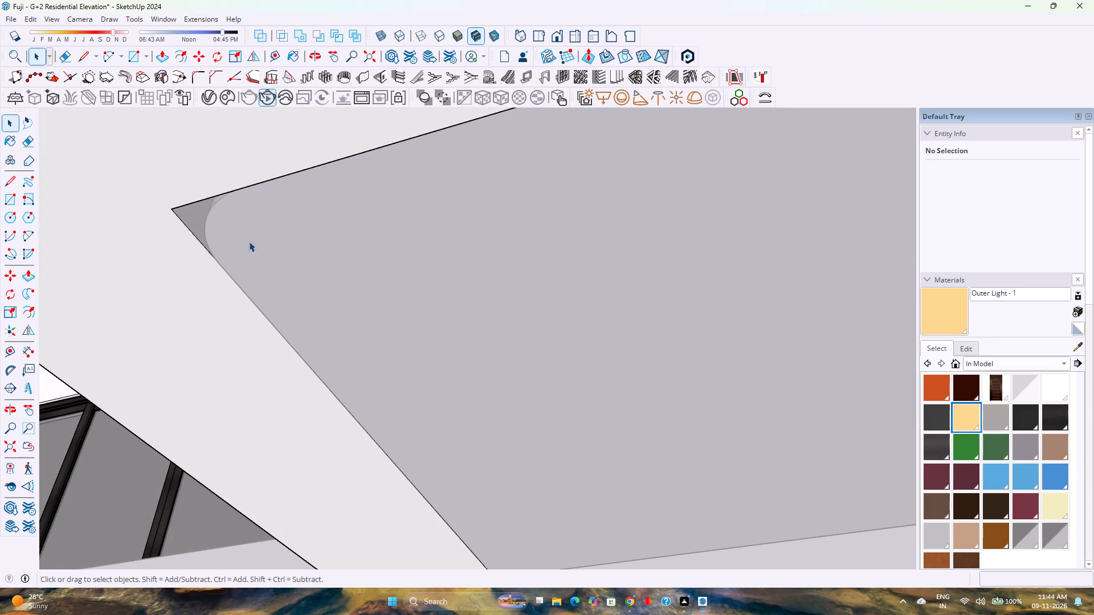
click(102, 57)
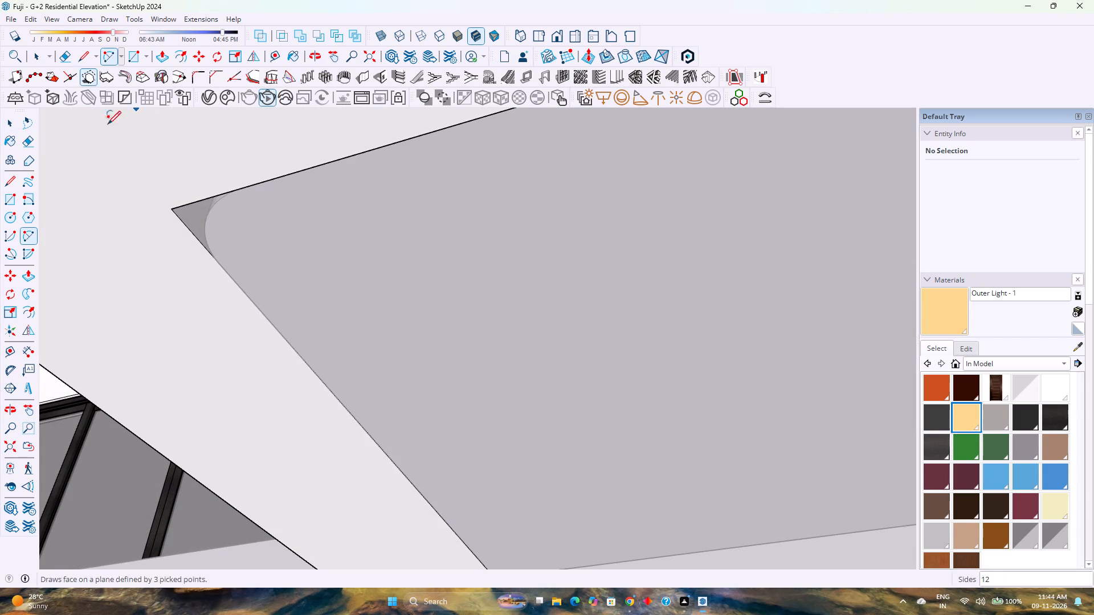
click(219, 264)
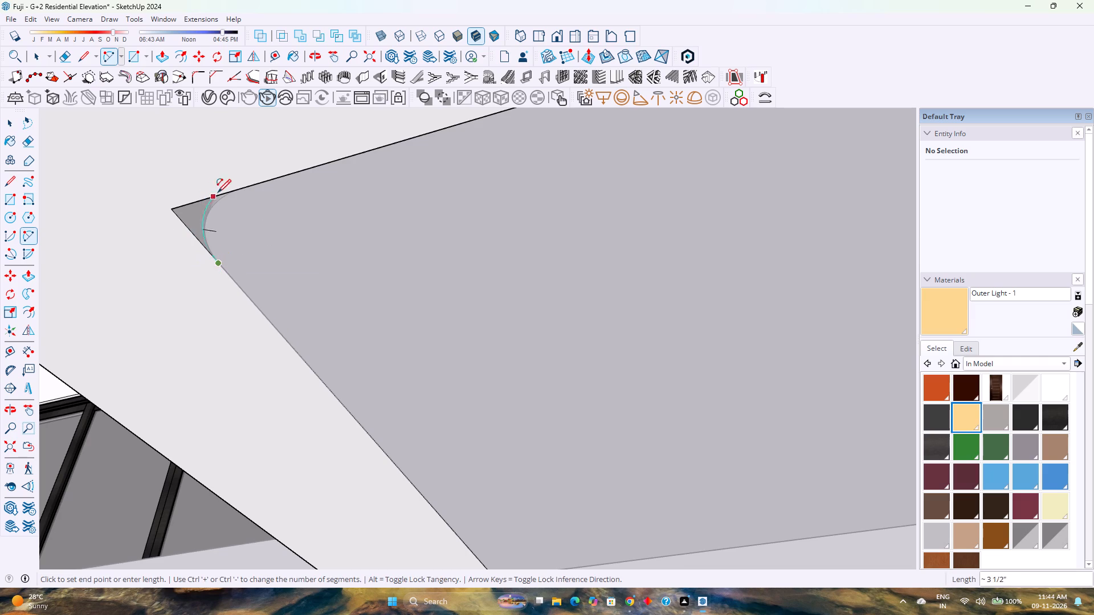
double_click(244, 188)
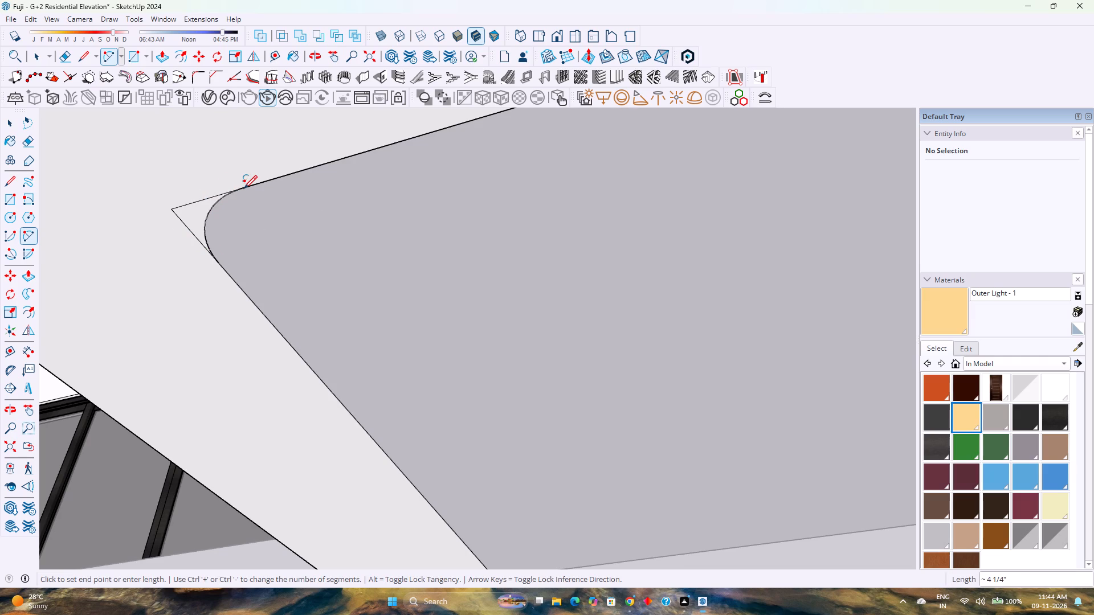
Set the new corner arc to 40 segments.
key(space)
click(215, 206)
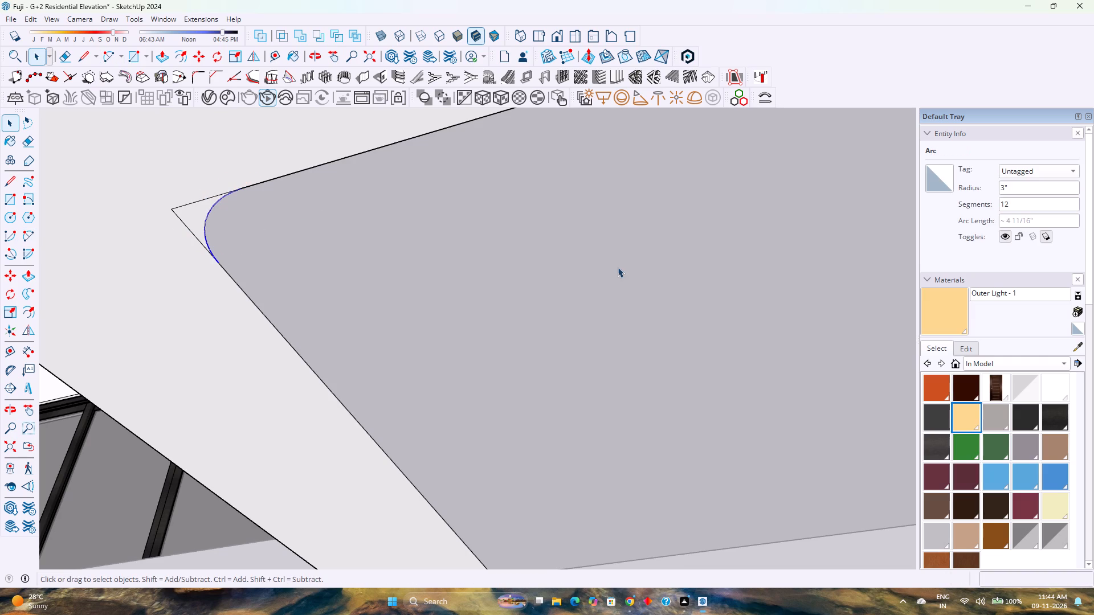
double_click(1025, 203)
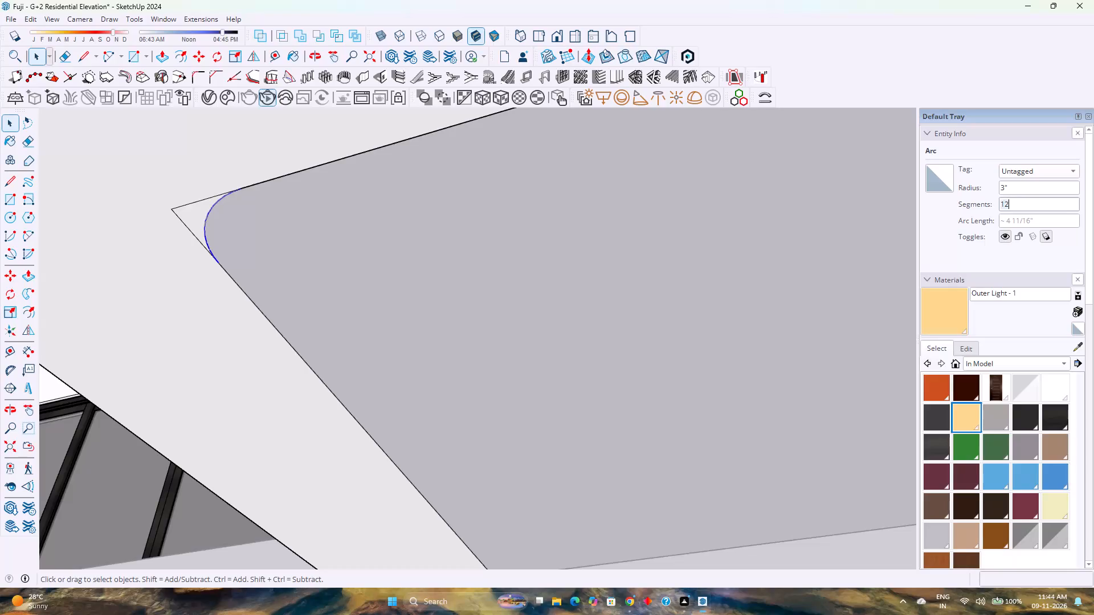
key(4)
key(0)
key(Return)
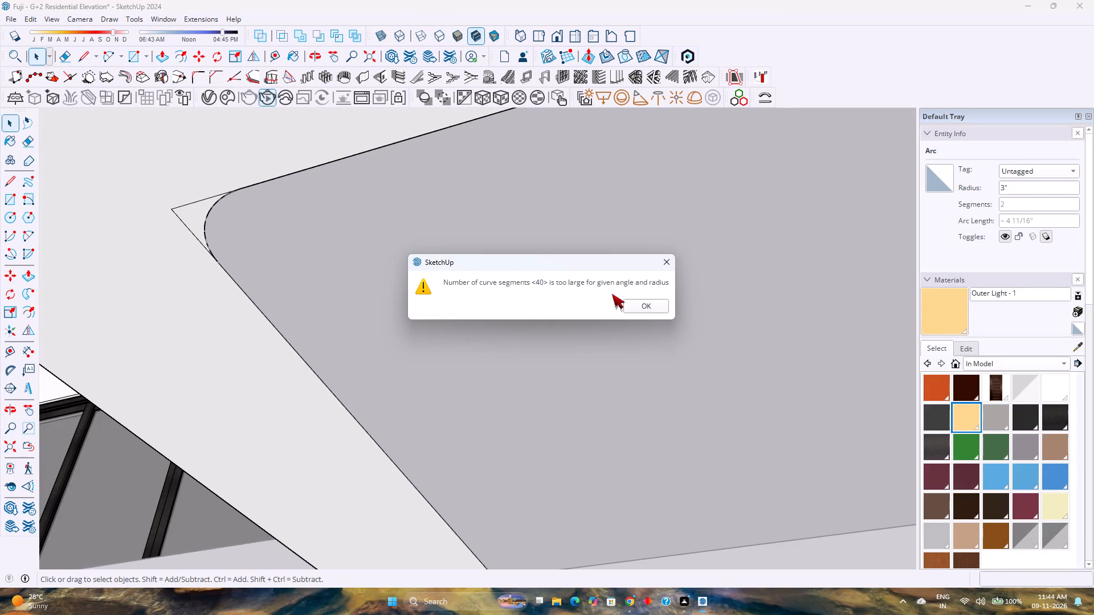
click(655, 304)
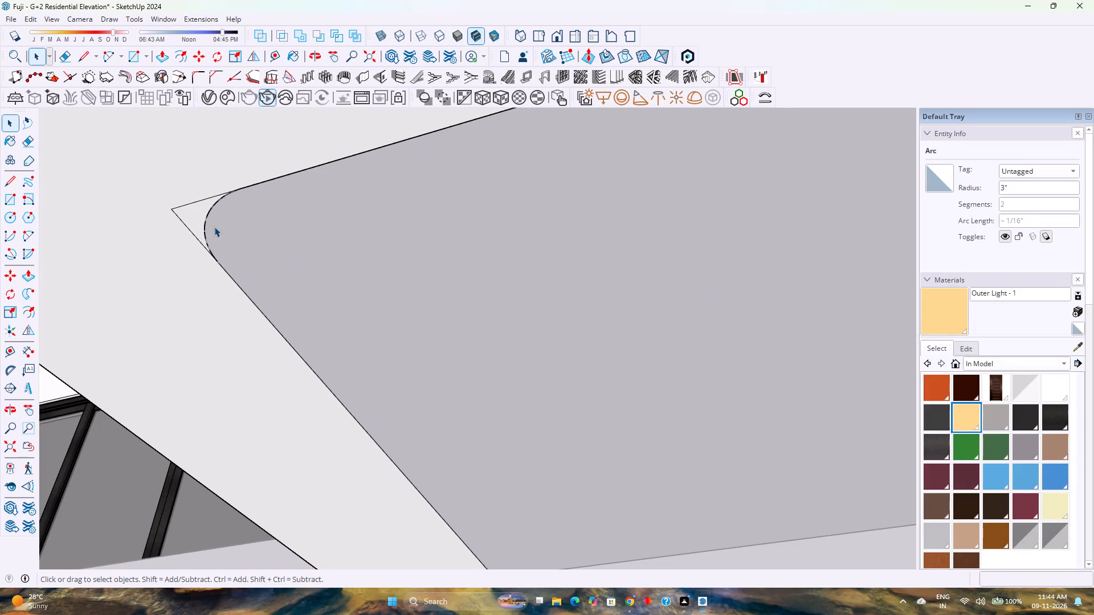
click(211, 211)
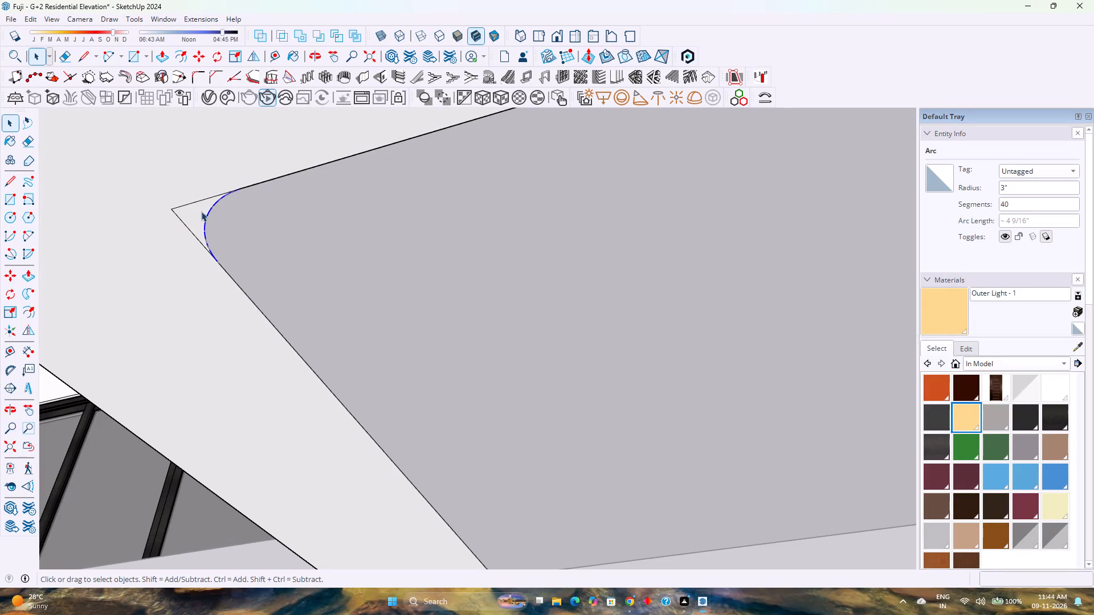
Push/pull the small corner face outside the arc 22' 6" up to the block's top face.
click(193, 213)
key(p)
click(193, 220)
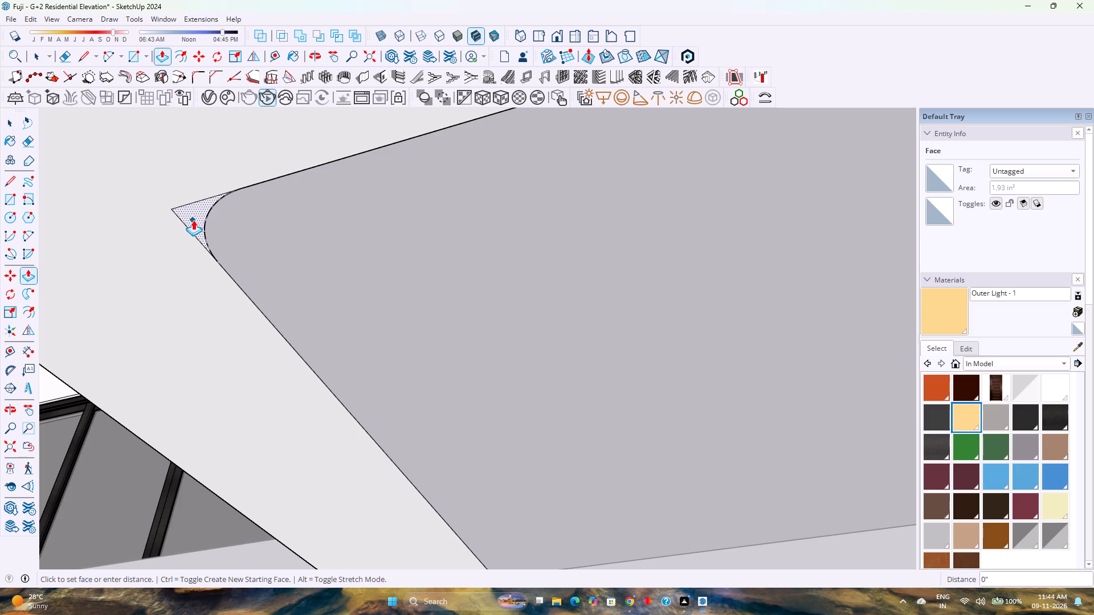
scroll(193, 177, down, 7)
middle_drag(193, 180, 193, 206)
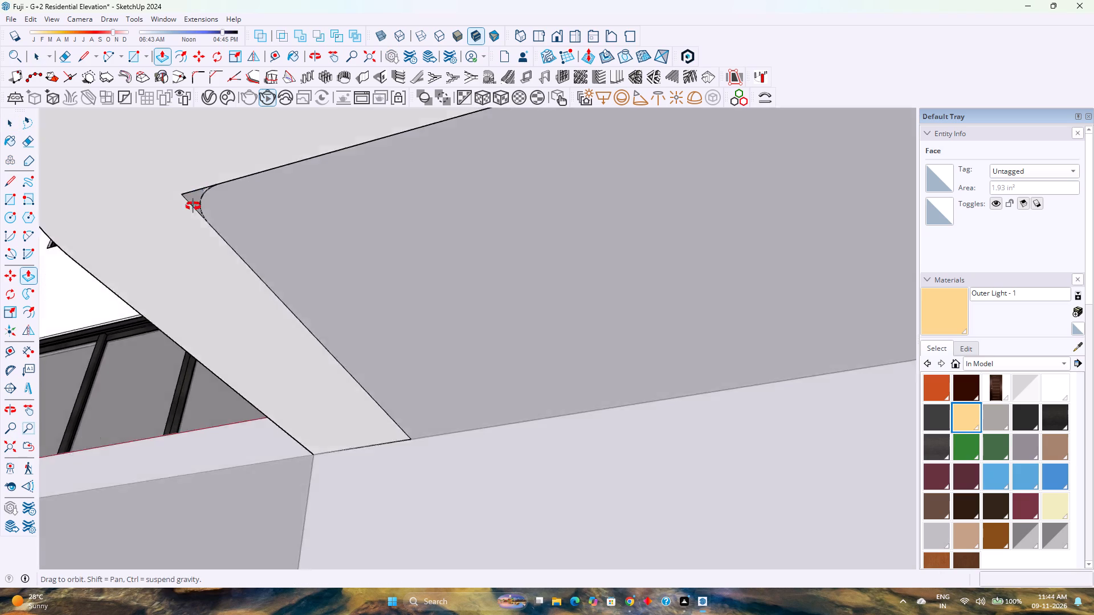
middle_drag(193, 206, 228, 487)
scroll(227, 374, down, 15)
shift+middle_drag(177, 227, 192, 249)
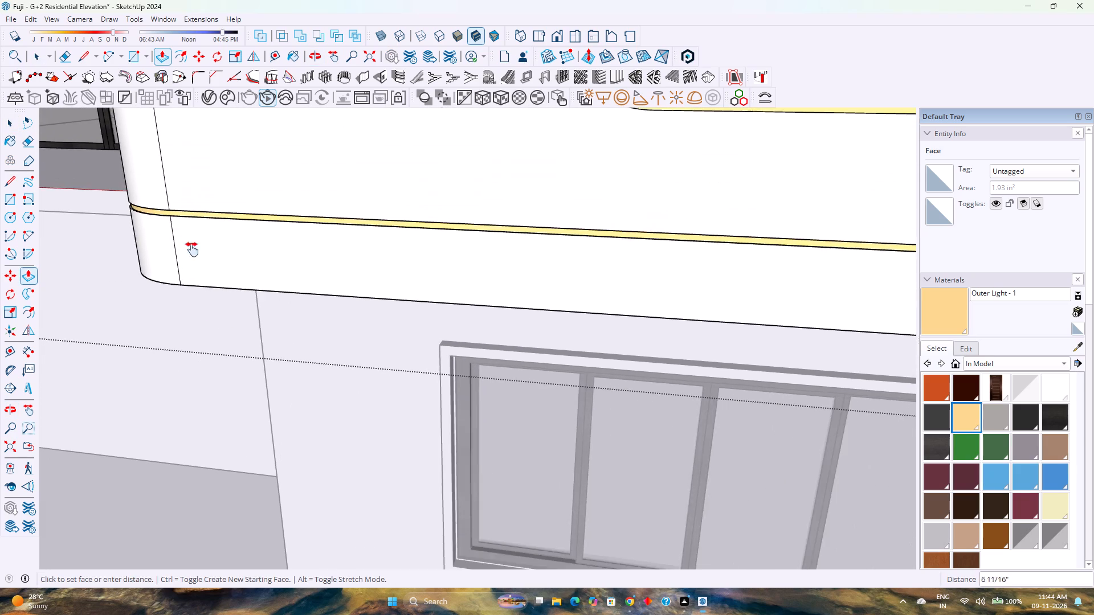
shift+middle_drag(192, 249, 248, 473)
scroll(227, 350, down, 20)
scroll(218, 315, down, 2)
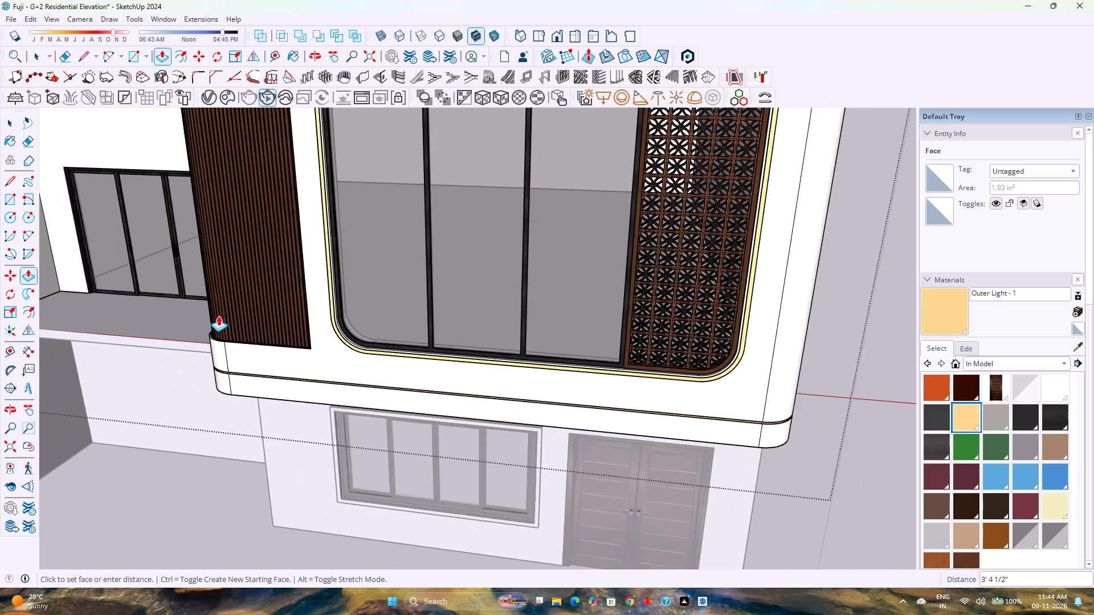
scroll(218, 315, down, 16)
shift+middle_drag(216, 221, 280, 492)
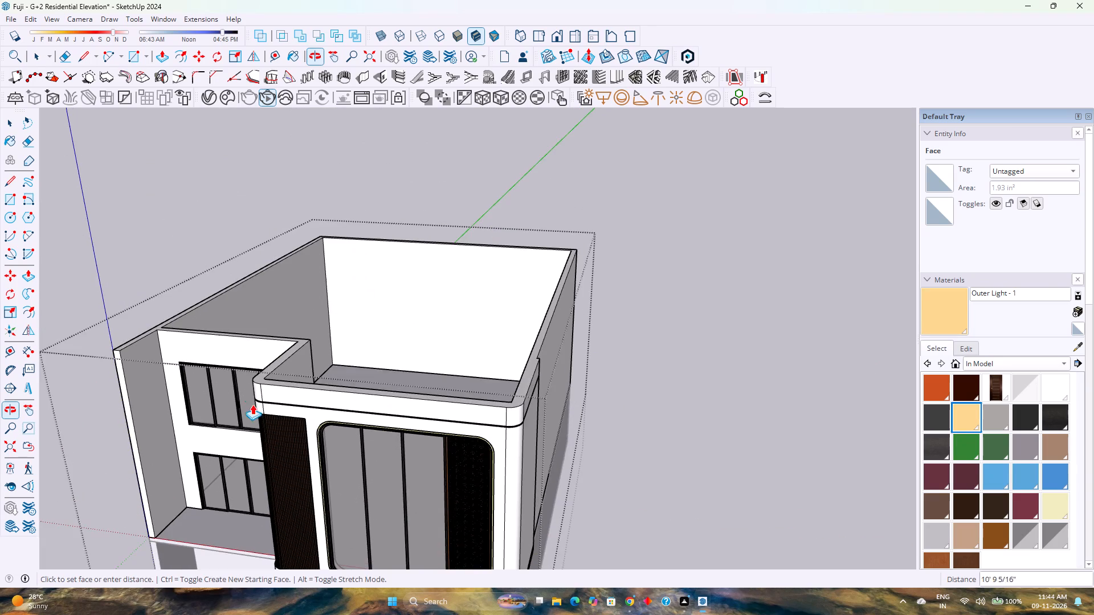
scroll(250, 380, up, 20)
scroll(250, 380, up, 7)
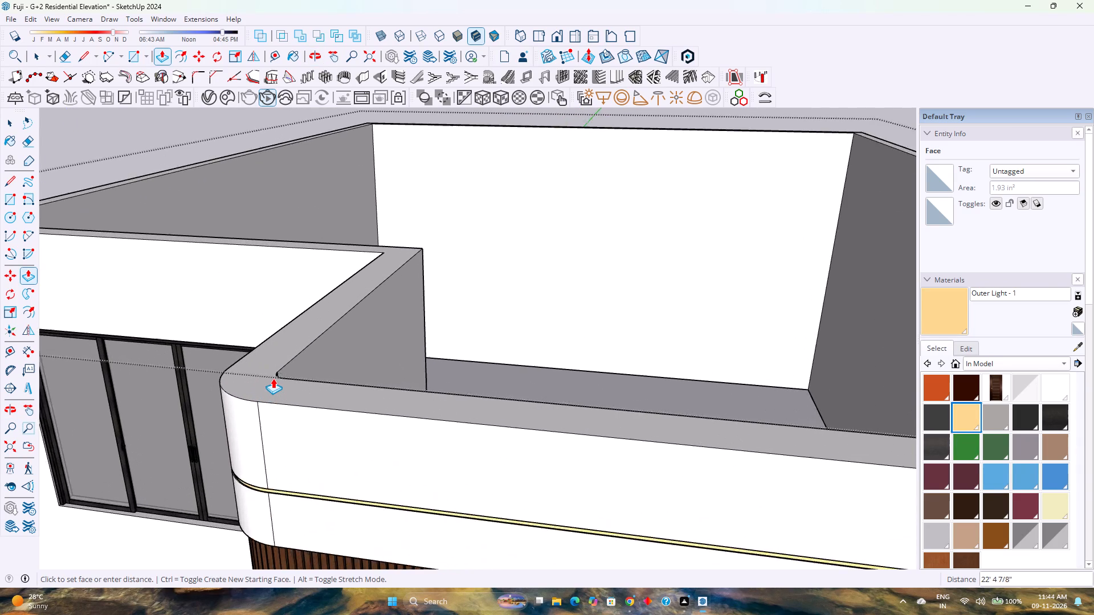
scroll(273, 378, up, 9)
click(267, 378)
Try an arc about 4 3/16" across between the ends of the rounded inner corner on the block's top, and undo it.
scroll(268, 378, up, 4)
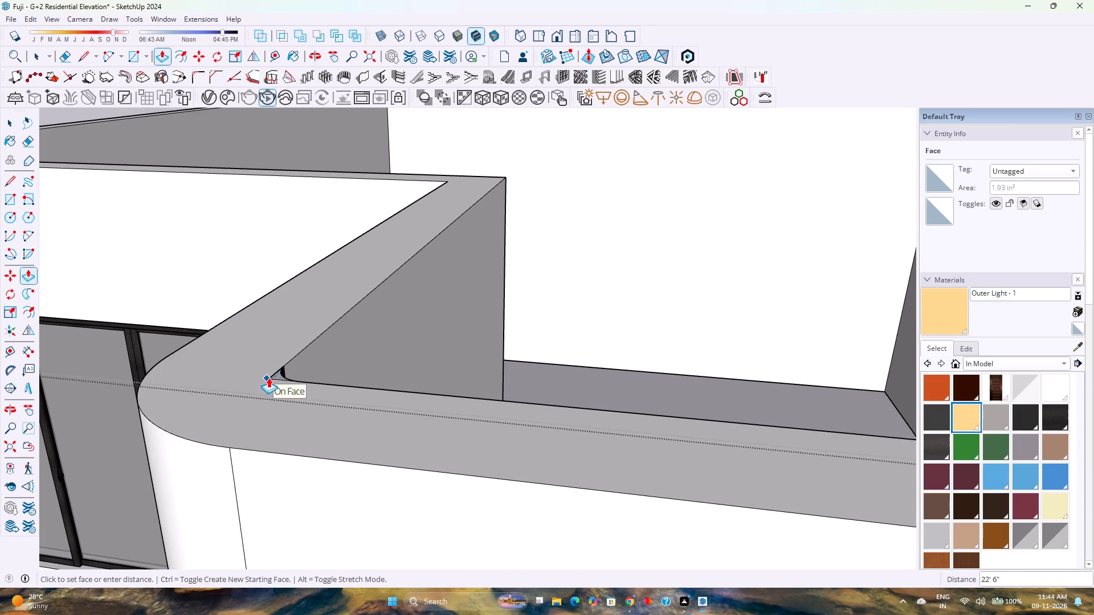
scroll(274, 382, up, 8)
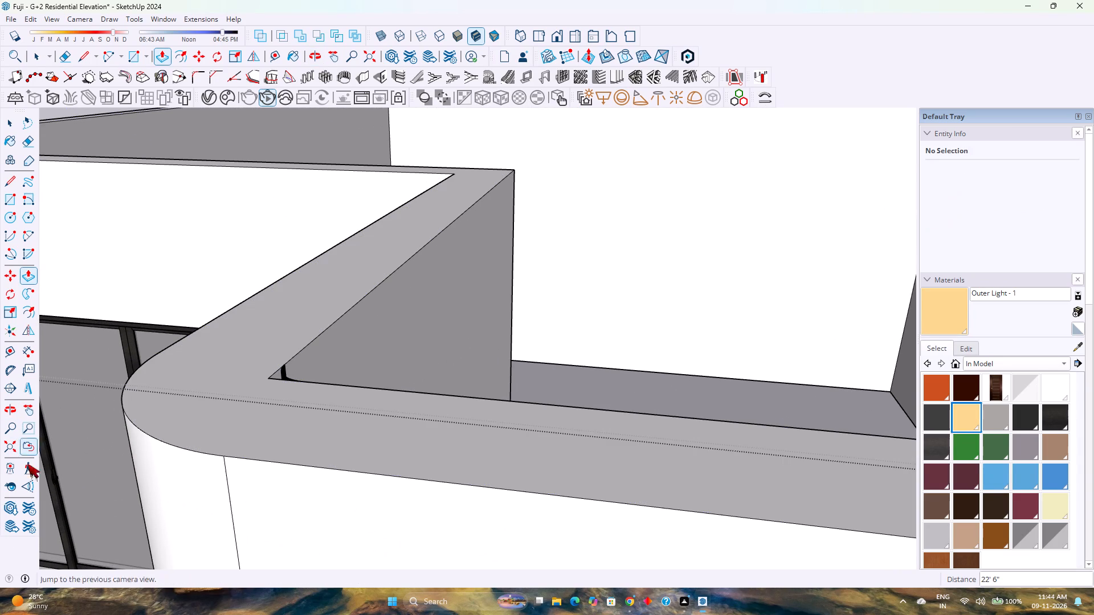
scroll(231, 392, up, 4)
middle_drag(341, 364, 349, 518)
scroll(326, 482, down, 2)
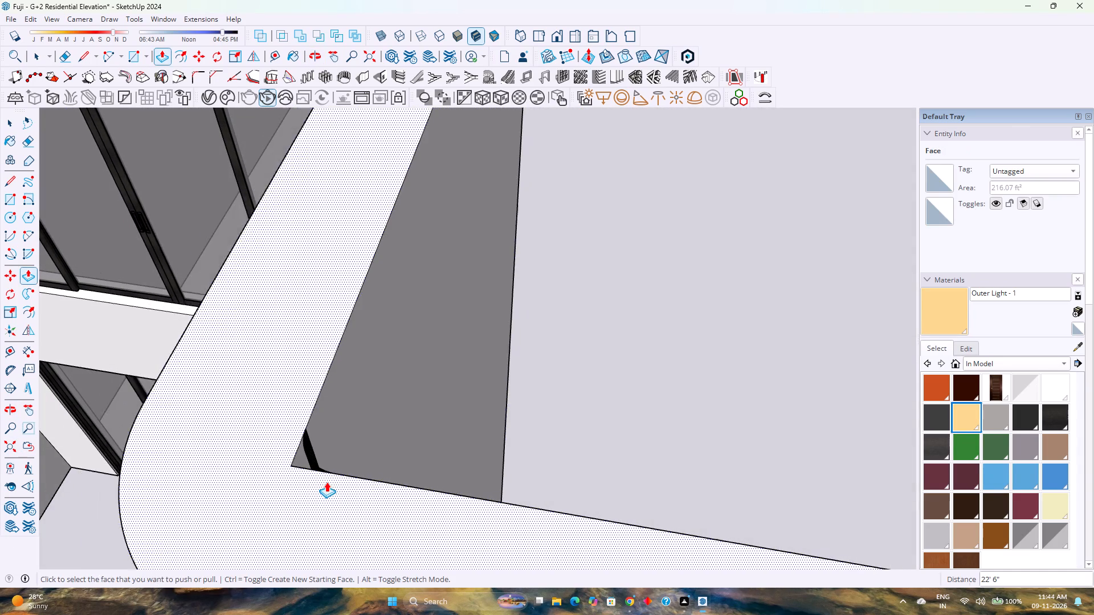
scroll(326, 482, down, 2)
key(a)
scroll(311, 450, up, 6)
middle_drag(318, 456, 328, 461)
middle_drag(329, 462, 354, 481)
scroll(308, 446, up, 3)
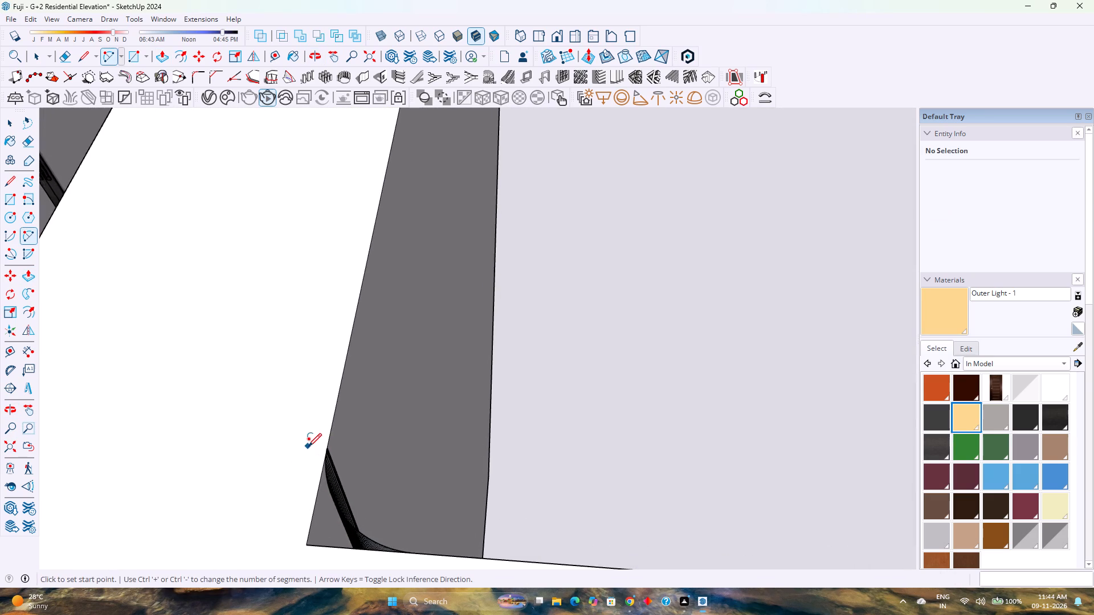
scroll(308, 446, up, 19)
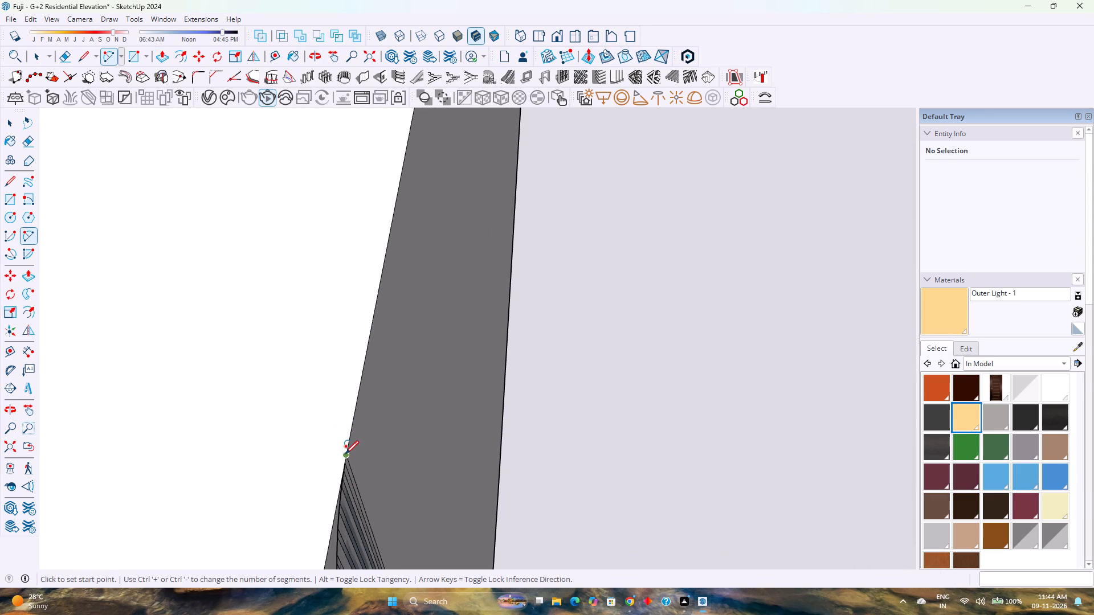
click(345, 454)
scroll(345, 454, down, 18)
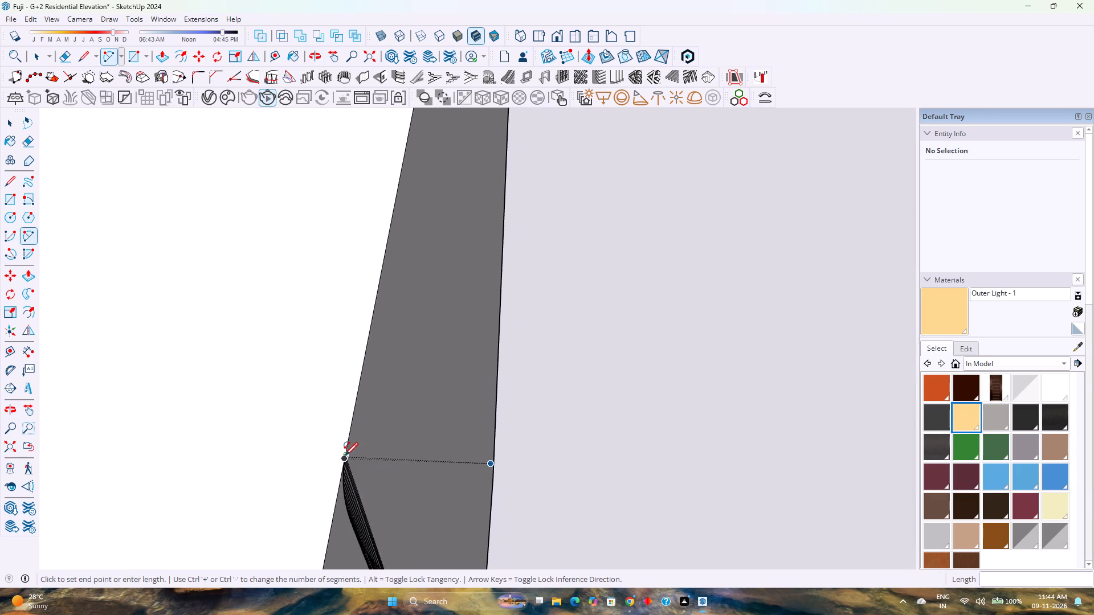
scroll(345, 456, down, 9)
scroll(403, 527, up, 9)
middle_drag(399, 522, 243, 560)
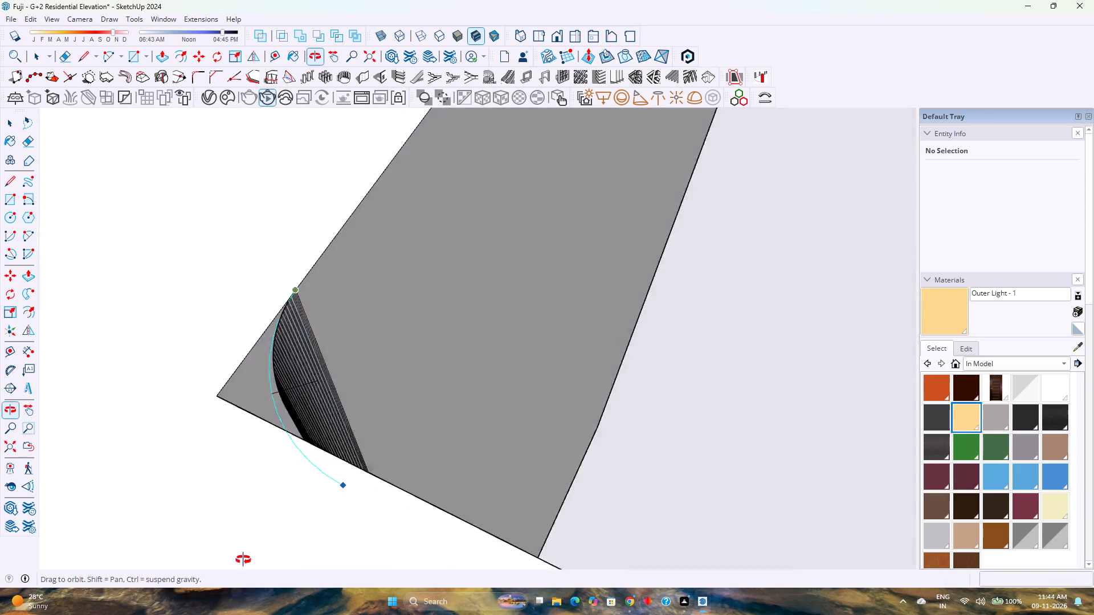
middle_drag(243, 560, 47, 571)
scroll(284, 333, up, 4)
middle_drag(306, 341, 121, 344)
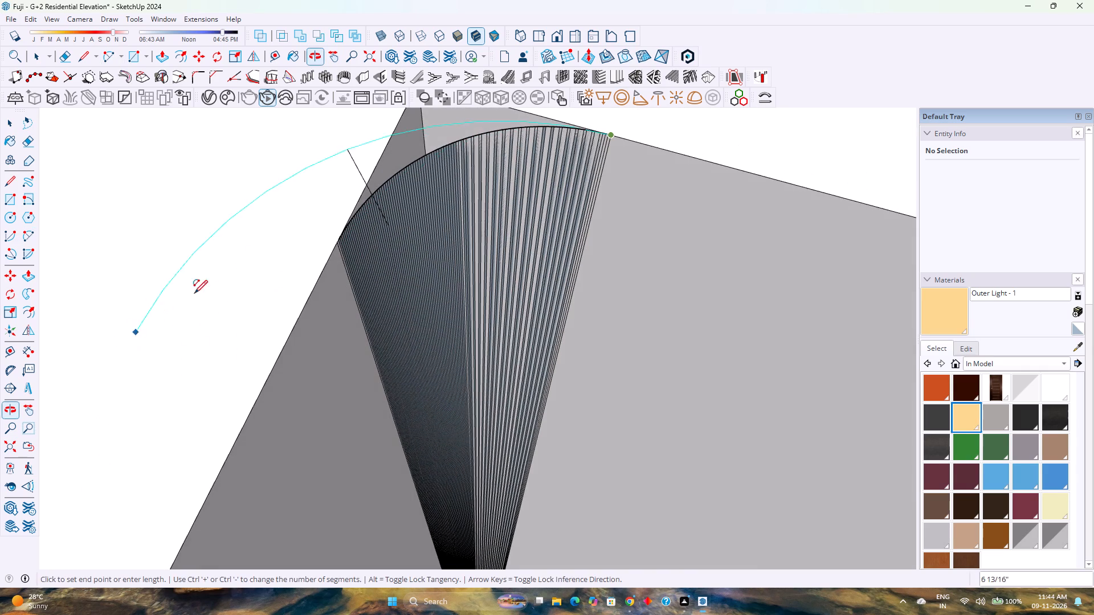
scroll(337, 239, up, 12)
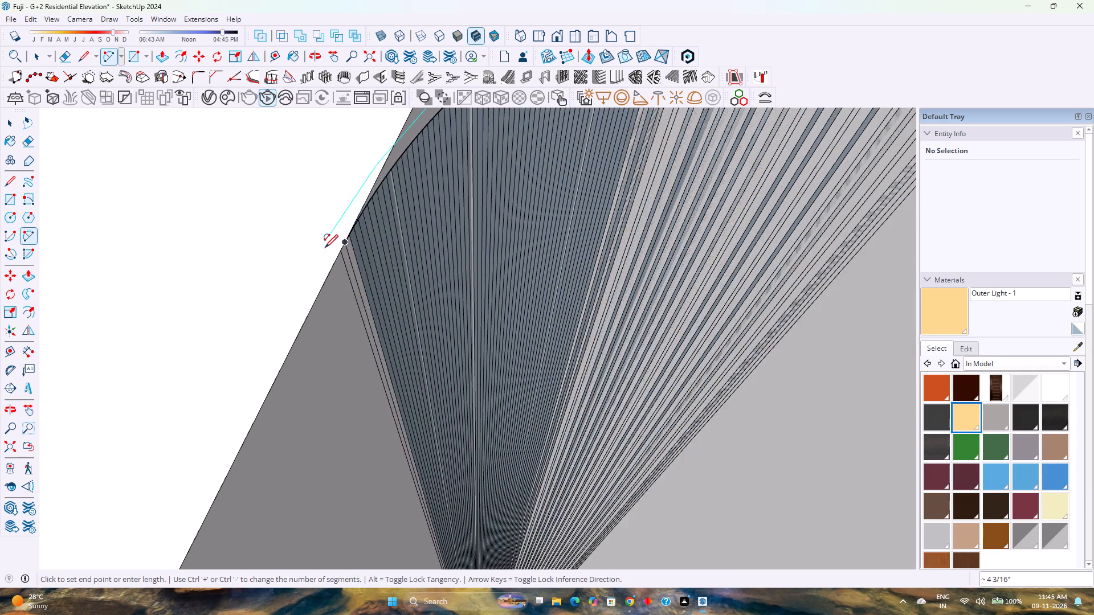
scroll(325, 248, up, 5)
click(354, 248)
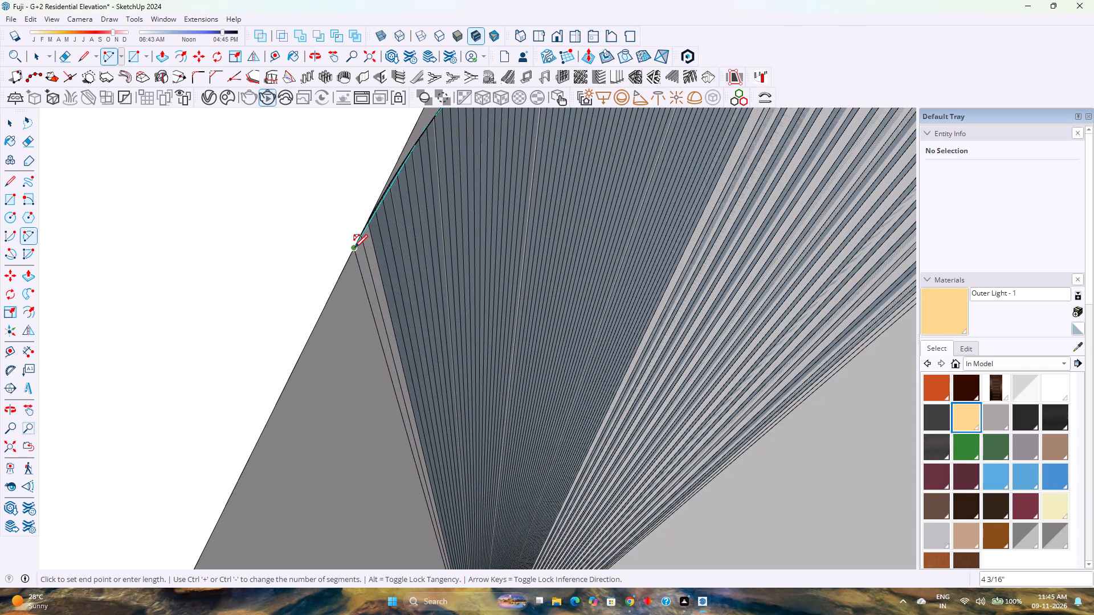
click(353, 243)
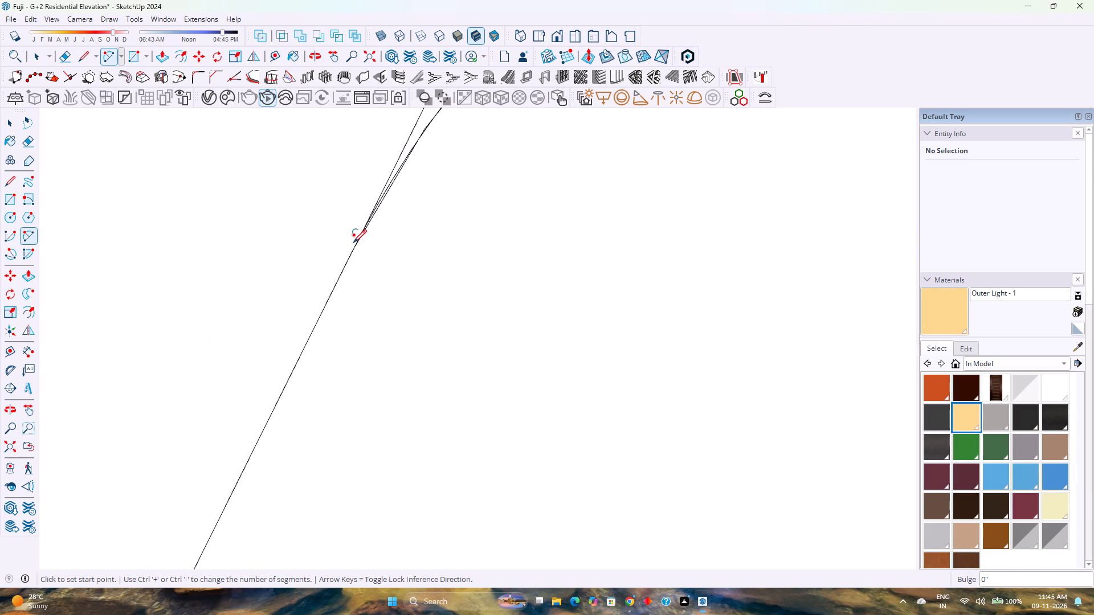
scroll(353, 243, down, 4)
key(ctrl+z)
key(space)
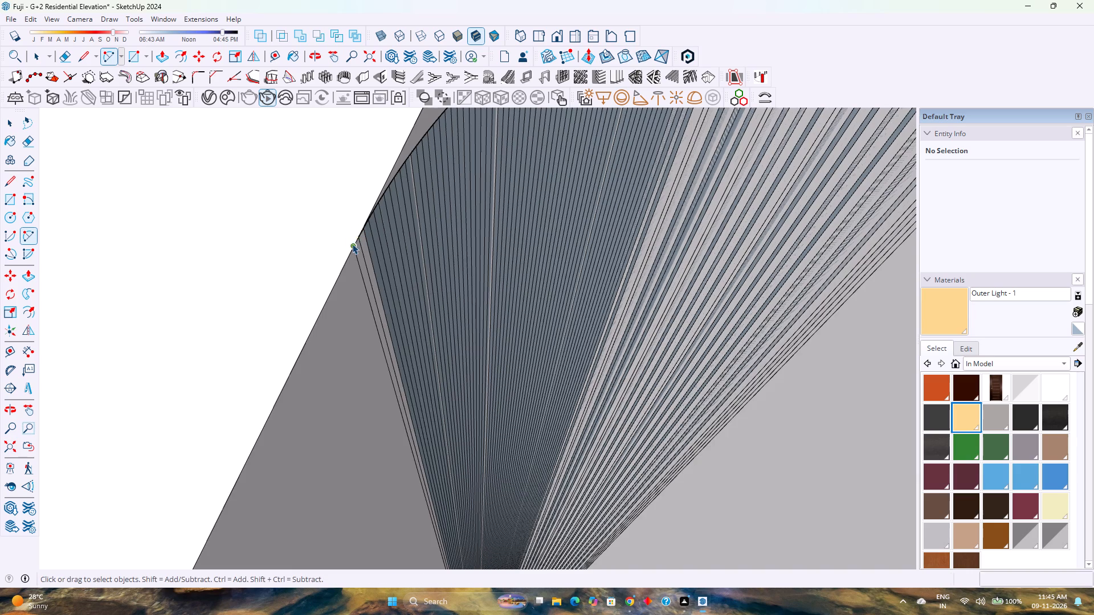
On the block's top, draw lines about 3" long joining the square inner corner to each endpoint of the rounded corner's arc.
scroll(352, 244, down, 4)
shift+middle_drag(352, 244, 358, 400)
scroll(357, 364, down, 10)
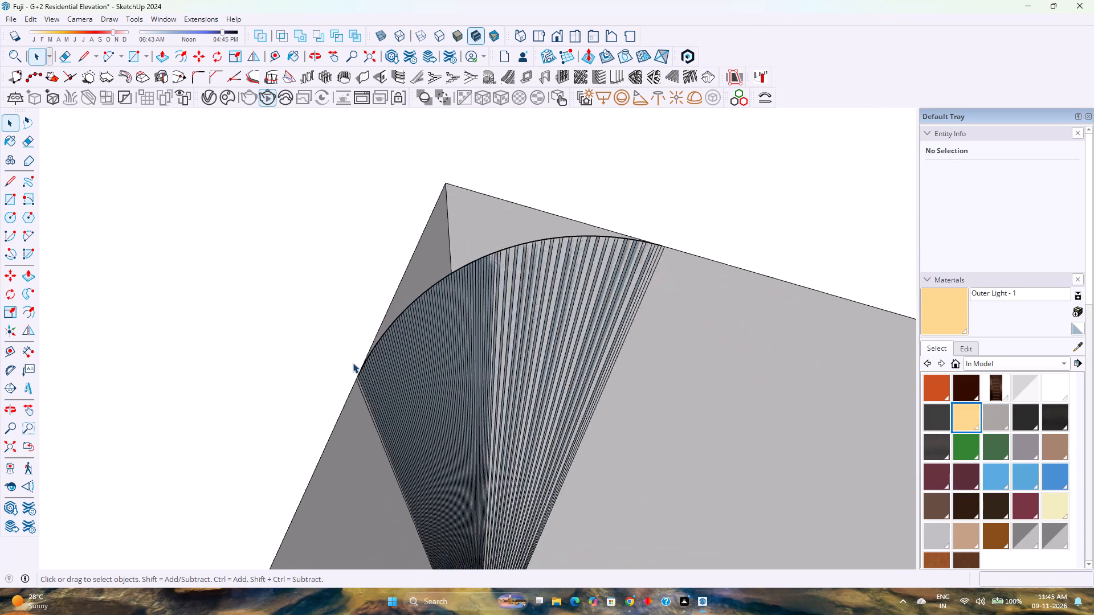
scroll(353, 363, down, 2)
key(l)
click(422, 224)
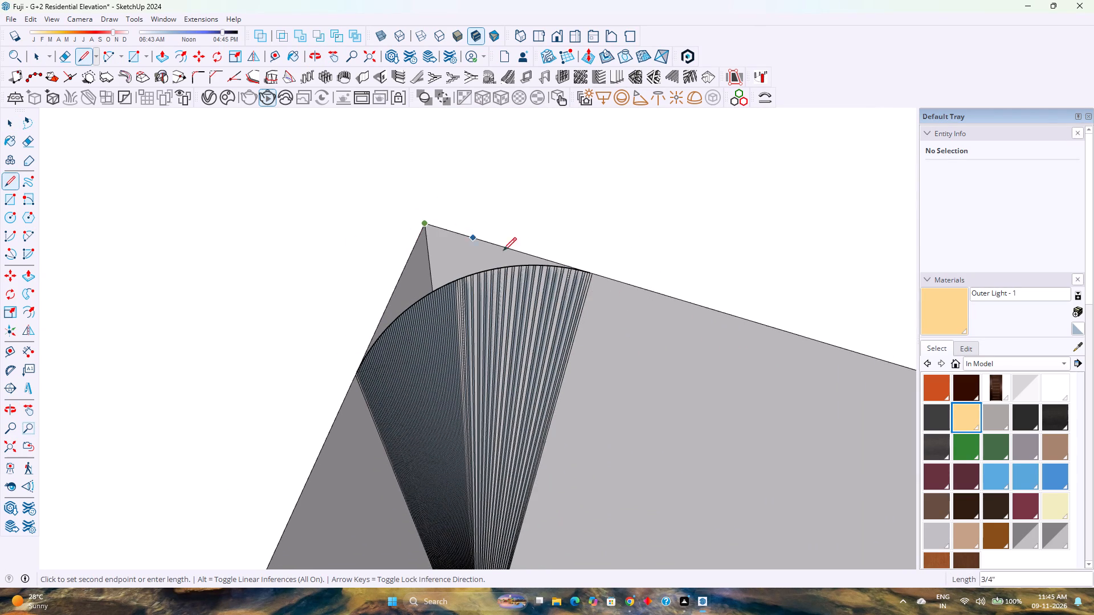
click(595, 274)
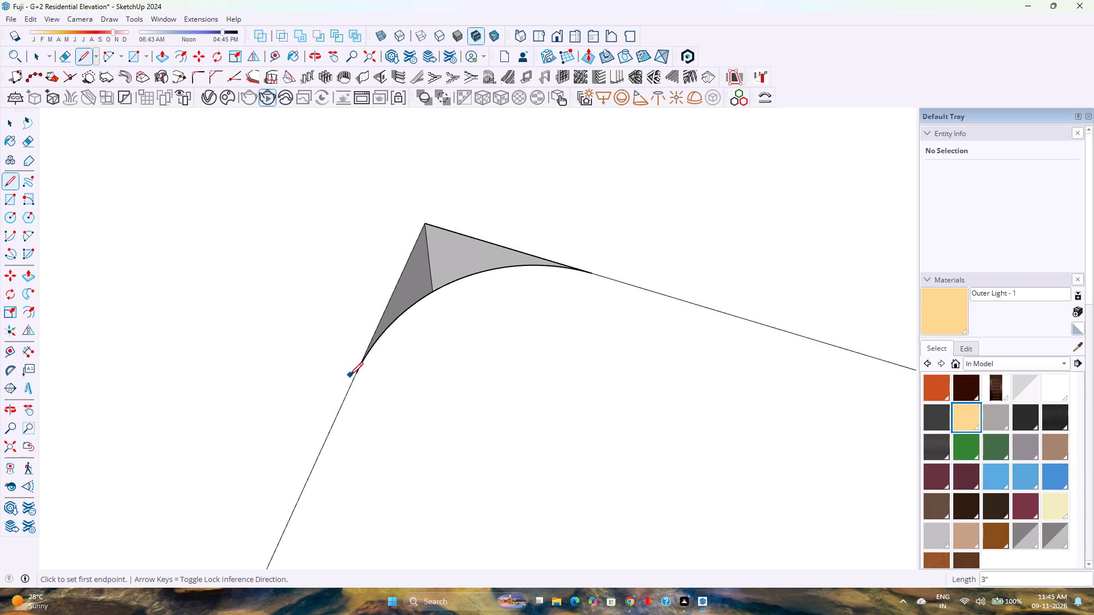
click(354, 374)
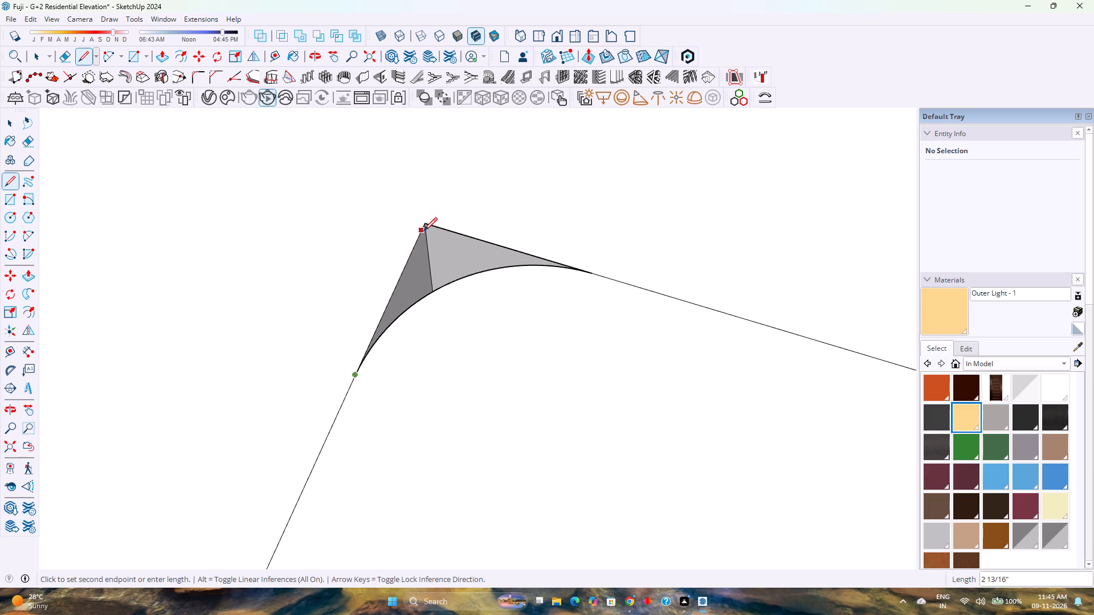
click(426, 225)
Delete the large face covering the opening at the block's top.
key(space)
click(531, 404)
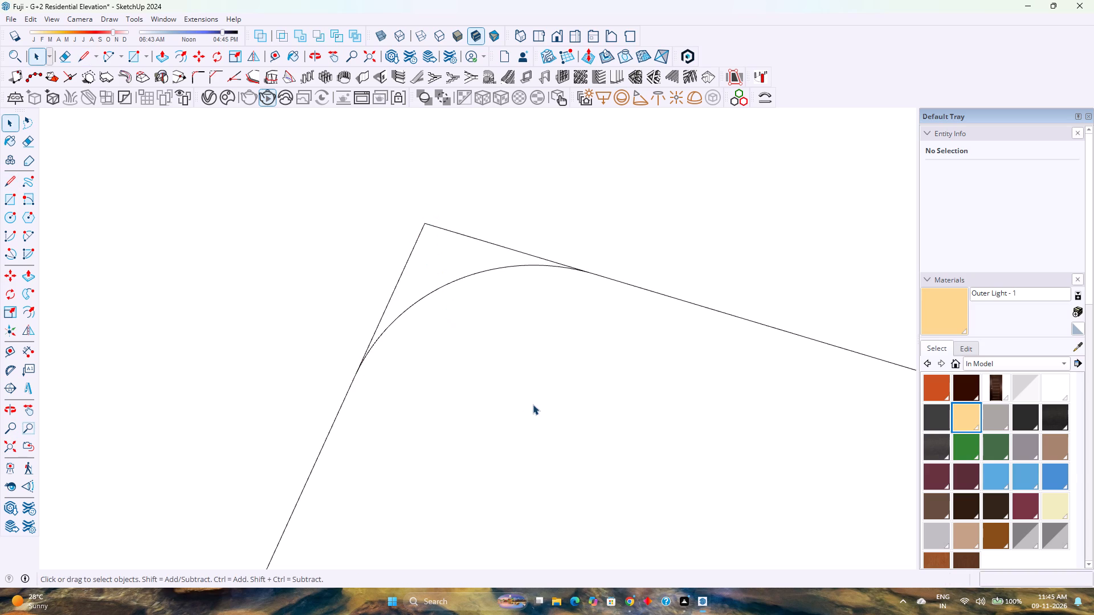
key(Delete)
middle_drag(533, 397, 479, 276)
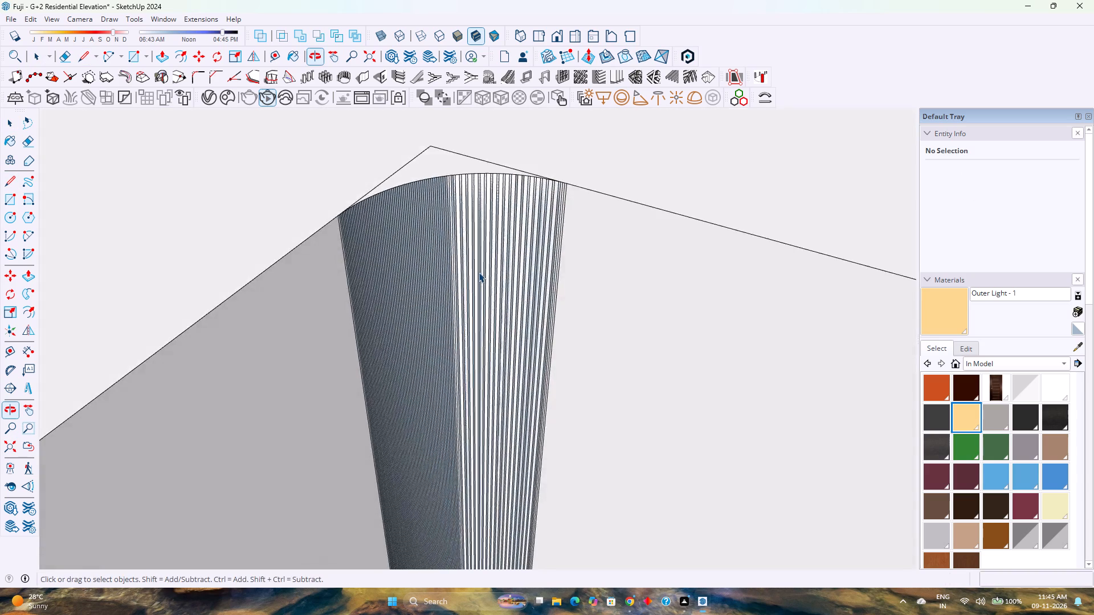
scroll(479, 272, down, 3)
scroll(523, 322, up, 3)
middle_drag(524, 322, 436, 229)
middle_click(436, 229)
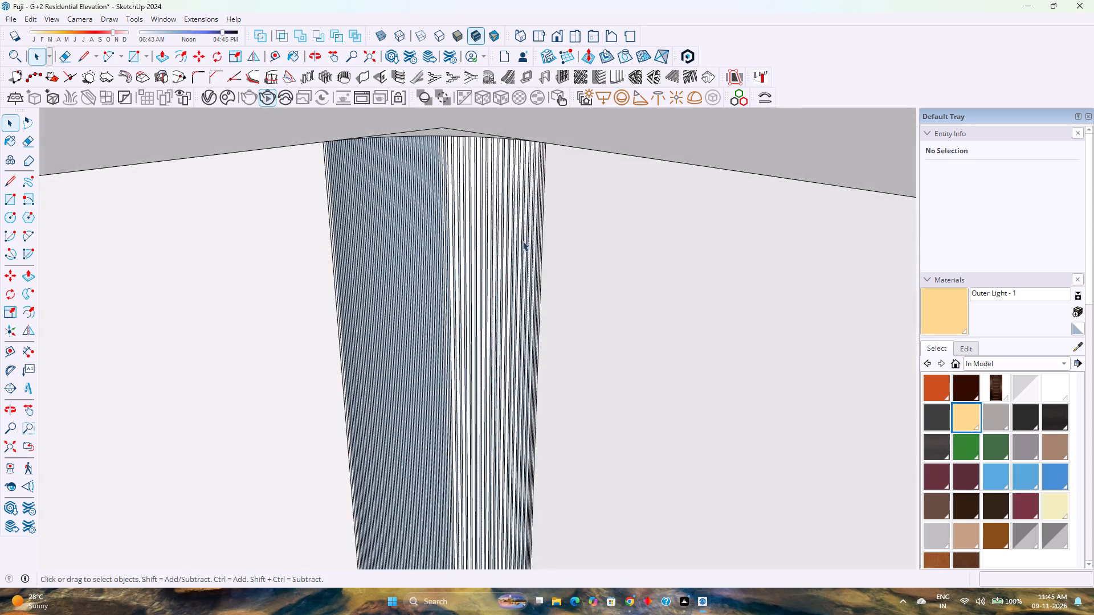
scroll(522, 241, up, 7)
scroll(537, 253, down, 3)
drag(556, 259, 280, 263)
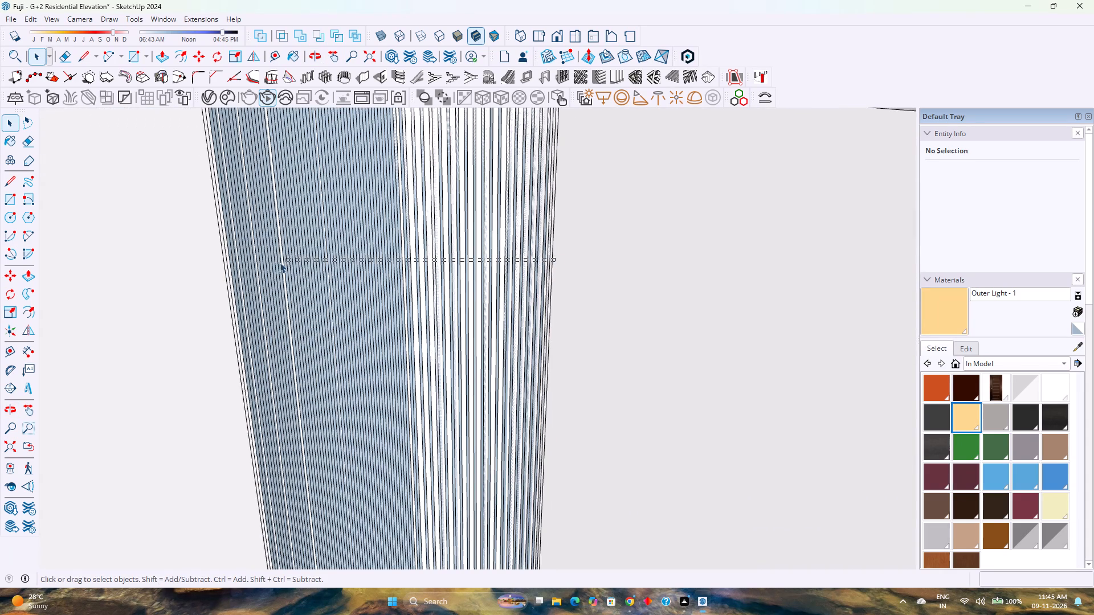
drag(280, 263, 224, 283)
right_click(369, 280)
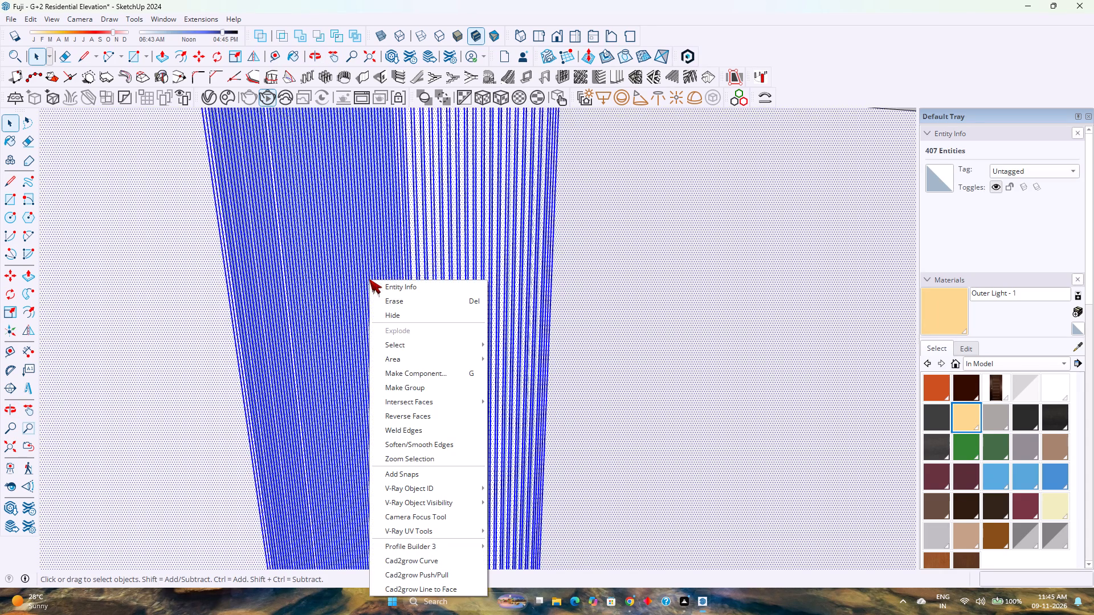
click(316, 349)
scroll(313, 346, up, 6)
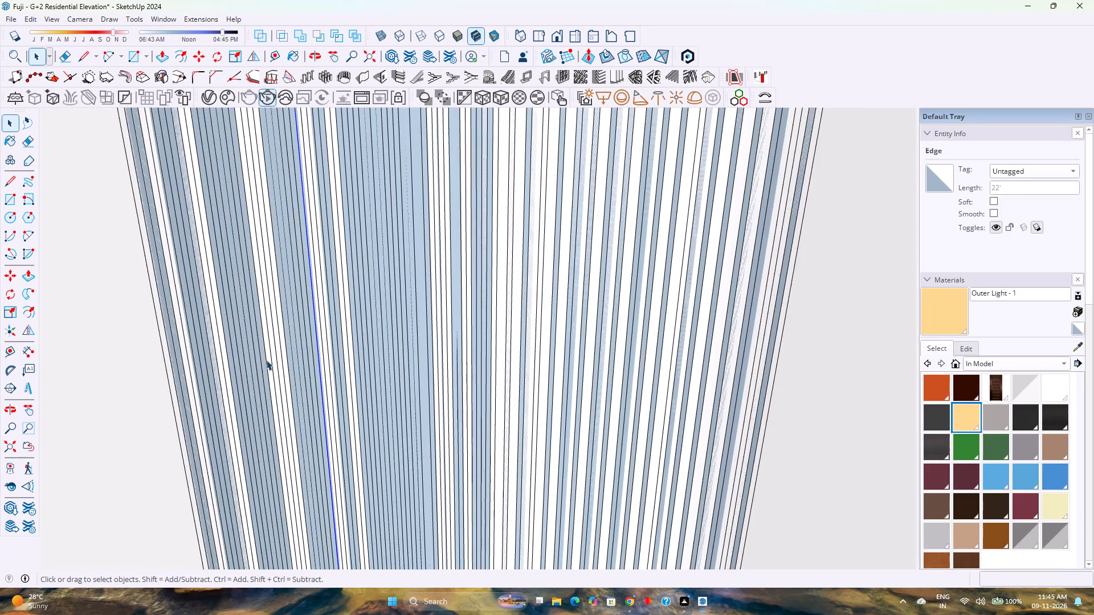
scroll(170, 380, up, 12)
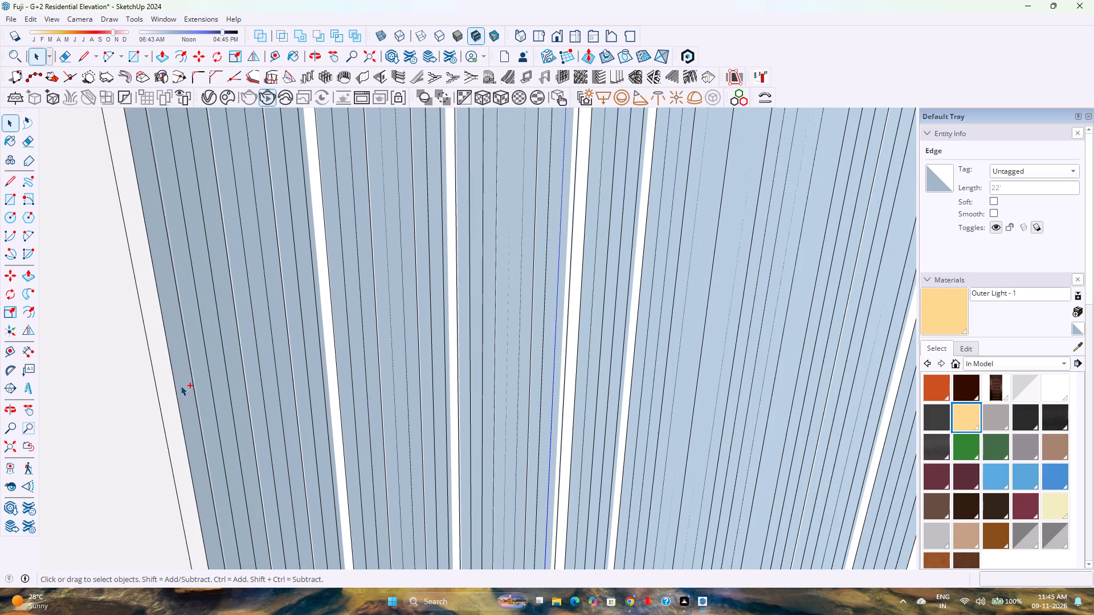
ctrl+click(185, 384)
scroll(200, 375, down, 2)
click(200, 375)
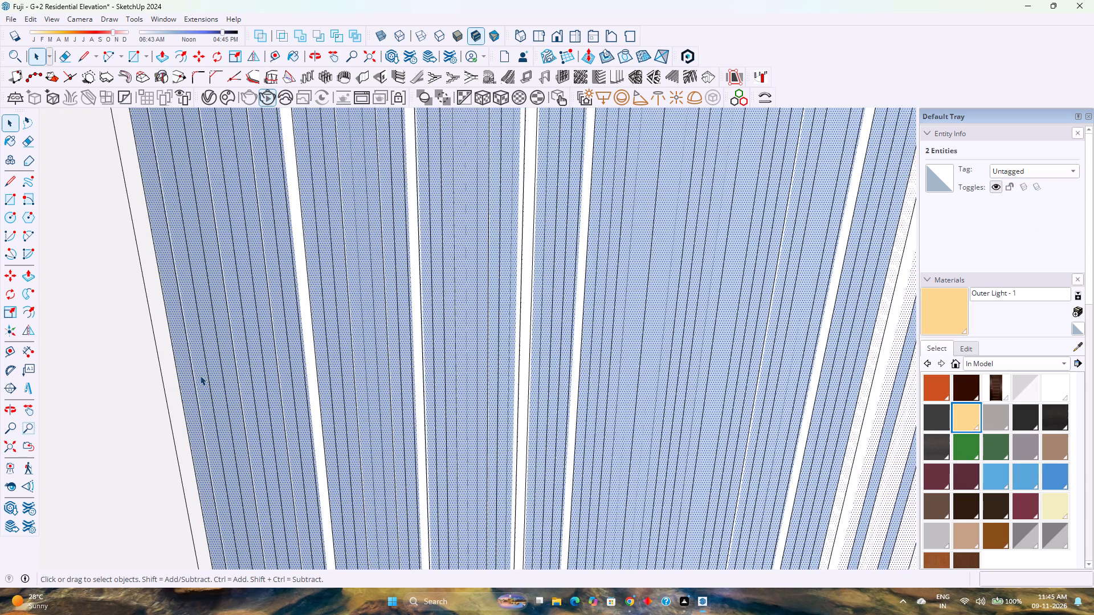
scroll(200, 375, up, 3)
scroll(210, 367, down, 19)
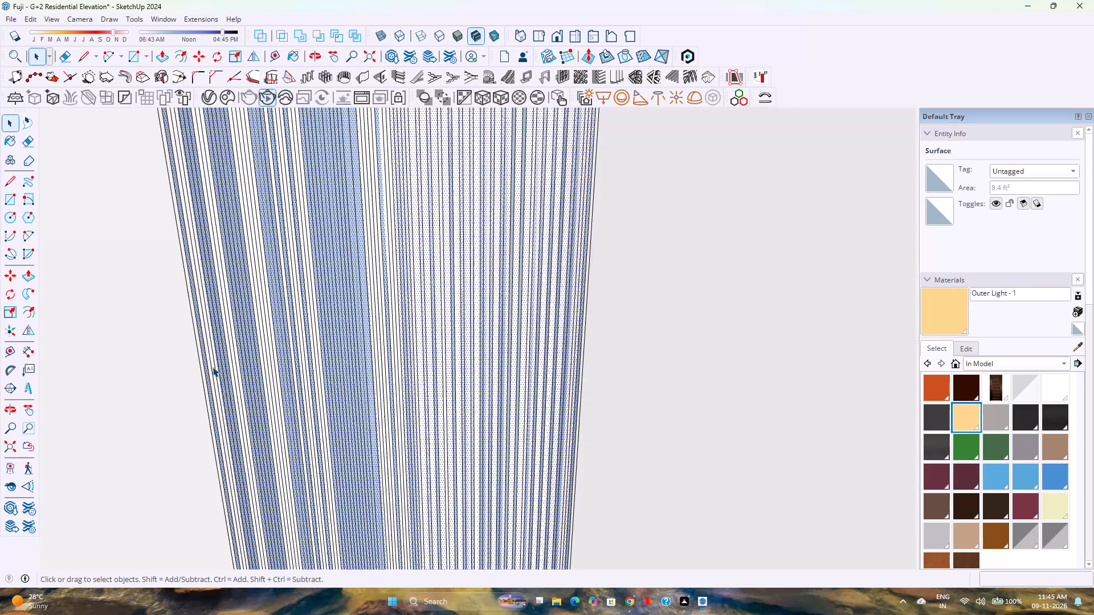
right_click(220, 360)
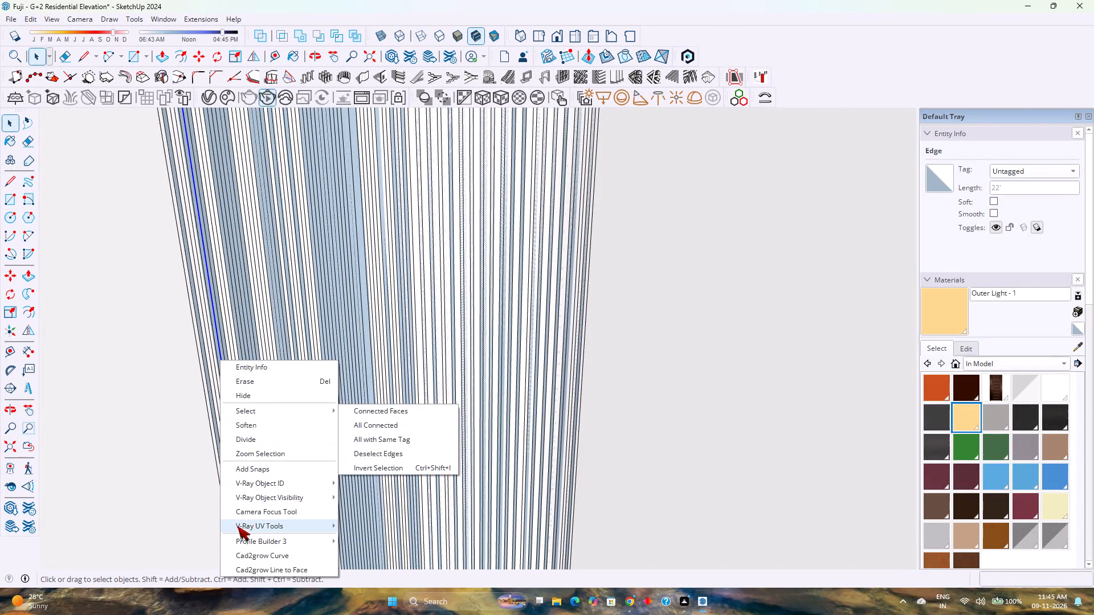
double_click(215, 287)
Reverse the faces of the curved surface at the block's rounded inner corner.
scroll(214, 300, up, 7)
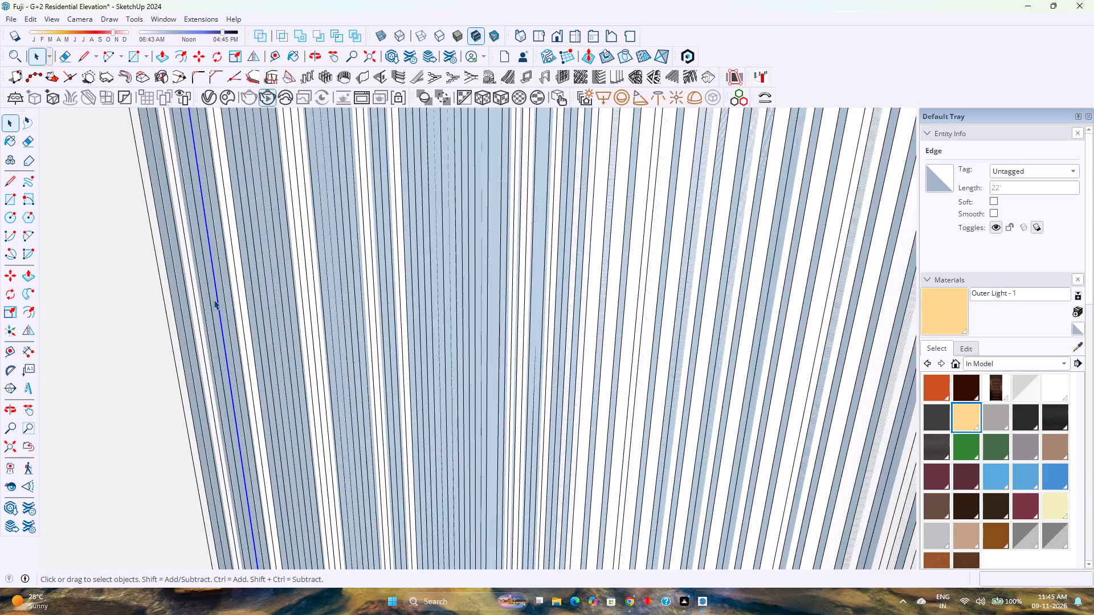
scroll(214, 300, up, 3)
click(214, 300)
click(214, 300)
right_click(214, 300)
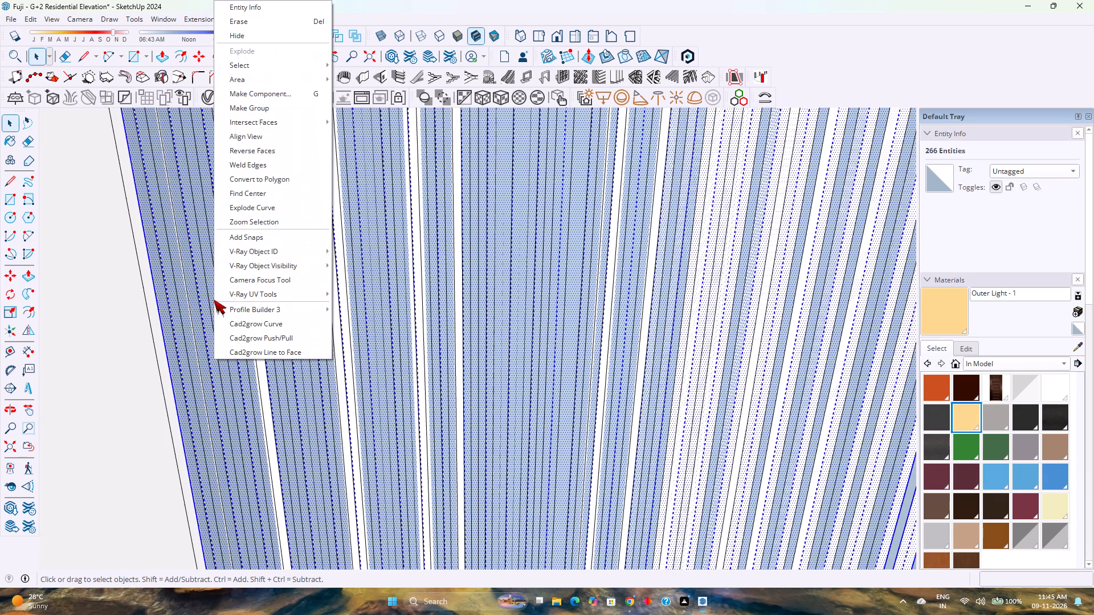
click(262, 151)
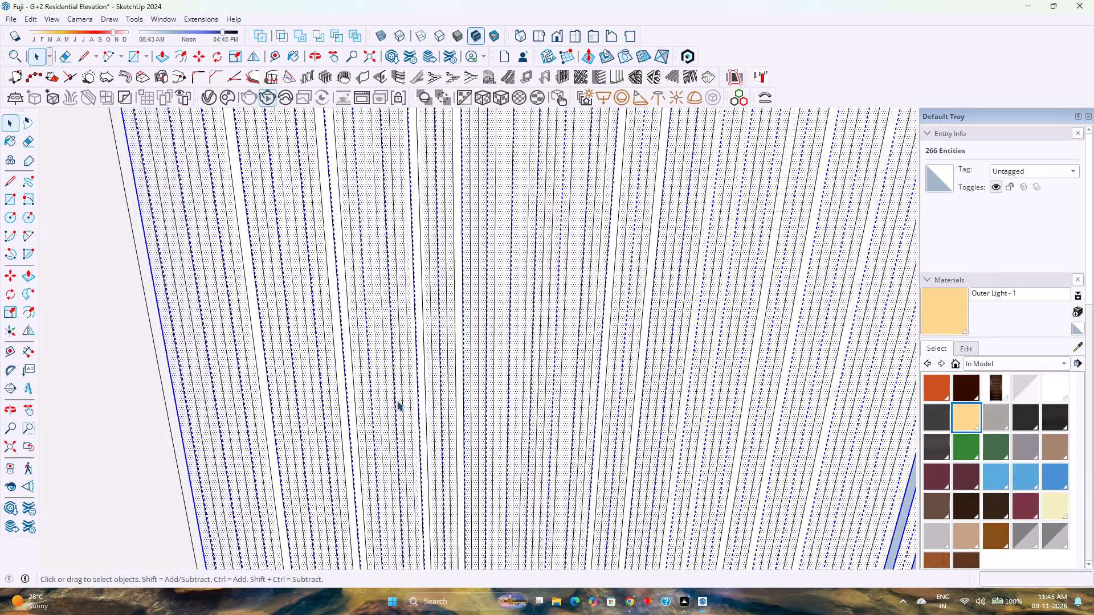
scroll(401, 401, down, 17)
key(Escape)
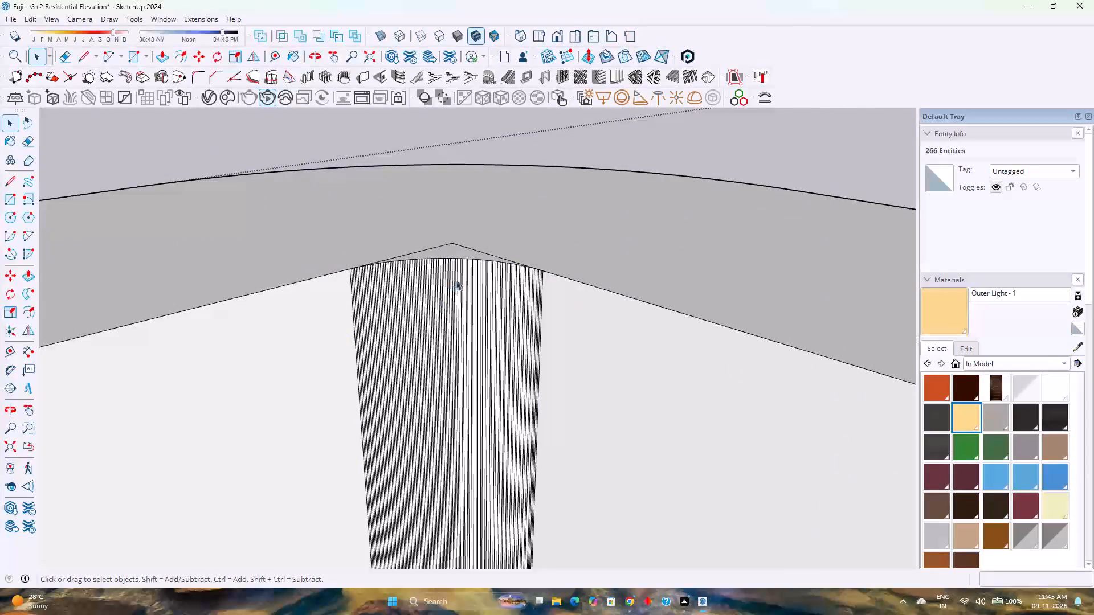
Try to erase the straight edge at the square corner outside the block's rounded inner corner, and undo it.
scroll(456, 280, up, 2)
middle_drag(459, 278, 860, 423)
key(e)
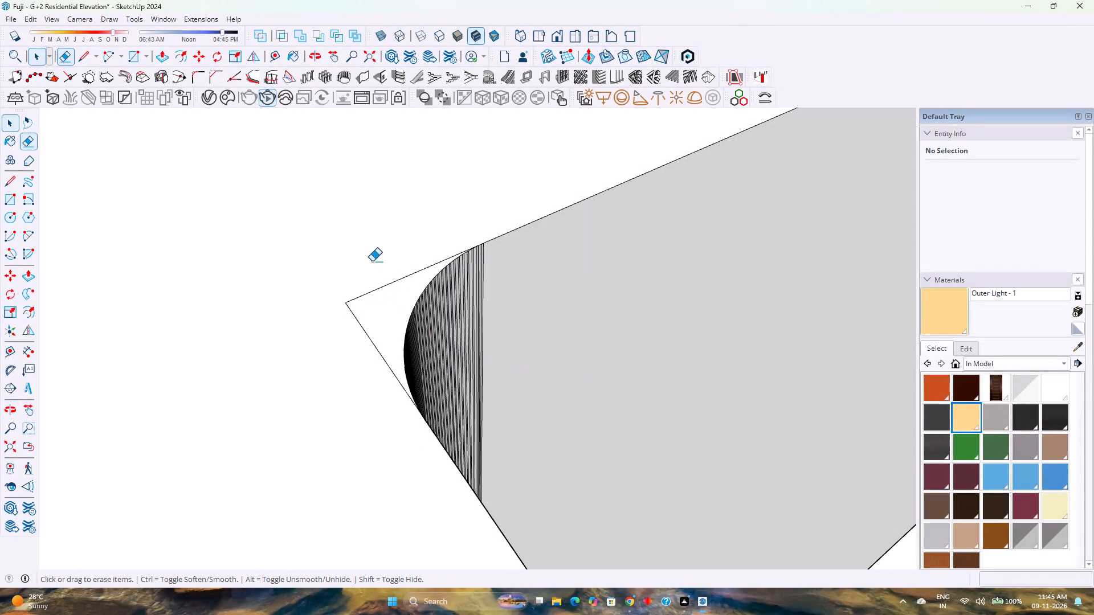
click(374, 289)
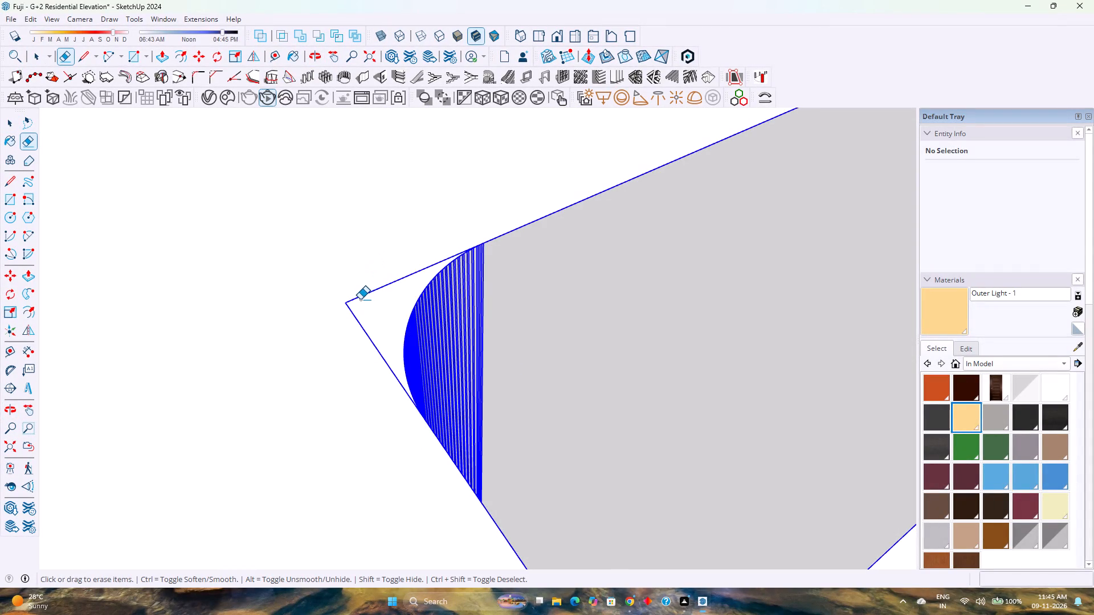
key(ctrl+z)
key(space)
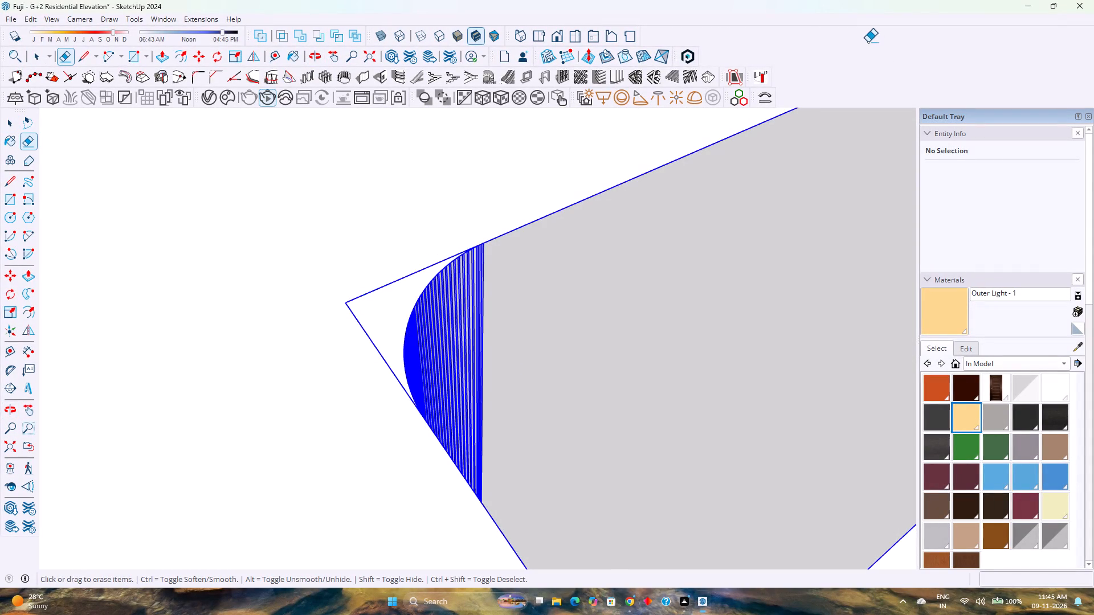
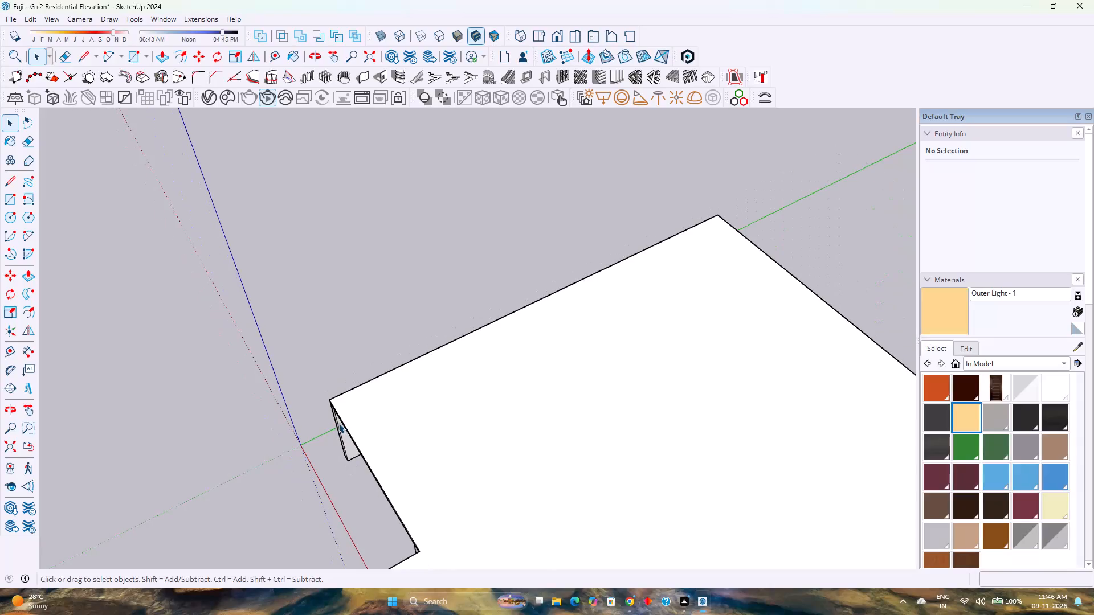
Undo the last two operations on the projecting block with the notched corner.
key(ctrl+z)
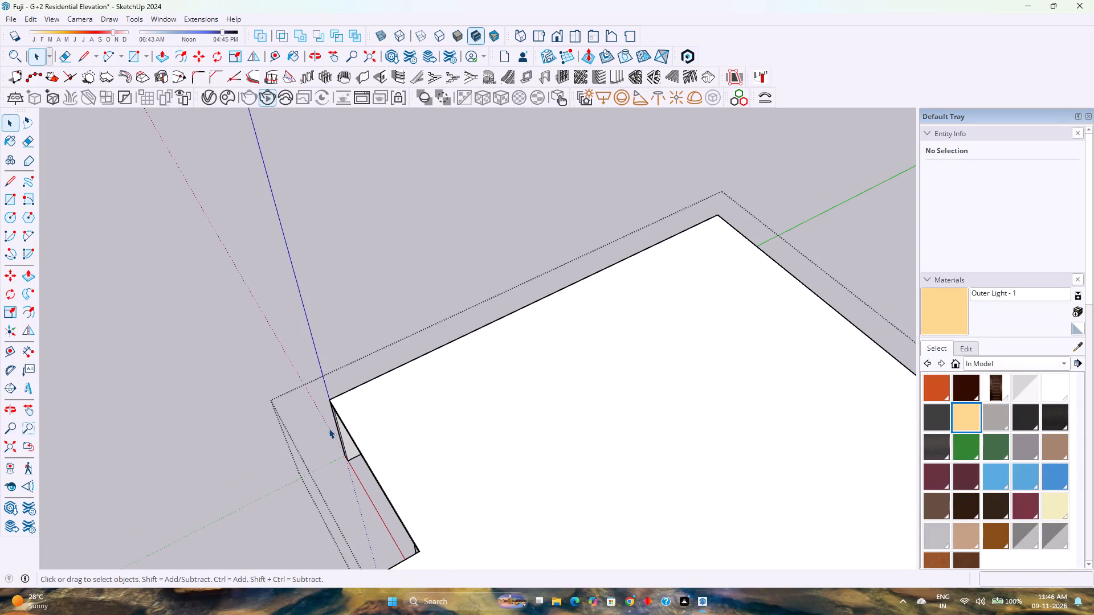
scroll(346, 397, down, 8)
key(ctrl+z)
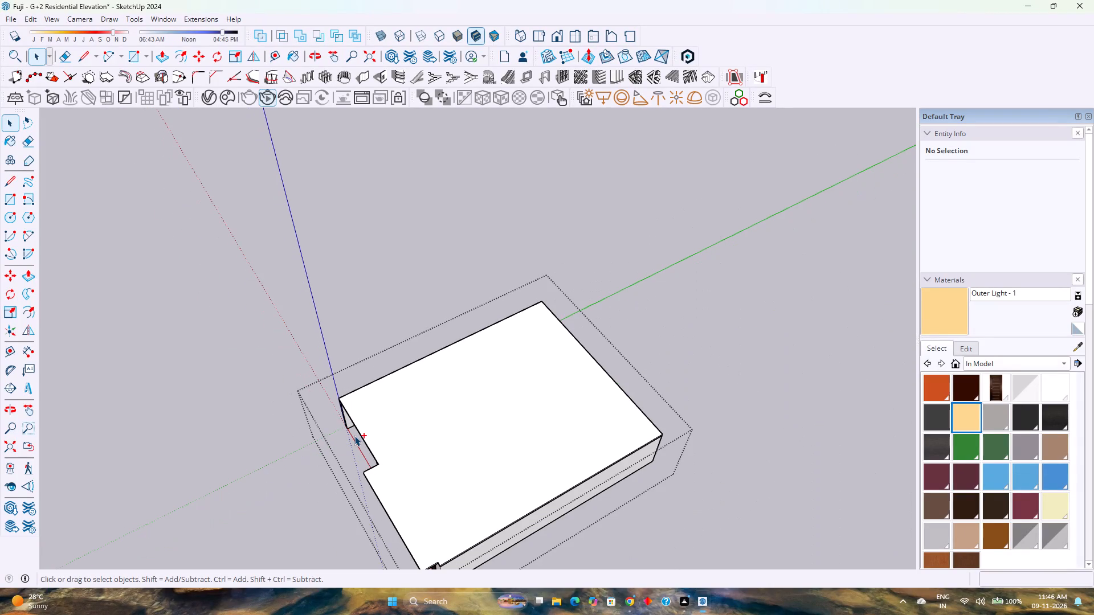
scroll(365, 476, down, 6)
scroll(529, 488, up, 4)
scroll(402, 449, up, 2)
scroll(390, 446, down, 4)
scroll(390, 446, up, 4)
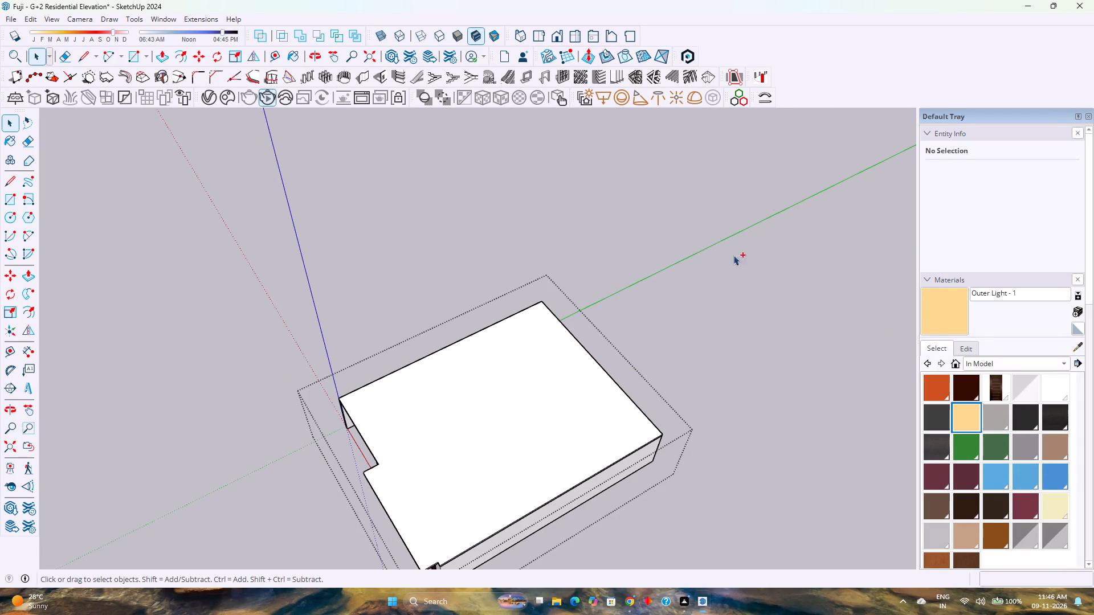
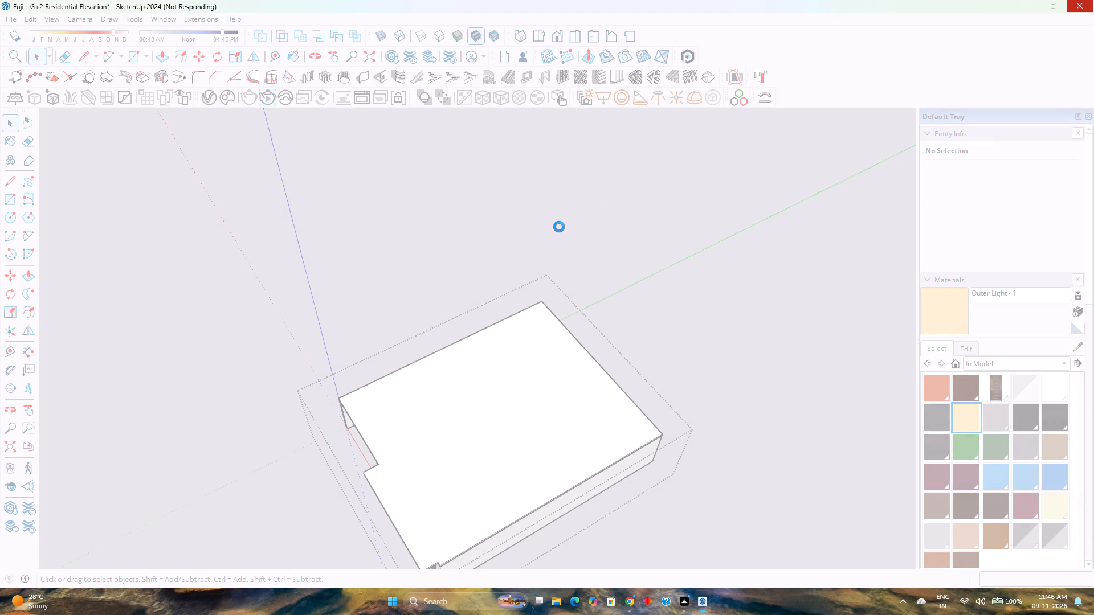
Erase the two leftover square-corner edges outside the rounded inner corner on the projecting block's top rim.
scroll(389, 377, down, 1)
scroll(387, 418, up, 3)
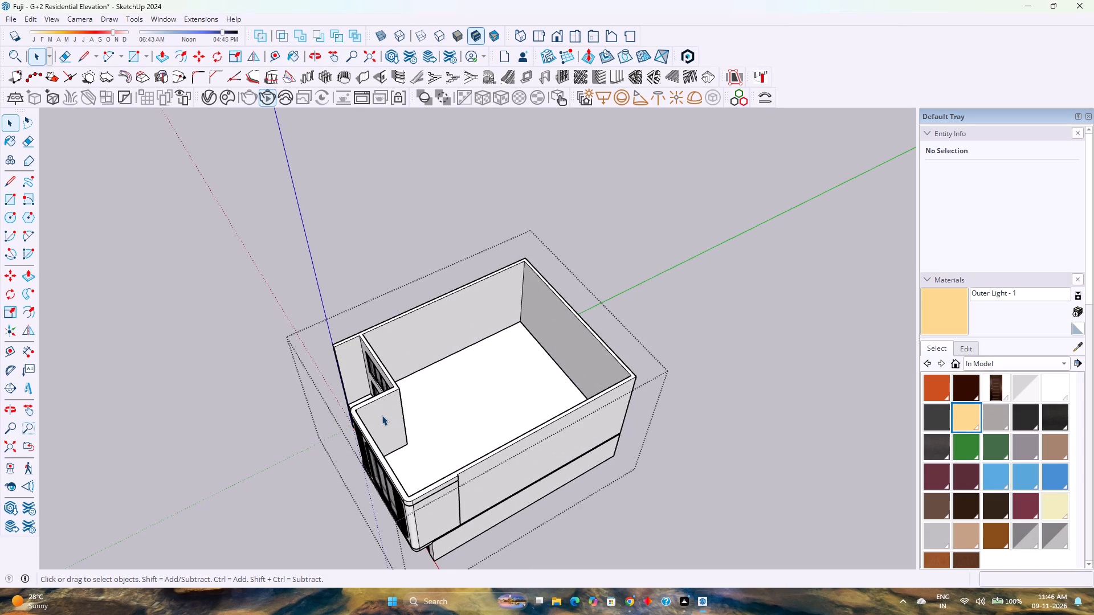
scroll(382, 415, up, 20)
scroll(382, 415, up, 6)
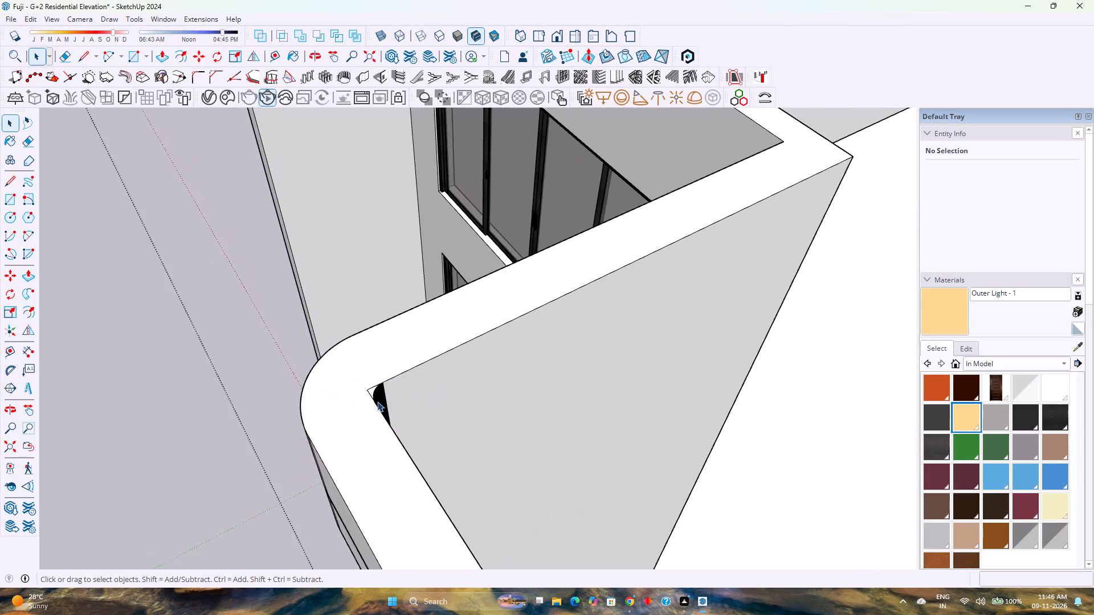
scroll(377, 401, up, 6)
middle_drag(371, 404, 88, 339)
middle_click(88, 339)
scroll(448, 362, up, 6)
middle_drag(354, 352, 283, 250)
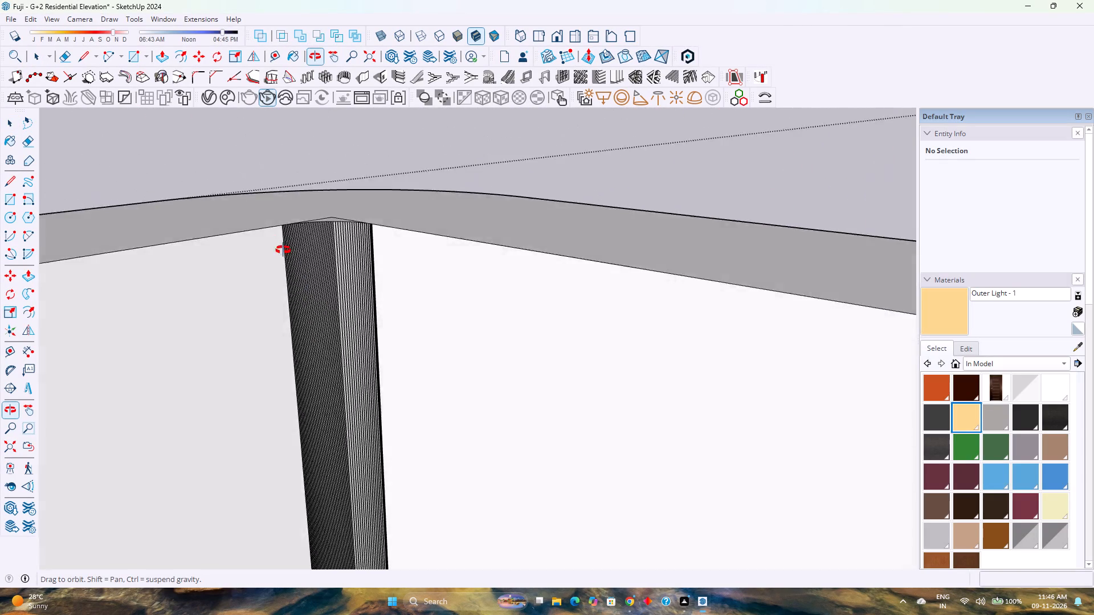
middle_drag(283, 250, 446, 437)
scroll(308, 335, up, 6)
double_click(297, 280)
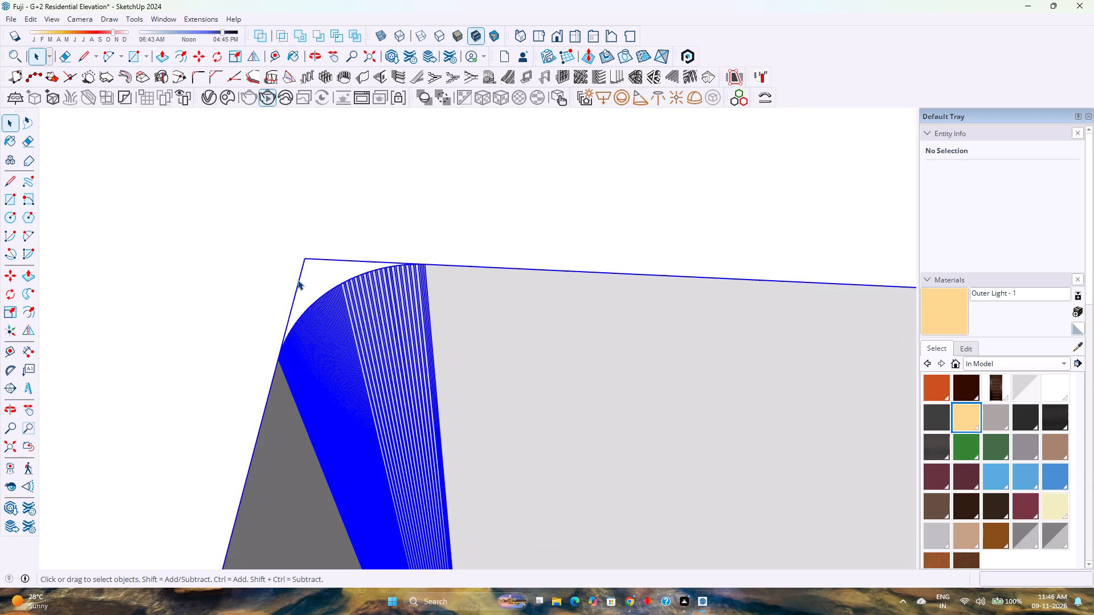
click(299, 278)
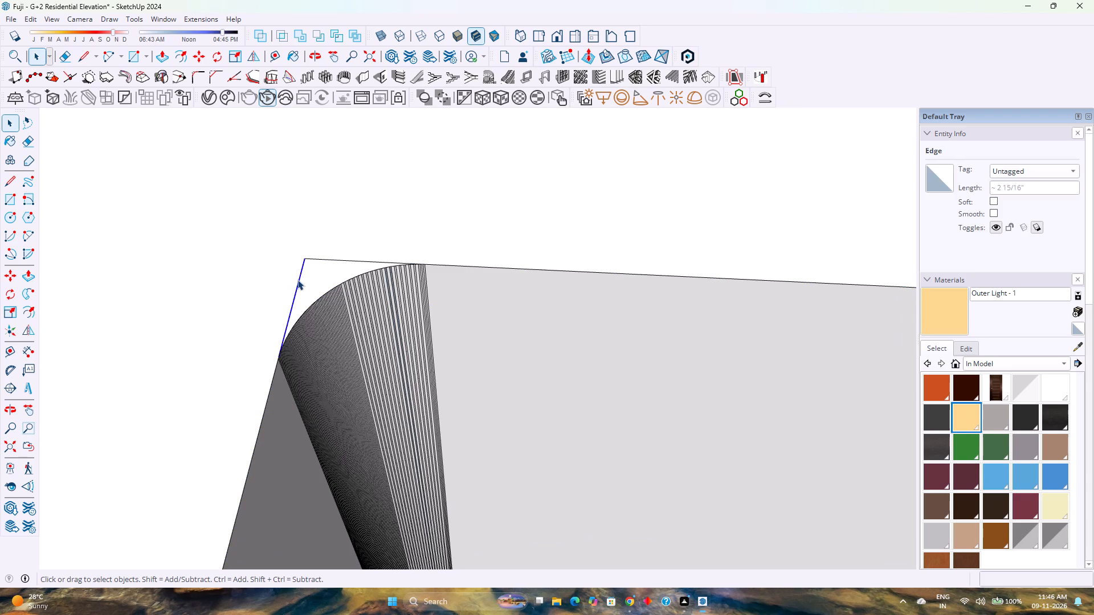
key(e)
drag(289, 280, 308, 281)
click(321, 260)
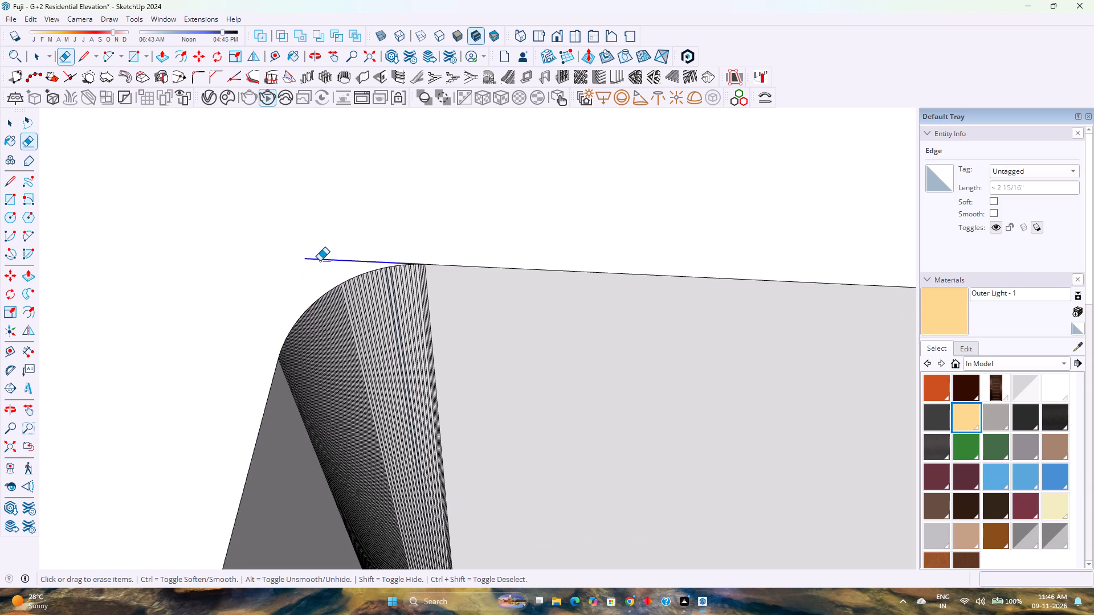
scroll(323, 263, down, 3)
key(space)
Draw a line along the square edge of the inner corner on the projecting block's underside, filling the open sliver beside the curve.
scroll(316, 273, down, 6)
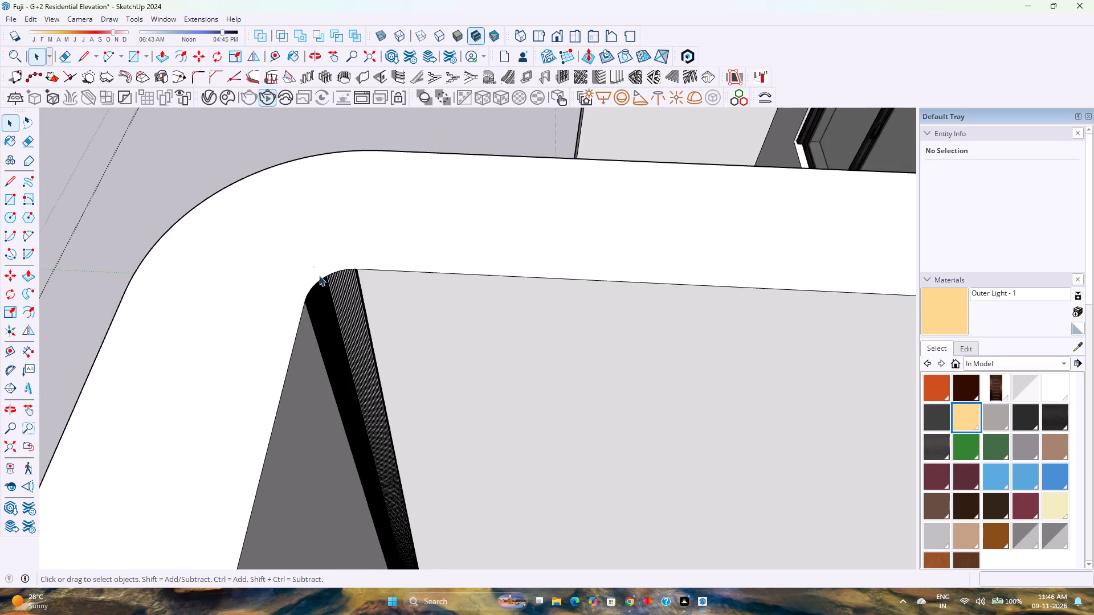
scroll(319, 276, down, 3)
middle_drag(186, 361, 541, 261)
scroll(577, 256, down, 9)
middle_drag(486, 328, 536, 261)
middle_drag(536, 261, 615, 202)
scroll(638, 195, down, 3)
middle_drag(598, 346, 647, 229)
scroll(607, 266, down, 2)
middle_drag(567, 319, 569, 239)
scroll(580, 323, up, 6)
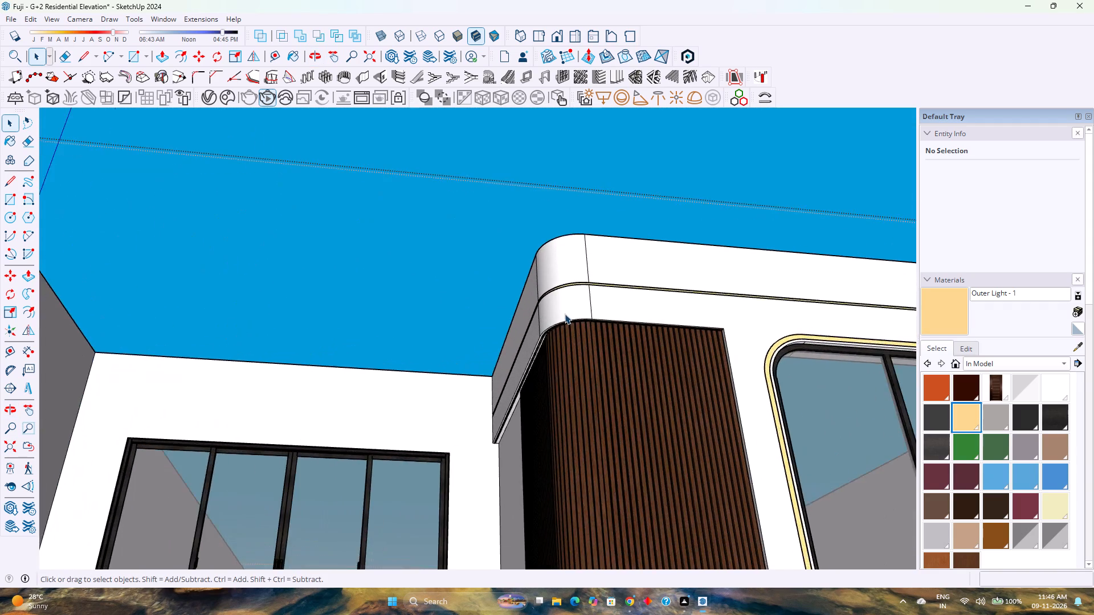
scroll(546, 350, up, 2)
middle_drag(545, 350, 548, 271)
scroll(577, 343, up, 4)
scroll(577, 342, down, 10)
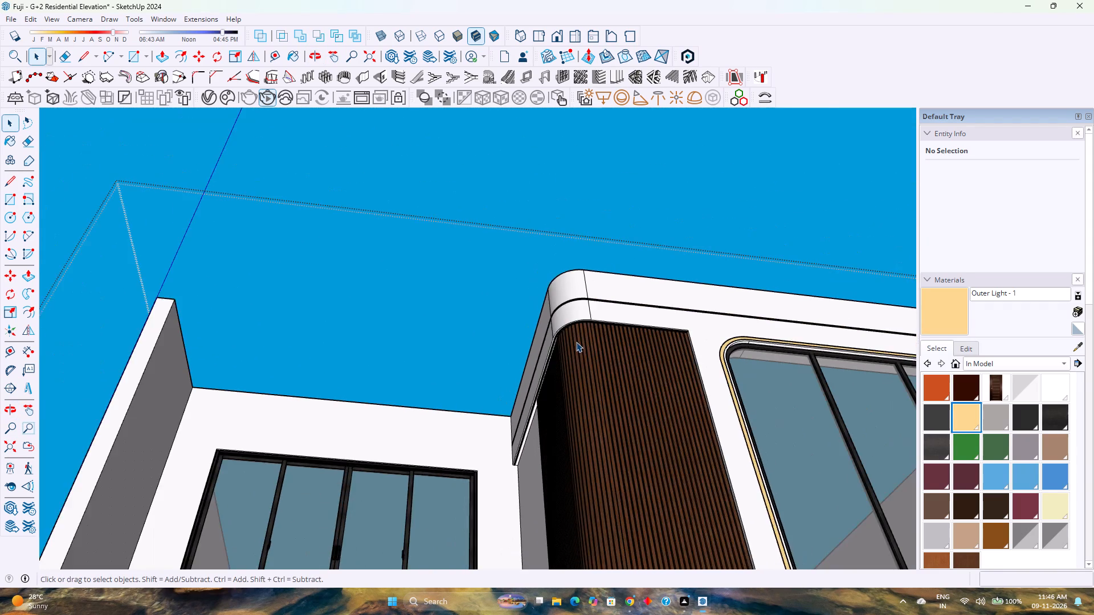
scroll(576, 342, down, 16)
middle_drag(583, 441, 541, 384)
scroll(560, 403, up, 5)
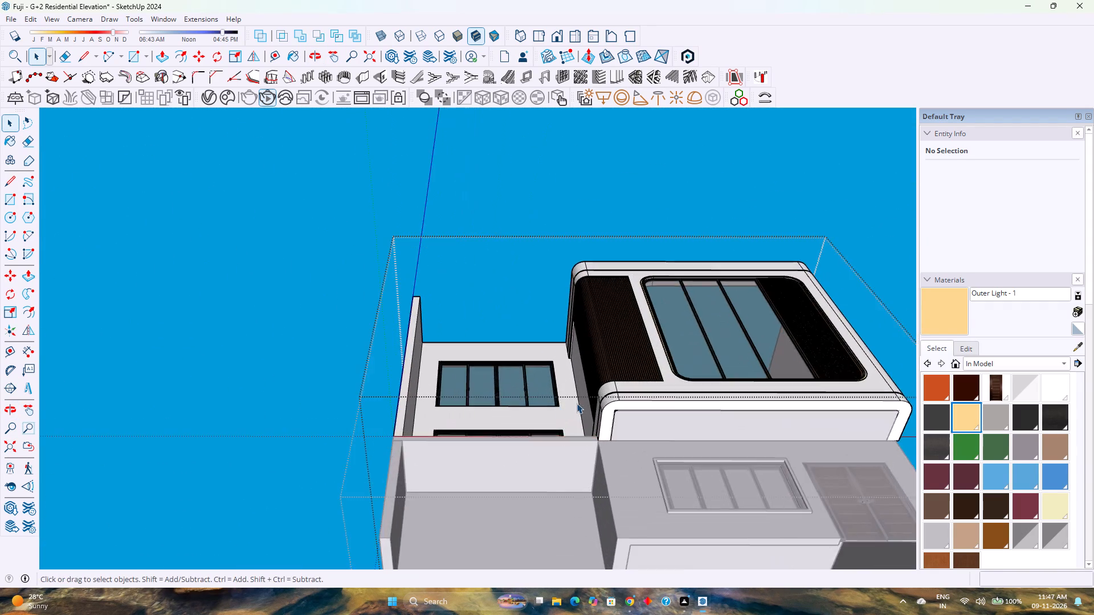
scroll(644, 423, up, 19)
middle_drag(599, 417, 592, 416)
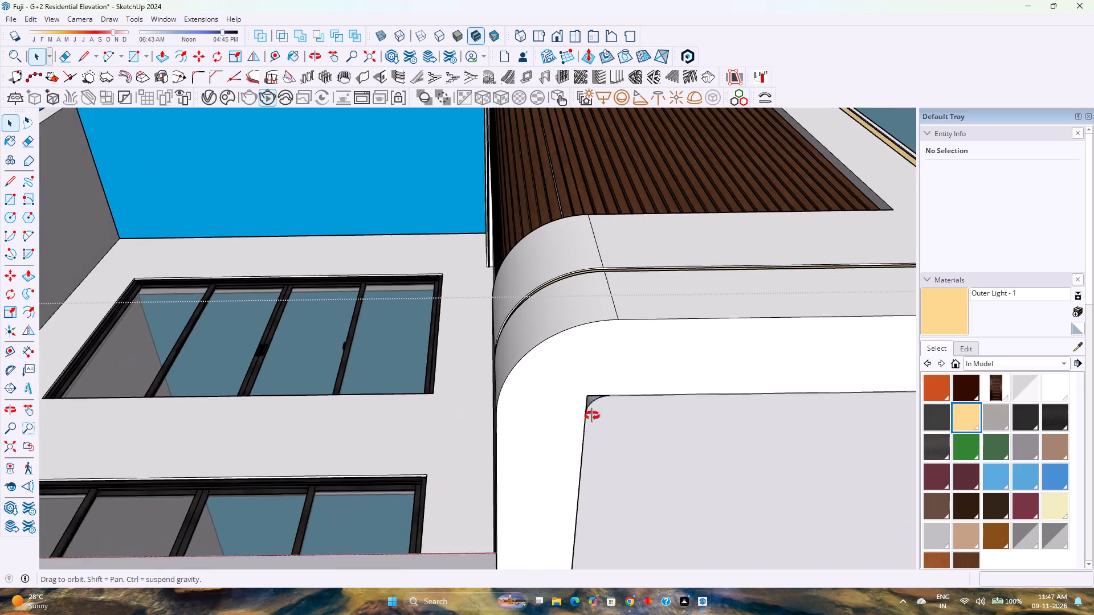
middle_drag(592, 416, 560, 396)
scroll(579, 391, up, 8)
middle_drag(591, 382, 508, 294)
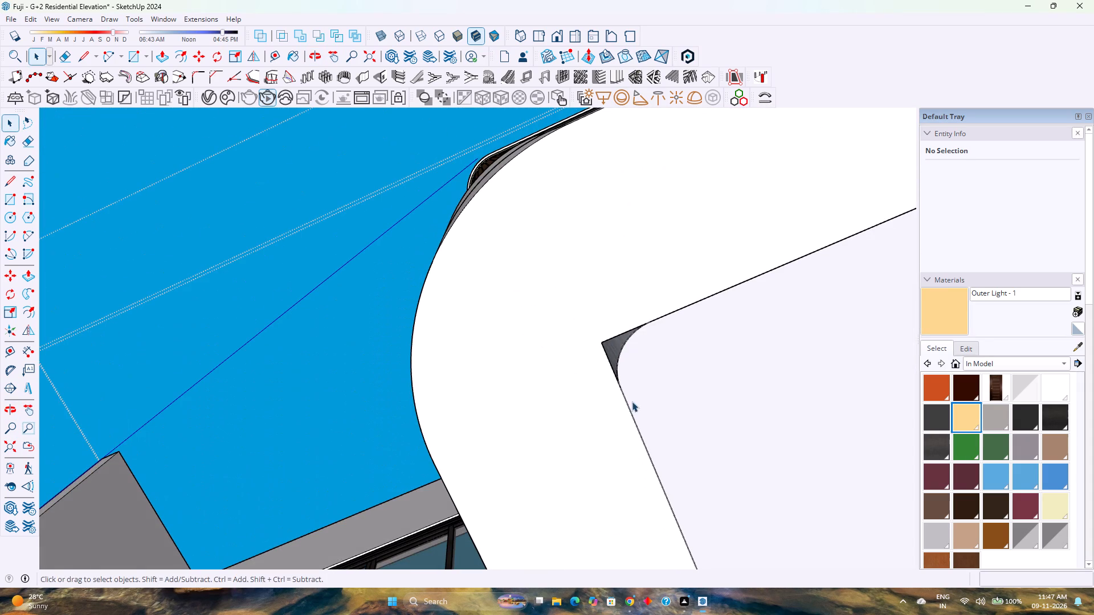
key(l)
click(606, 345)
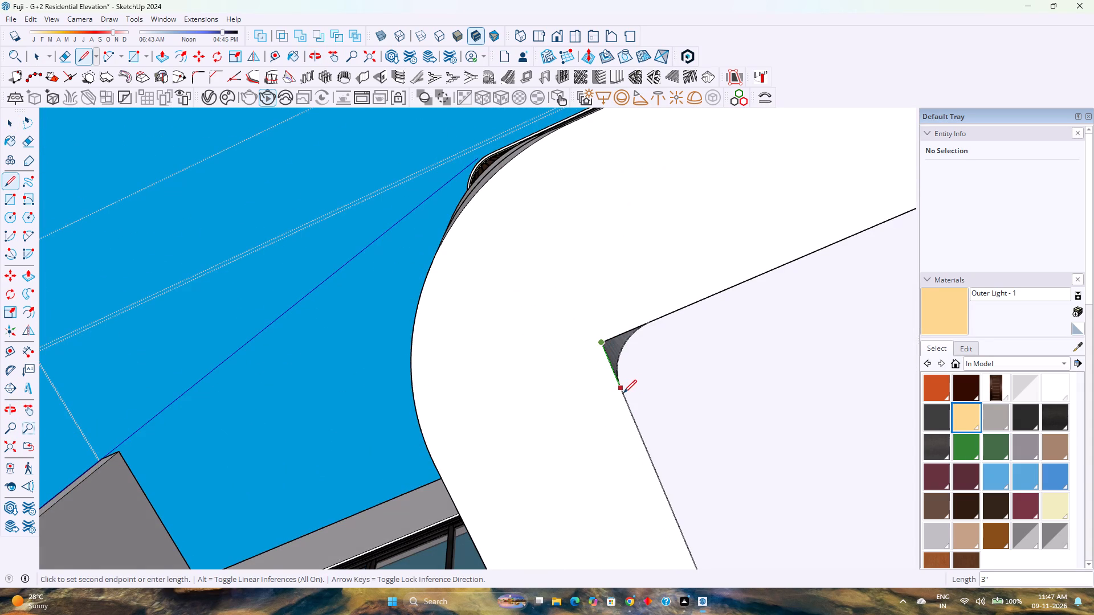
click(623, 393)
Erase the two leftover square-corner edges beside the rounded inner corner on the projecting block's underside.
key(e)
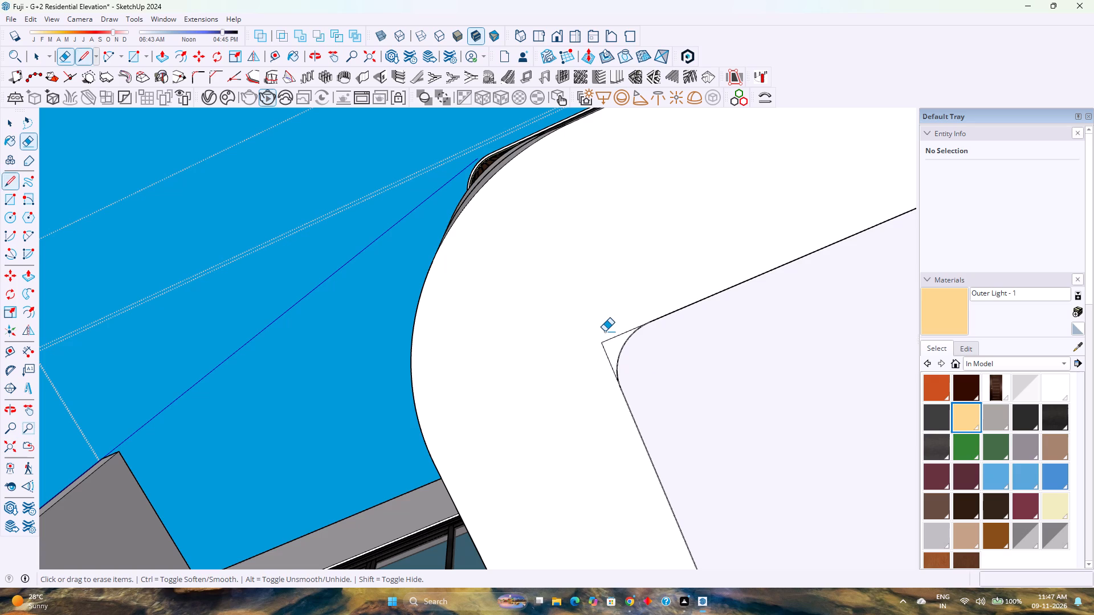
drag(605, 331, 605, 364)
key(space)
Switch to the standard front view and save the model.
scroll(126, 333, down, 2)
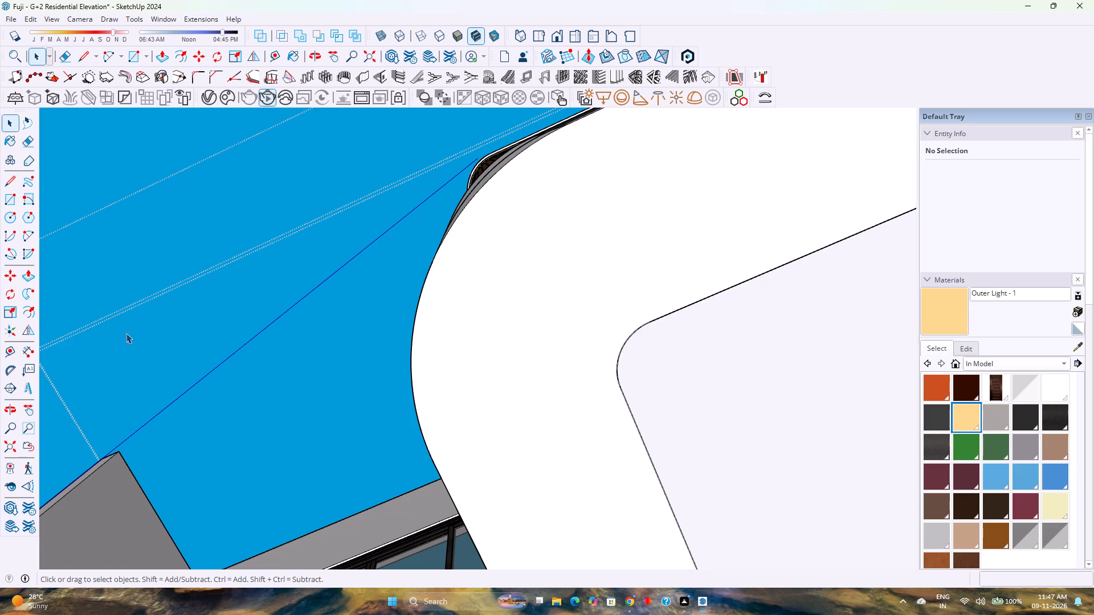
scroll(126, 333, down, 1)
click(557, 40)
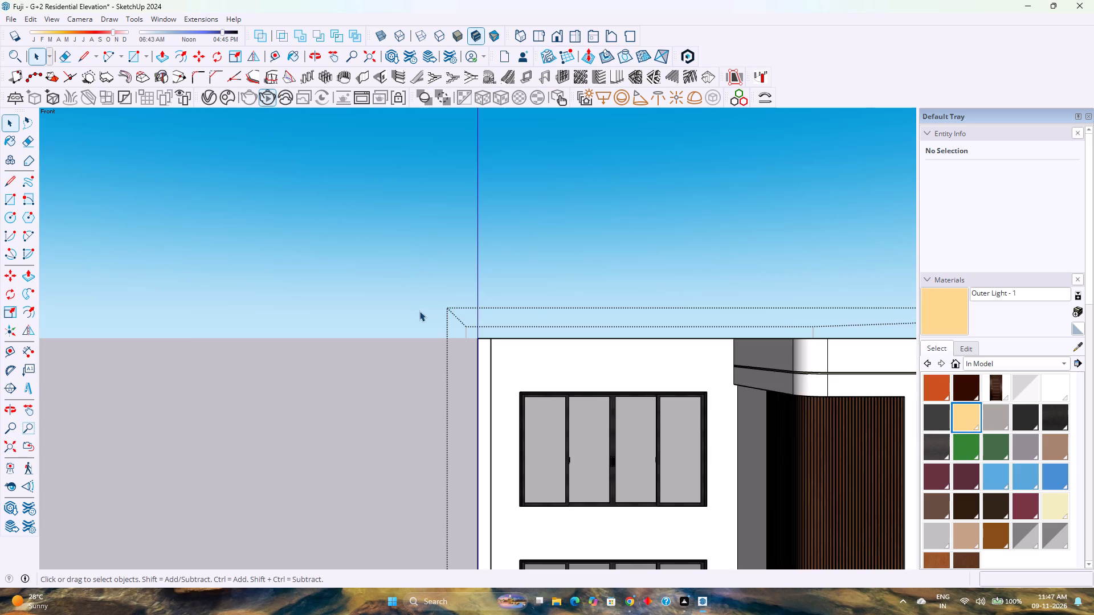
scroll(425, 309, down, 13)
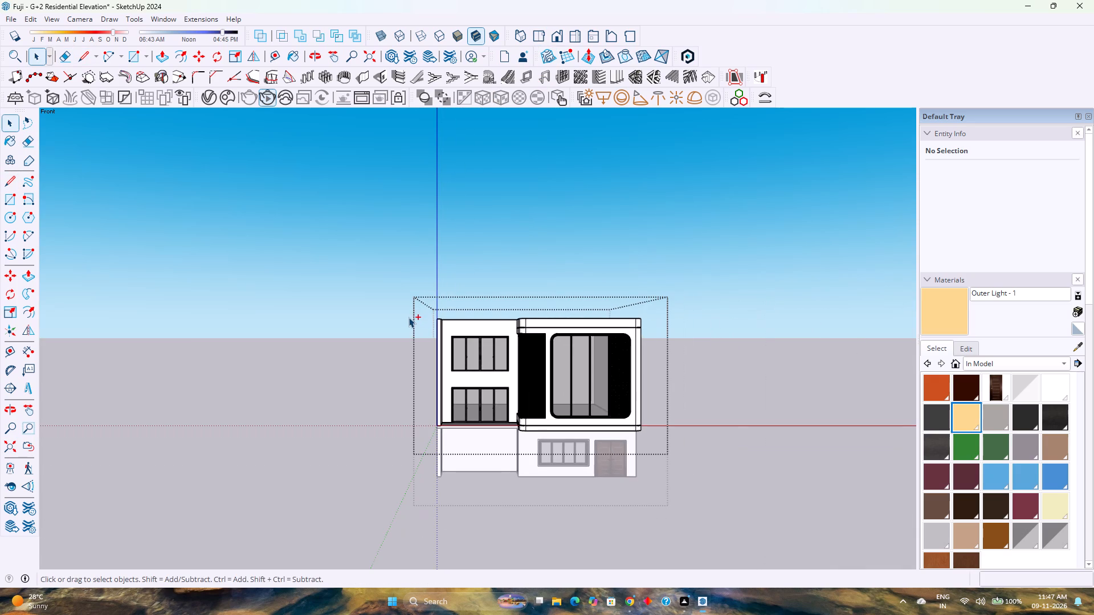
key(ctrl+s)
Examine the projecting block's front face, including the slatted cladding, large rounded window and patterned screen.
scroll(620, 386, up, 9)
scroll(621, 377, down, 1)
scroll(621, 377, up, 3)
scroll(621, 376, down, 3)
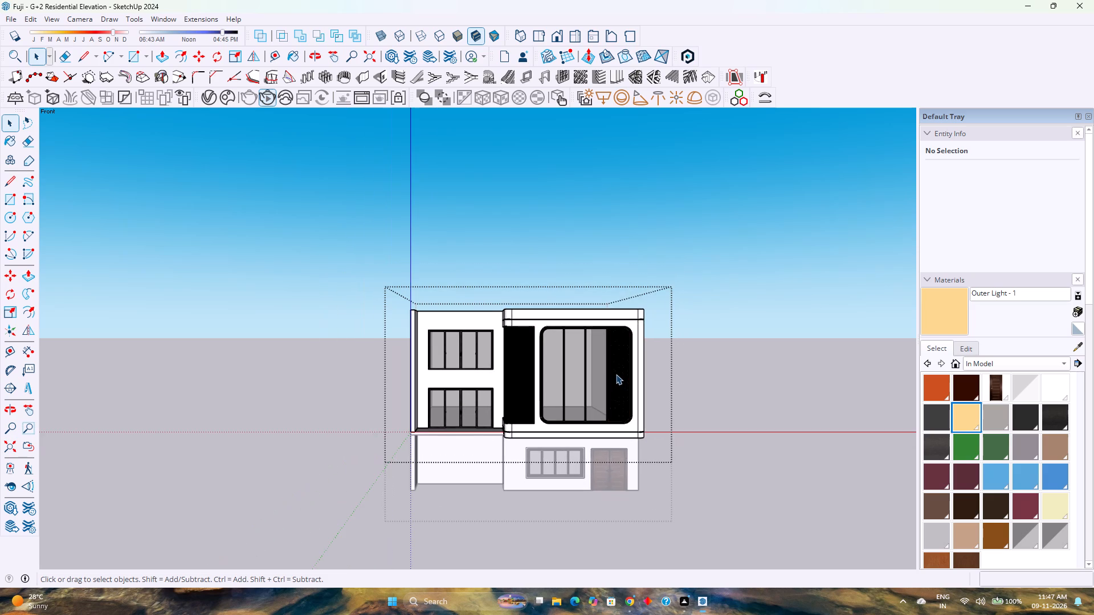
scroll(615, 373, up, 4)
scroll(615, 373, down, 3)
scroll(614, 372, up, 2)
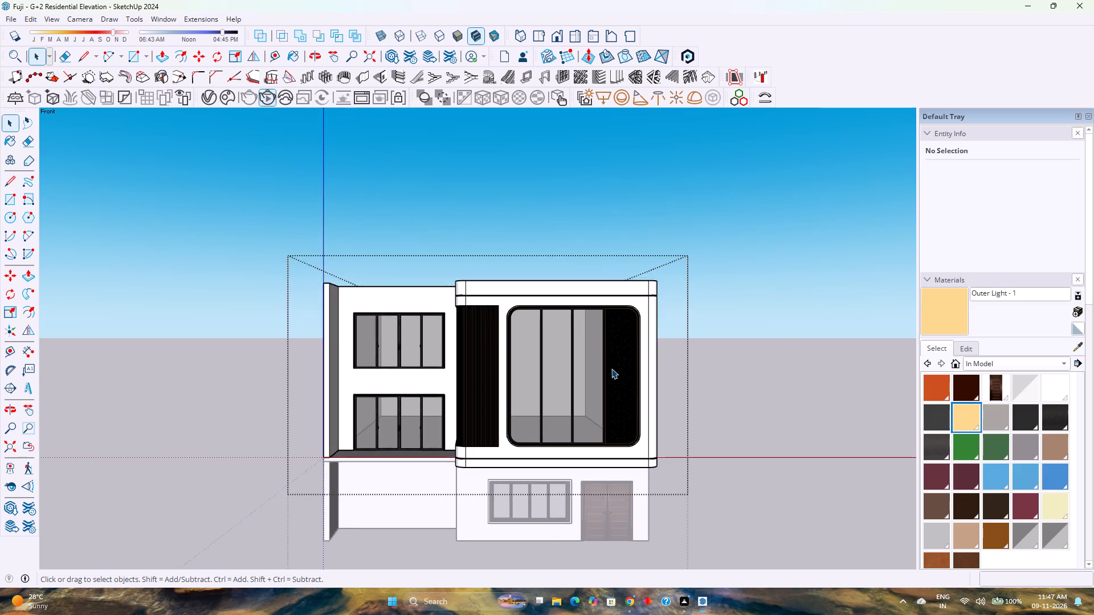
scroll(611, 368, up, 8)
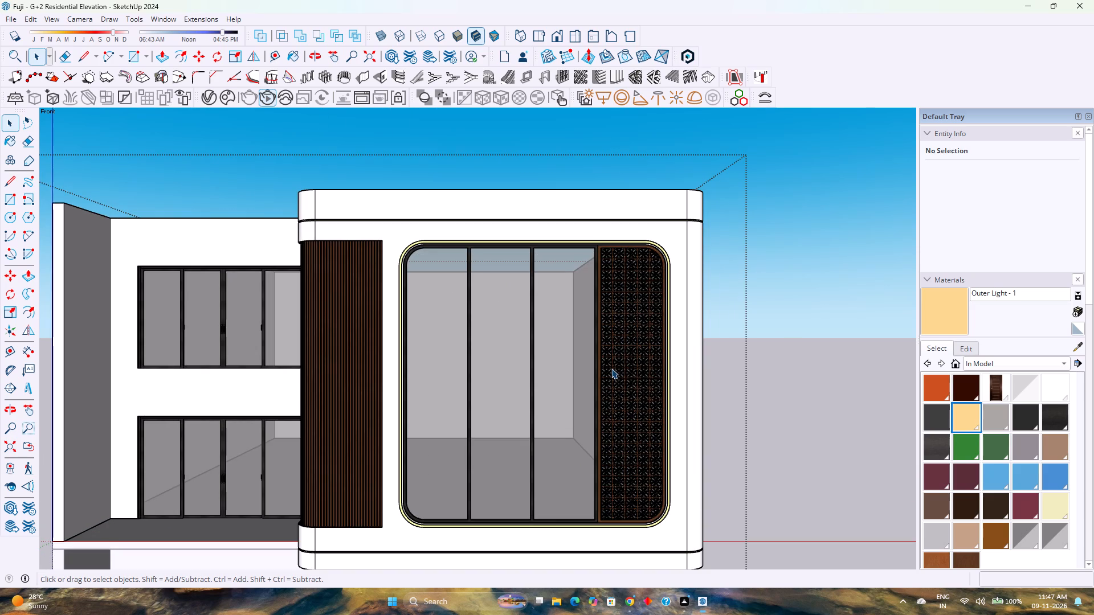
scroll(508, 379, up, 4)
scroll(508, 379, down, 4)
scroll(508, 379, up, 4)
scroll(508, 379, down, 4)
scroll(508, 379, up, 4)
scroll(508, 379, down, 3)
scroll(508, 379, up, 3)
scroll(508, 379, down, 3)
scroll(508, 379, up, 3)
scroll(508, 379, down, 3)
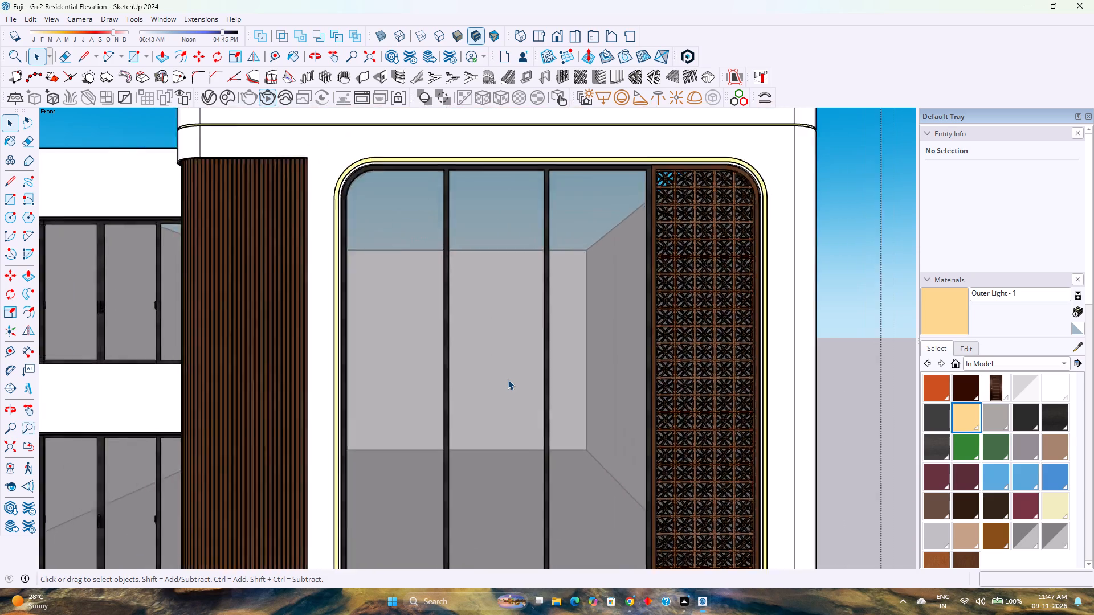
scroll(508, 379, up, 1)
scroll(508, 379, down, 4)
scroll(556, 374, up, 1)
scroll(560, 374, down, 8)
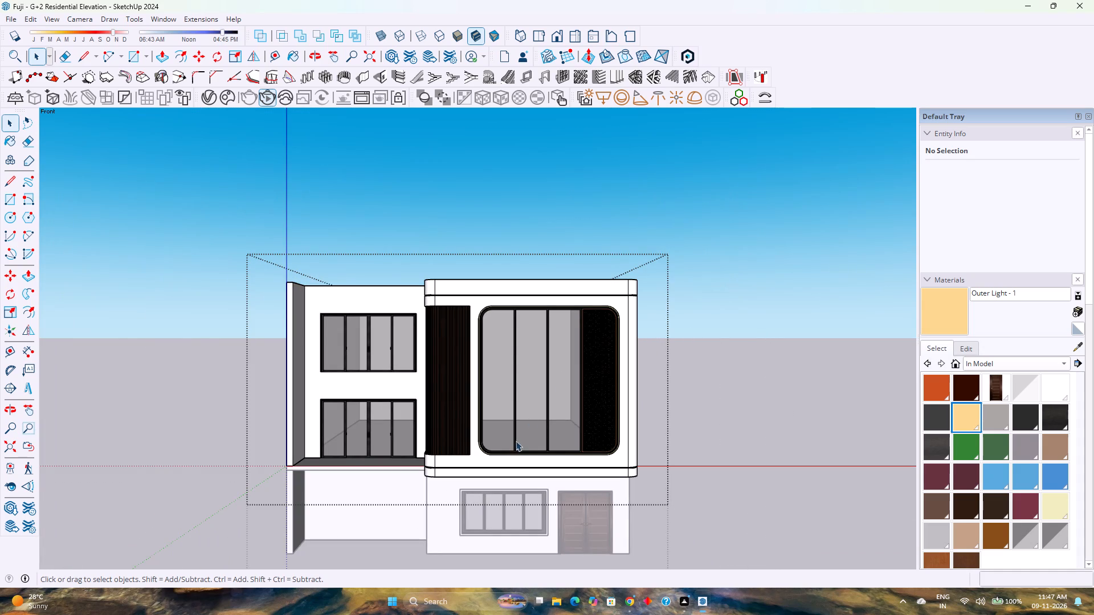
Exit the upper-floor group and save the model.
click(796, 426)
scroll(764, 434, up, 4)
scroll(764, 434, down, 8)
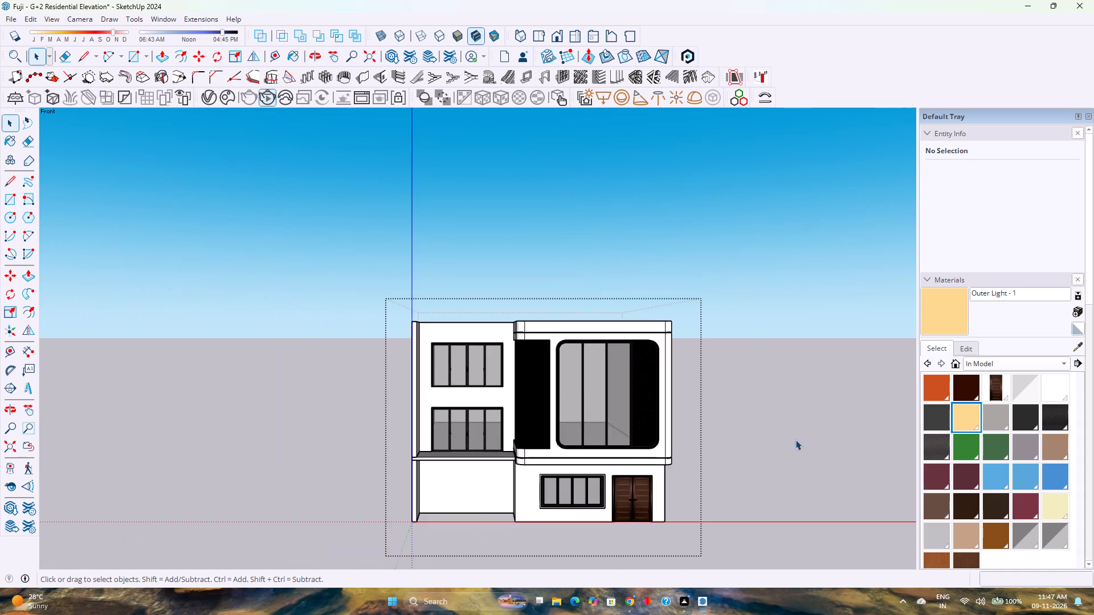
middle_drag(793, 446, 643, 438)
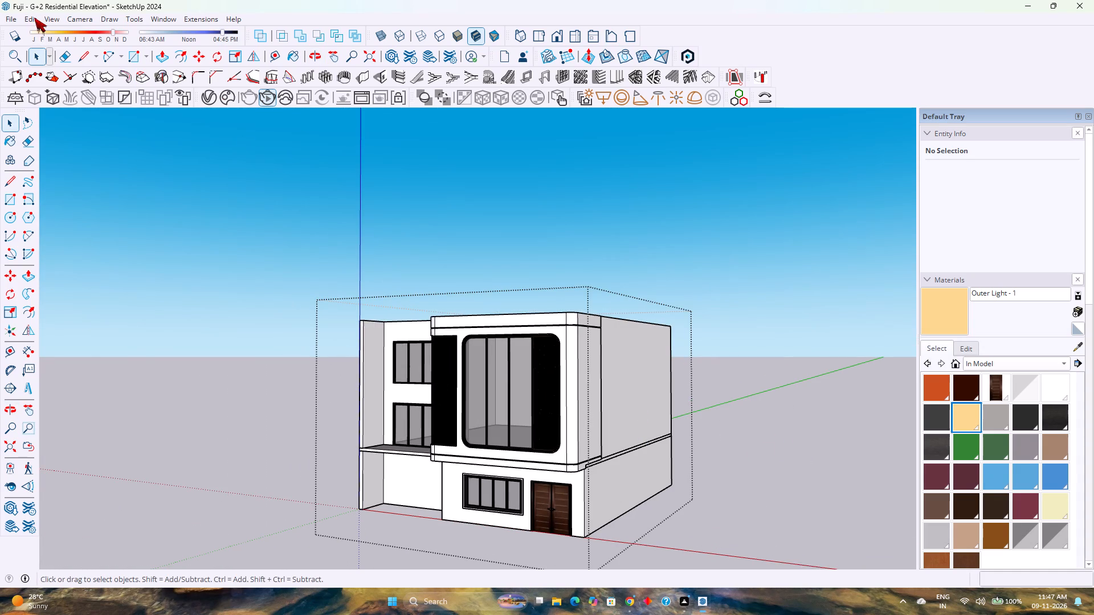
click(34, 18)
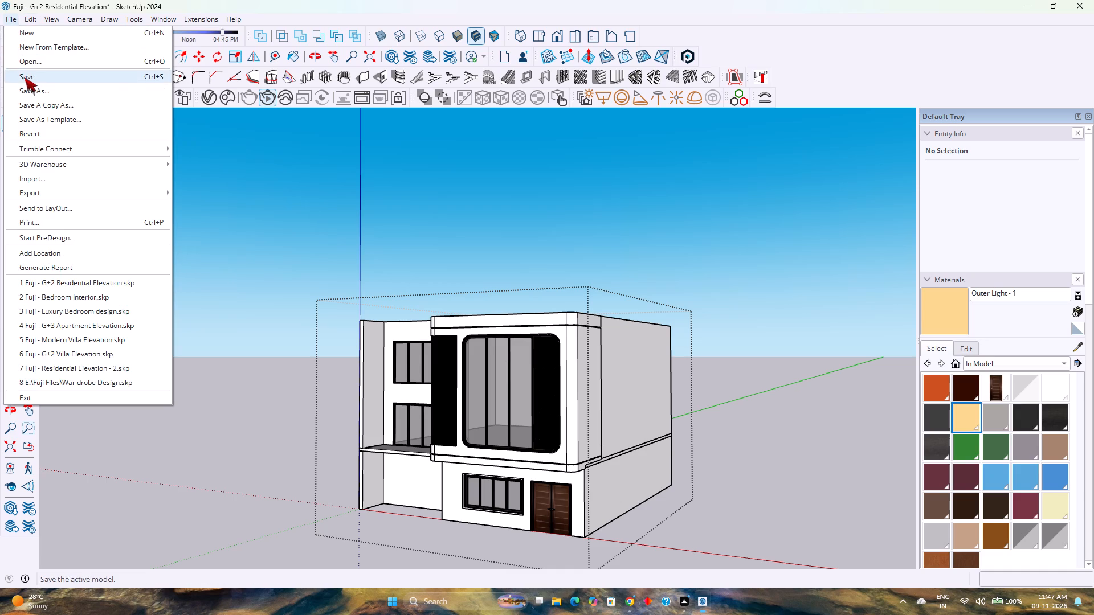
click(25, 78)
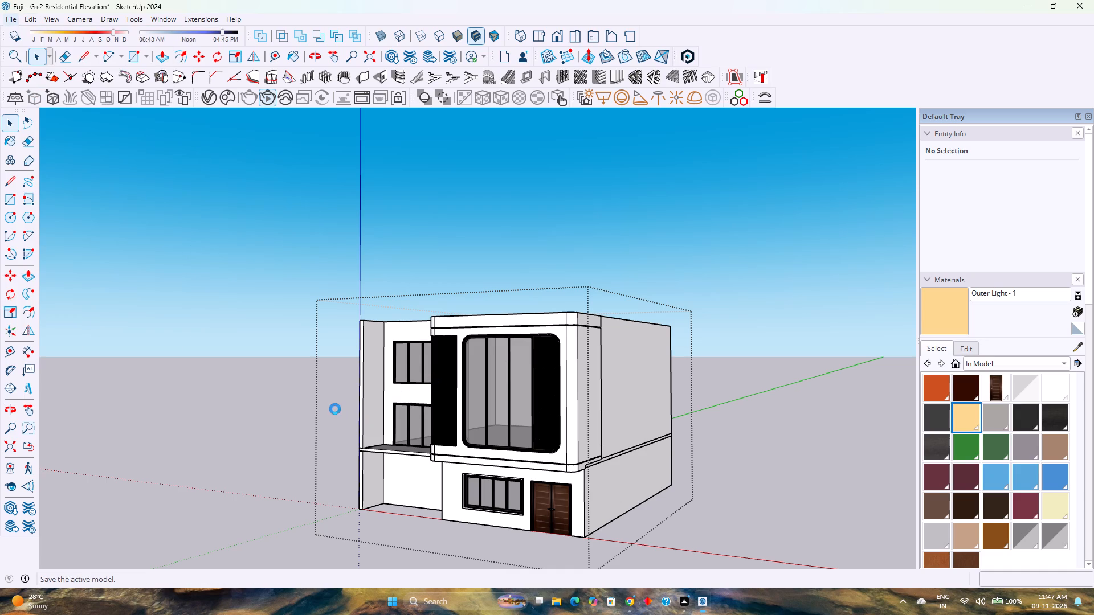
Examine the whole building's front and side elevations and the underside of the projecting block.
scroll(372, 462, up, 2)
middle_drag(372, 462, 630, 483)
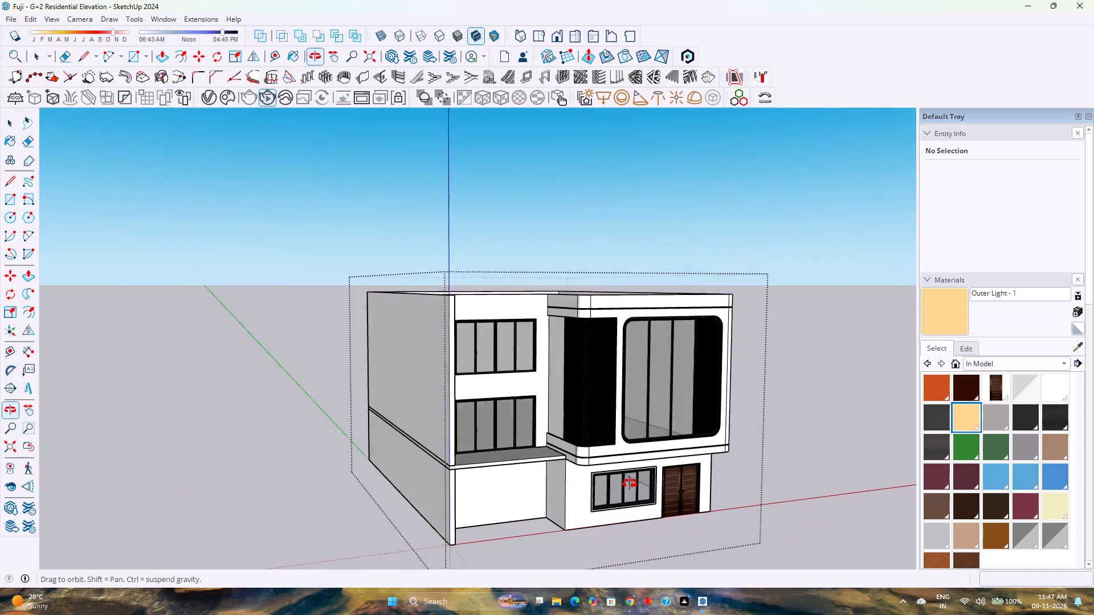
middle_drag(630, 483, 463, 424)
scroll(463, 424, down, 4)
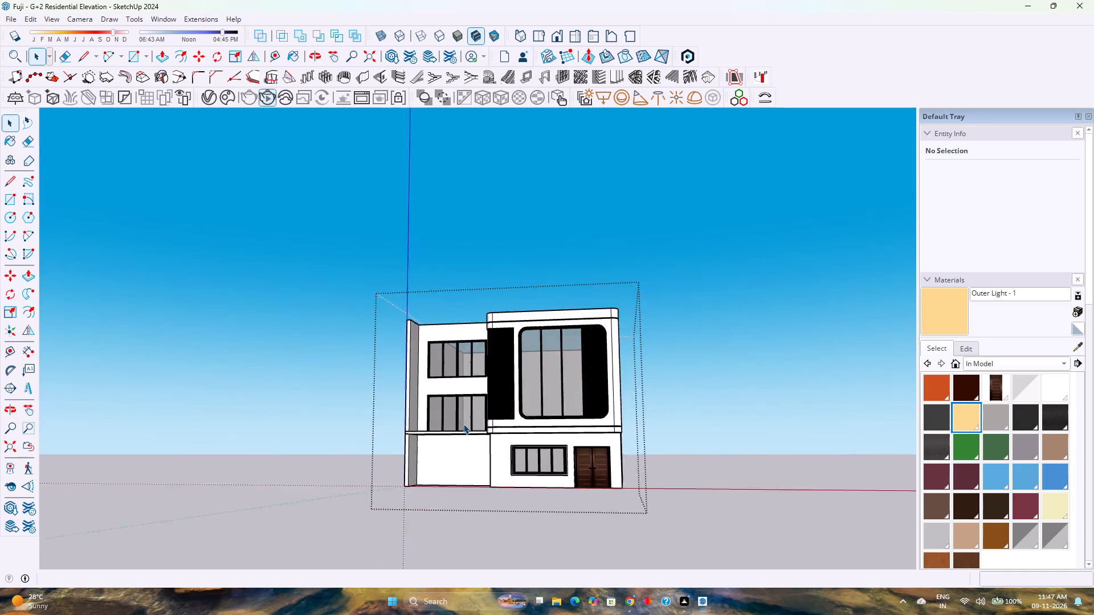
scroll(463, 424, up, 3)
scroll(463, 424, down, 3)
scroll(463, 424, up, 4)
scroll(615, 406, up, 4)
scroll(615, 406, down, 4)
scroll(615, 406, up, 3)
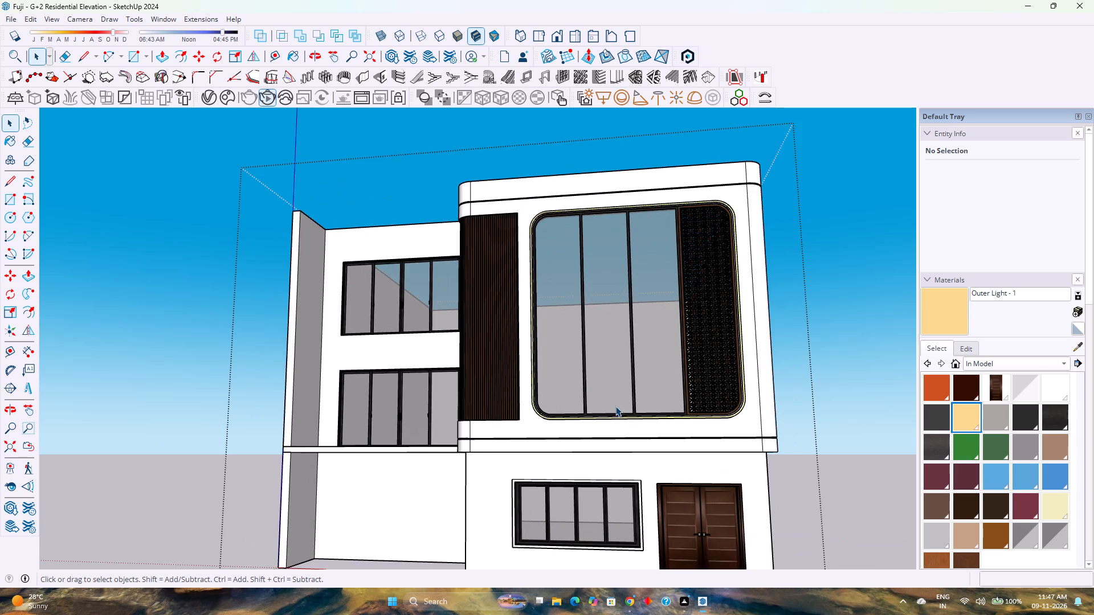
scroll(615, 406, down, 1)
scroll(639, 437, up, 1)
middle_drag(637, 437, 495, 399)
middle_drag(495, 399, 578, 378)
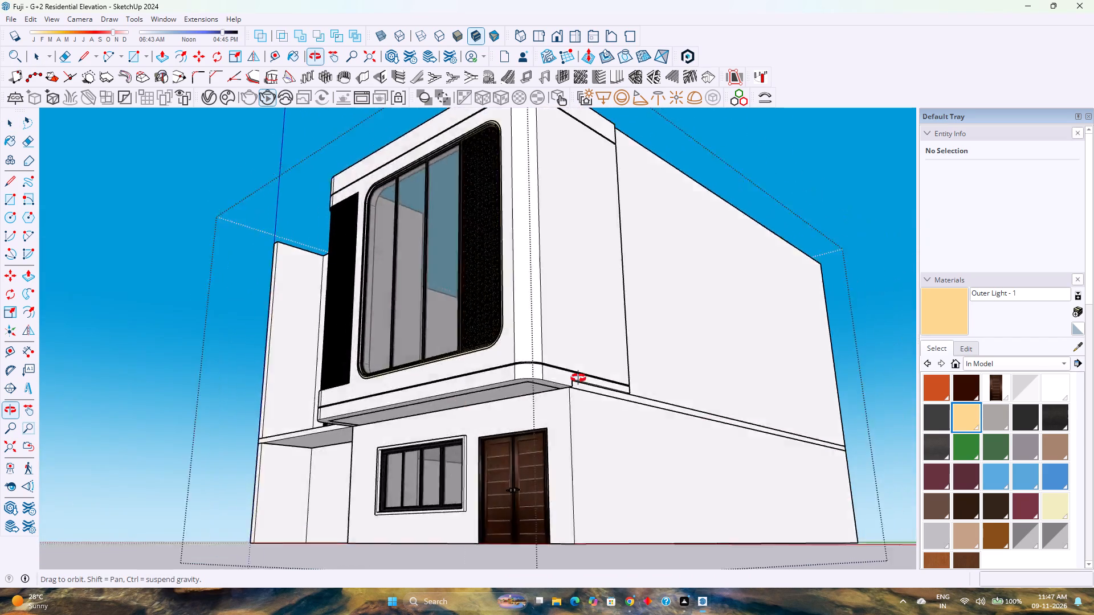
middle_drag(578, 378, 273, 393)
scroll(273, 393, up, 3)
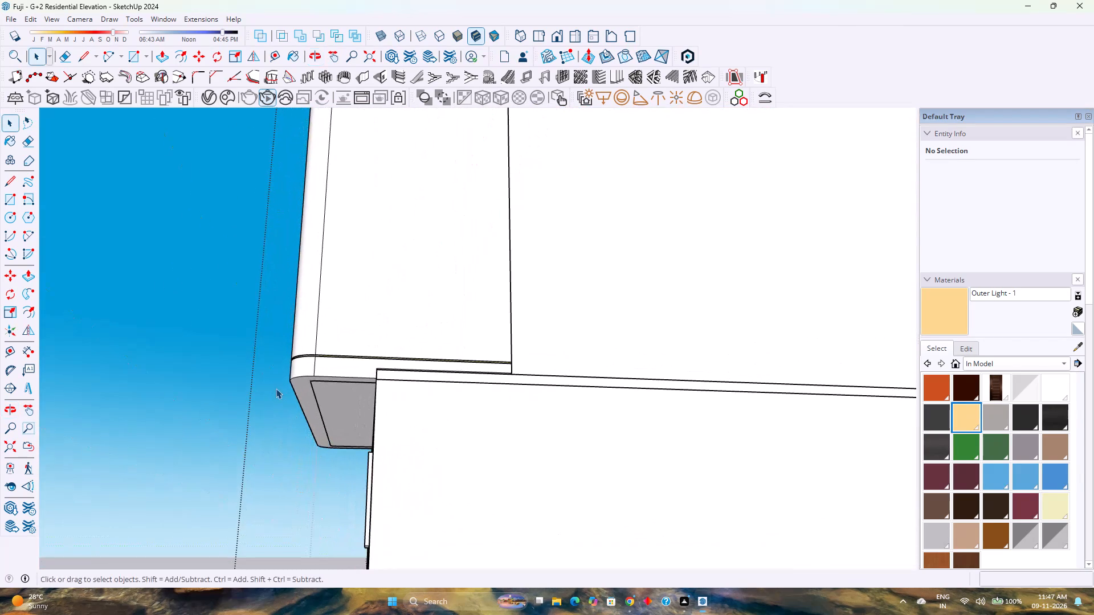
scroll(279, 384, down, 4)
scroll(279, 384, up, 2)
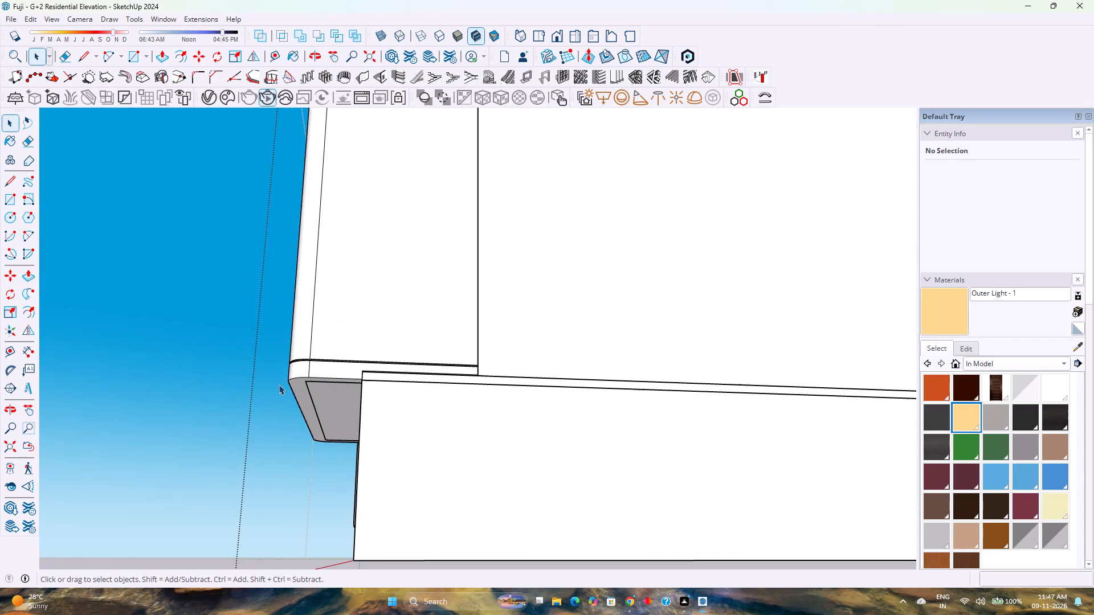
scroll(279, 384, up, 1)
middle_drag(293, 384, 437, 410)
scroll(437, 410, down, 4)
middle_drag(422, 405, 622, 438)
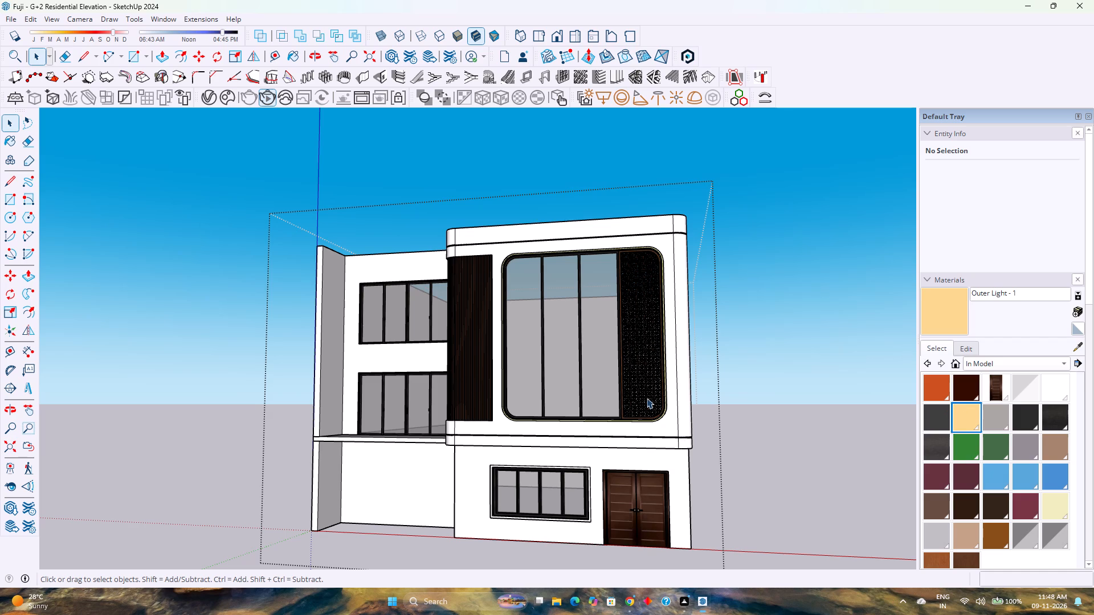
scroll(526, 387, down, 3)
scroll(526, 387, up, 5)
middle_drag(540, 392, 423, 432)
scroll(419, 425, down, 4)
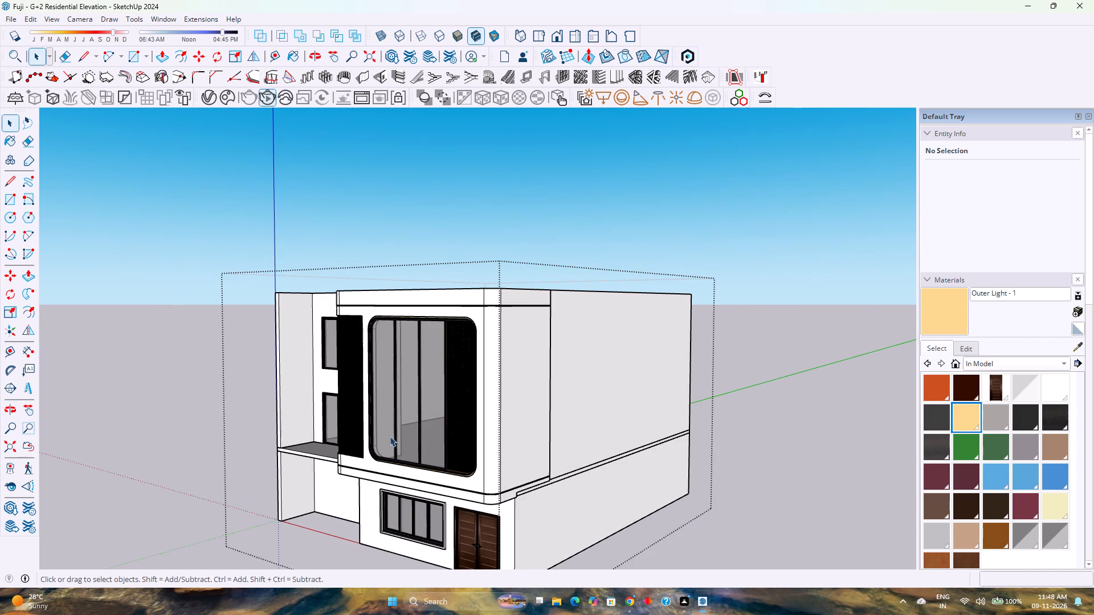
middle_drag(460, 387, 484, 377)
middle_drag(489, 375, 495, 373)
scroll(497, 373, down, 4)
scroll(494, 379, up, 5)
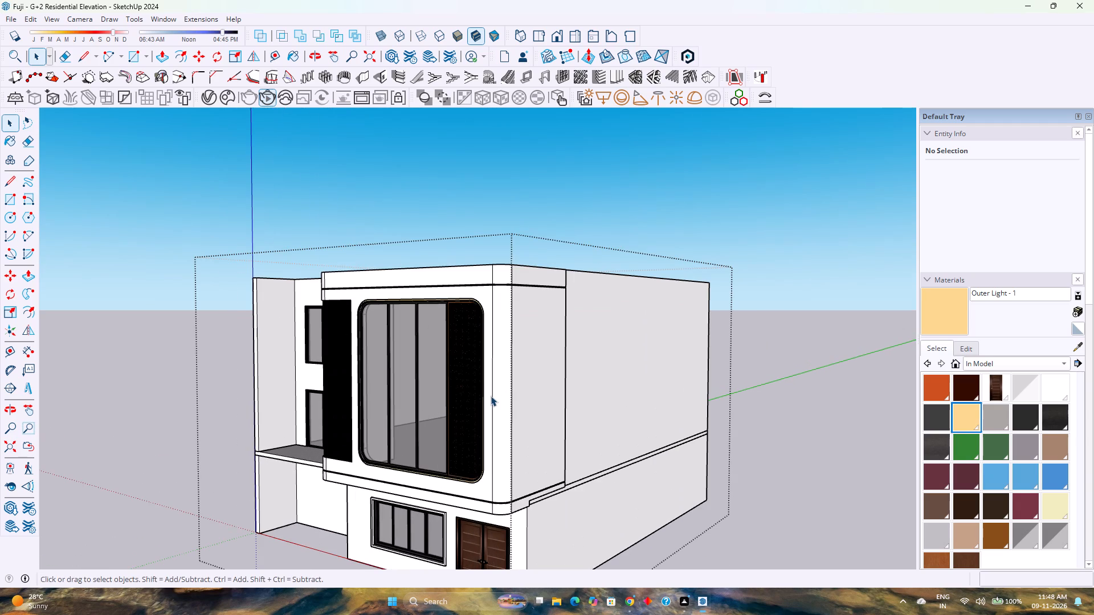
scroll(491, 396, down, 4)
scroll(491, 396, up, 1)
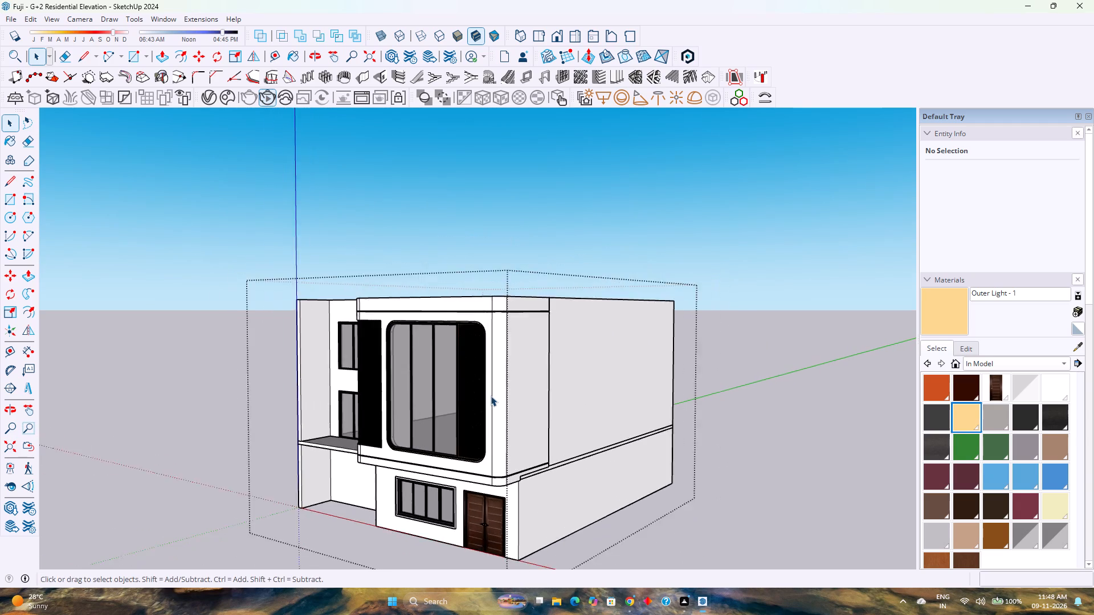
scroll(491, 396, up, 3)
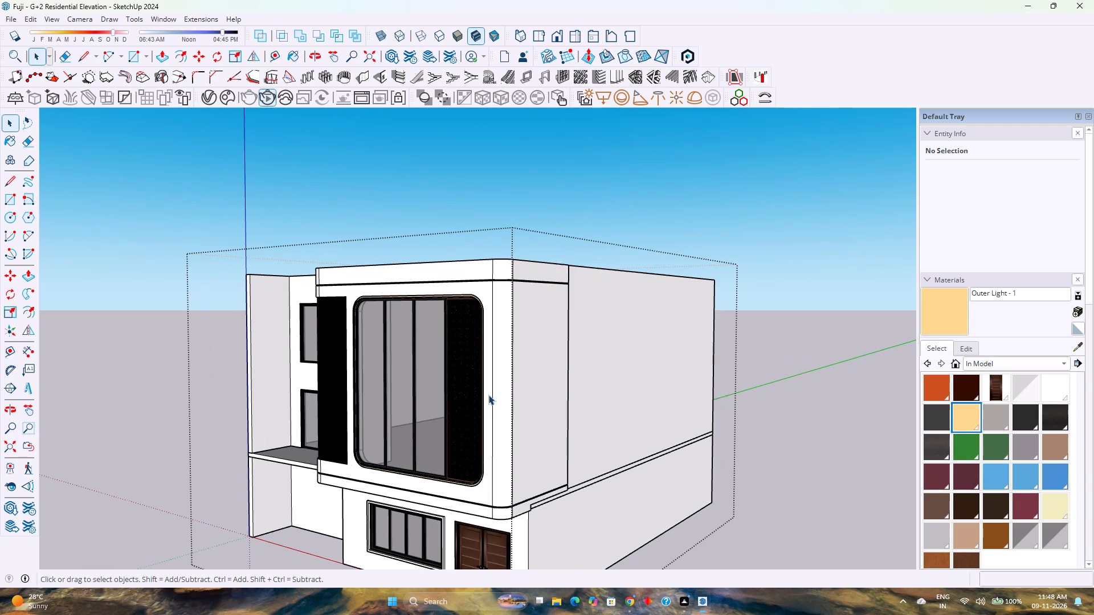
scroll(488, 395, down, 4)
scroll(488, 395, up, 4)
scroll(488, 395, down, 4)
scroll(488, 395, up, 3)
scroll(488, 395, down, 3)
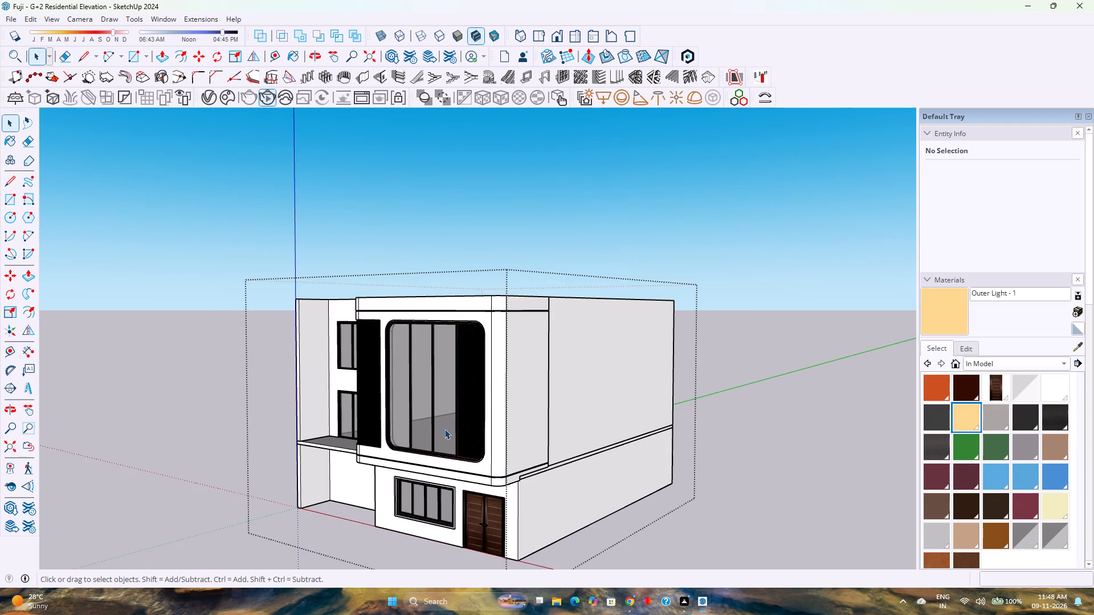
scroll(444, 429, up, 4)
Examine the balcony side of the projecting block, including its slatted cladding, rounded band, underside and the ground floor below.
middle_drag(443, 429, 740, 457)
scroll(418, 469, up, 4)
middle_drag(519, 483, 505, 481)
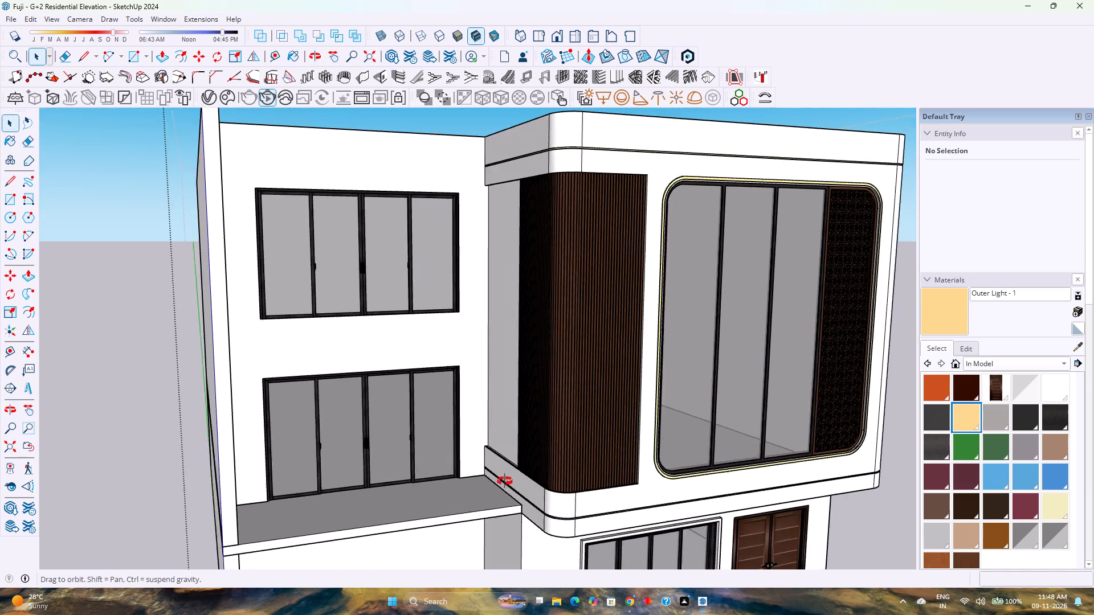
middle_drag(505, 481, 609, 416)
scroll(599, 405, up, 3)
scroll(603, 401, down, 4)
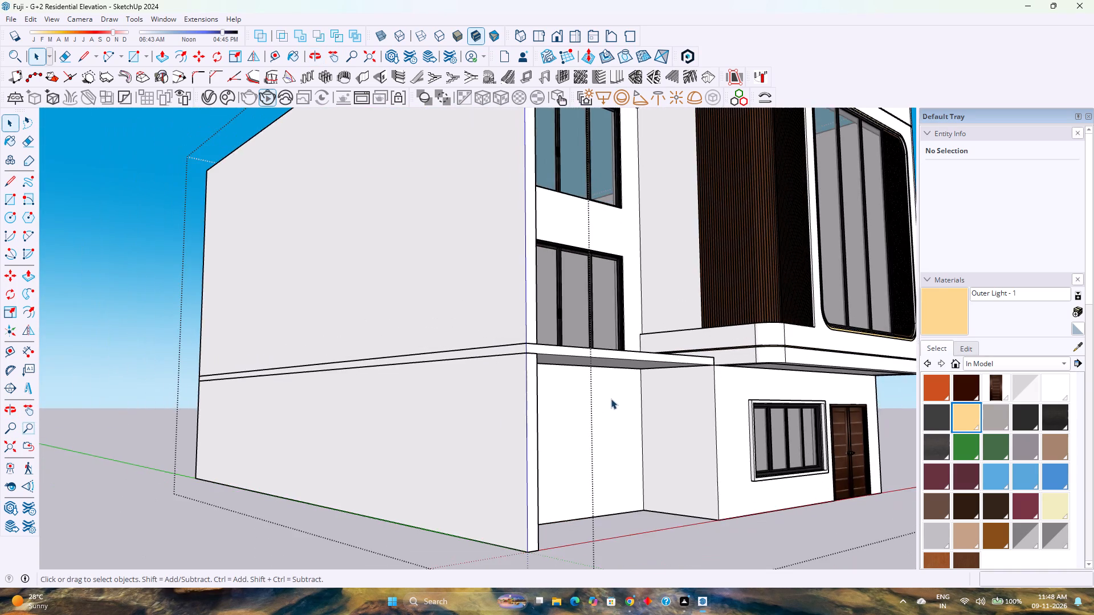
middle_drag(643, 390, 545, 483)
scroll(527, 458, down, 3)
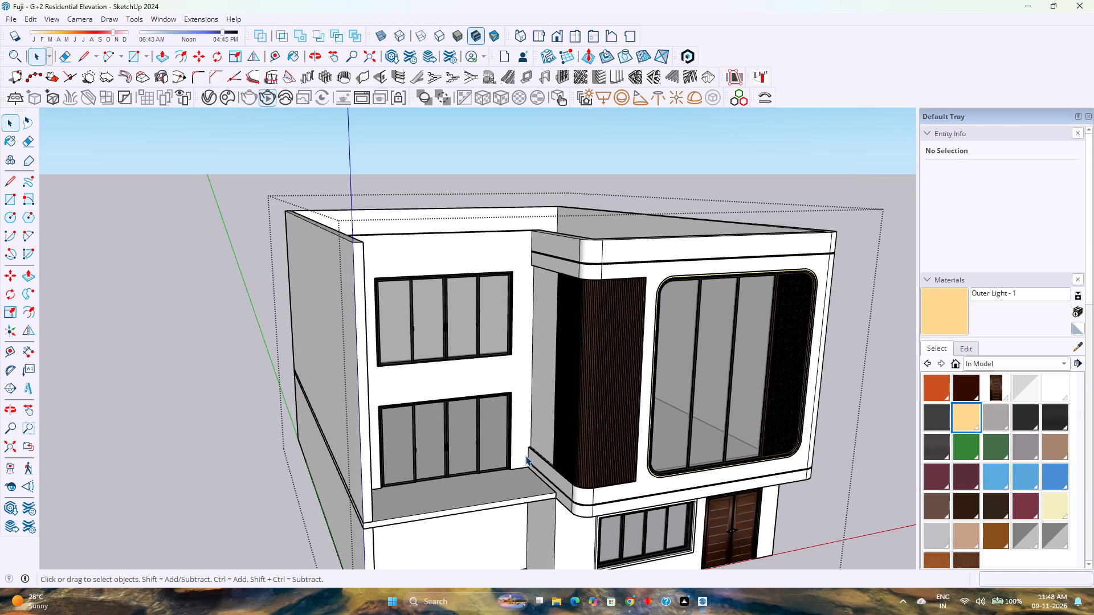
scroll(530, 456, up, 3)
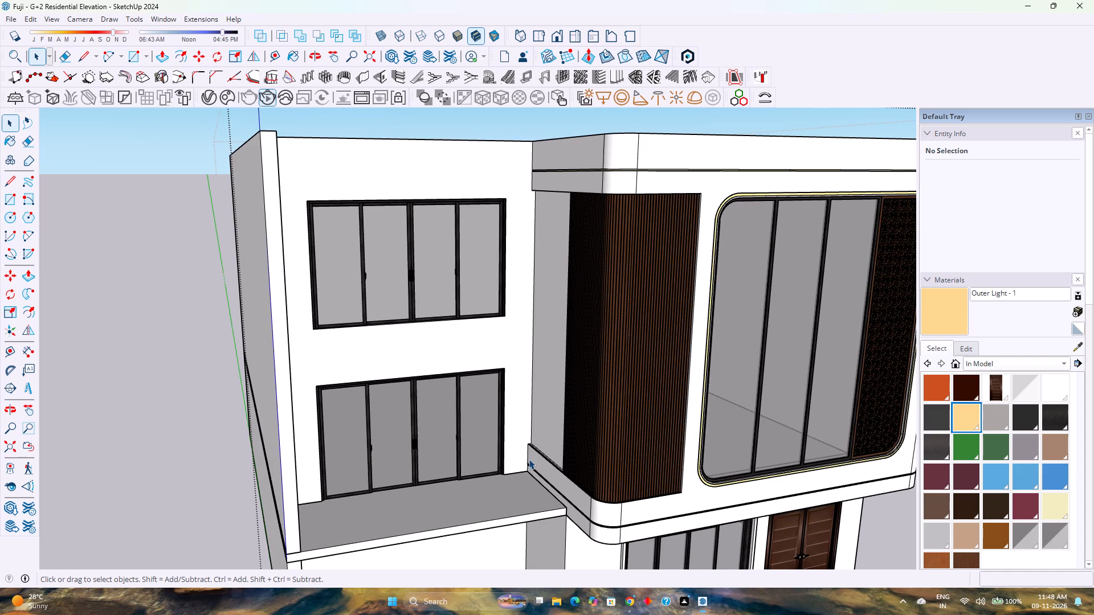
middle_drag(539, 505, 519, 397)
scroll(529, 379, down, 4)
middle_click(528, 393)
middle_click(522, 386)
middle_drag(521, 382, 515, 338)
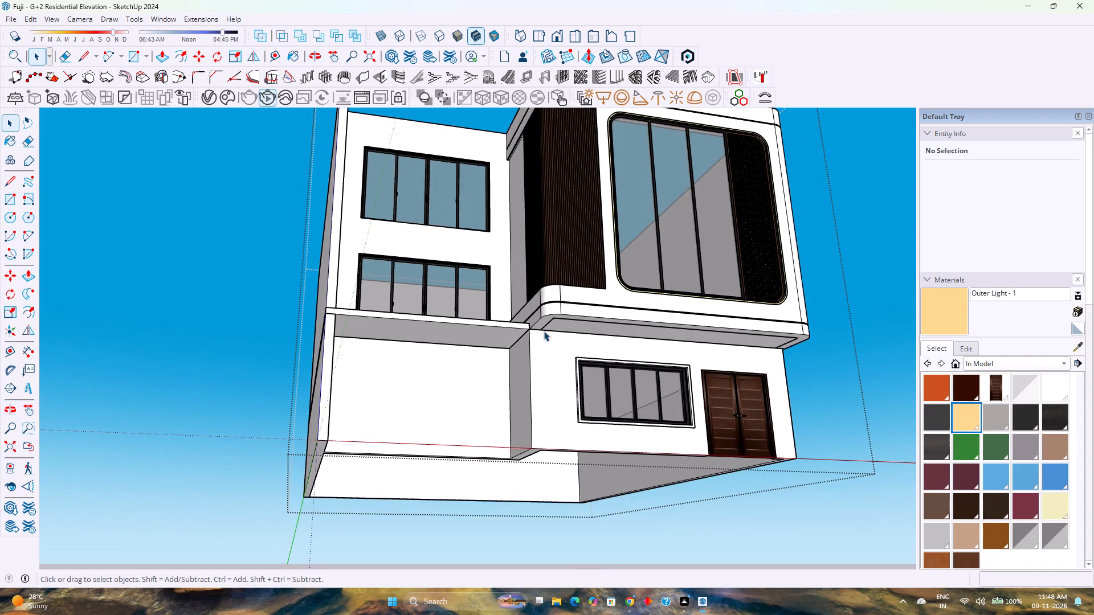
scroll(546, 331, up, 7)
middle_drag(570, 301, 544, 470)
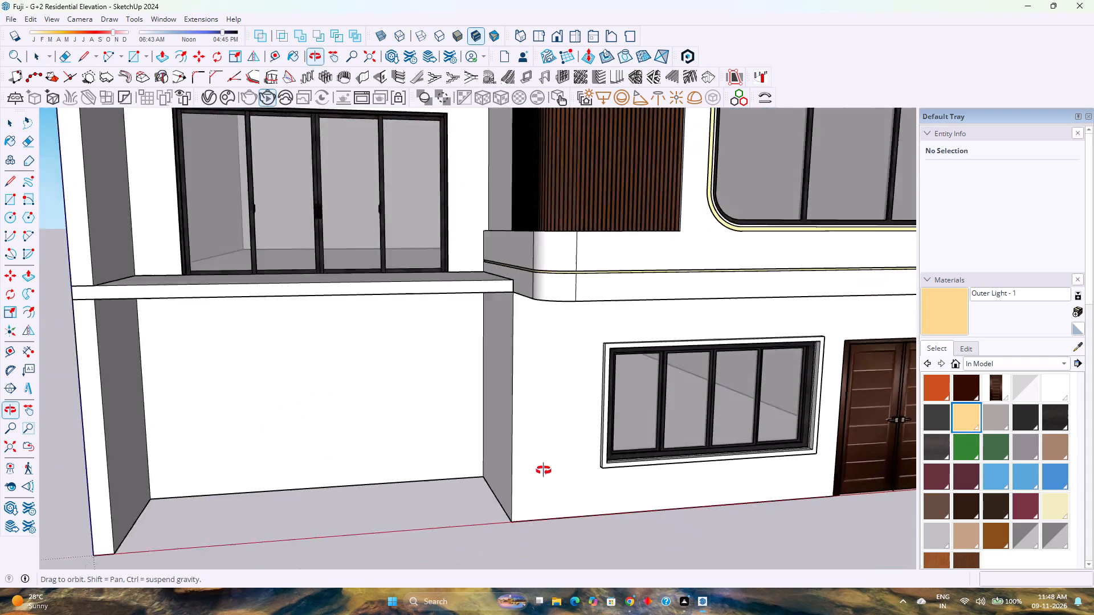
middle_drag(544, 470, 510, 540)
scroll(542, 325, down, 3)
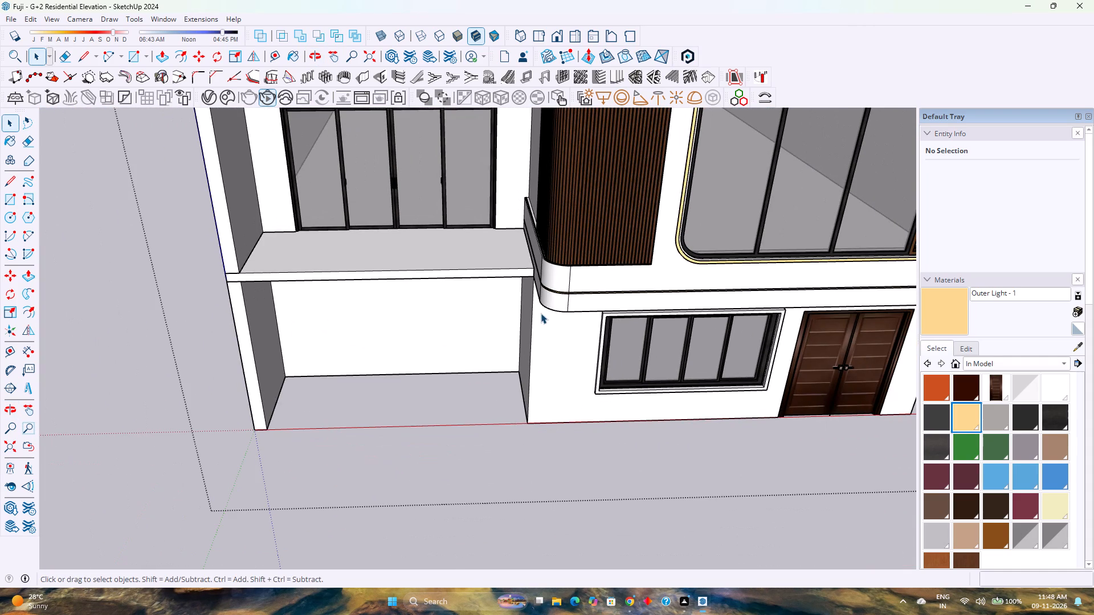
scroll(543, 307, up, 2)
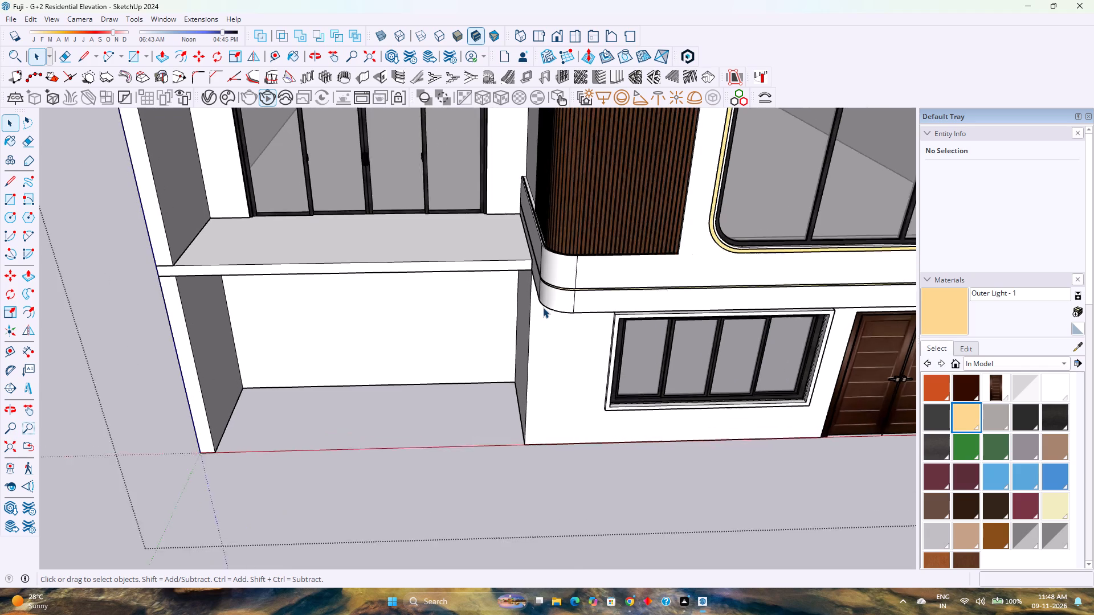
right_click(543, 307)
scroll(543, 307, up, 1)
Select the ground-floor group and examine how it sits beneath the upper floors from the front and side.
click(287, 467)
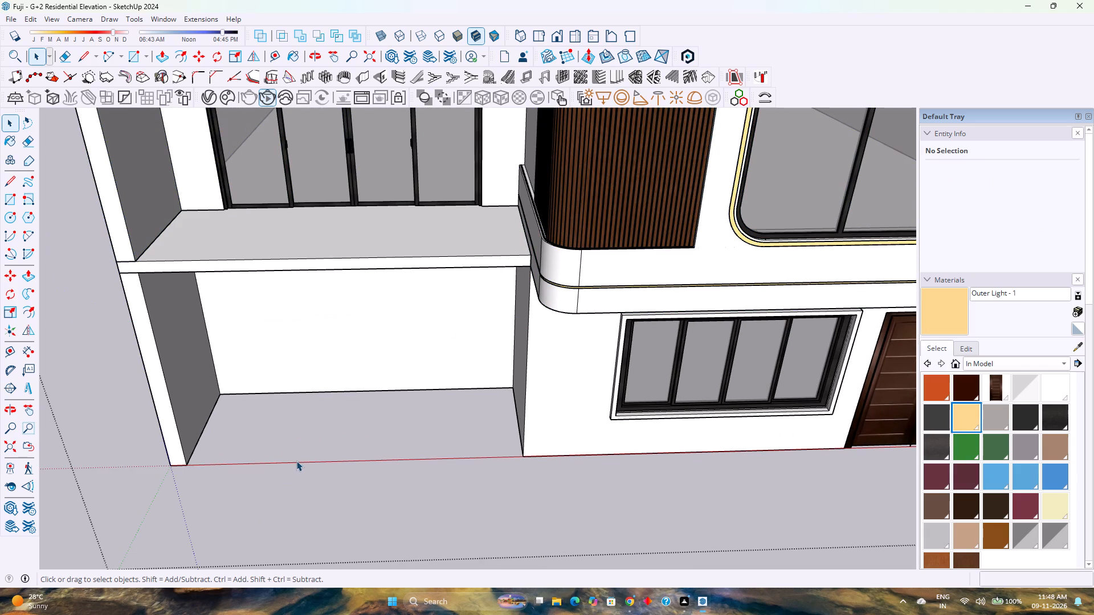
scroll(296, 460, down, 2)
click(512, 378)
scroll(513, 379, down, 3)
scroll(513, 380, up, 3)
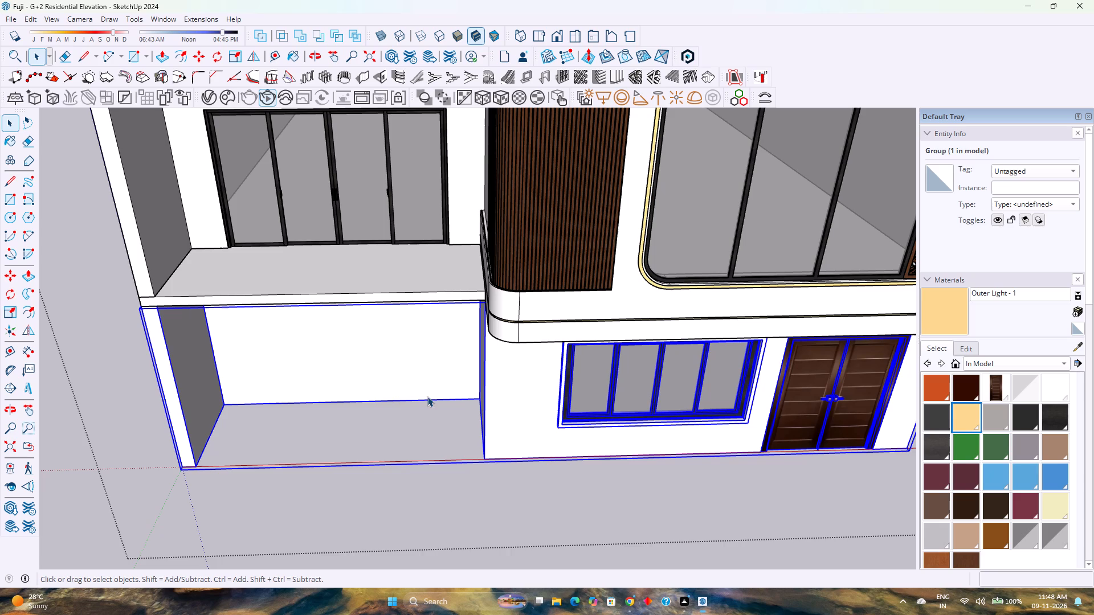
scroll(363, 404, down, 6)
scroll(330, 441, up, 3)
scroll(329, 439, down, 2)
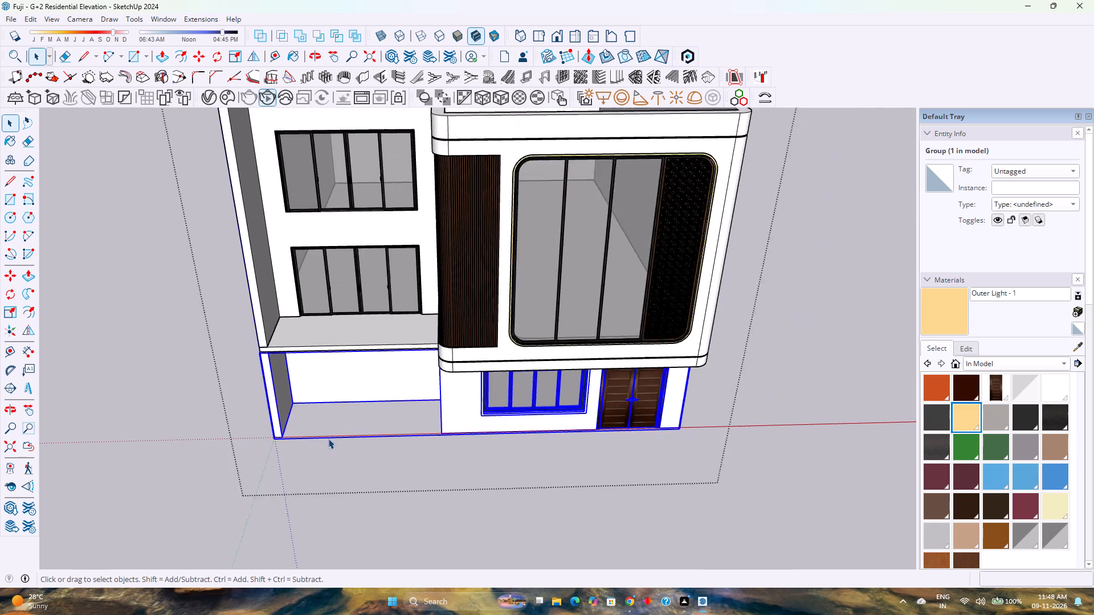
scroll(328, 438, down, 2)
middle_drag(329, 388, 338, 348)
scroll(340, 343, up, 1)
scroll(341, 342, down, 4)
scroll(341, 342, up, 3)
scroll(341, 342, down, 3)
scroll(341, 342, up, 3)
scroll(341, 342, down, 3)
scroll(341, 342, up, 3)
scroll(341, 342, down, 2)
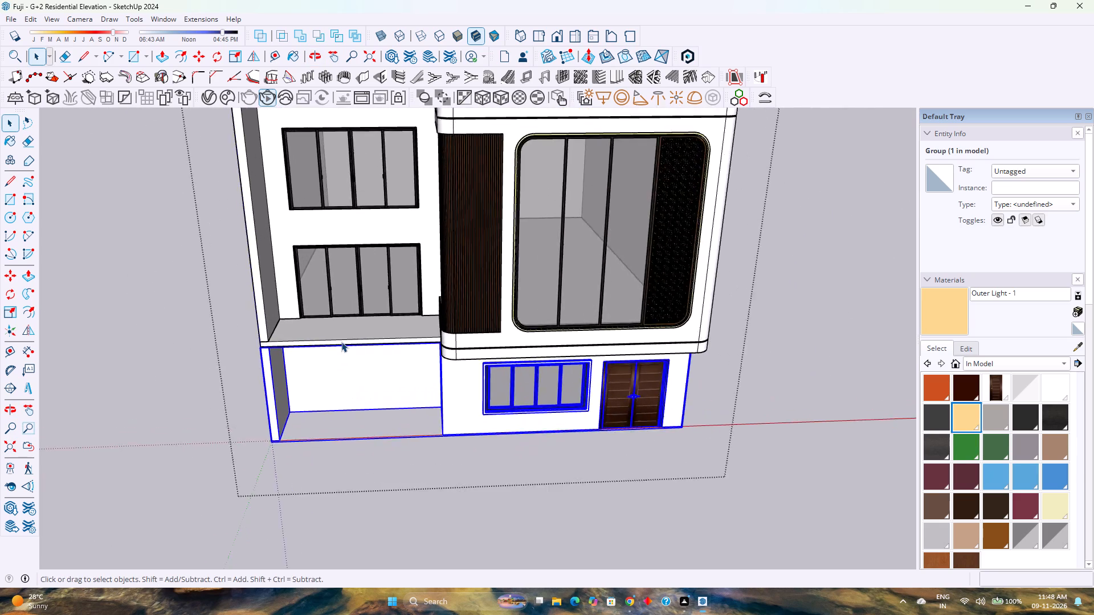
scroll(341, 342, down, 2)
scroll(341, 342, up, 2)
scroll(341, 344, down, 5)
middle_drag(601, 352, 395, 282)
scroll(397, 277, up, 4)
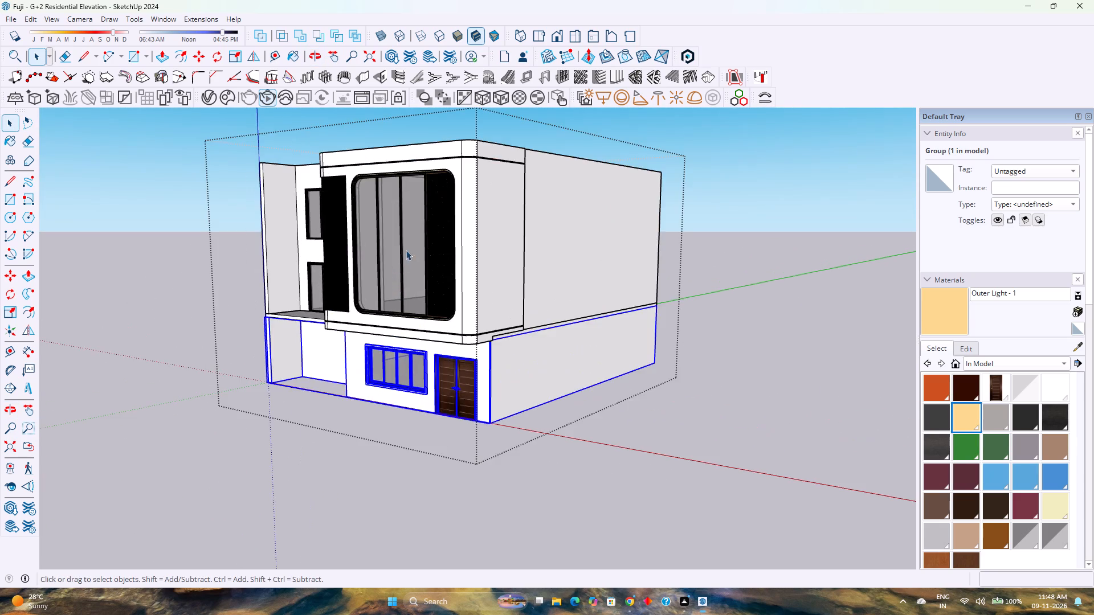
Examine the balcony recess, its two stacked windows and the junction with the slatted cladding from several angles.
scroll(408, 245, up, 6)
middle_drag(370, 255, 617, 270)
scroll(506, 305, up, 4)
scroll(506, 305, down, 3)
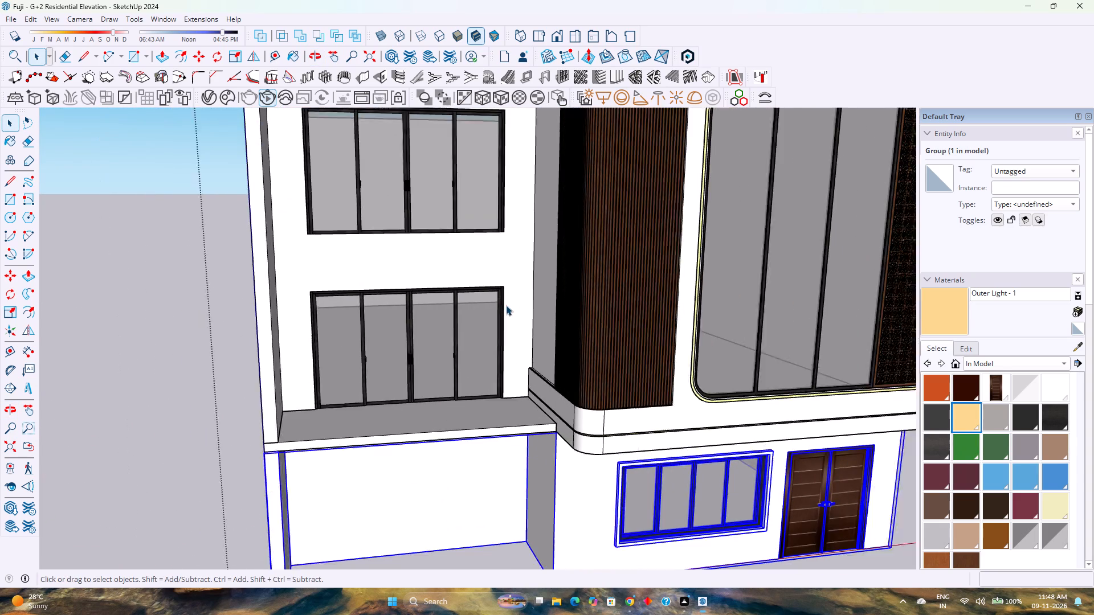
scroll(458, 327, up, 3)
middle_drag(458, 329, 634, 420)
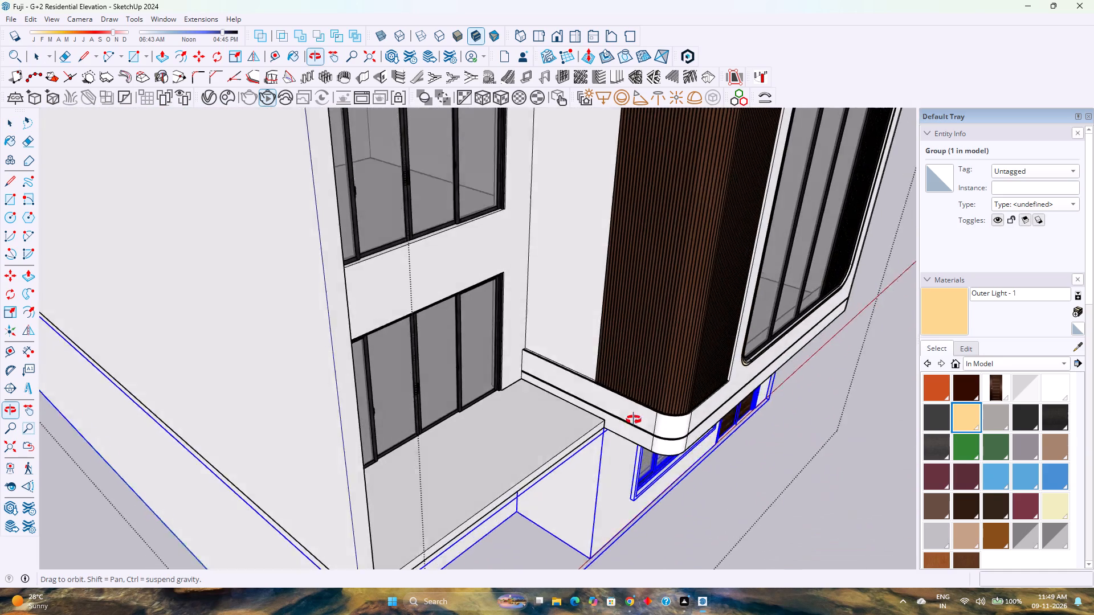
middle_drag(634, 420, 304, 385)
middle_click(304, 385)
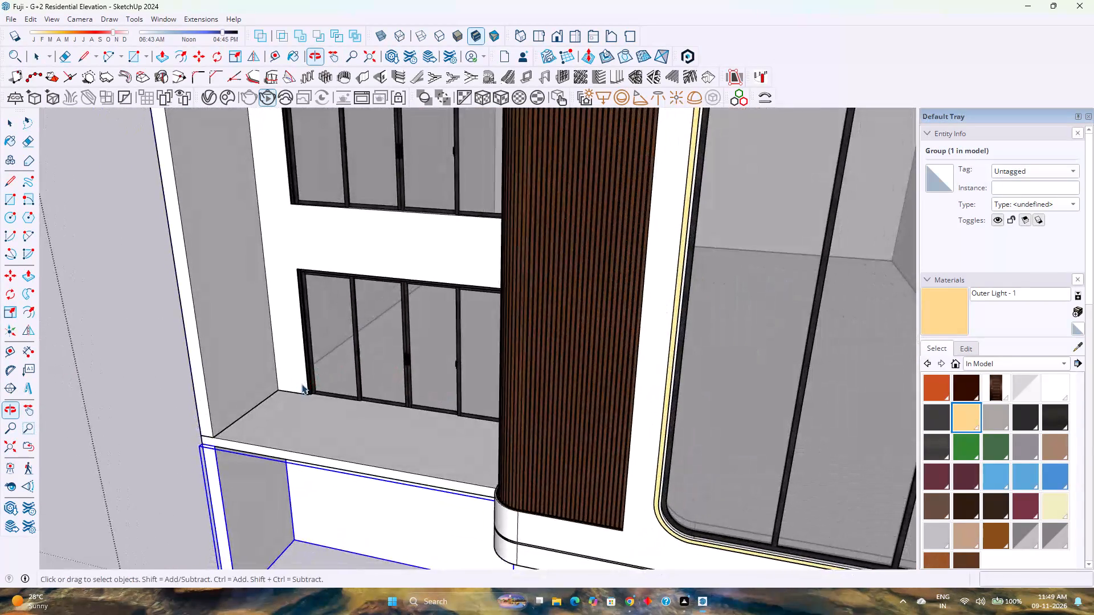
scroll(300, 384, down, 3)
scroll(305, 371, up, 7)
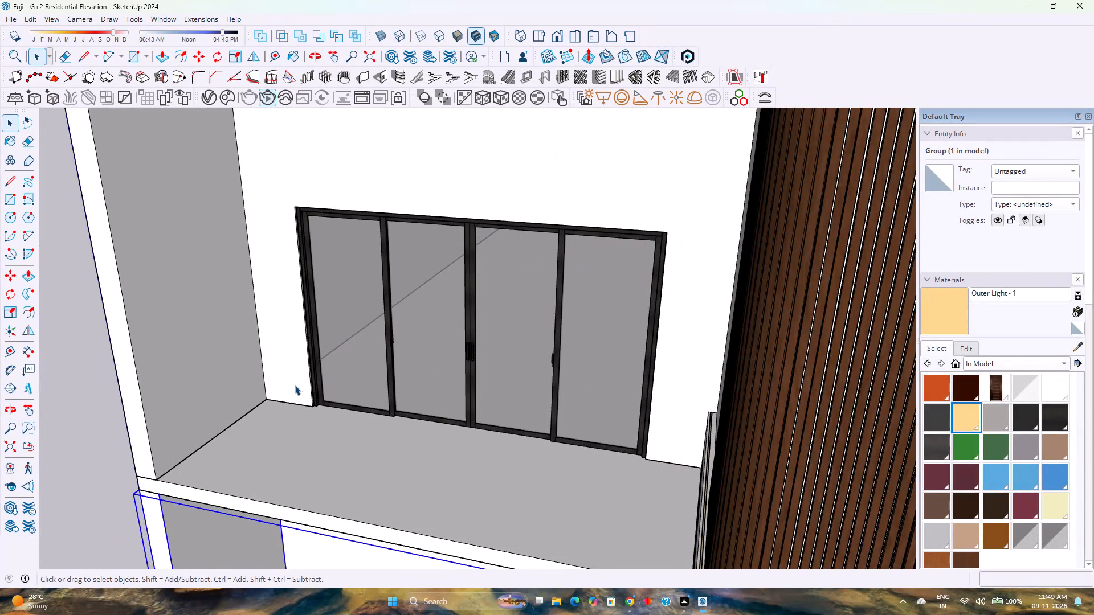
scroll(258, 359, down, 3)
middle_drag(258, 359, 334, 546)
middle_click(335, 546)
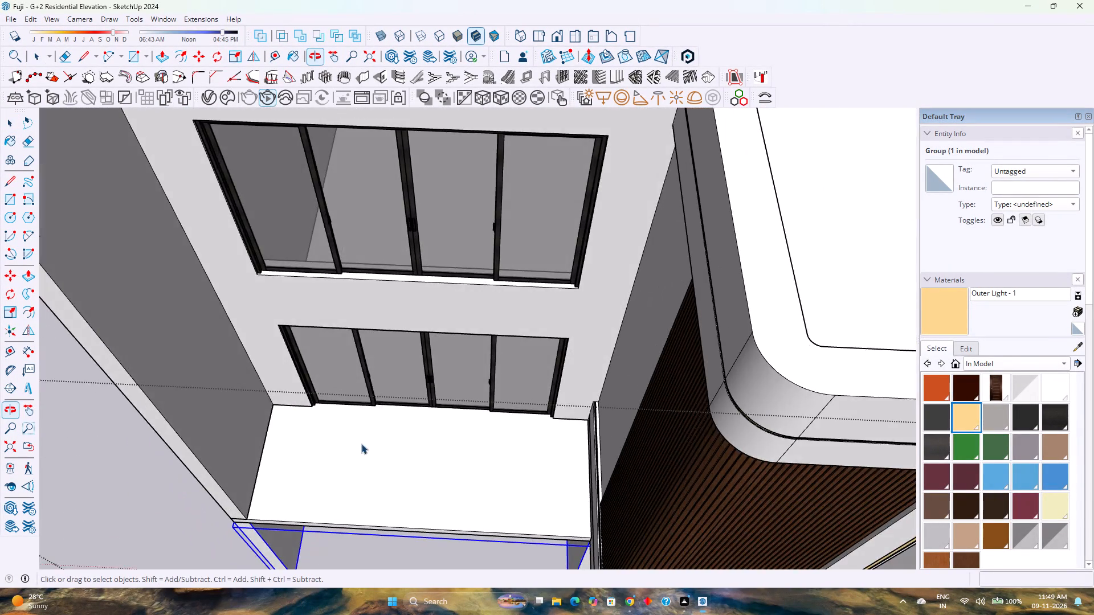
Place a horizontal guide 10'6" vertically above the base edge of the long side wall inside the upper-floor interior.
scroll(360, 433, down, 9)
middle_drag(617, 391, 100, 433)
scroll(562, 196, up, 3)
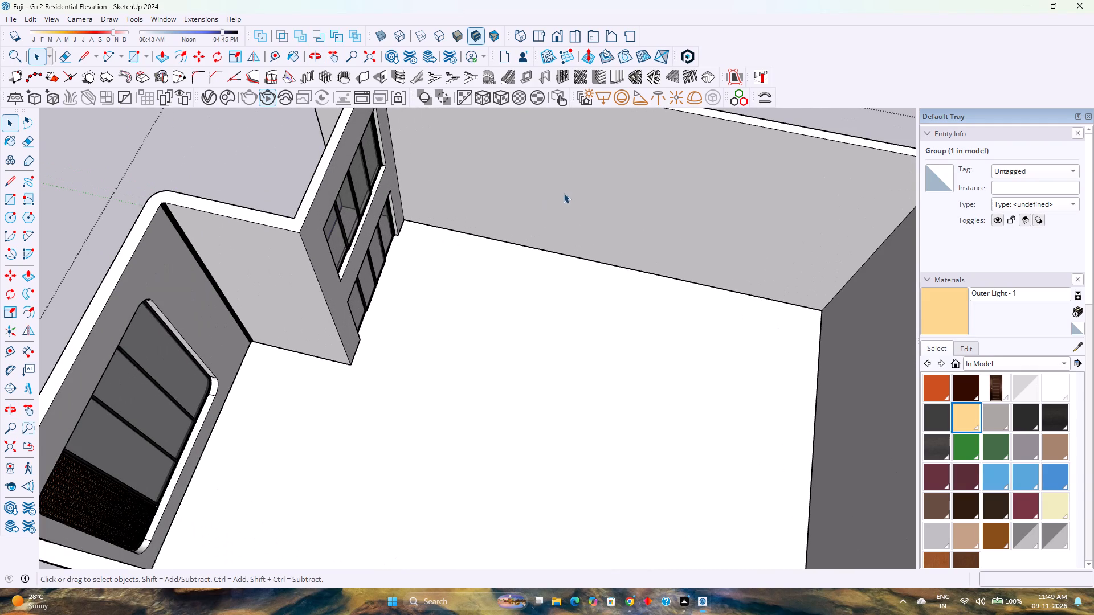
click(522, 159)
click(522, 159)
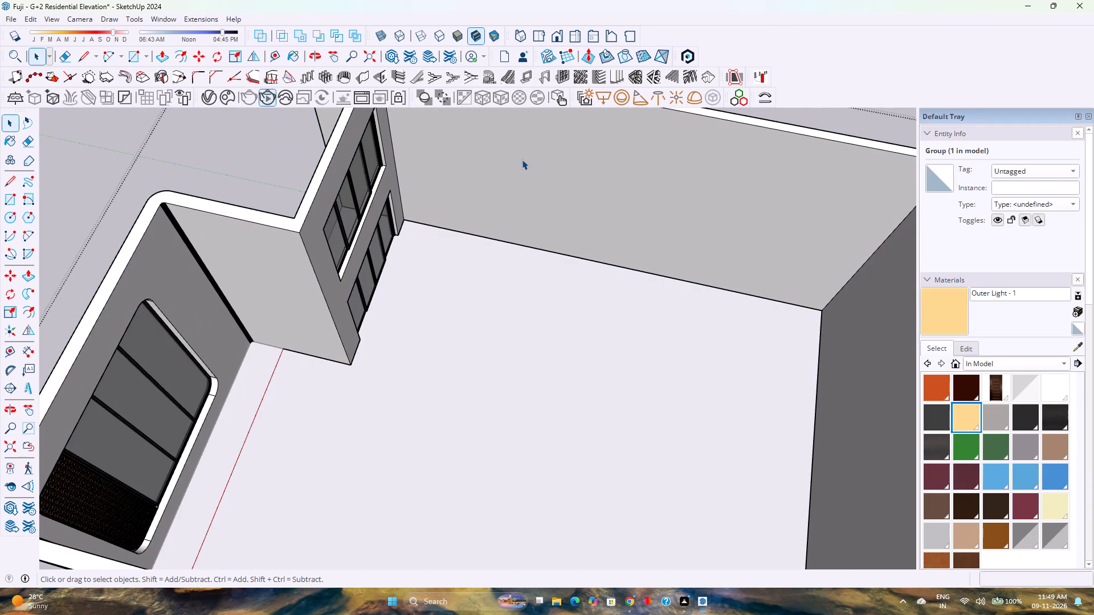
scroll(360, 338, down, 3)
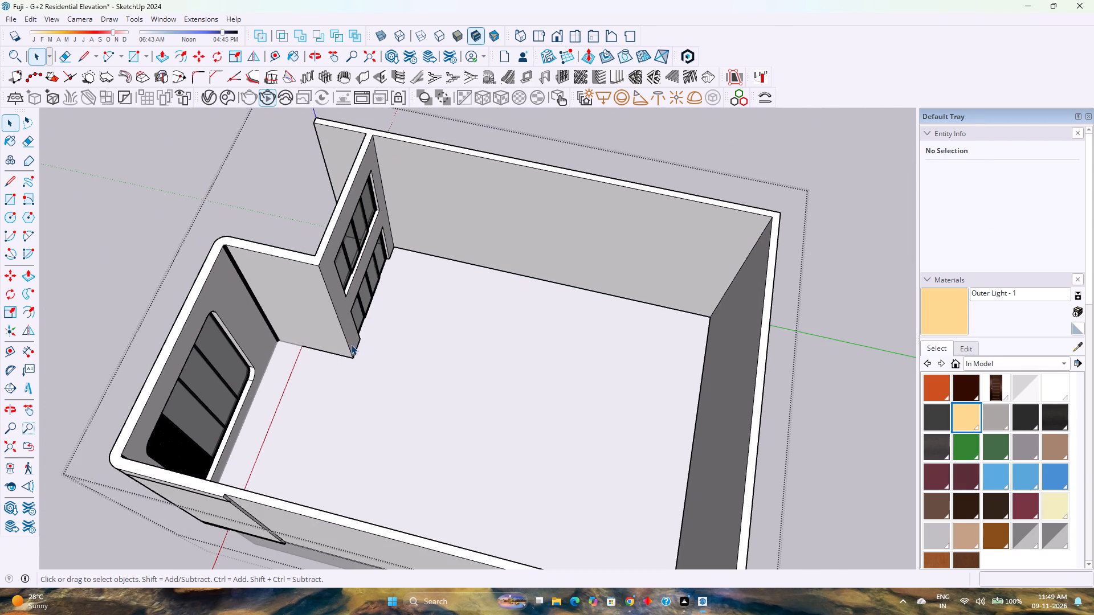
key(Escape)
click(457, 222)
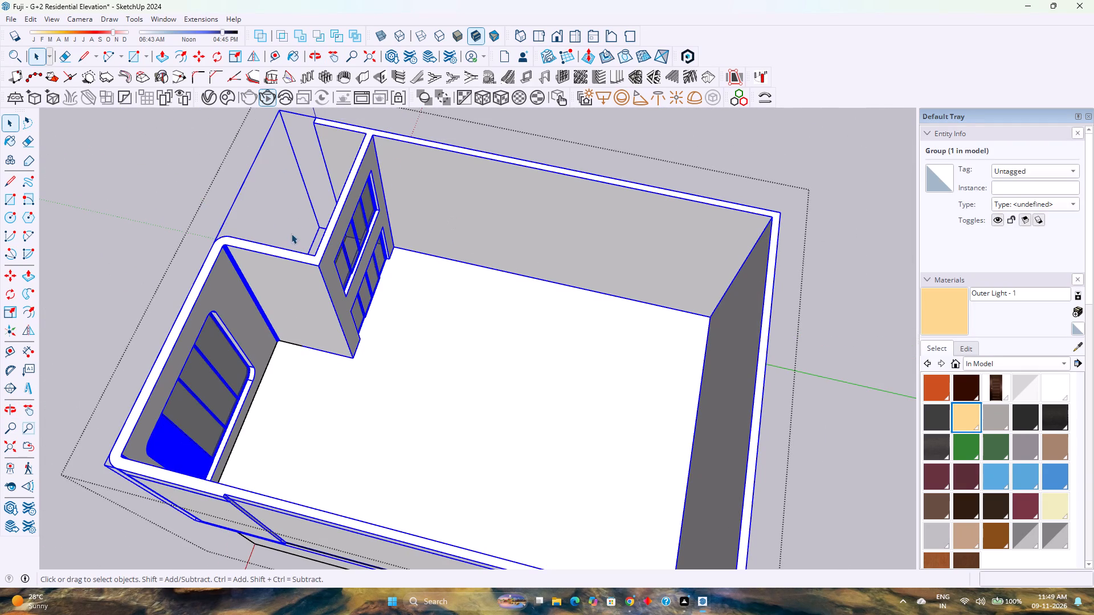
click(273, 62)
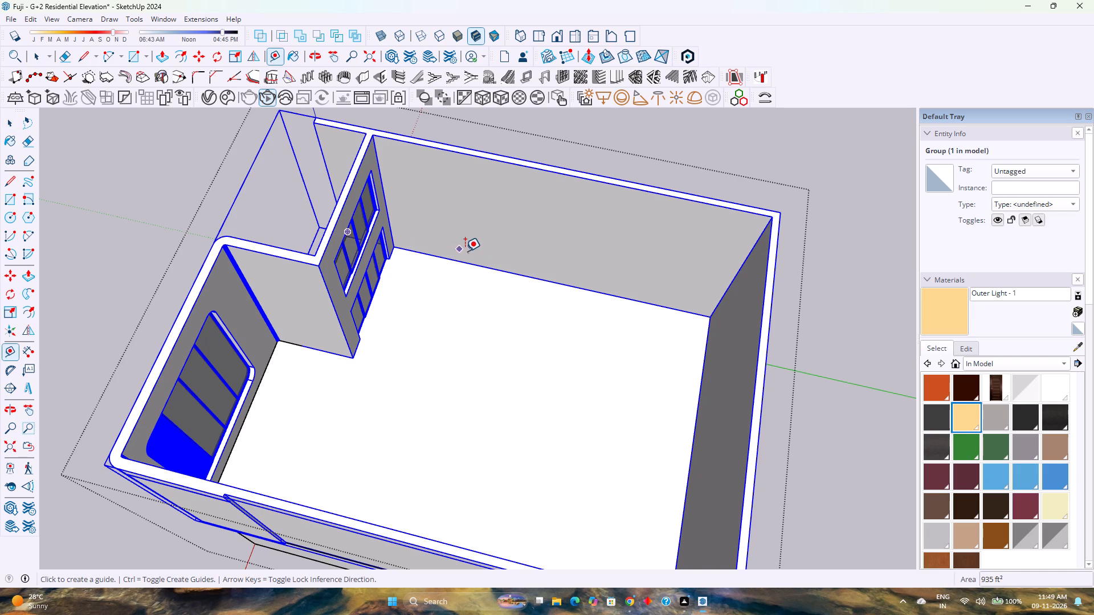
click(483, 263)
key(Escape)
click(492, 269)
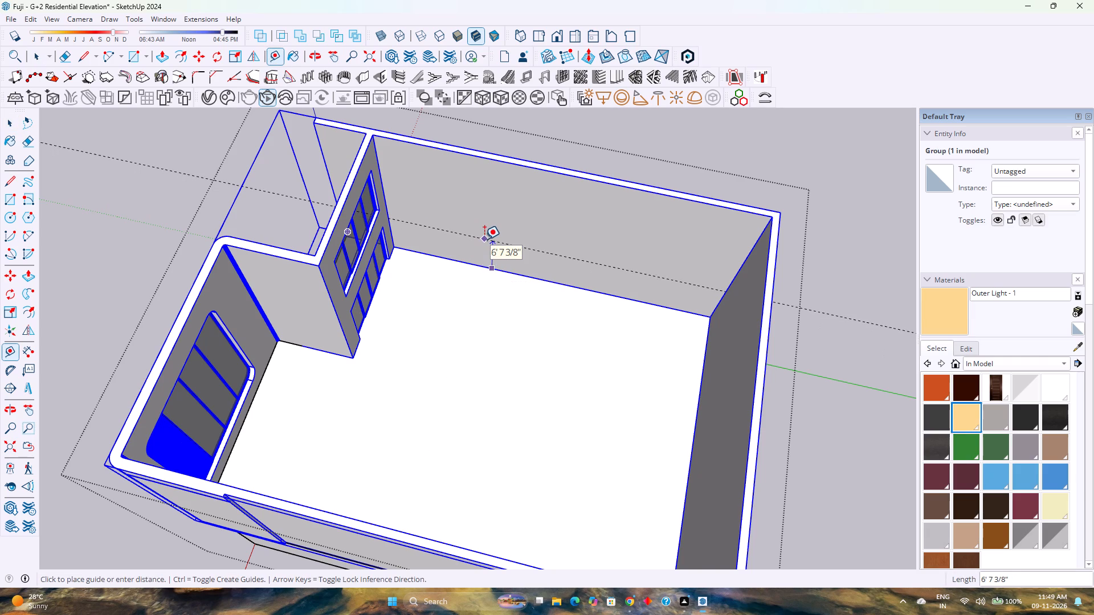
key(Up)
text(10'6")
key(Return)
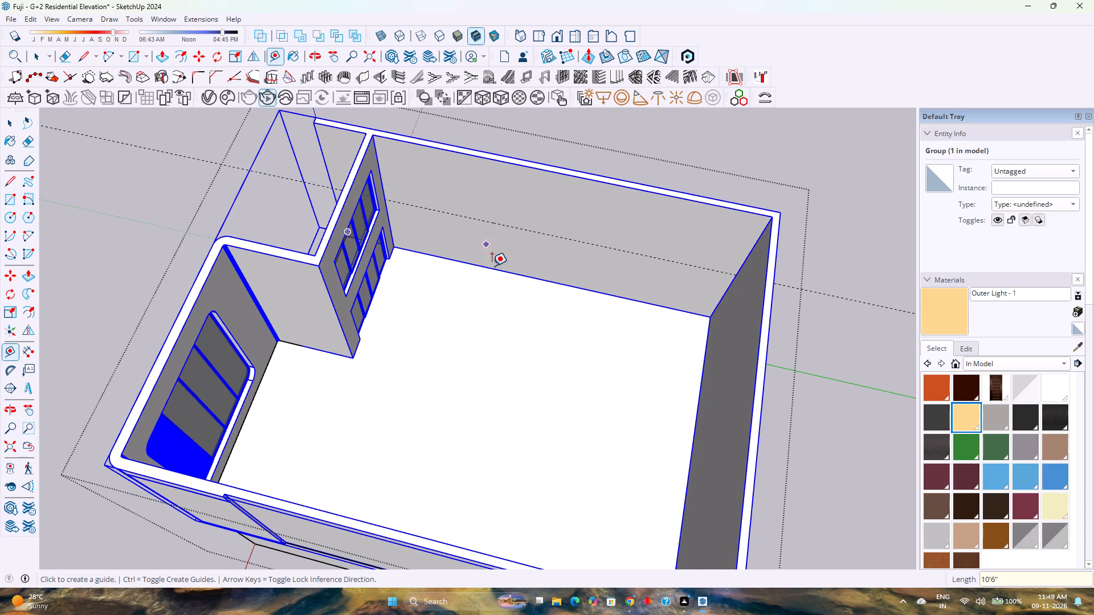
Place a horizontal guide 10'6" vertically above the base edge of the interior wall with the large rounded window.
scroll(485, 366, down, 1)
middle_drag(483, 366, 306, 335)
scroll(323, 305, up, 2)
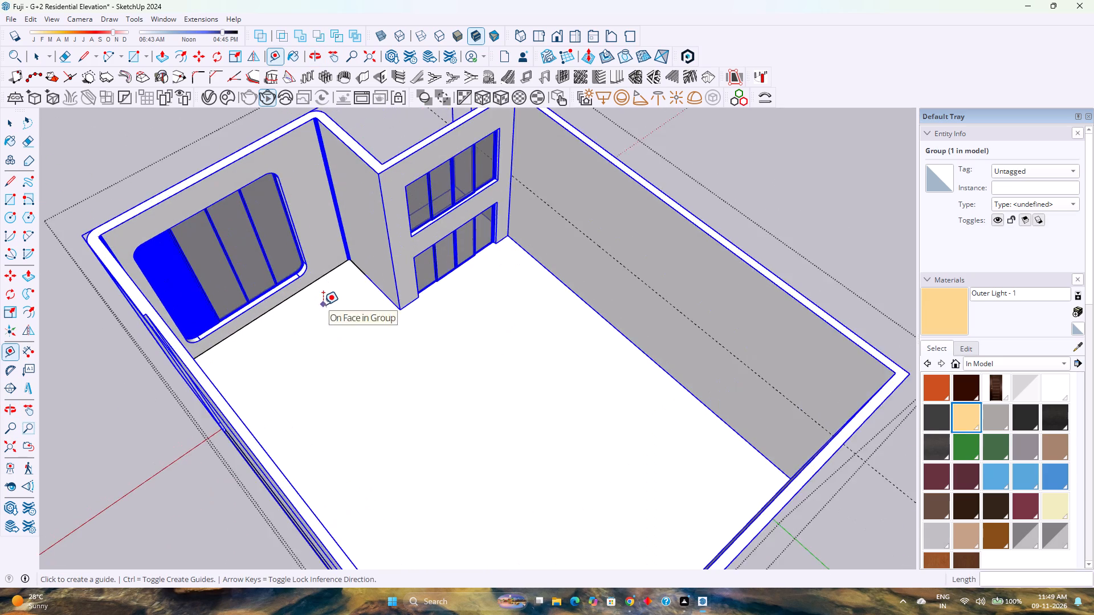
scroll(323, 305, up, 4)
middle_drag(305, 311, 175, 343)
scroll(173, 338, down, 7)
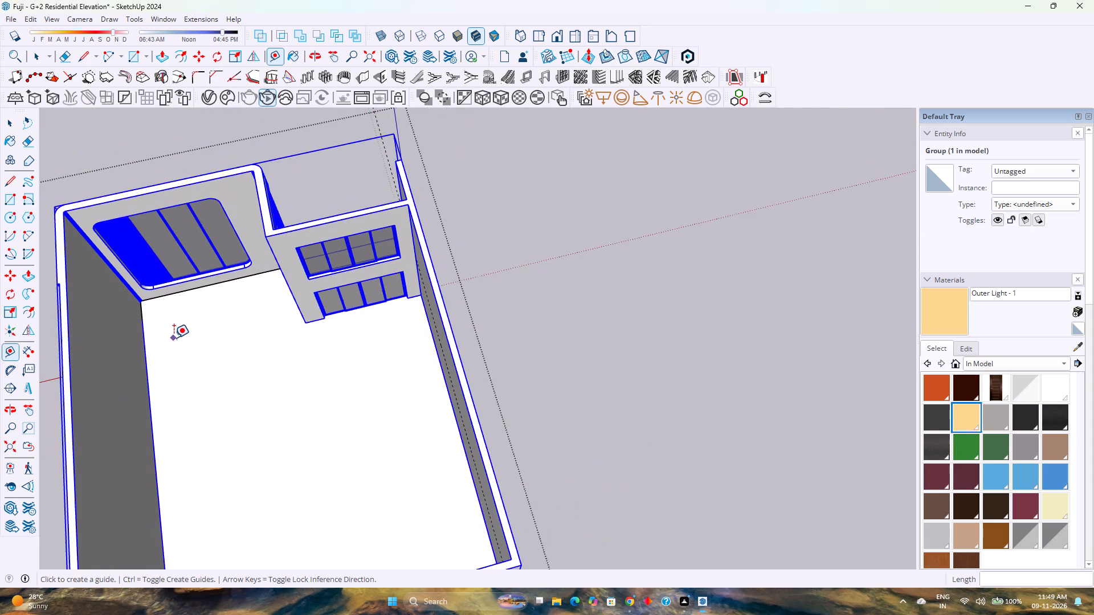
middle_drag(175, 336, 230, 302)
scroll(219, 311, up, 6)
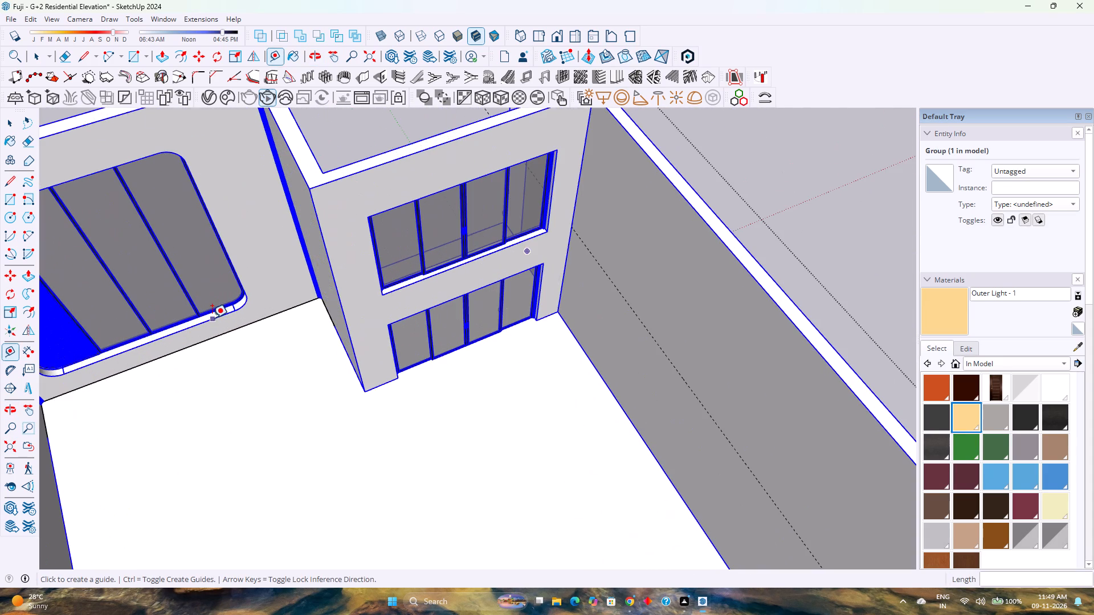
click(274, 316)
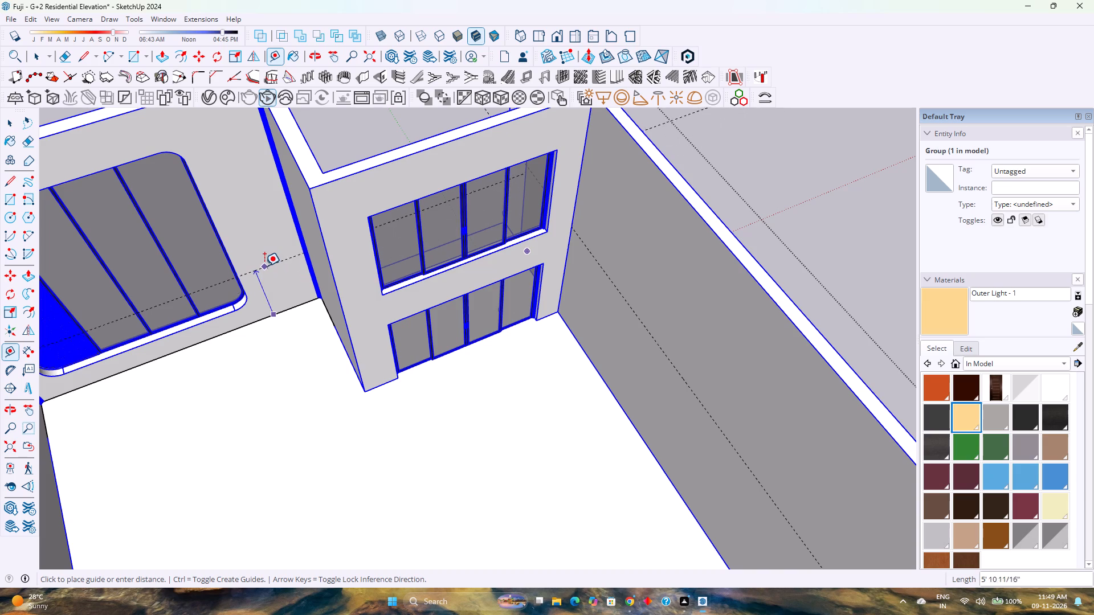
key(Up)
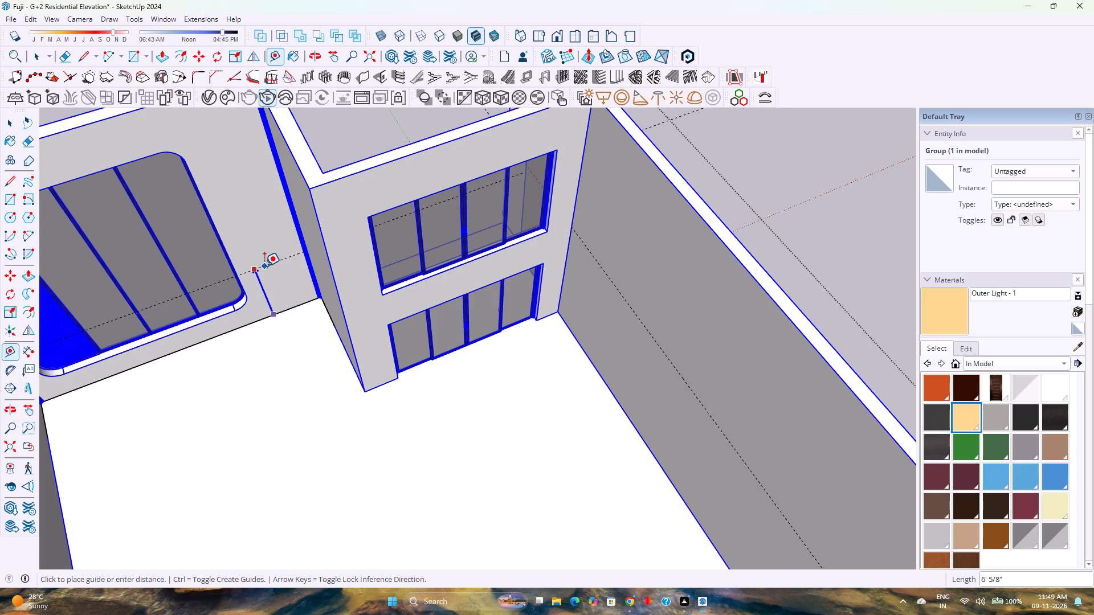
key(Up)
text(10'6")
key(Return)
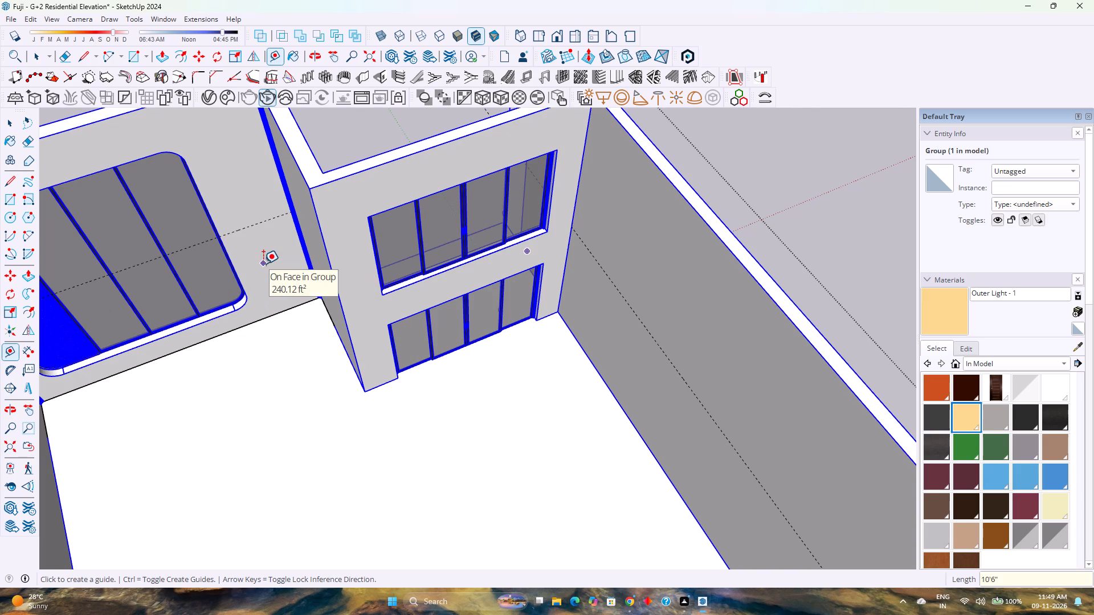
Place a guide 10'6" above the base edge of the opposite long side wall, adjoining the large rounded window wall.
scroll(263, 264, down, 5)
middle_drag(186, 371, 148, 397)
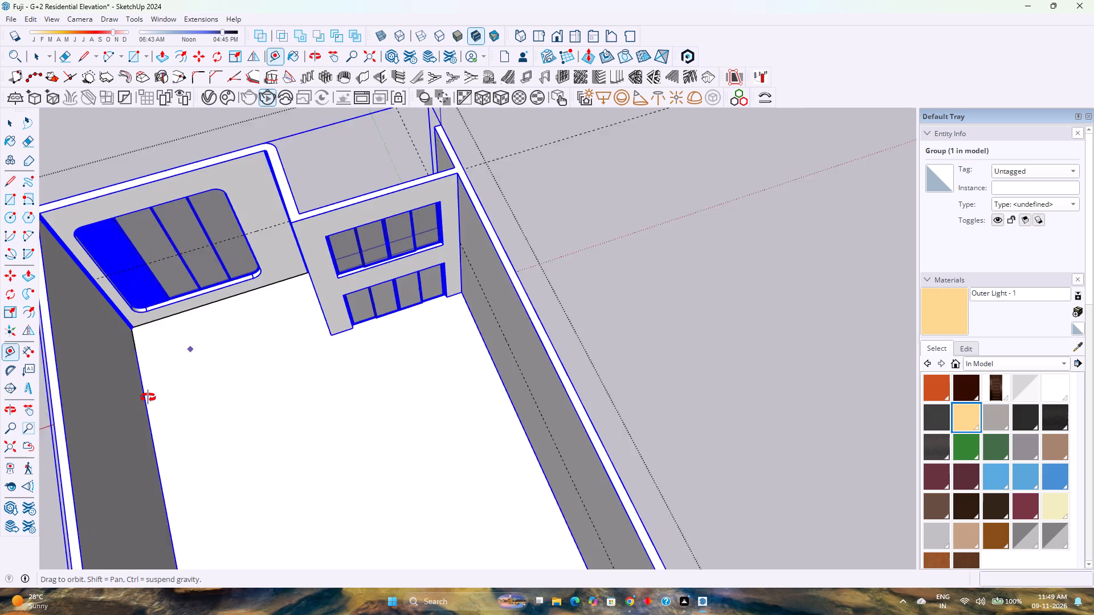
middle_drag(148, 397, 102, 421)
scroll(167, 391, up, 3)
click(154, 388)
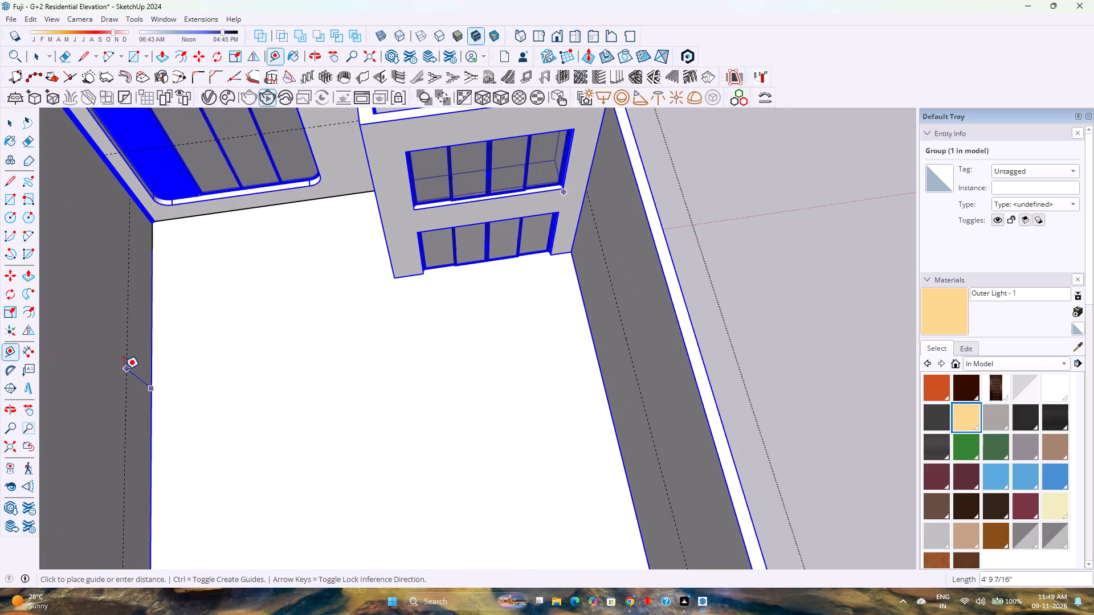
text(10'6")
key(Return)
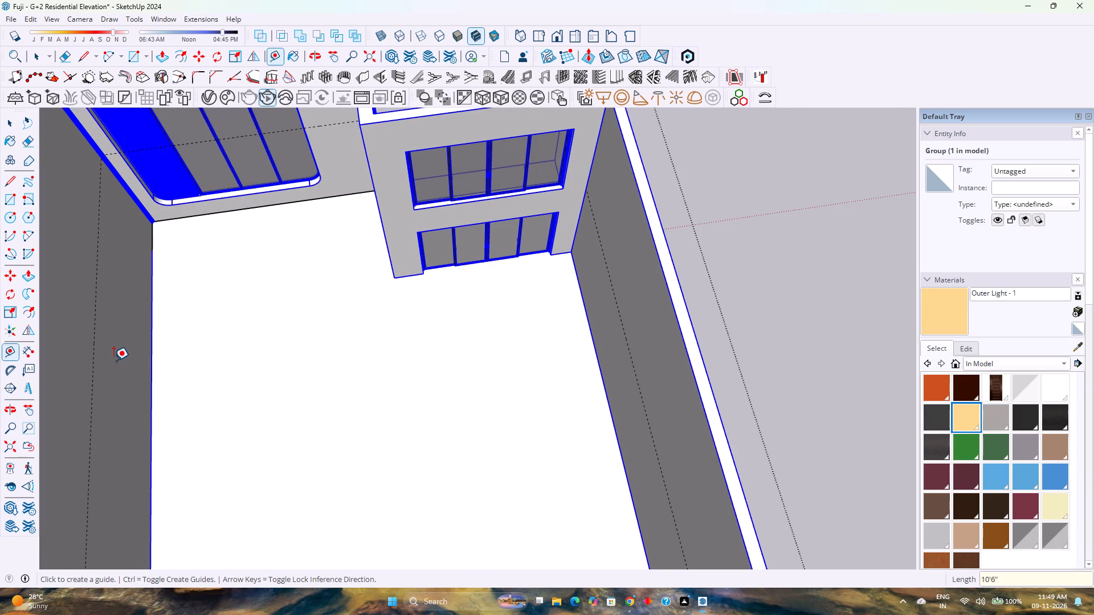
Place a guide 10'6" above the base edge of the windowless rear wall inside the upper floors.
scroll(240, 401, down, 8)
middle_drag(276, 396, 0, 454)
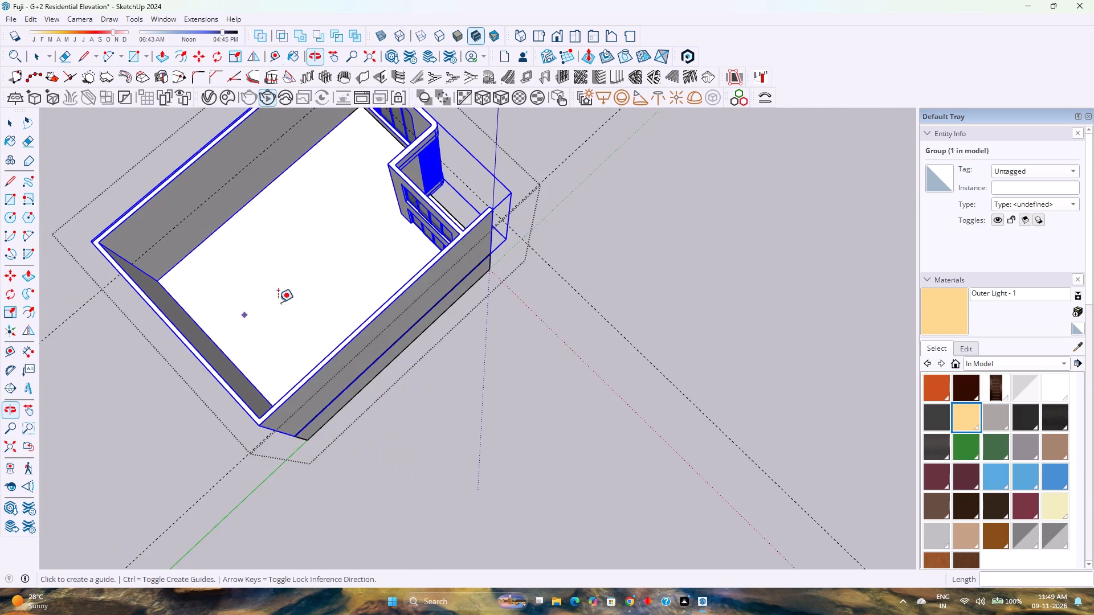
scroll(316, 288, up, 6)
middle_drag(296, 292, 75, 321)
scroll(194, 278, down, 9)
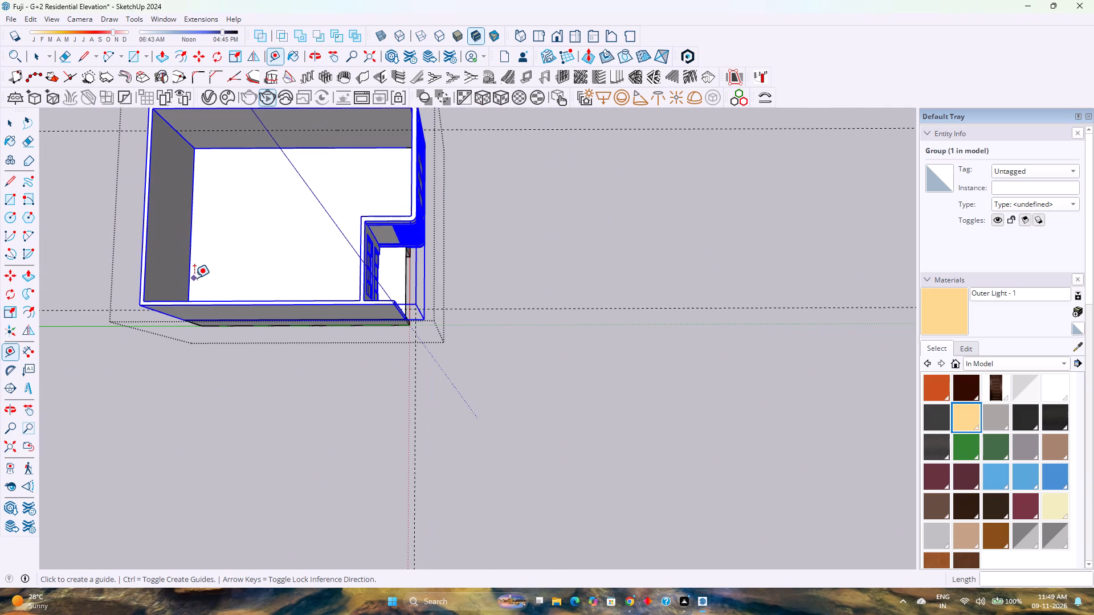
shift+middle_drag(206, 272, 337, 408)
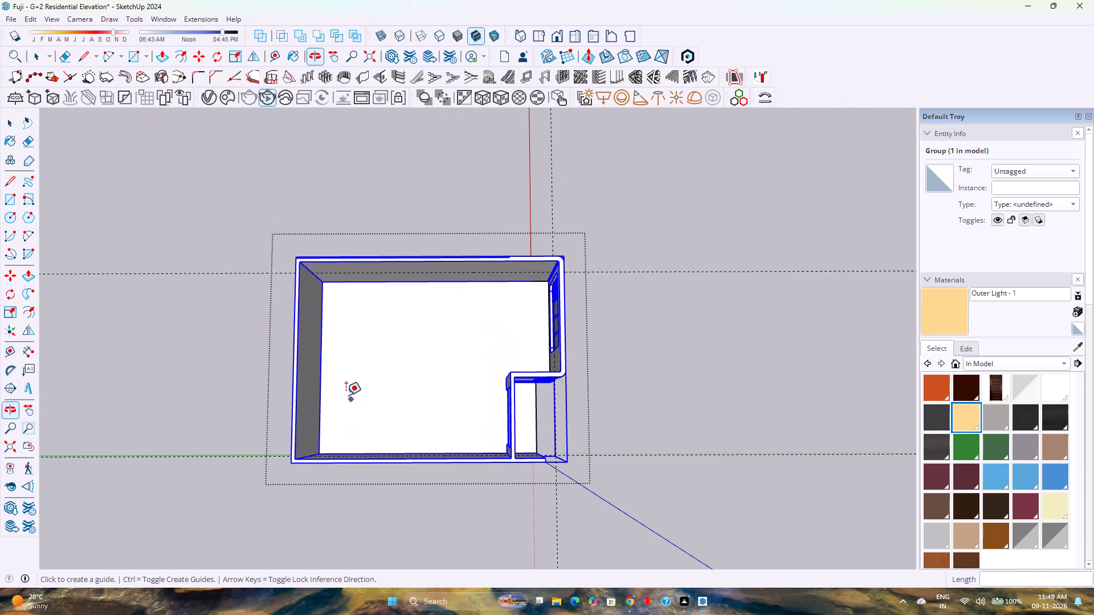
middle_drag(338, 393, 228, 336)
scroll(333, 285, up, 6)
middle_drag(349, 319, 305, 306)
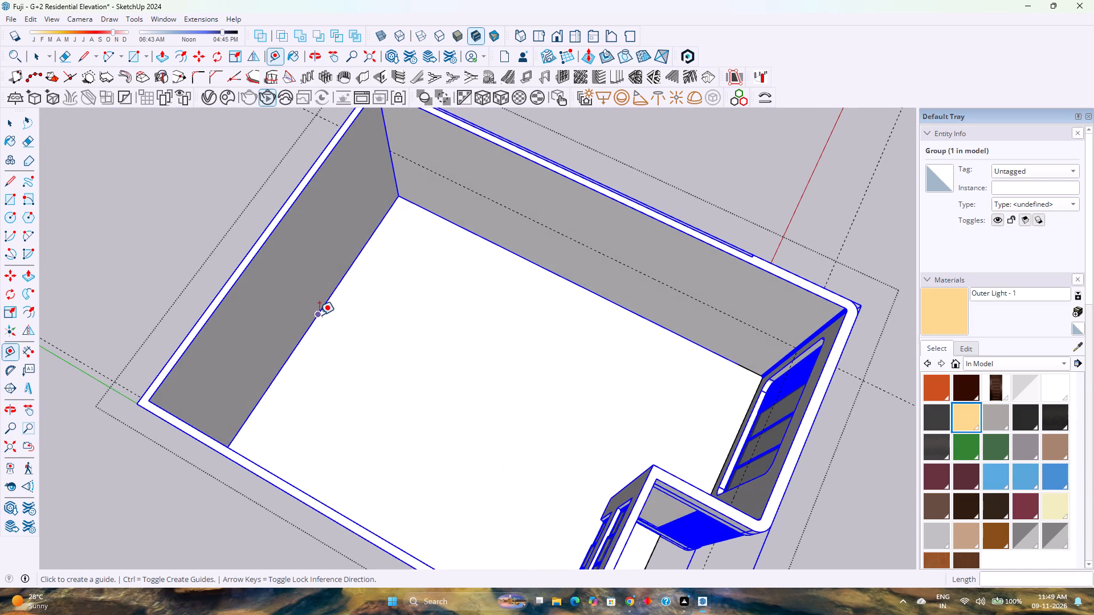
click(320, 315)
text(10'6")
key(Return)
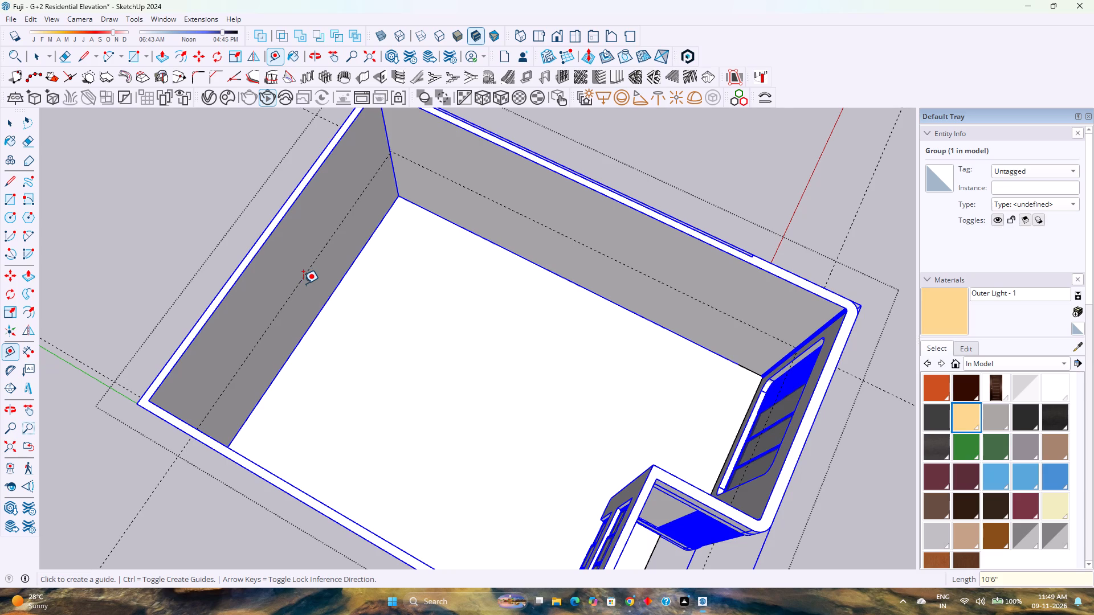
Hide the upper-floor wall group, leaving the base slab and the guides in view.
scroll(295, 272, down, 4)
key(space)
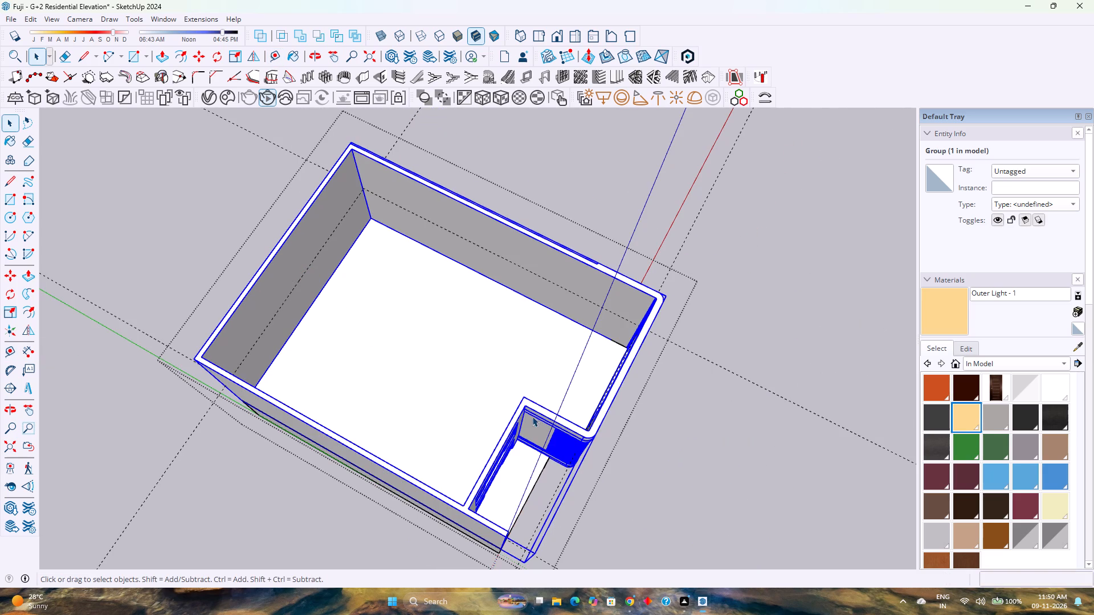
right_click(530, 412)
click(548, 146)
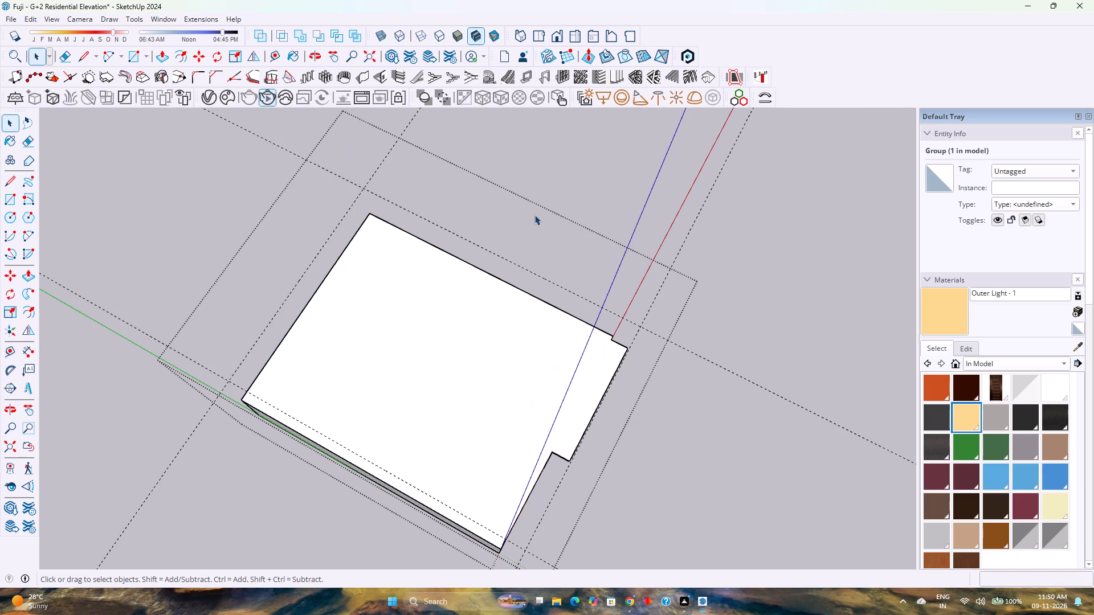
Draw a horizontal rectangle, about 39'6" by 53', between opposite guide intersections at the 10'6" level above the base slab.
middle_drag(428, 235, 892, 274)
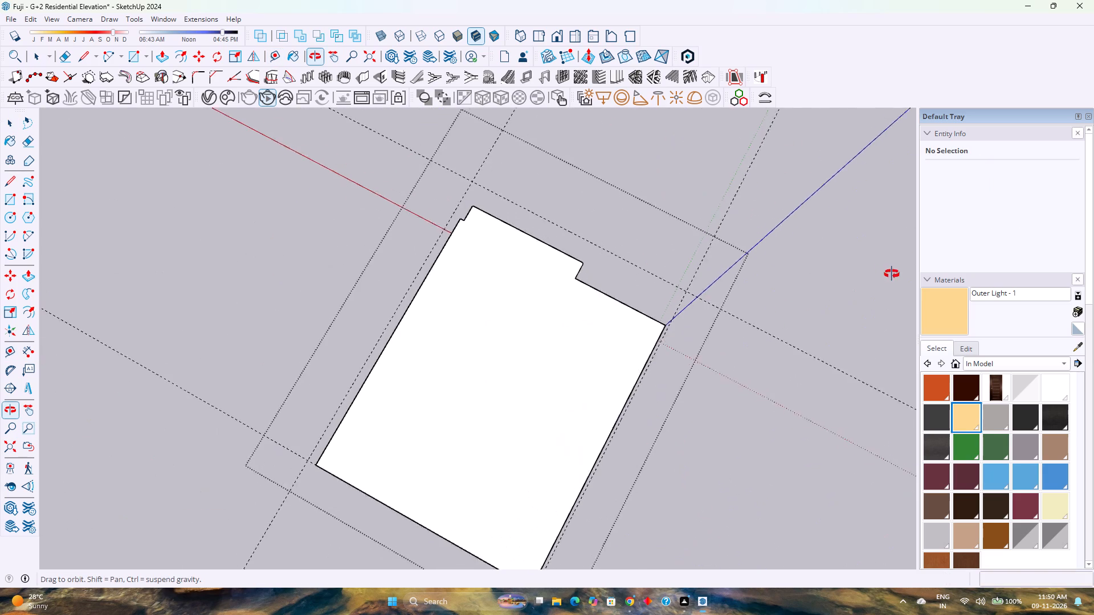
middle_drag(892, 274, 883, 264)
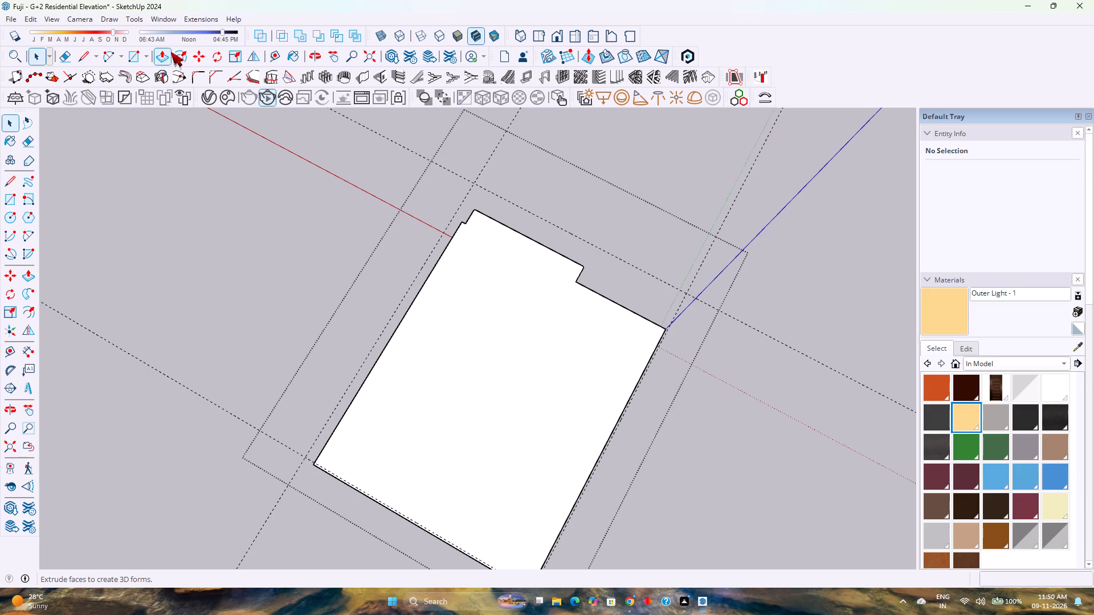
click(141, 58)
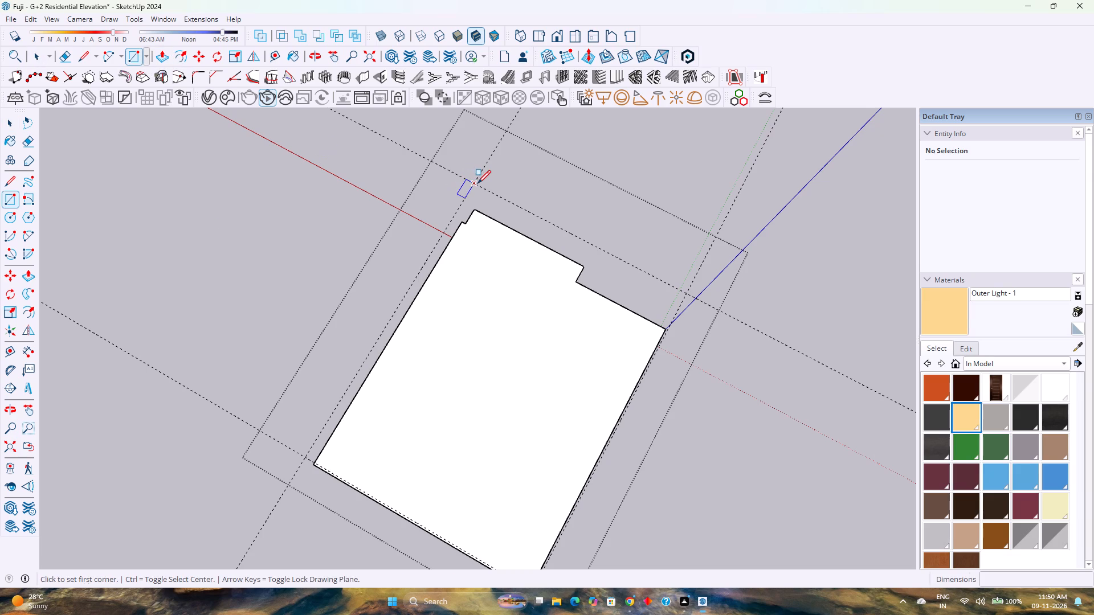
click(477, 183)
scroll(497, 450, down, 4)
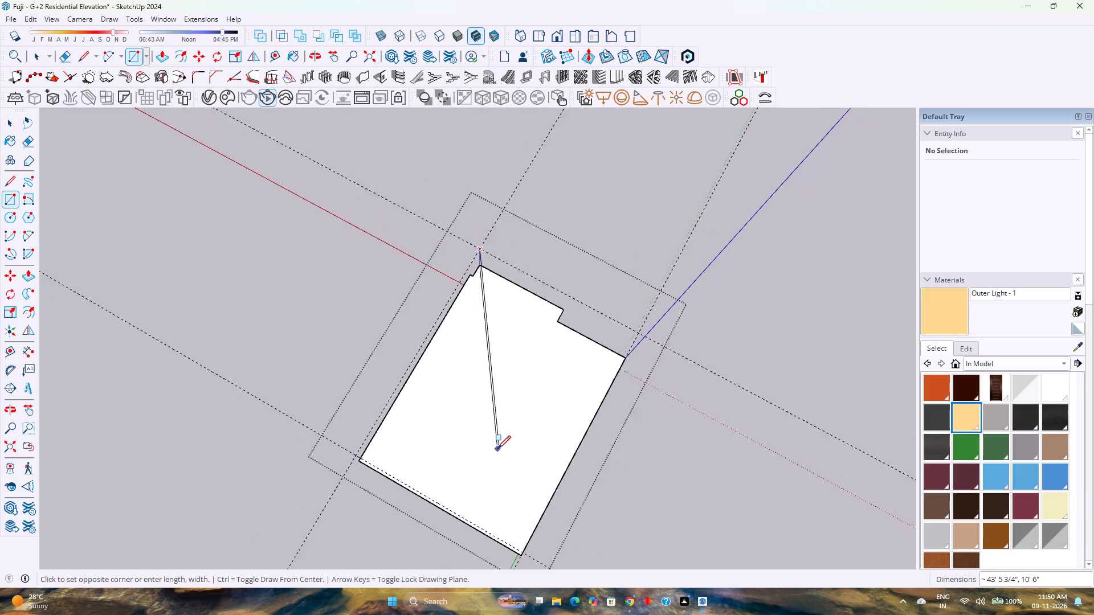
scroll(497, 449, down, 2)
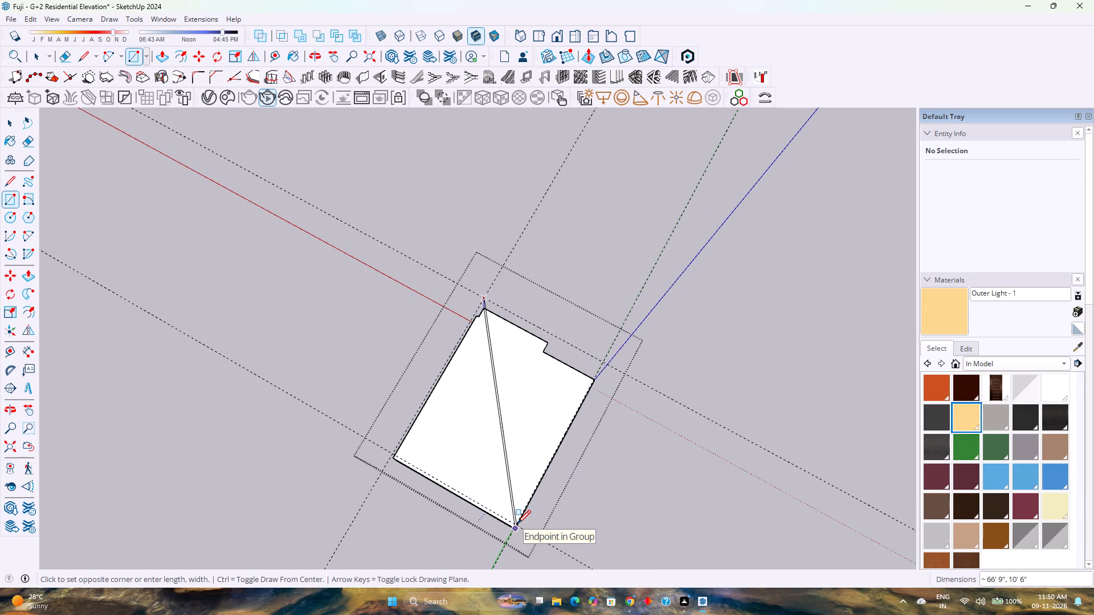
key(Up)
scroll(517, 528, up, 15)
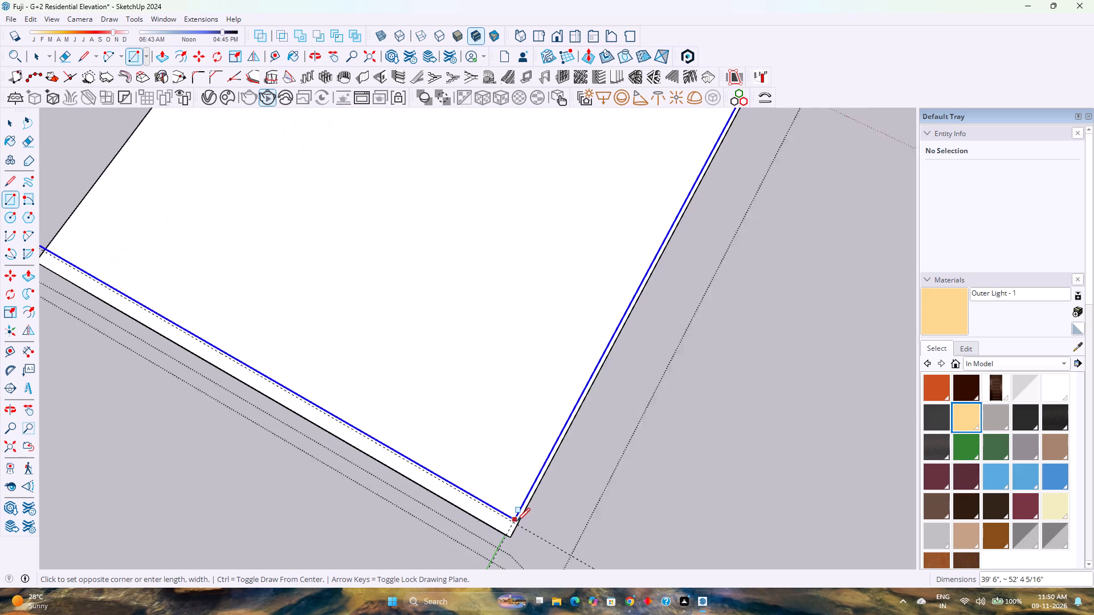
scroll(512, 523, up, 11)
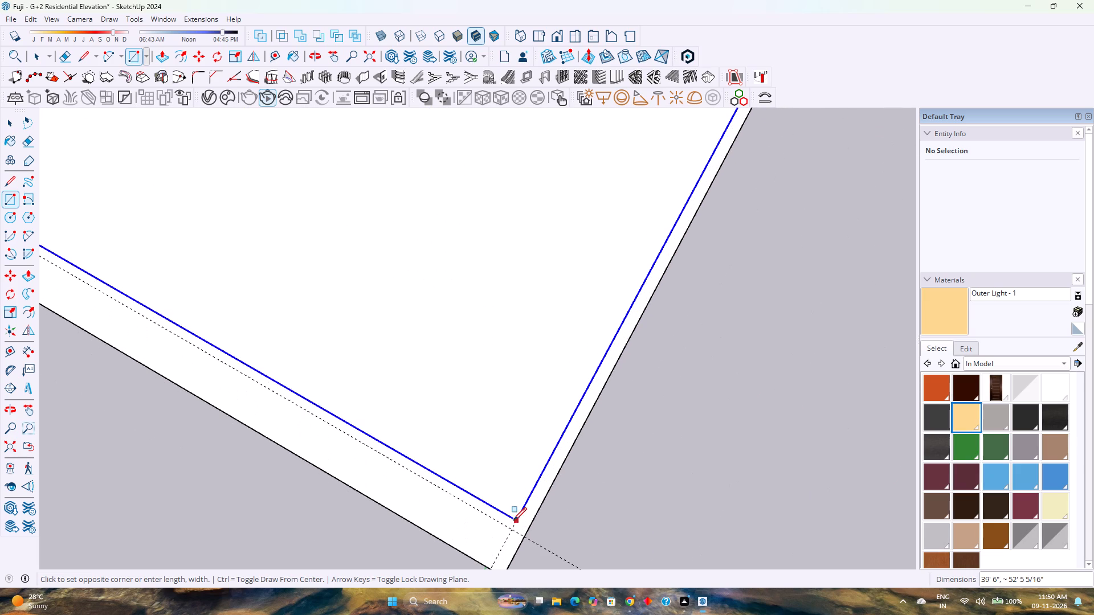
middle_drag(515, 527, 618, 485)
scroll(617, 477, down, 3)
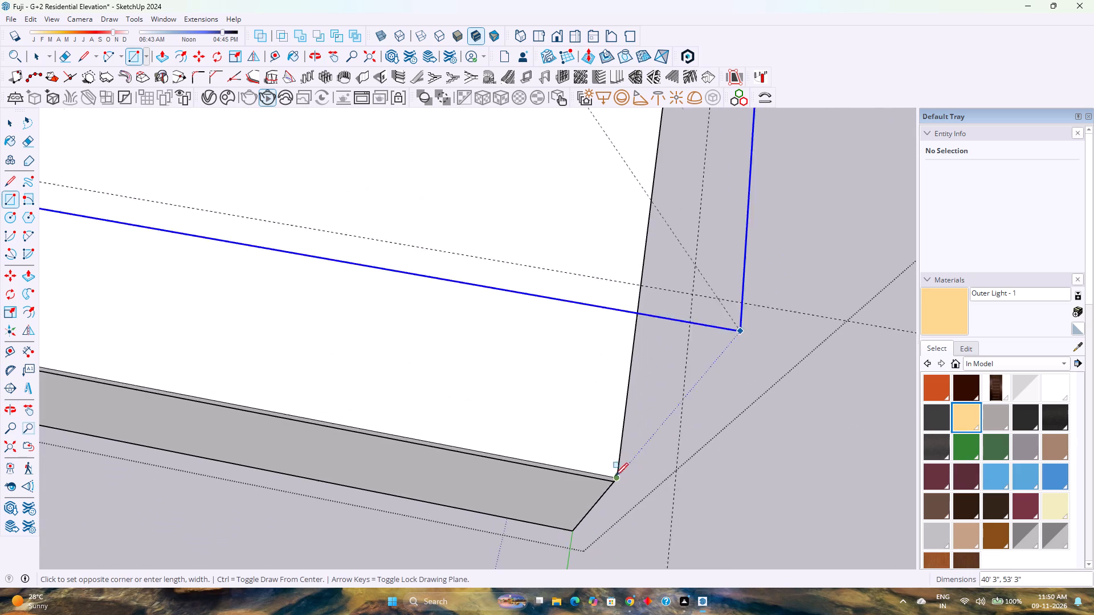
scroll(615, 476, down, 2)
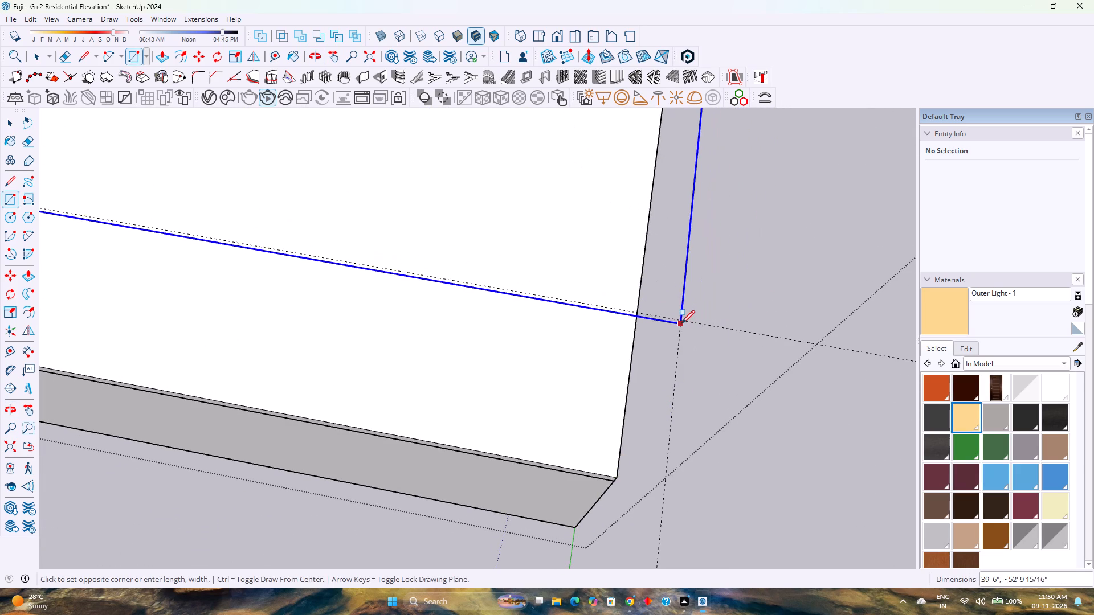
click(683, 321)
Select the new rectangle's face with its edges and make them a group.
scroll(550, 353, down, 6)
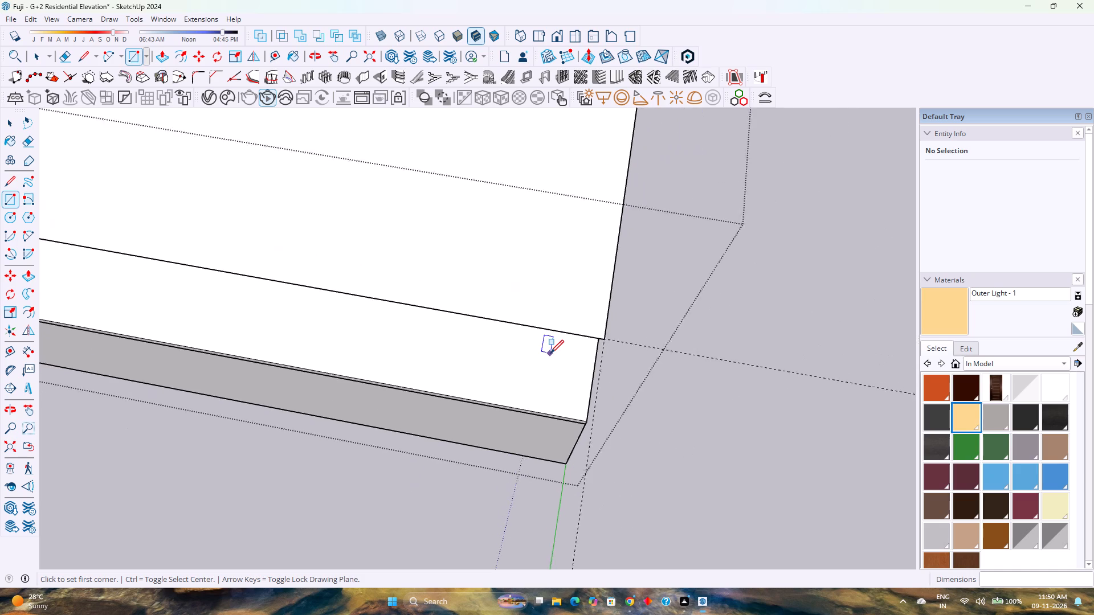
scroll(550, 353, down, 2)
key(space)
triple_click(438, 257)
right_click(438, 257)
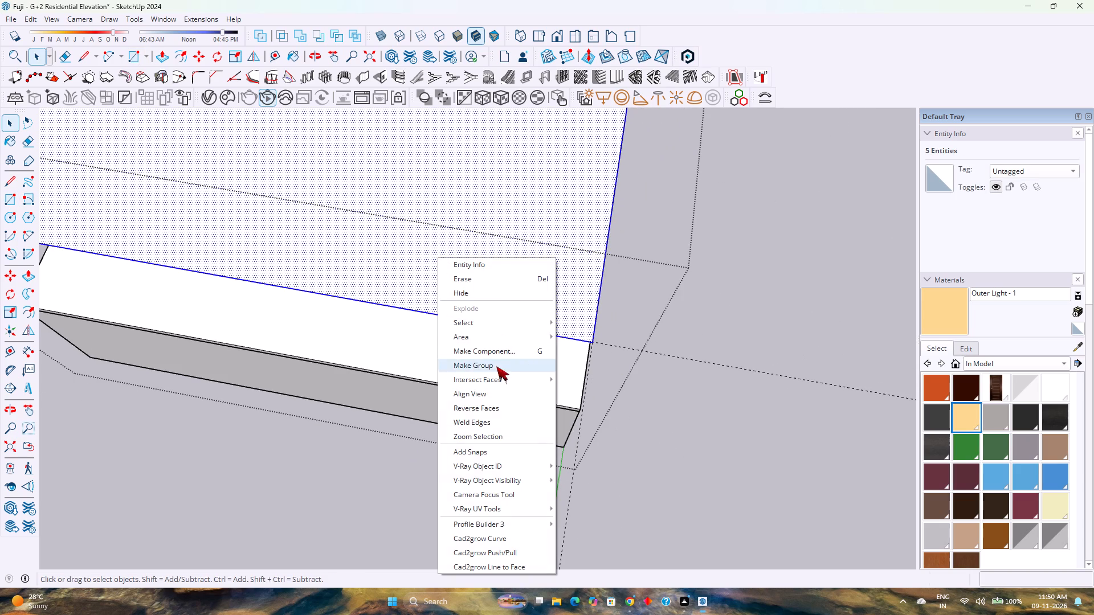
click(496, 366)
Unhide all hidden geometry to bring back the upper-floor walls.
scroll(483, 335, down, 5)
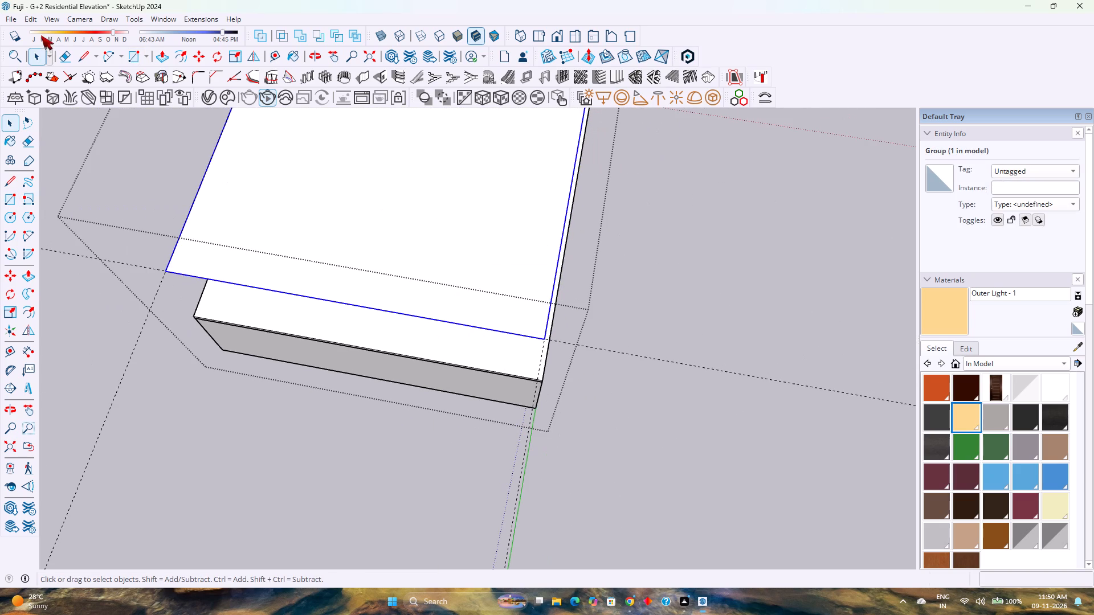
click(27, 16)
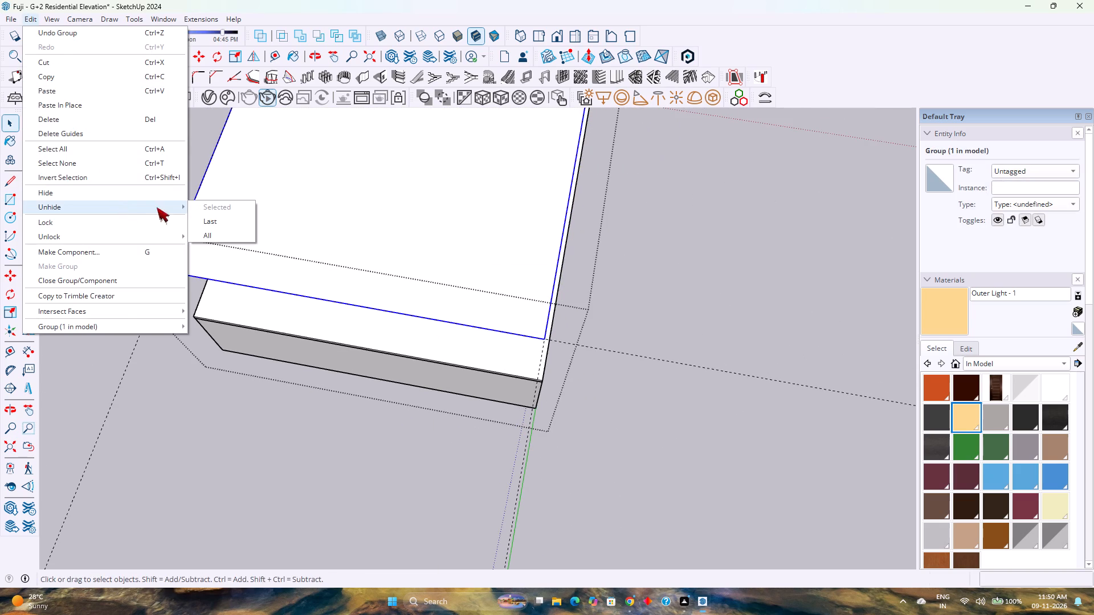
click(206, 232)
Examine how the new floor rectangle meets the walls, stacked windows and balcony recess from above and inside.
middle_drag(557, 414, 260, 588)
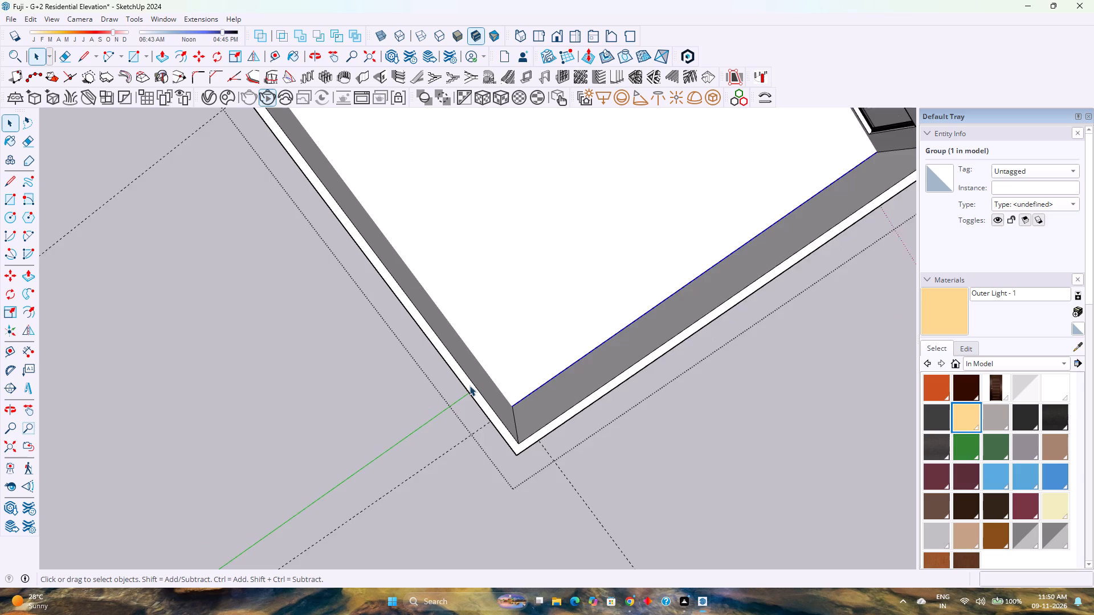
scroll(479, 381, up, 3)
scroll(526, 402, down, 3)
middle_drag(521, 392, 419, 376)
scroll(419, 376, down, 7)
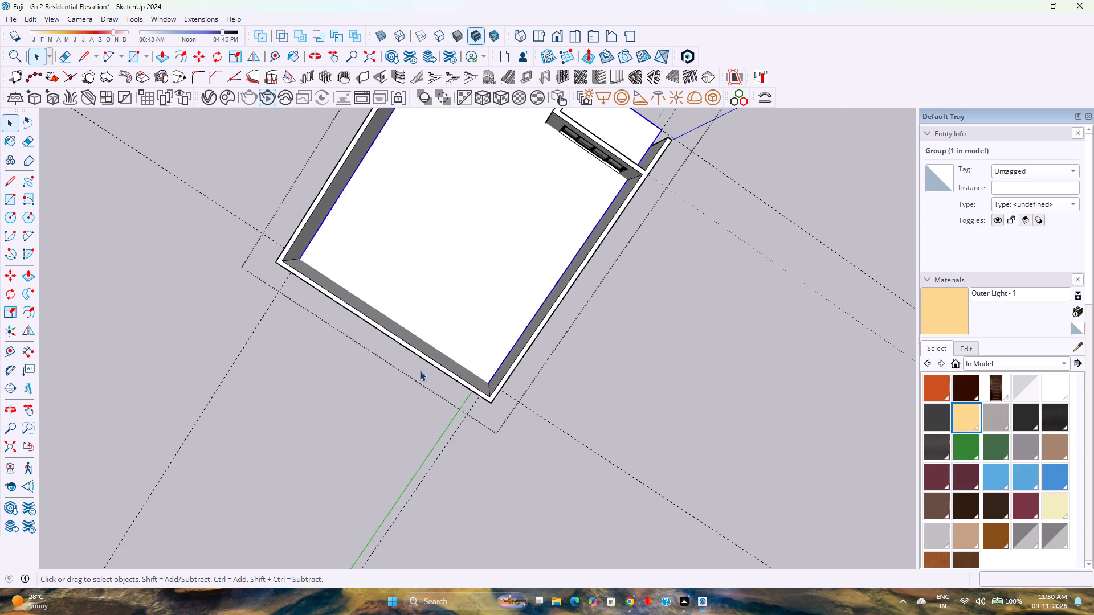
scroll(420, 370, down, 4)
scroll(513, 219, up, 9)
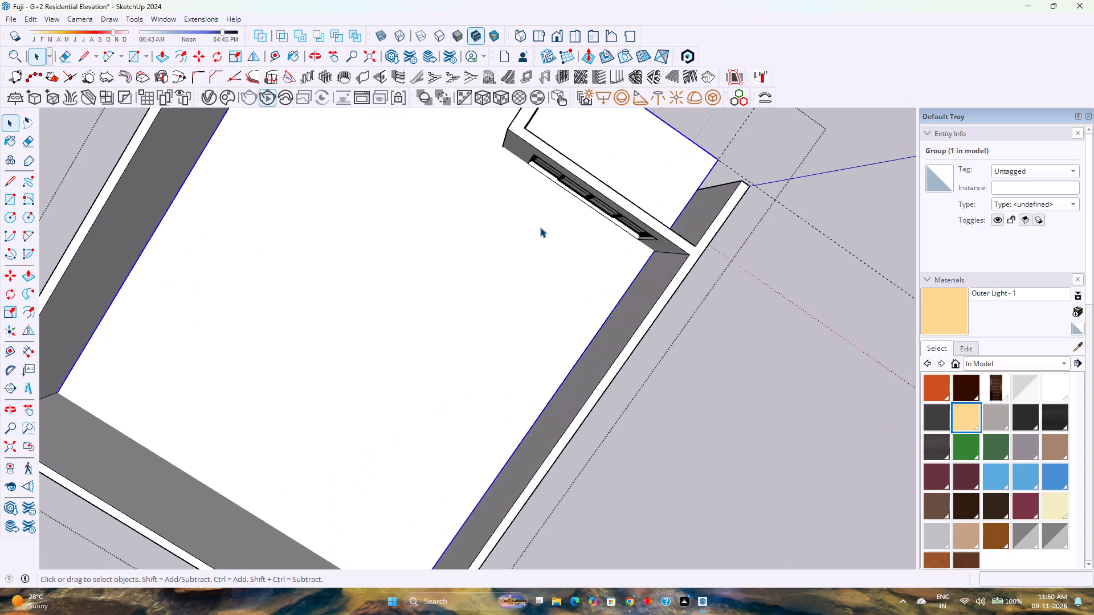
middle_drag(541, 228, 554, 130)
scroll(565, 185, up, 3)
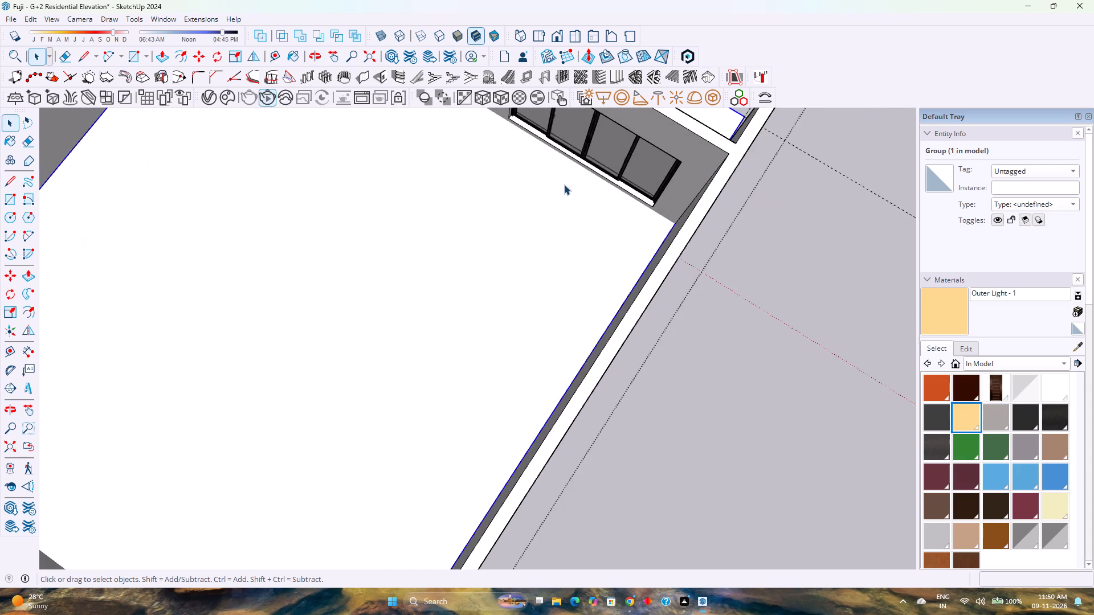
shift+middle_drag(564, 186, 556, 322)
middle_drag(560, 318, 683, 215)
scroll(594, 273, up, 4)
middle_drag(500, 328, 664, 239)
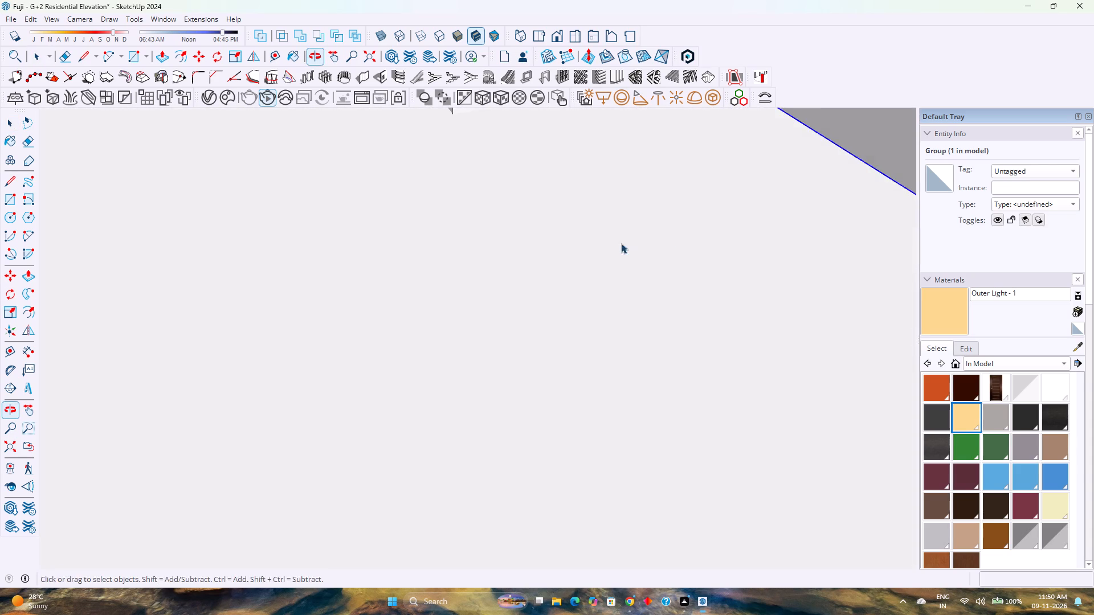
shift+middle_drag(617, 244, 493, 452)
middle_drag(484, 438, 507, 388)
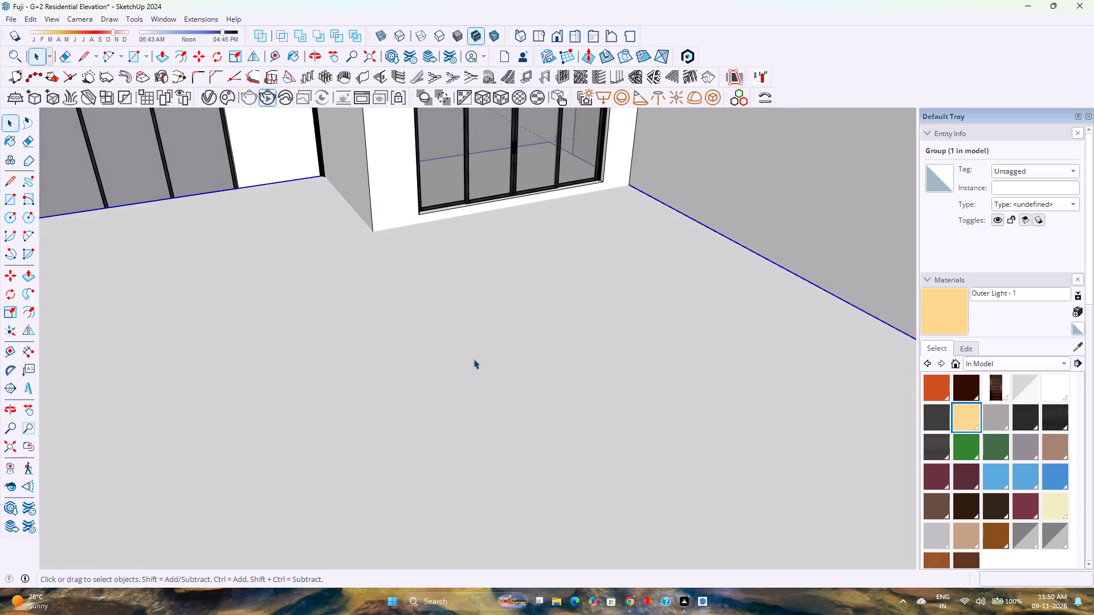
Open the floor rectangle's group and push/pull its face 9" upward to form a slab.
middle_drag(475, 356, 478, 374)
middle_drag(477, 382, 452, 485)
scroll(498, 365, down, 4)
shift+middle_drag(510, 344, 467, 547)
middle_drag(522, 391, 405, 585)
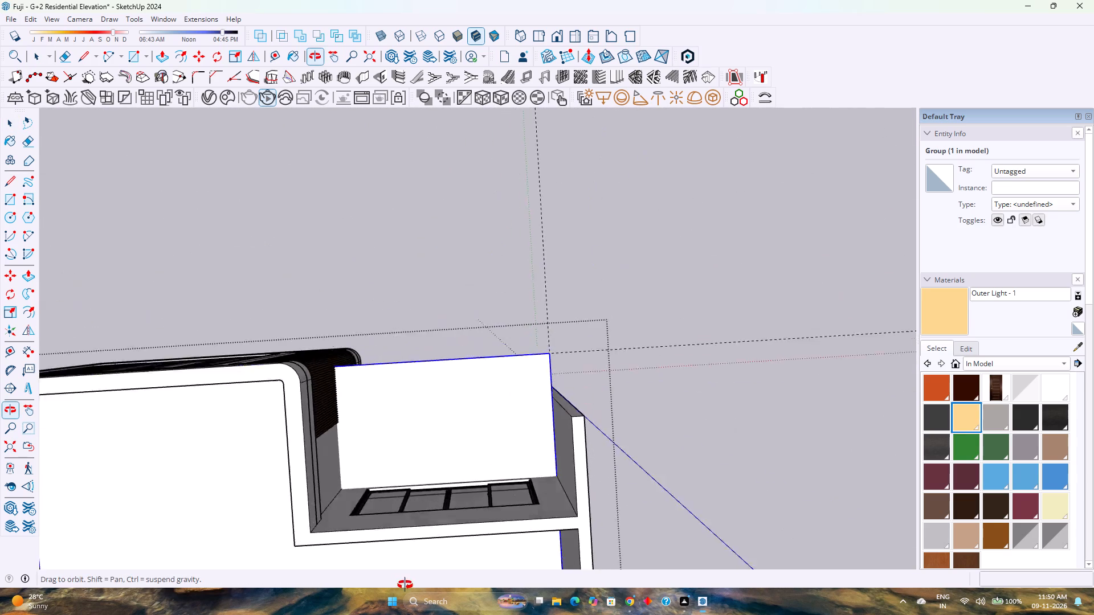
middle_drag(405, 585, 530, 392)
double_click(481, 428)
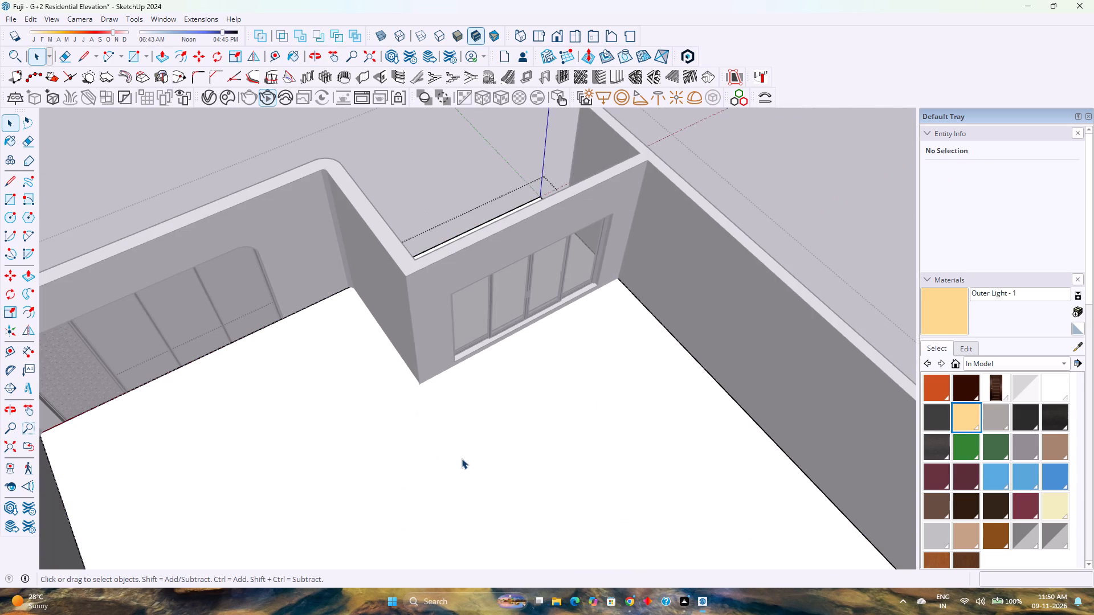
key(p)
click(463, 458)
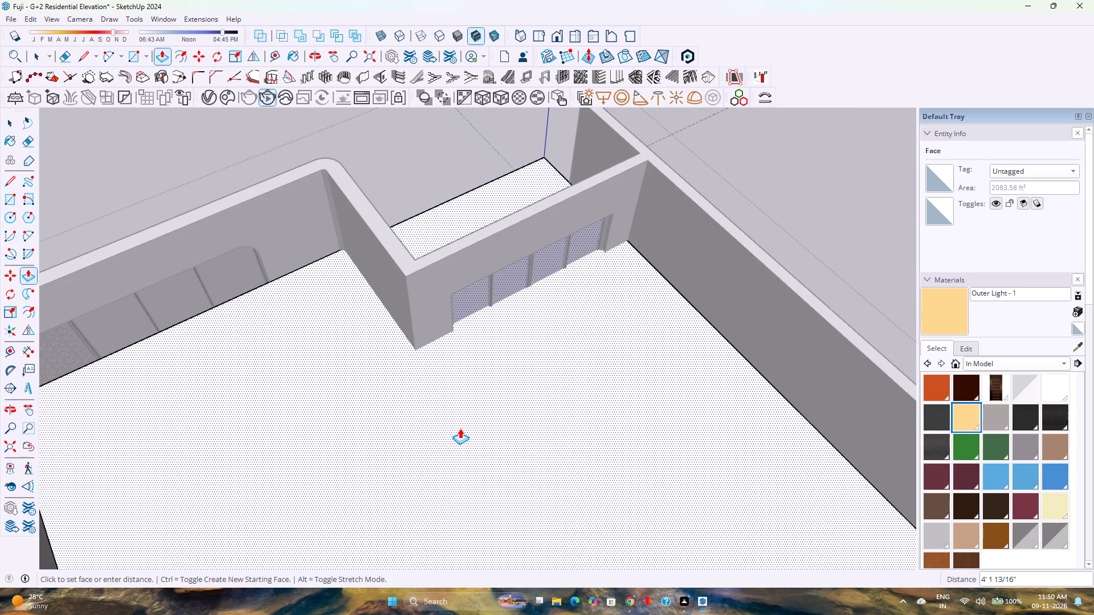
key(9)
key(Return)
Examine the 9" slab from the facade, above and below, checking its position against the balcony and stacked windows.
scroll(482, 425, down, 3)
middle_drag(493, 418, 885, 344)
middle_click(433, 439)
middle_click(433, 439)
middle_drag(433, 439, 451, 431)
middle_drag(461, 427, 790, 289)
scroll(614, 321, up, 2)
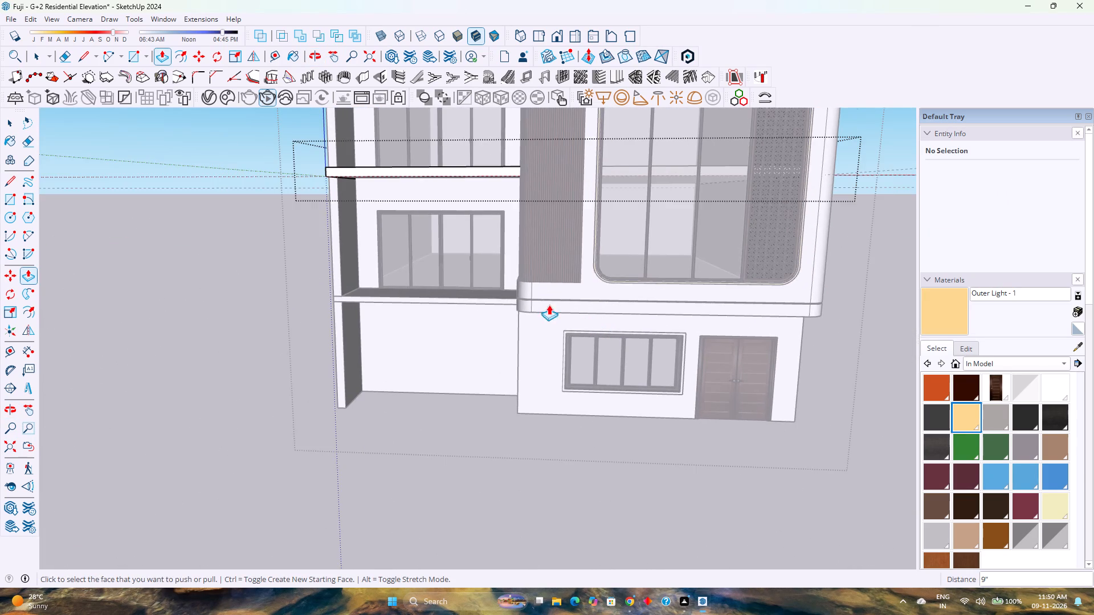
scroll(518, 260, up, 1)
shift+middle_drag(528, 254, 545, 399)
middle_drag(564, 369, 258, 517)
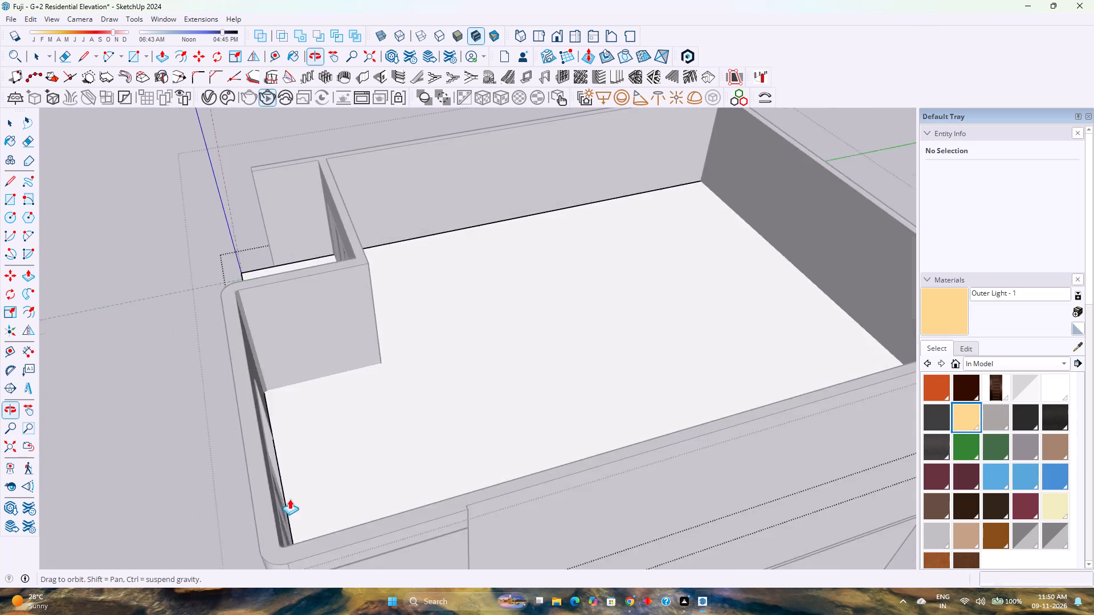
shift+middle_drag(312, 409, 599, 442)
middle_drag(496, 419, 775, 387)
scroll(678, 334, up, 3)
shift+middle_drag(672, 332, 664, 449)
middle_drag(538, 431, 658, 328)
middle_click(659, 327)
scroll(663, 310, up, 3)
shift+middle_drag(662, 310, 638, 327)
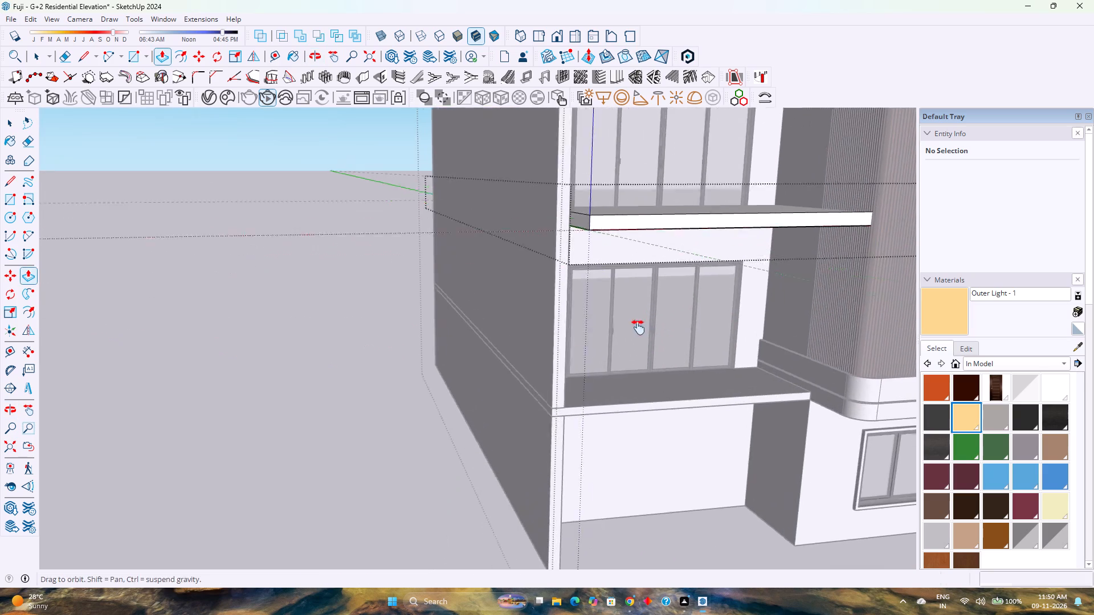
shift+middle_drag(638, 327, 521, 378)
middle_drag(471, 371, 511, 304)
middle_click(511, 304)
shift+middle_drag(523, 283, 337, 564)
shift+middle_click(337, 564)
scroll(478, 397, up, 1)
middle_drag(478, 397, 524, 352)
middle_click(525, 352)
scroll(547, 333, up, 3)
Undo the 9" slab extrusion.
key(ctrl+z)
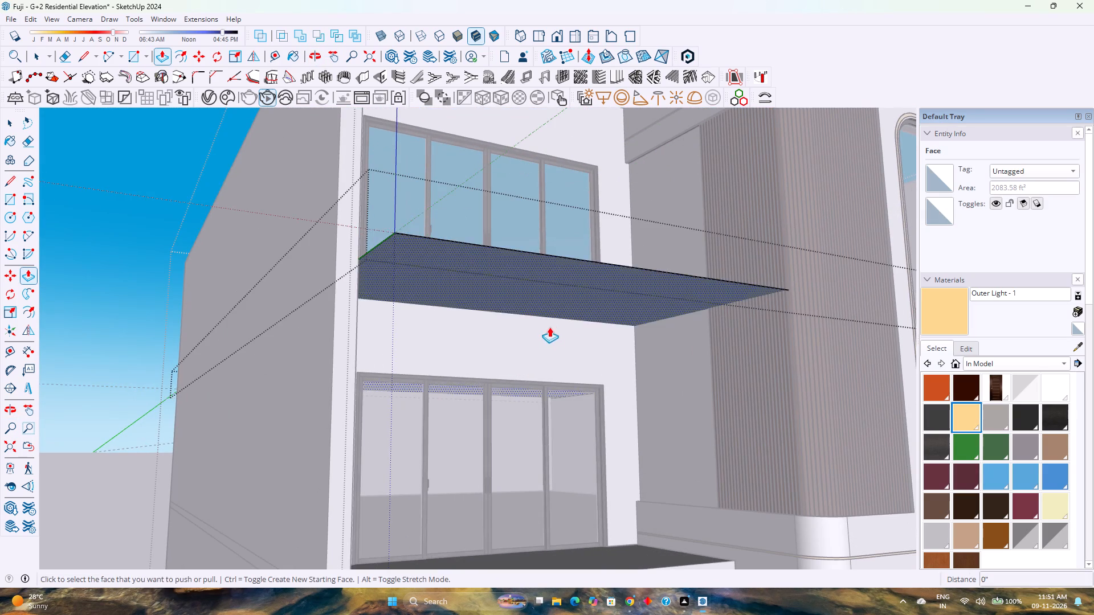
Push/pull the top face of the floor rectangle 6" upward from the guide level.
middle_drag(554, 322, 480, 483)
click(475, 404)
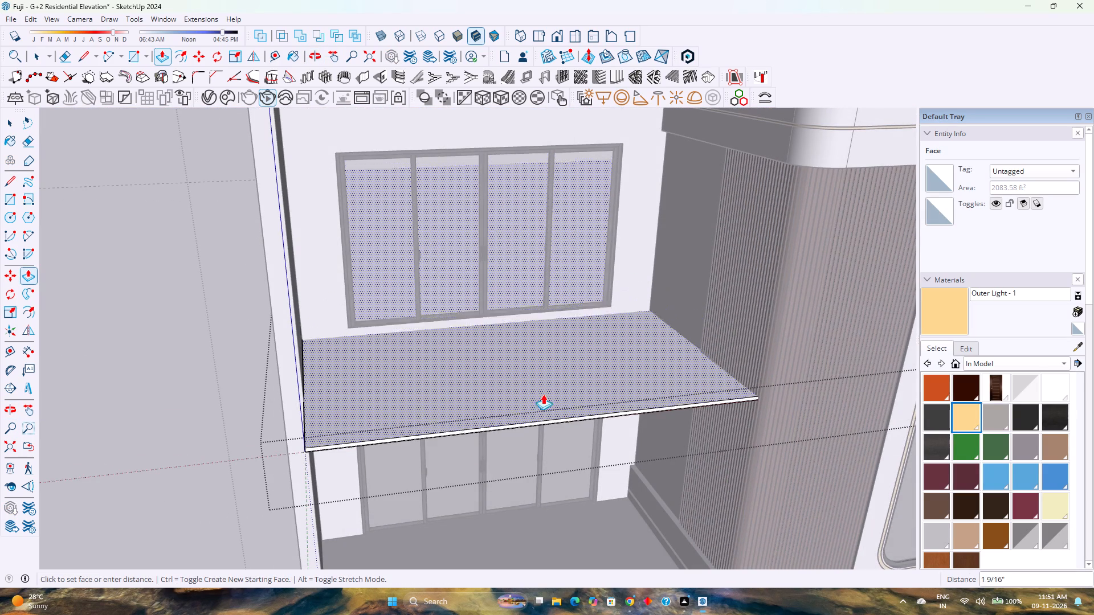
key(6)
key(Return)
Repeat the 6" push/pull downward on the slab's underside and close the slab group.
scroll(525, 415, down, 2)
middle_drag(479, 441, 672, 249)
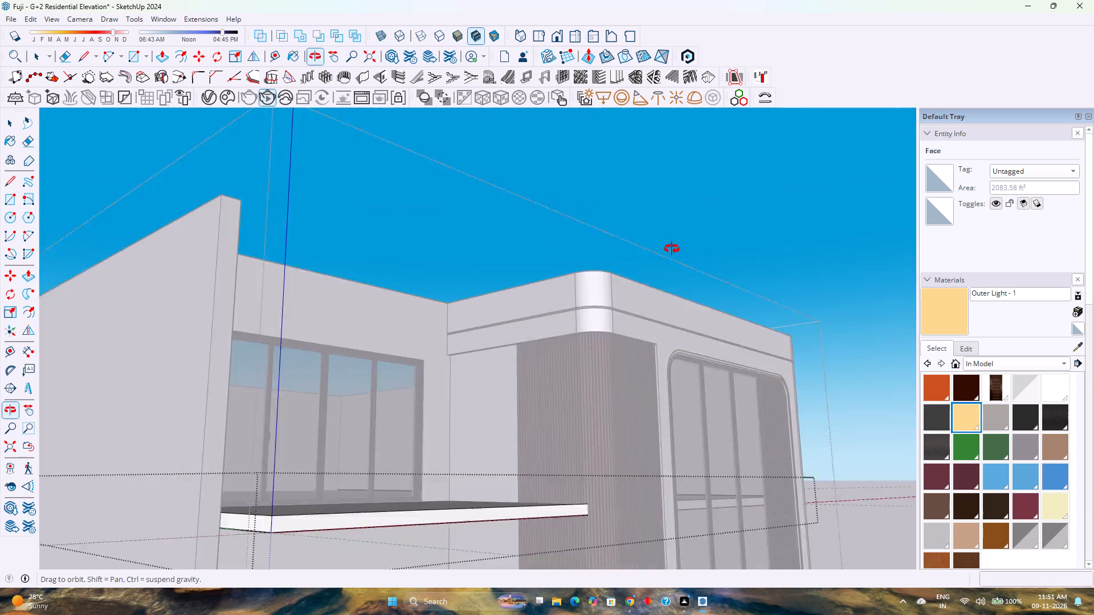
middle_drag(672, 249, 676, 245)
scroll(542, 428, down, 3)
middle_drag(411, 475, 504, 380)
middle_click(504, 380)
double_click(480, 467)
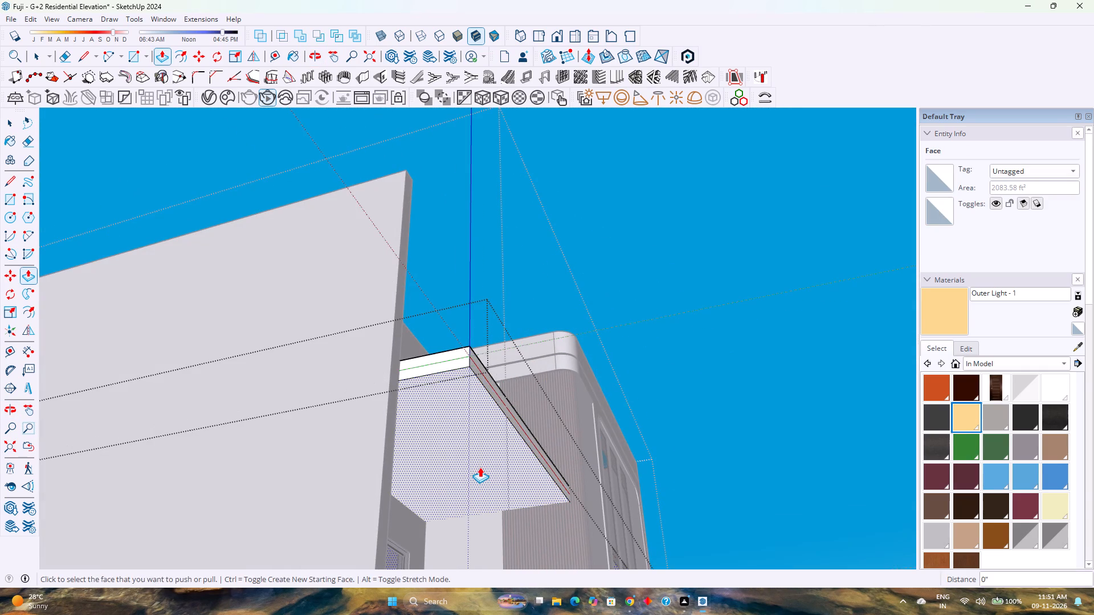
middle_drag(501, 456, 393, 522)
scroll(410, 493, down, 4)
middle_drag(519, 447, 379, 511)
scroll(378, 504, down, 4)
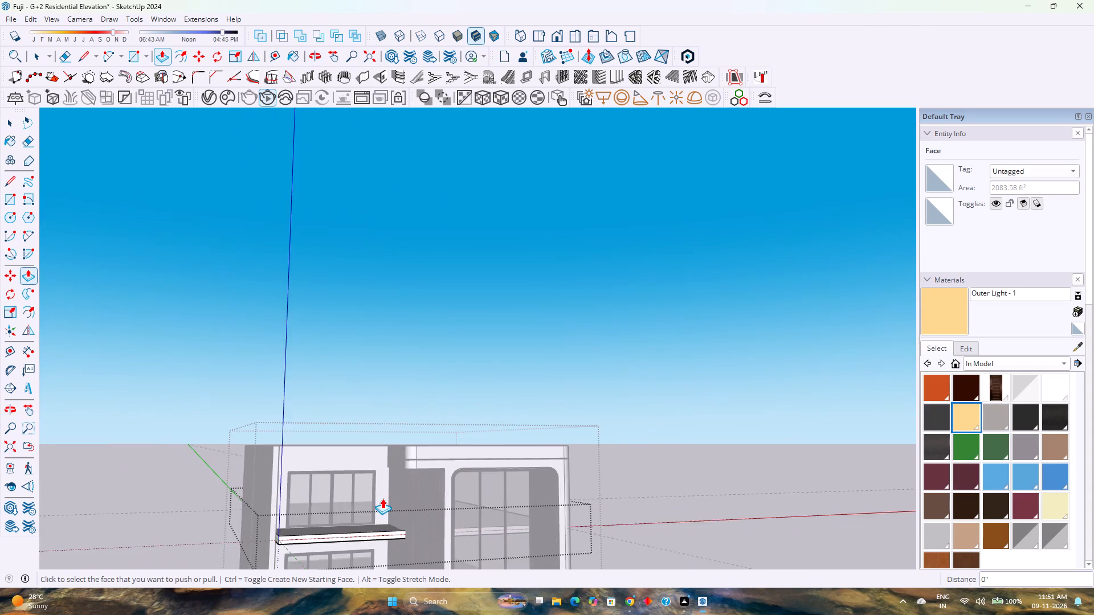
scroll(382, 498, down, 3)
middle_drag(391, 492, 295, 578)
scroll(341, 526, down, 3)
key(space)
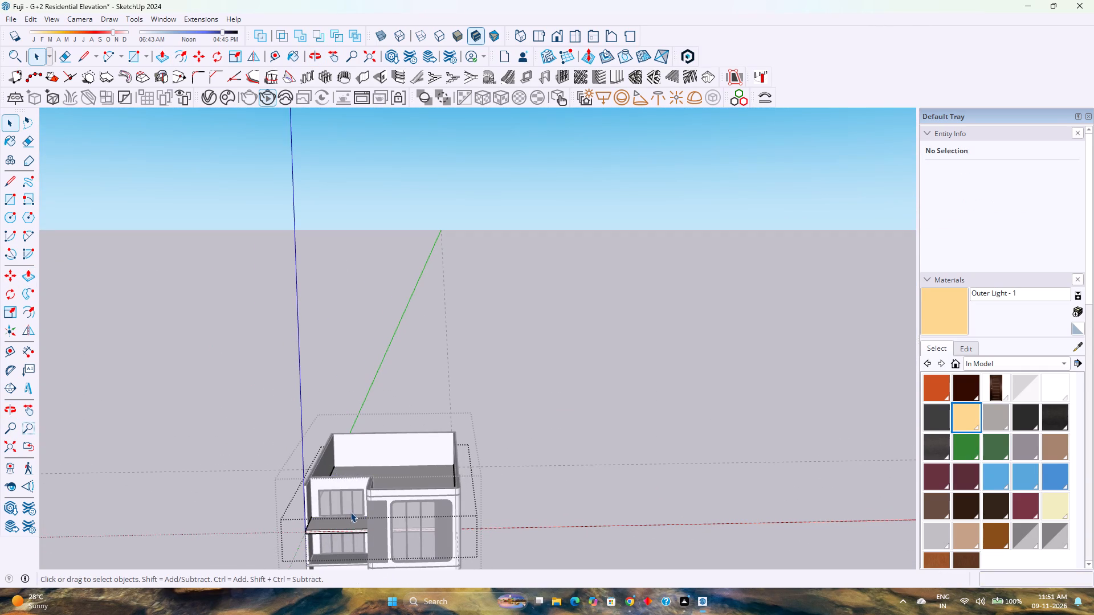
key(Escape)
Examine the thickened slab within the whole building from the front, above and the rear corner.
shift+middle_drag(328, 527, 417, 463)
scroll(425, 459, down, 1)
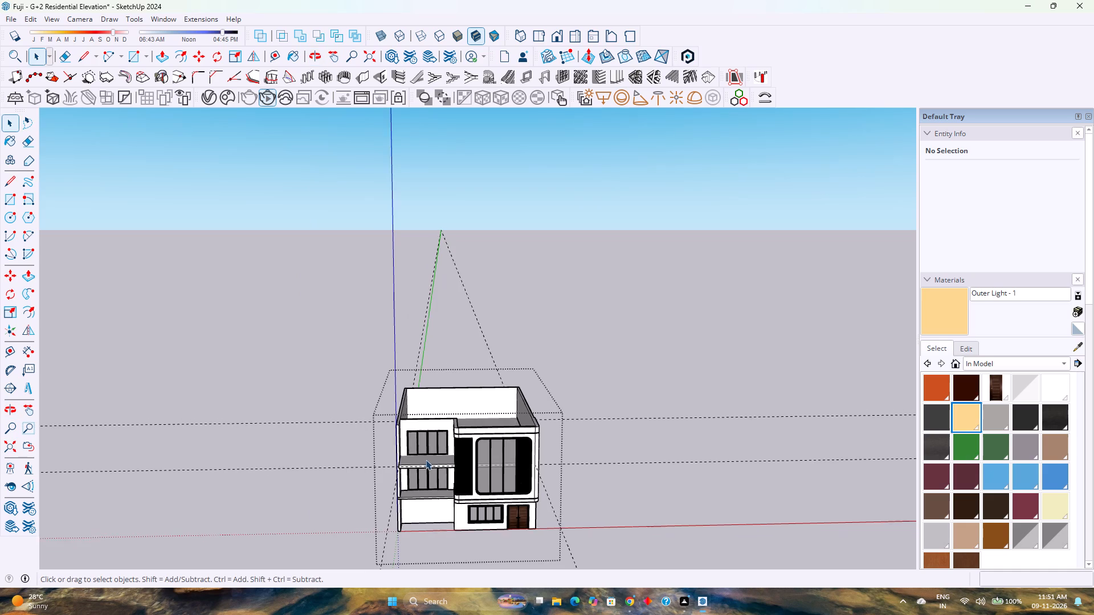
middle_drag(422, 468, 339, 596)
middle_click(339, 596)
scroll(467, 413, up, 6)
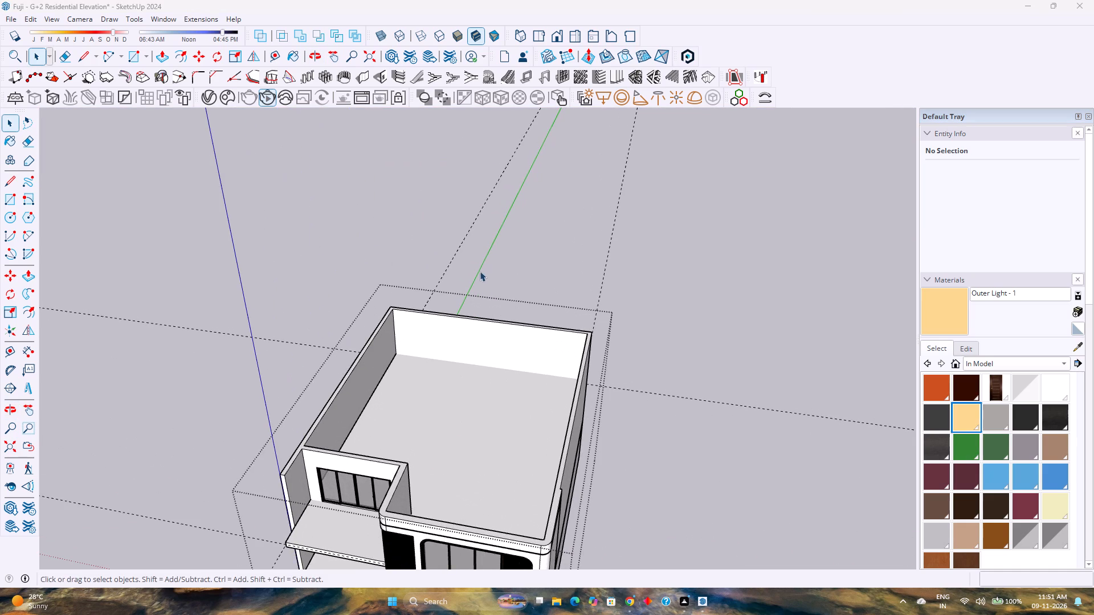
middle_drag(470, 312, 7, 509)
middle_click(1, 510)
middle_drag(480, 391, 288, 327)
middle_click(286, 325)
middle_drag(394, 392, 578, 375)
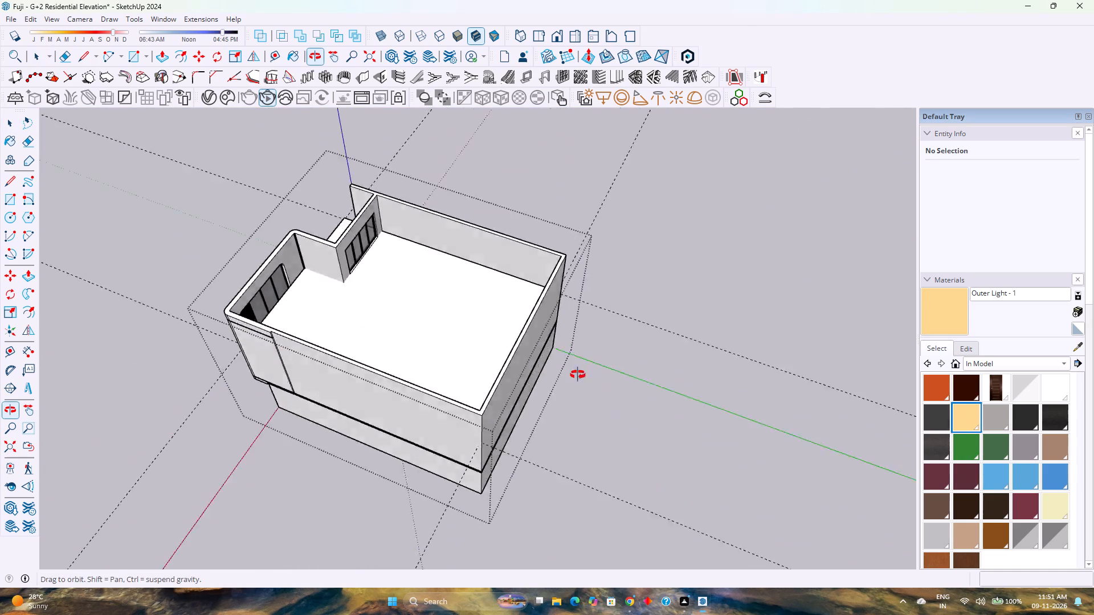
middle_drag(578, 375, 639, 375)
scroll(444, 326, up, 5)
middle_drag(456, 325, 581, 315)
scroll(602, 289, up, 4)
Open the walls group, hide the rear wall's inner face to expose the slab's rear edge, and close the group.
click(602, 289)
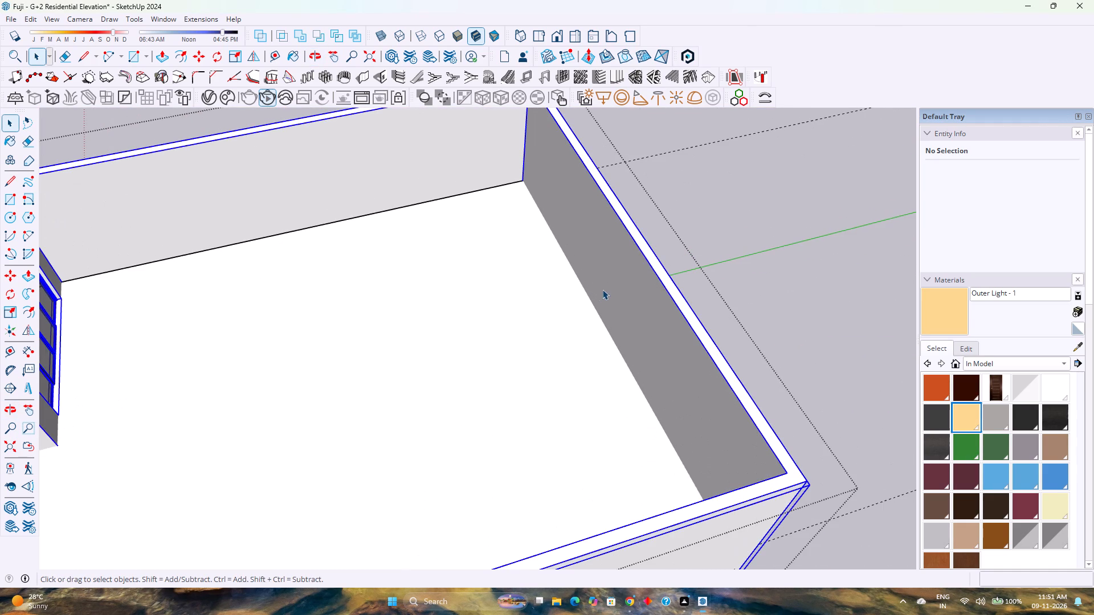
double_click(609, 286)
click(609, 286)
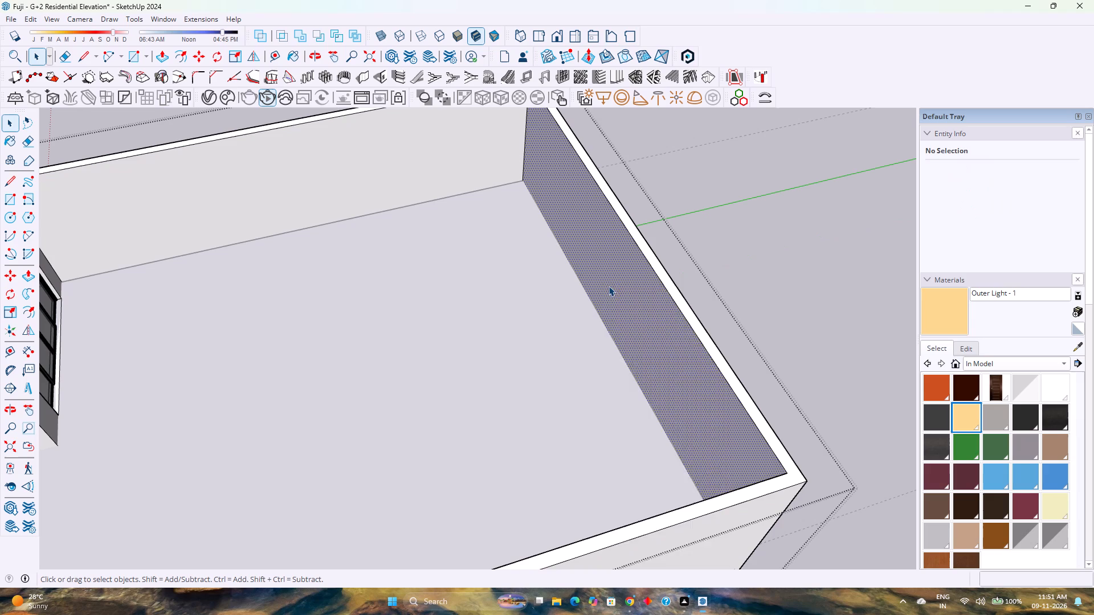
right_click(609, 286)
click(651, 327)
scroll(609, 291, up, 3)
middle_drag(605, 289, 583, 291)
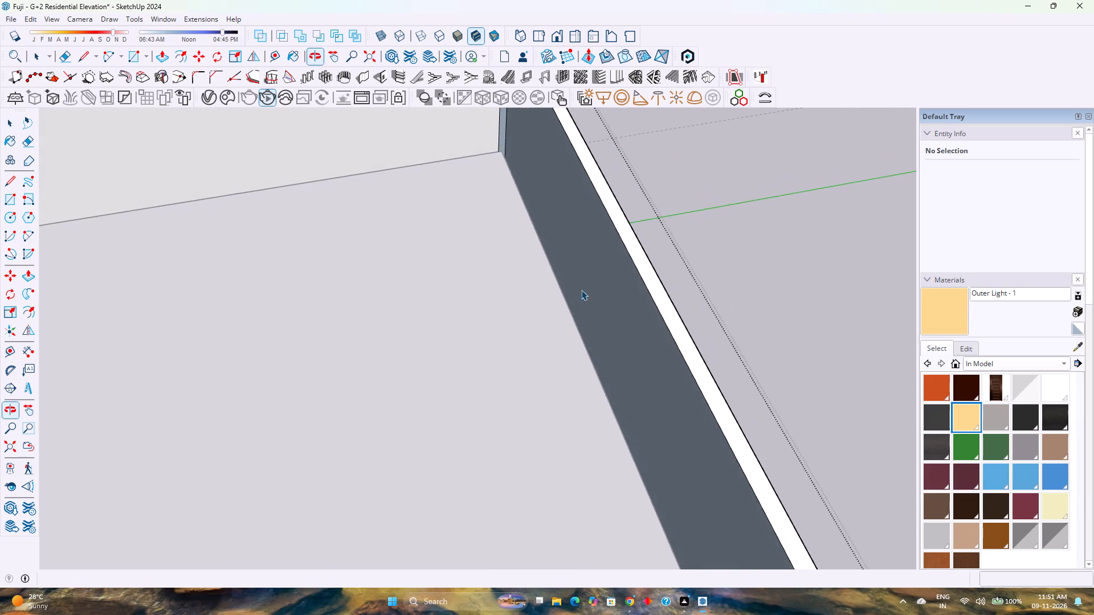
scroll(581, 286, up, 5)
shift+middle_drag(544, 259, 617, 442)
shift+middle_click(617, 444)
scroll(548, 222, up, 1)
scroll(544, 222, down, 1)
scroll(533, 267, up, 3)
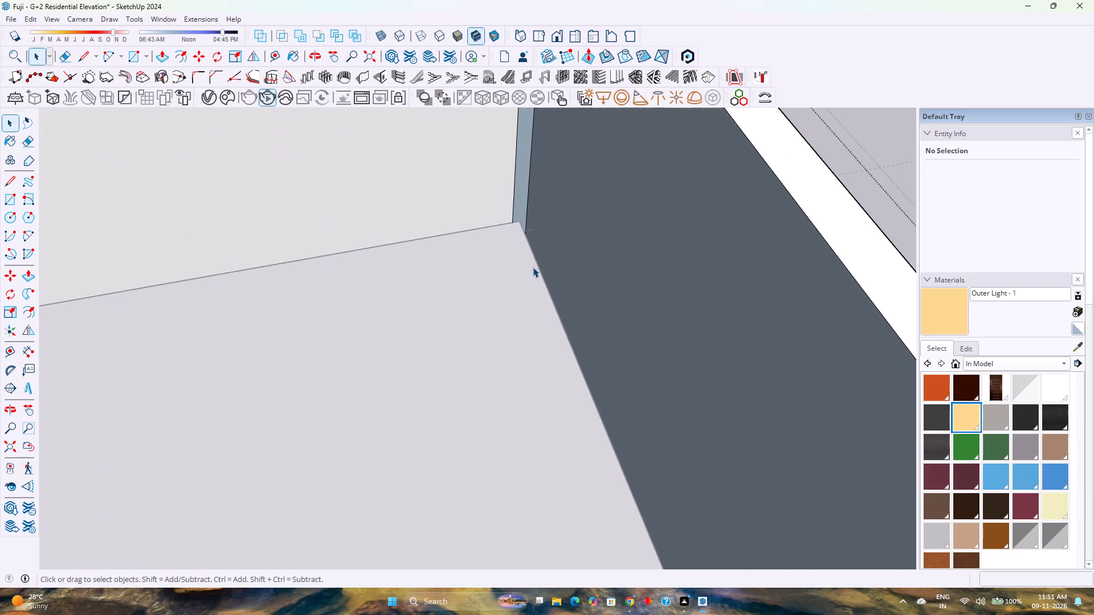
scroll(533, 267, up, 8)
key(Escape)
In the slab group, push/pull the rear side face about 3" to align with the rear wall's inner top corner.
double_click(475, 260)
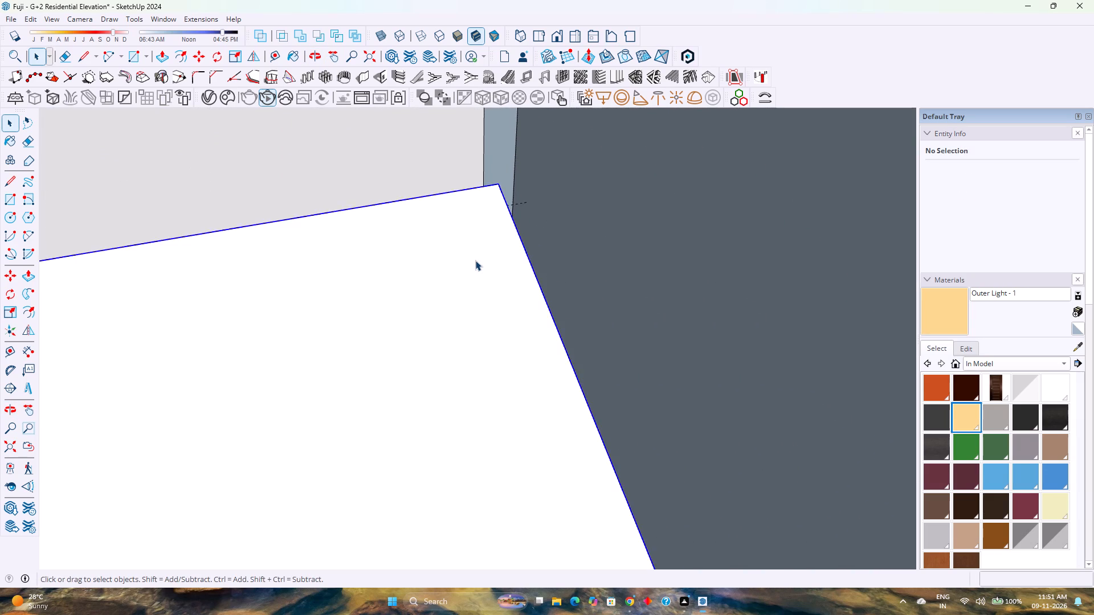
scroll(529, 221, up, 4)
middle_drag(529, 220, 483, 228)
scroll(510, 203, up, 7)
middle_click(510, 206)
middle_drag(512, 206, 452, 202)
middle_drag(450, 202, 438, 200)
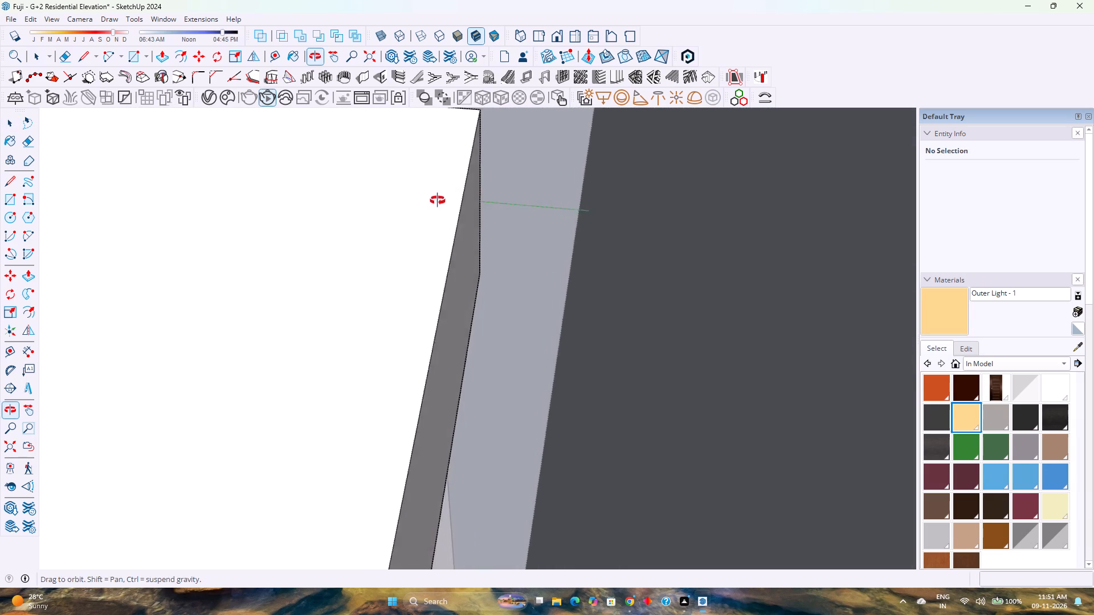
middle_drag(438, 200, 432, 199)
click(476, 262)
key(p)
click(470, 266)
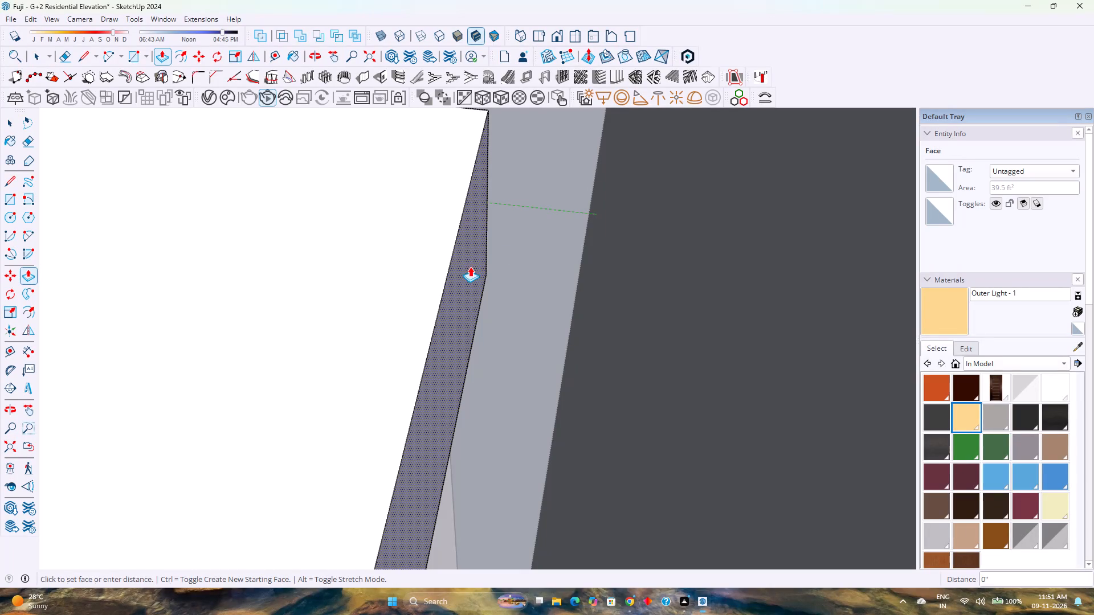
scroll(434, 267, down, 4)
click(5, 452)
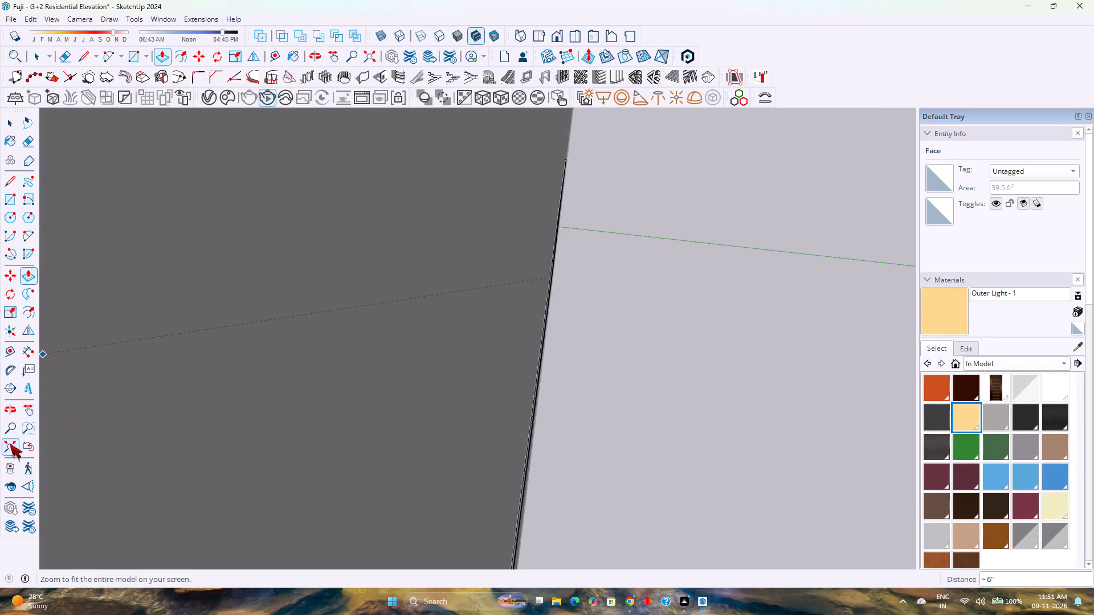
middle_drag(355, 329, 374, 350)
scroll(703, 147, up, 2)
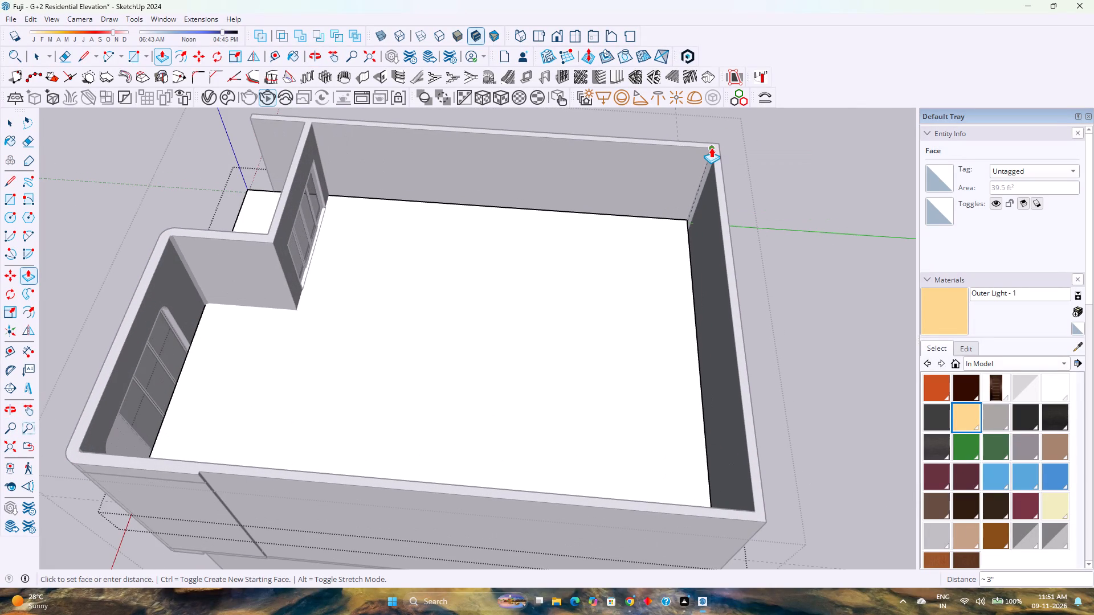
click(711, 147)
key(space)
key(Escape)
Reopen the walls group, unhide the rear wall's inner face, and close the group.
click(628, 181)
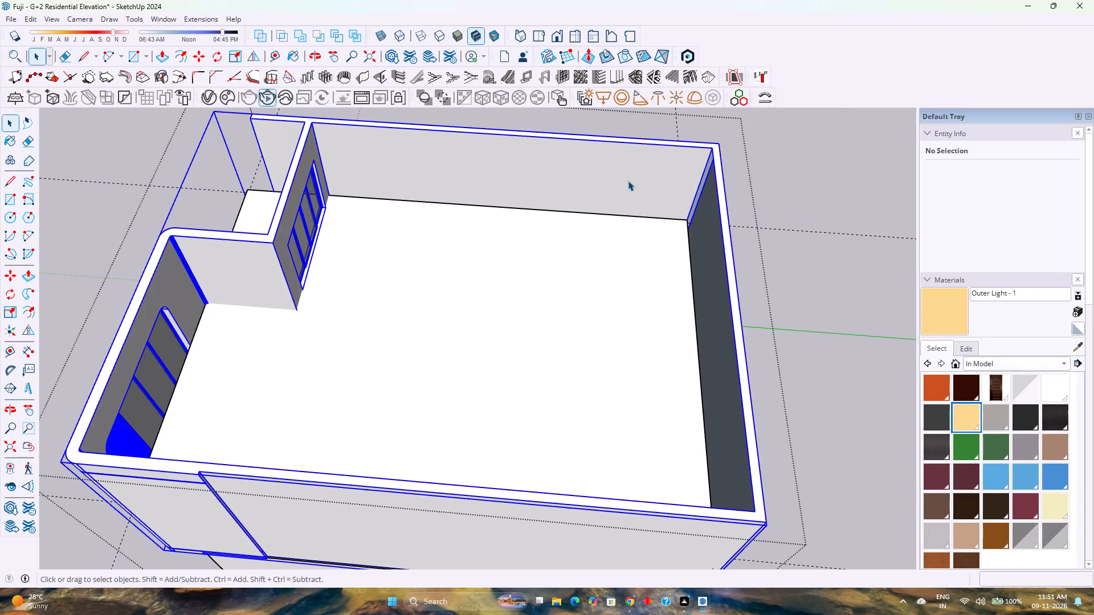
double_click(627, 181)
click(615, 181)
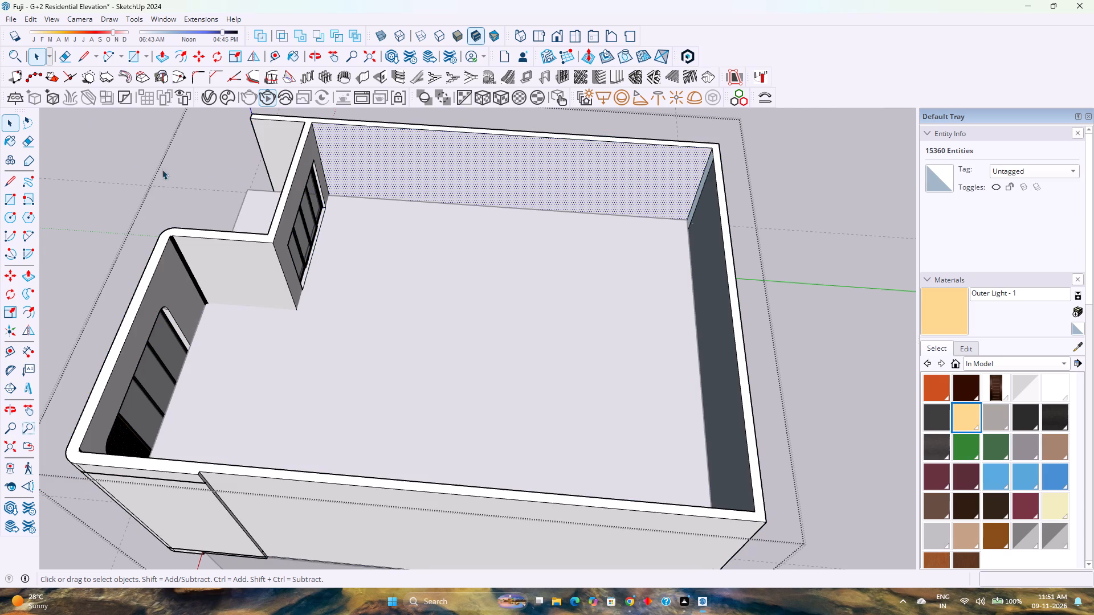
click(21, 19)
click(31, 16)
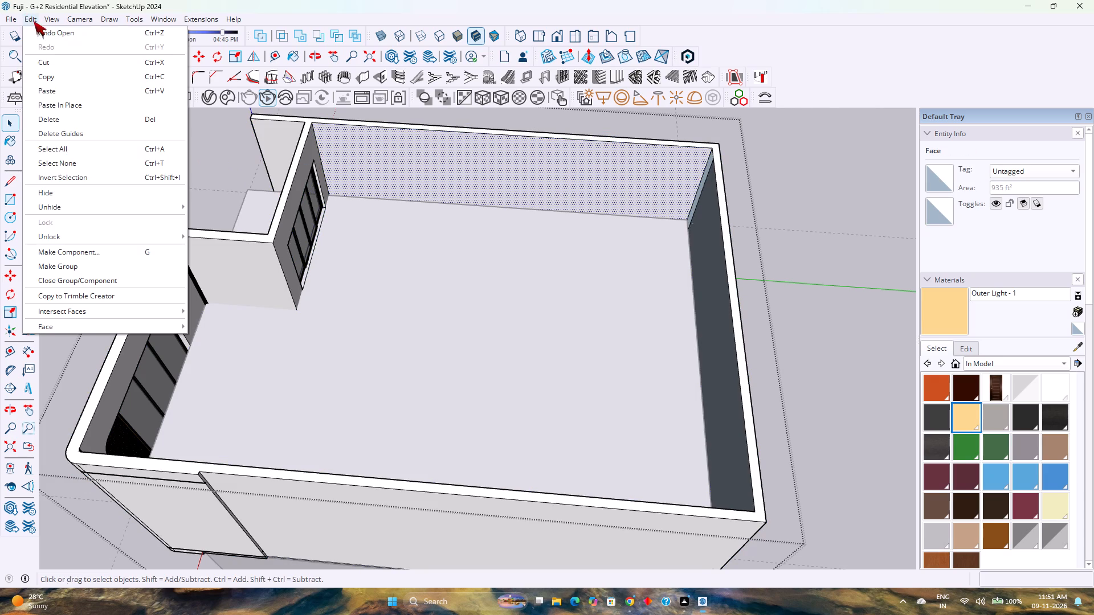
click(222, 229)
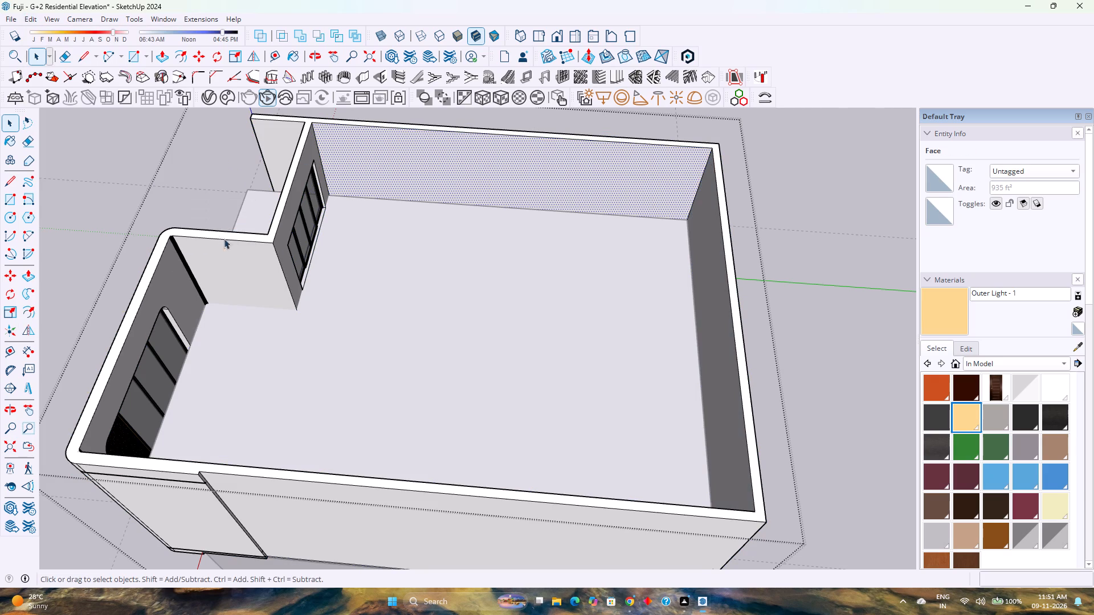
key(Escape)
Open the slab group and draw a 1' vertical line down the balcony slab's front face where it meets the fluted column.
scroll(661, 270, down, 1)
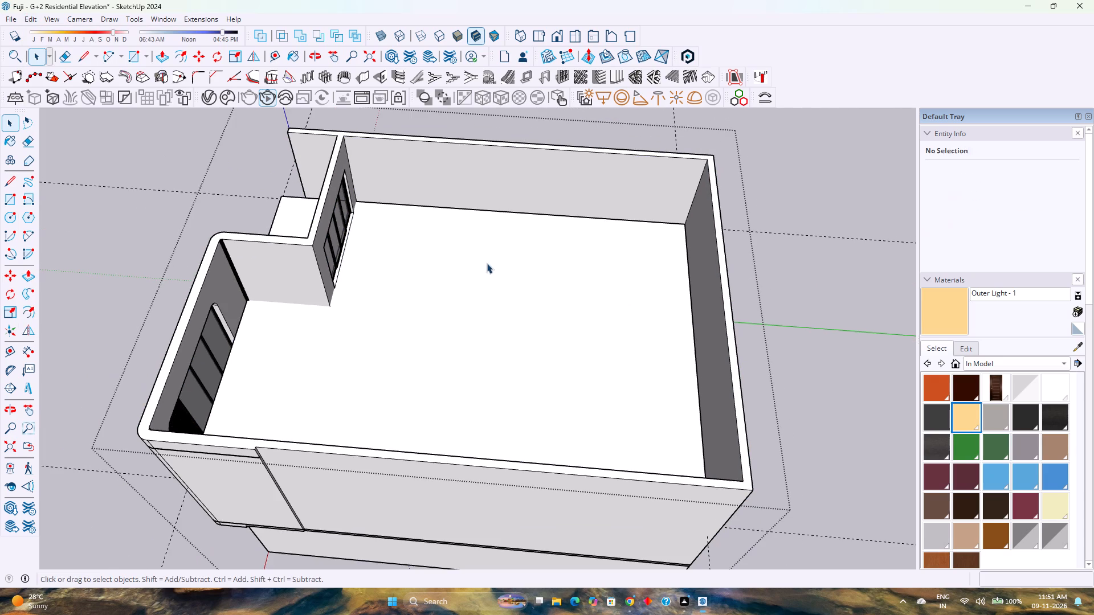
middle_drag(357, 277, 679, 321)
middle_drag(434, 364, 503, 269)
scroll(423, 324, up, 3)
middle_drag(422, 326, 643, 273)
scroll(490, 302, up, 3)
scroll(666, 408, up, 2)
middle_drag(564, 422, 575, 350)
scroll(565, 409, down, 5)
middle_drag(532, 427, 566, 352)
scroll(552, 409, up, 2)
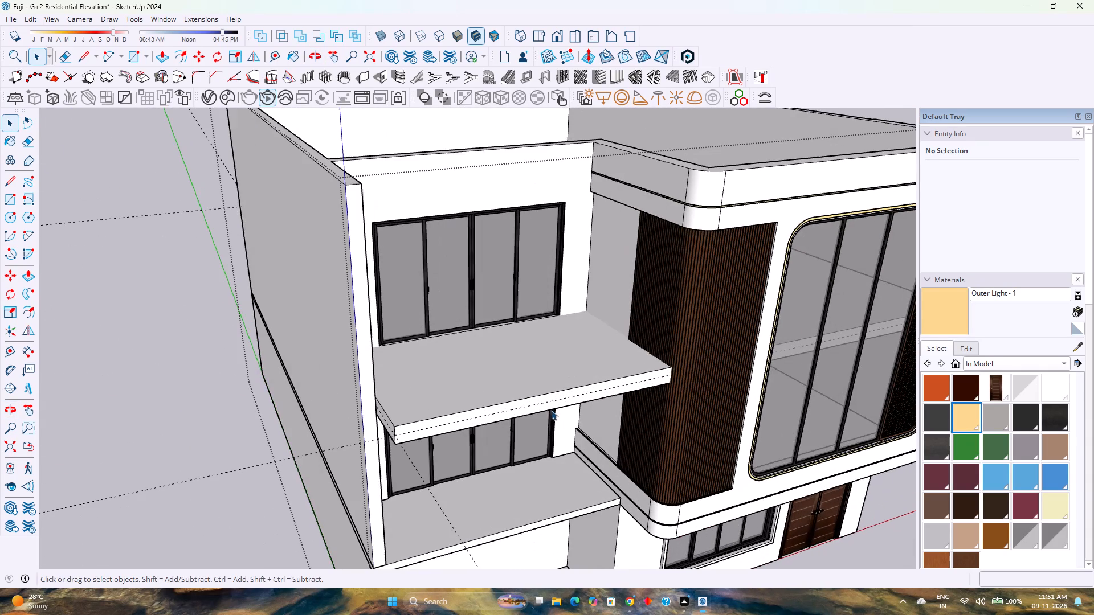
double_click(544, 405)
scroll(544, 405, up, 3)
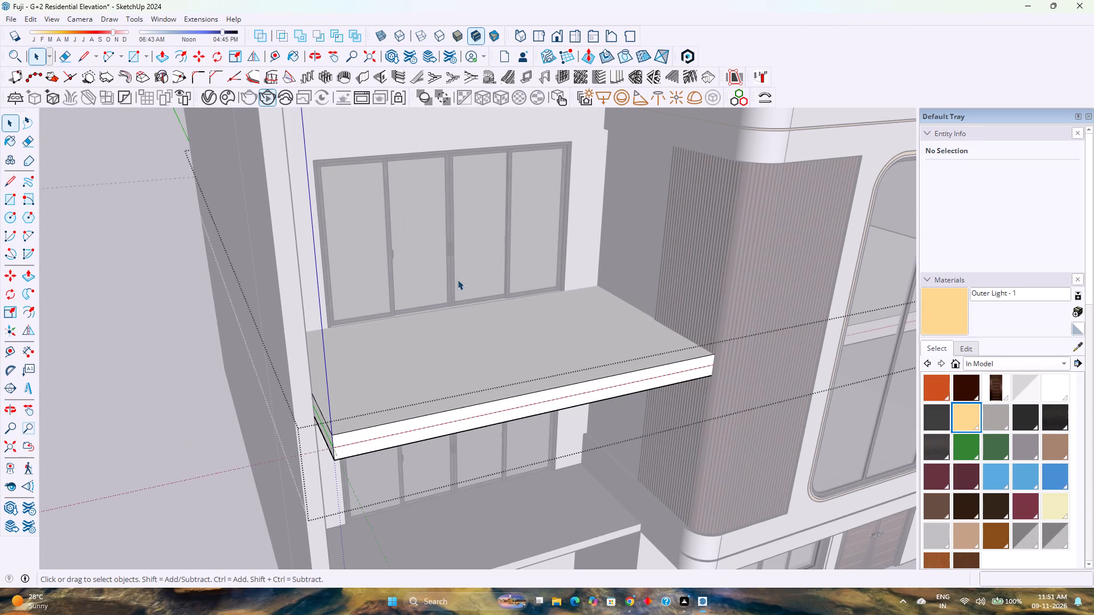
scroll(640, 327, up, 4)
middle_drag(663, 345, 656, 376)
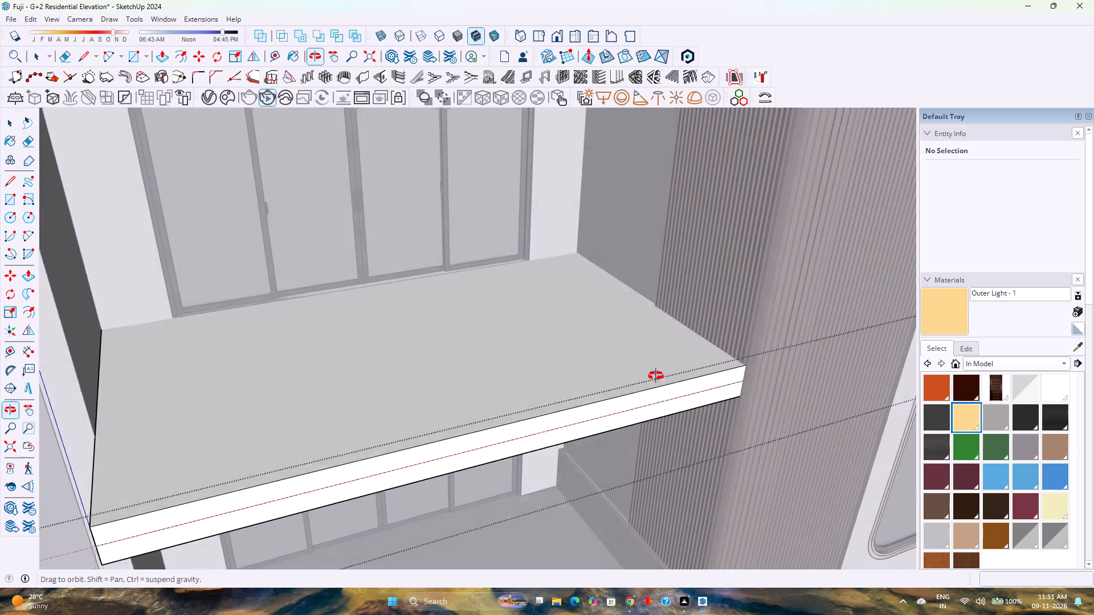
middle_drag(656, 376, 642, 405)
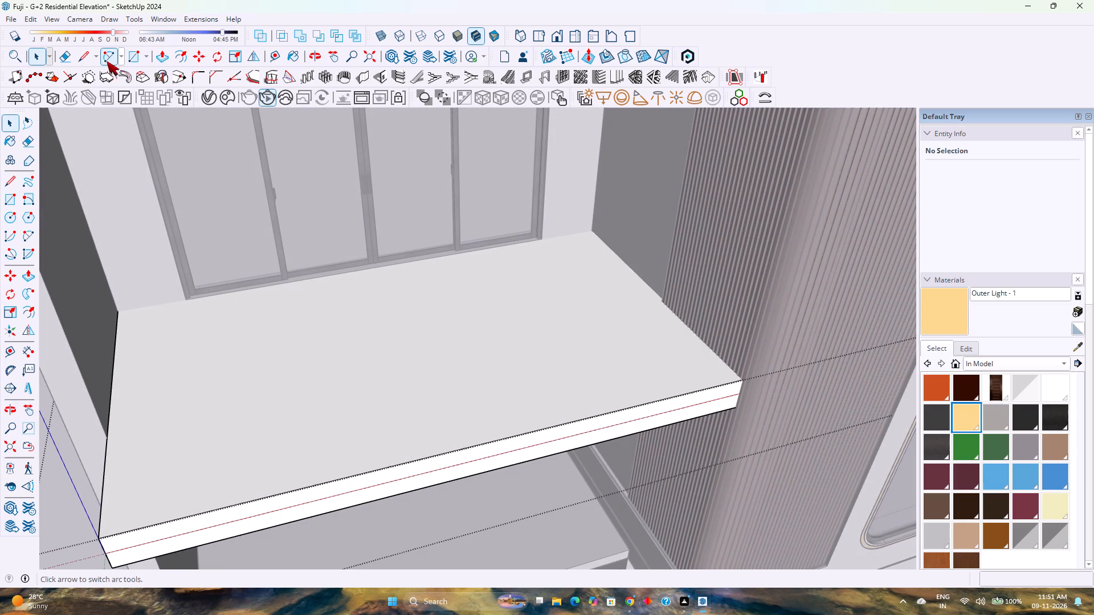
click(84, 60)
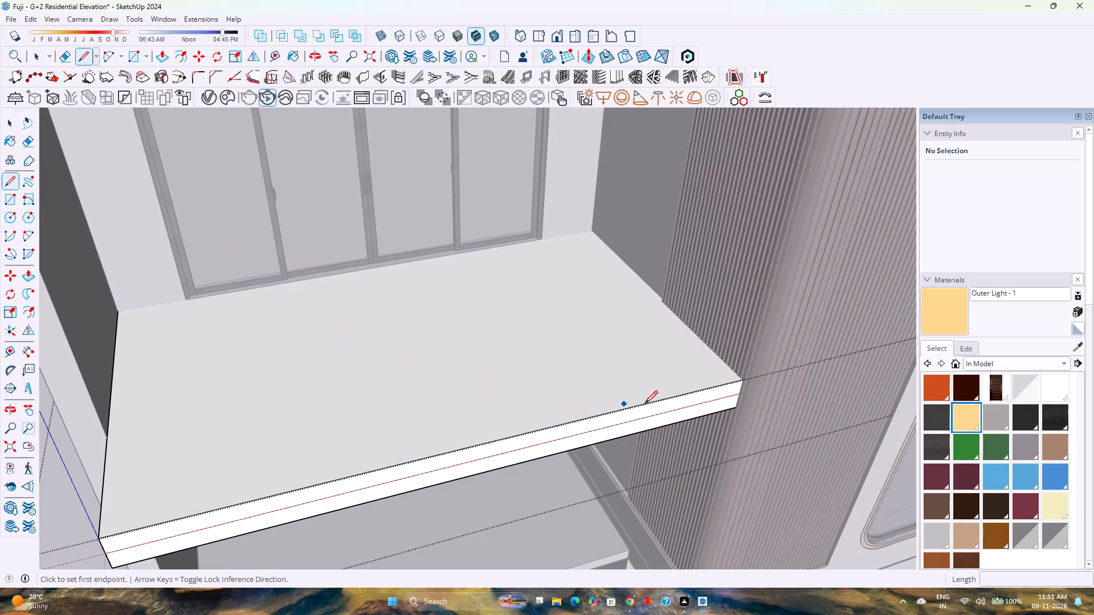
scroll(738, 411, up, 15)
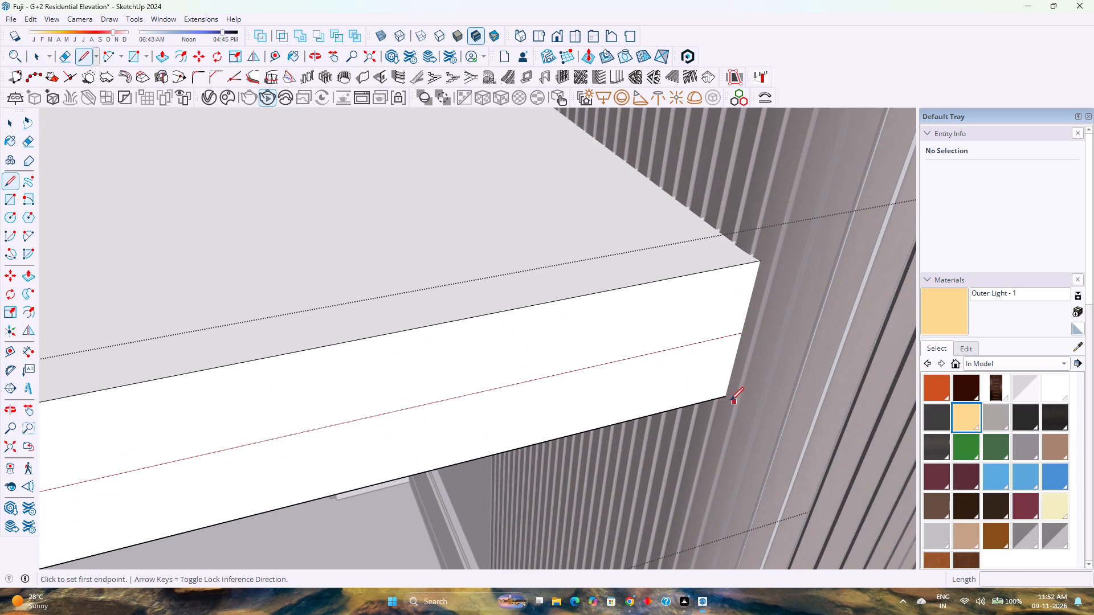
click(758, 262)
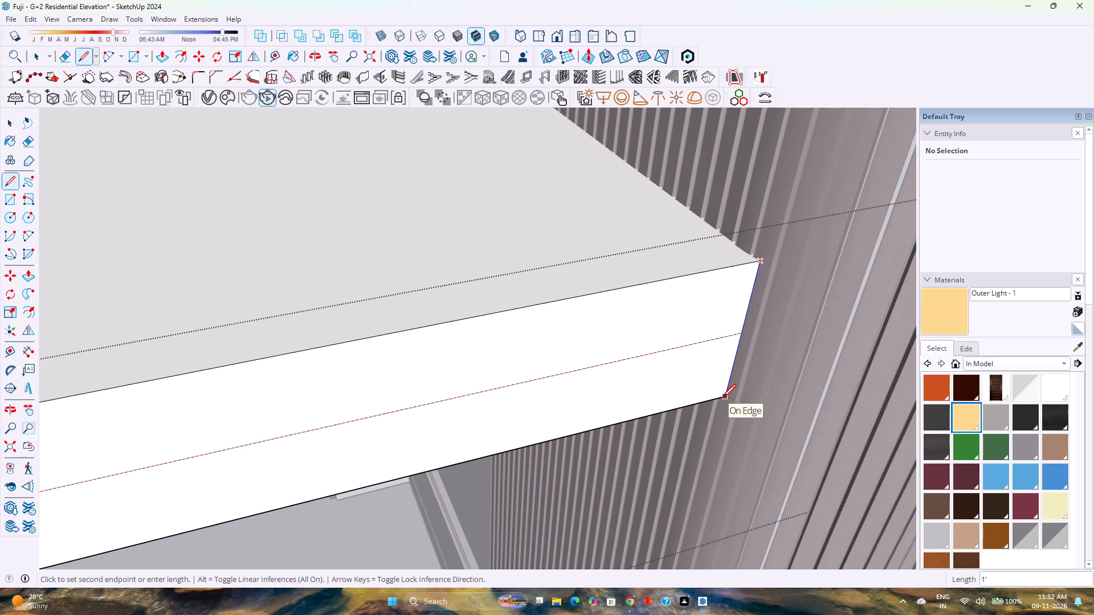
click(722, 397)
Push the balcony slab's front face back about 4' 9 1/8" toward the sliding window wall.
key(p)
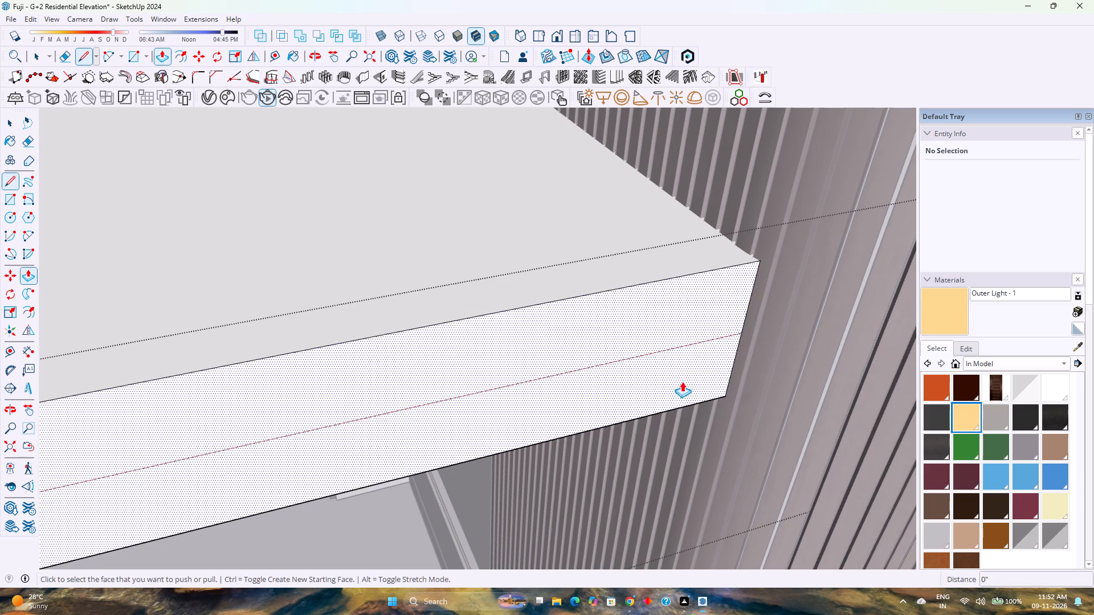
click(609, 364)
scroll(511, 301, down, 8)
shift+middle_drag(504, 288, 615, 449)
shift+middle_click(615, 449)
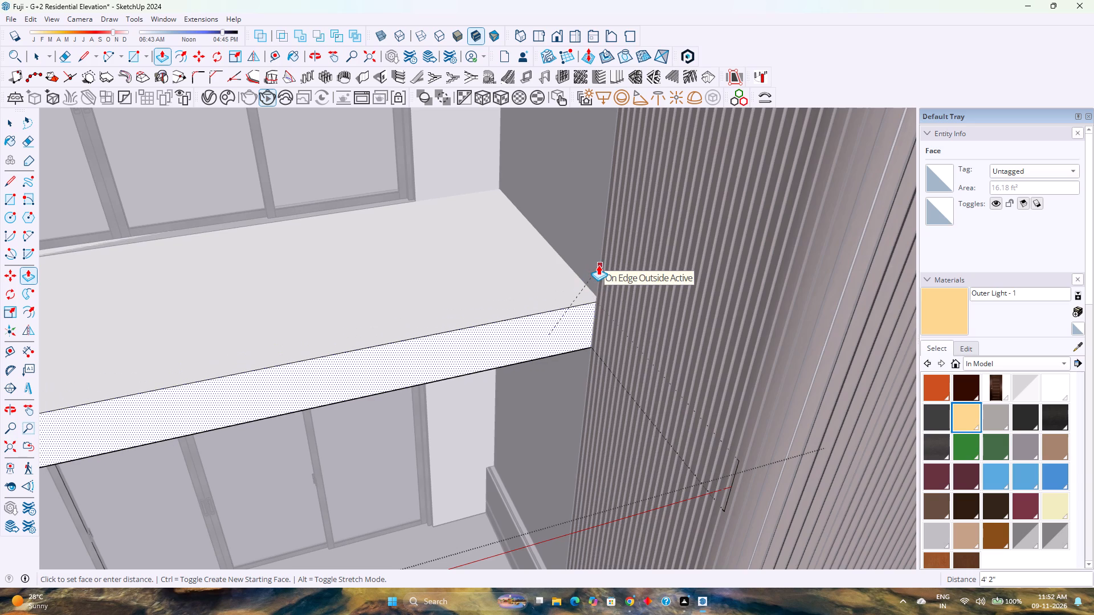
click(591, 265)
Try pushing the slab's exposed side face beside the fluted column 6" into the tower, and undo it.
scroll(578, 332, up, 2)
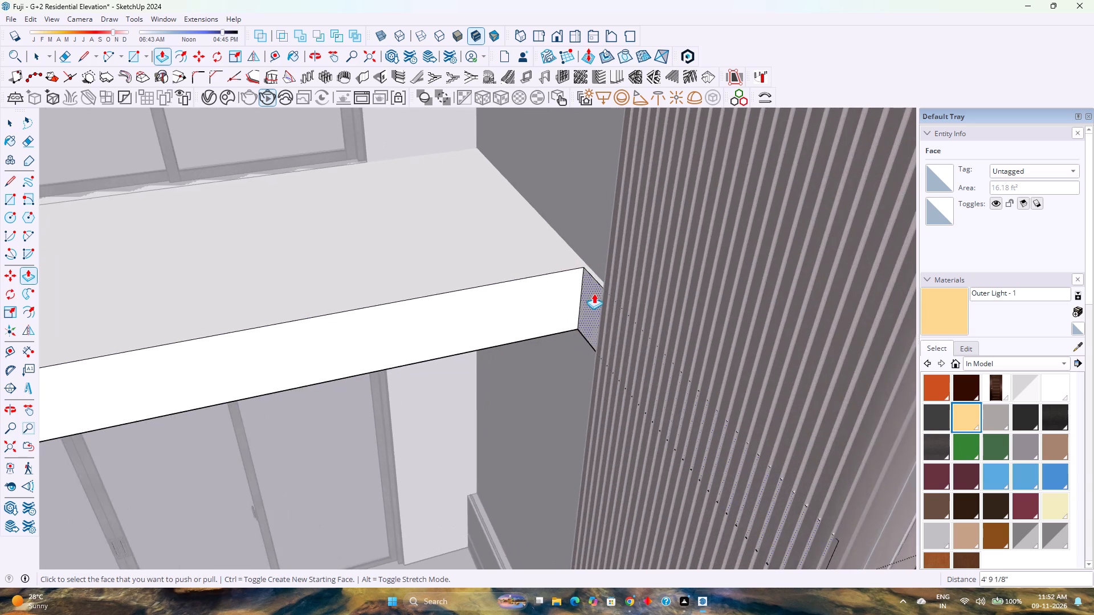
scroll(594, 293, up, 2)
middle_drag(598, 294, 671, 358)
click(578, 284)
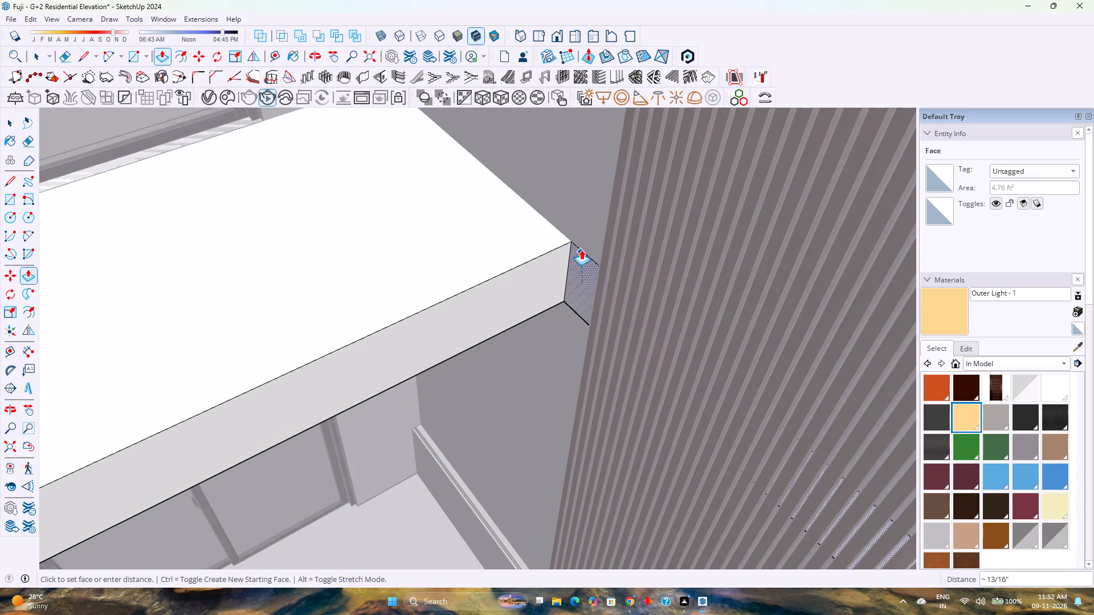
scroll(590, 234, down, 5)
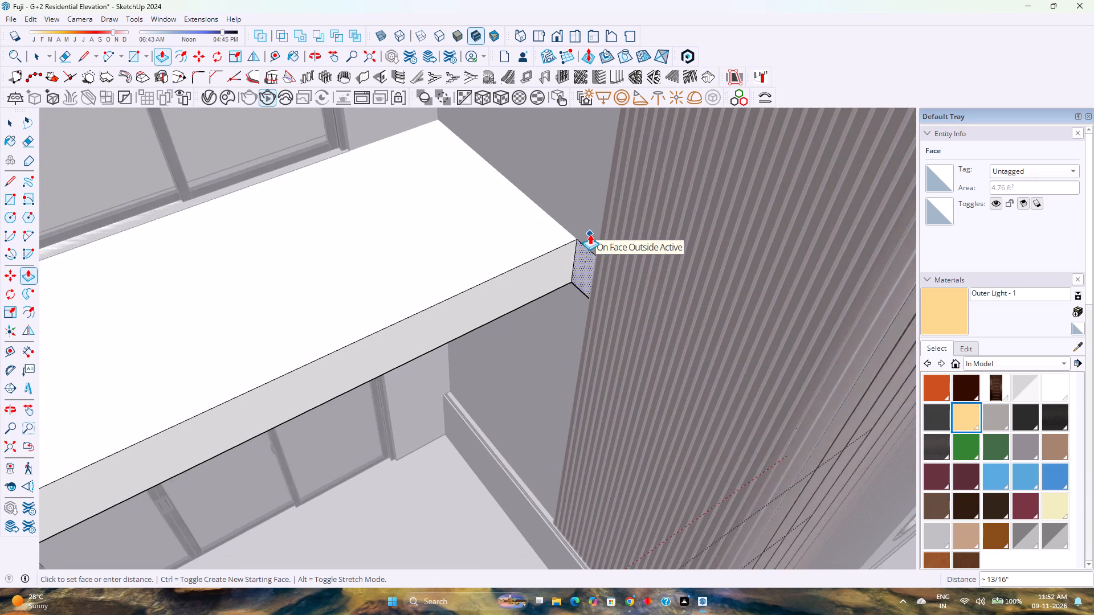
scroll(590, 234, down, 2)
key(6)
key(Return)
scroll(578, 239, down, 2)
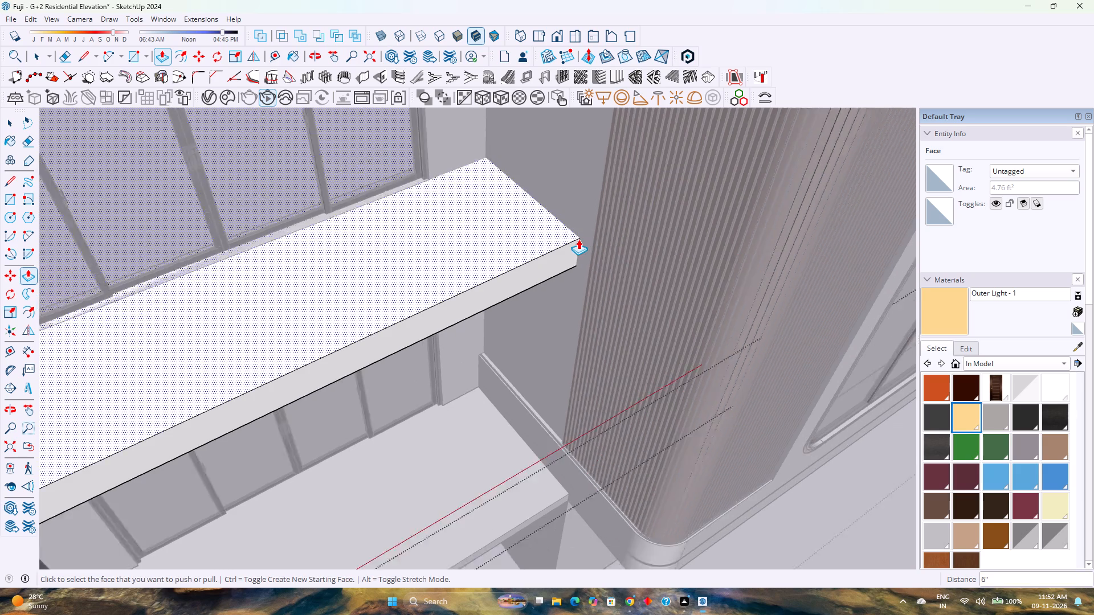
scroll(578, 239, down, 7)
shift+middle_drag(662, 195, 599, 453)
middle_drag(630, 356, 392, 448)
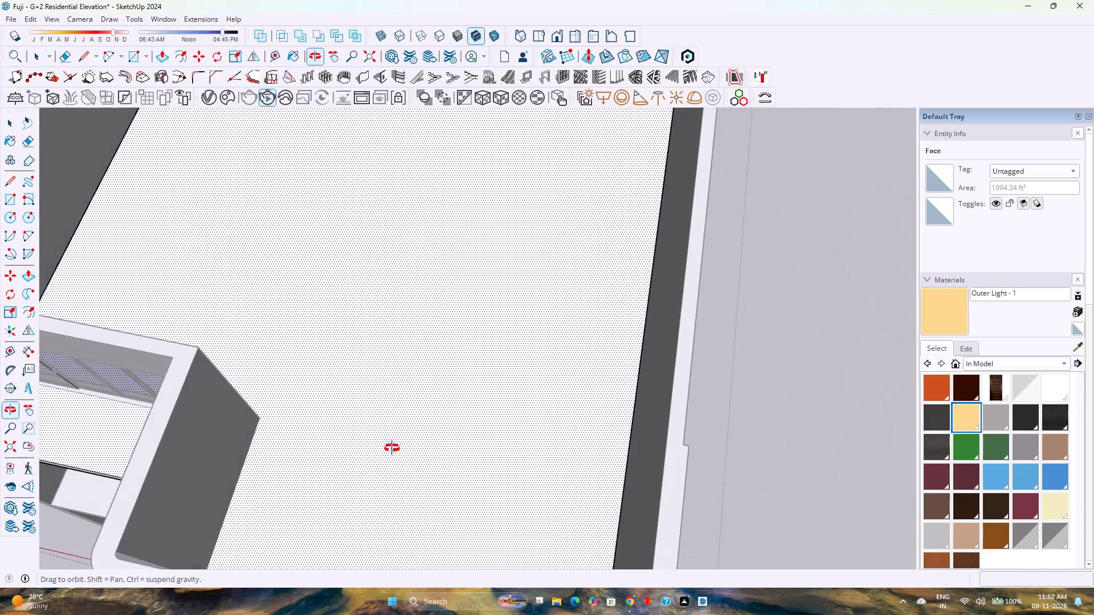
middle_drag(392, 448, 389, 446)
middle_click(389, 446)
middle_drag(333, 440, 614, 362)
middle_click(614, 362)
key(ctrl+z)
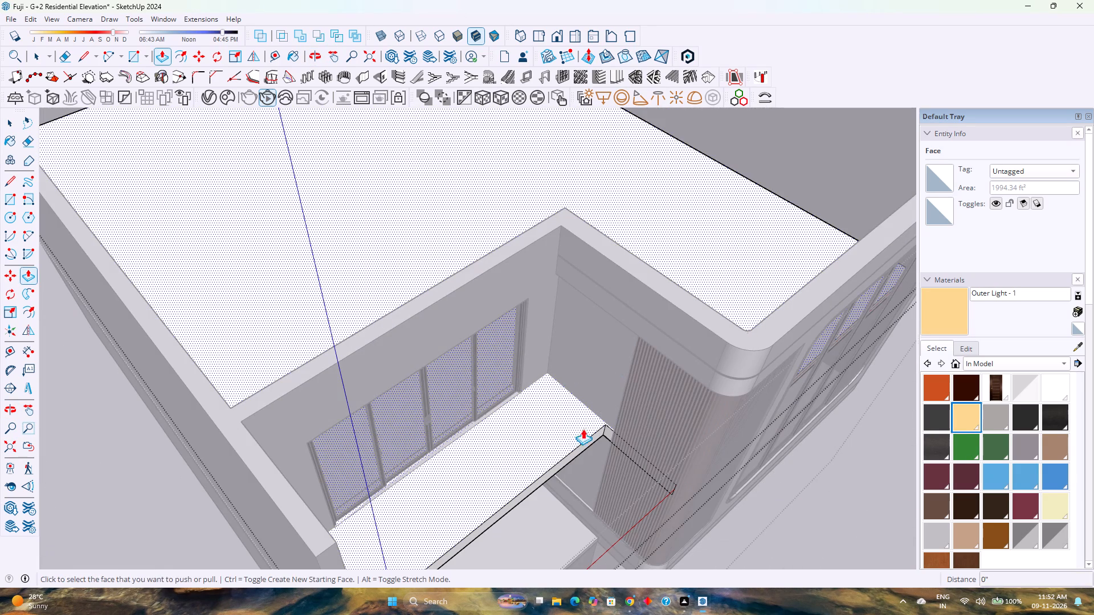
Push the slab's exposed side face beside the fluted column into the tower by about 13/16" and a further 9".
scroll(618, 437, up, 8)
click(602, 432)
click(605, 392)
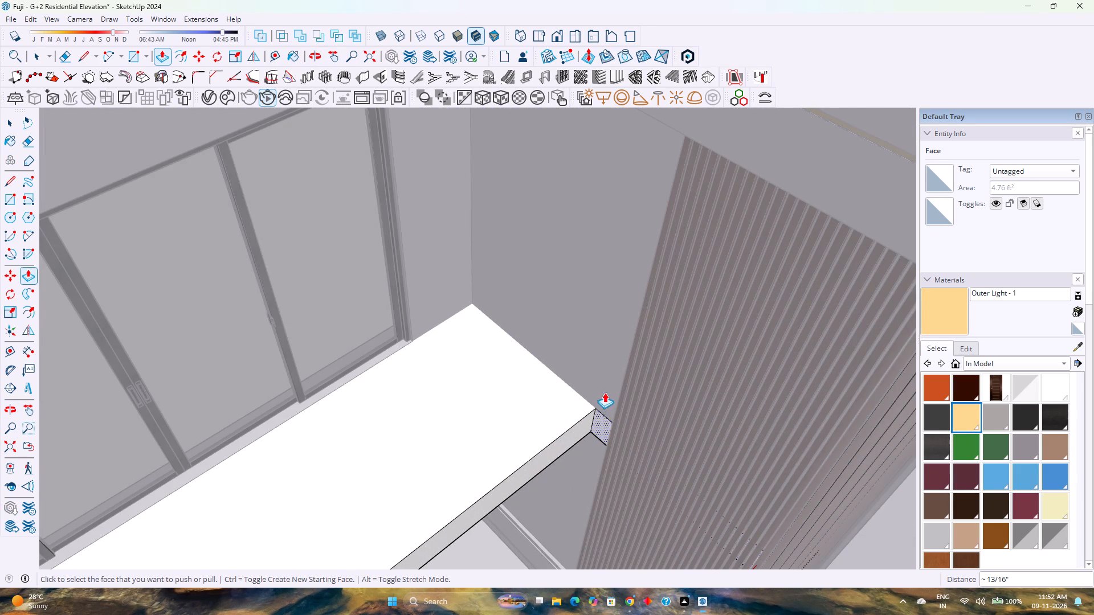
click(599, 424)
key(9)
key(Return)
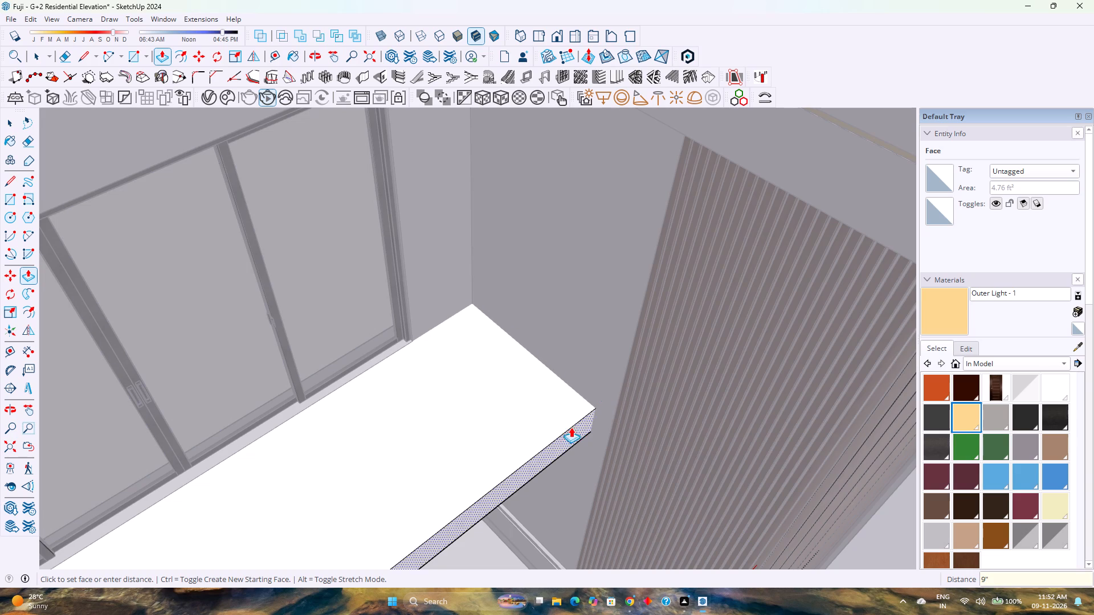
Pull the balcony slab's front face outward about 7 1/8" and close the slab group.
scroll(555, 416, down, 1)
shift+middle_drag(543, 421, 517, 364)
click(522, 389)
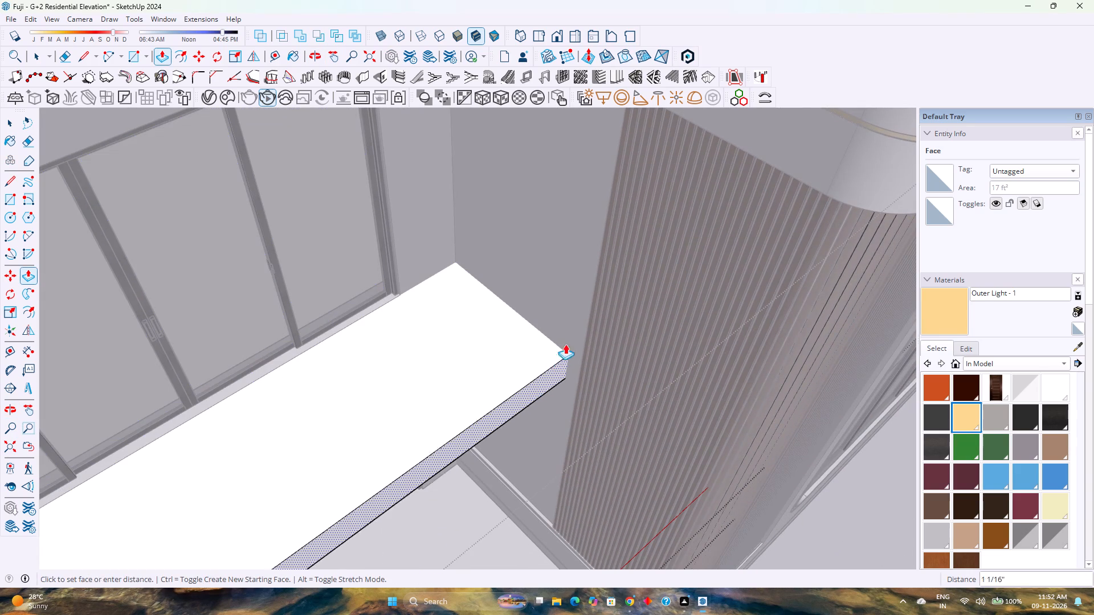
click(585, 330)
scroll(511, 371, down, 7)
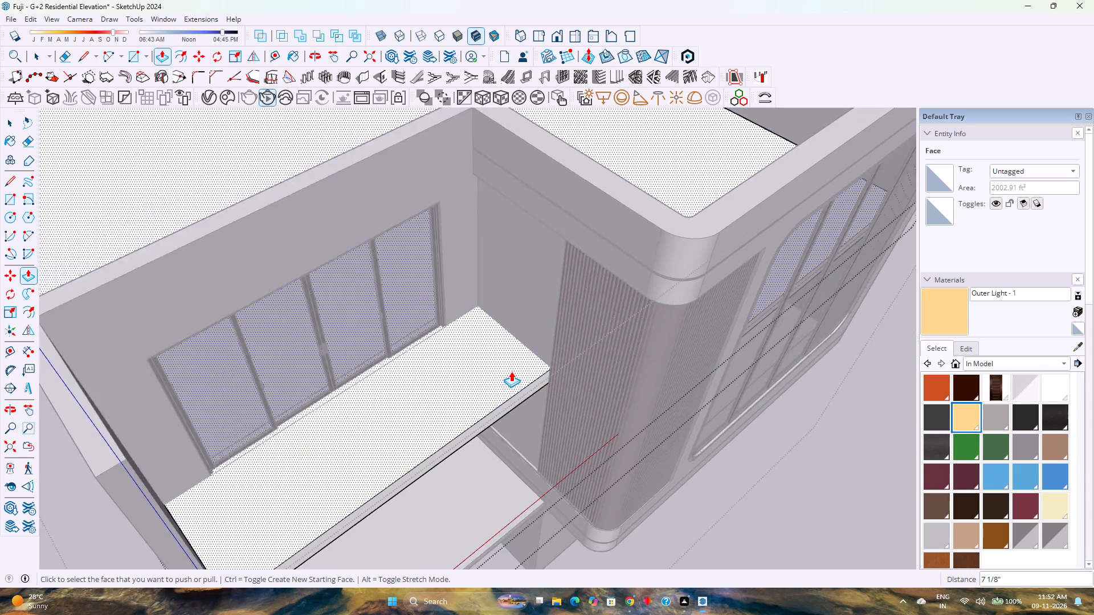
scroll(511, 371, down, 5)
key(space)
scroll(514, 371, down, 3)
key(Escape)
scroll(514, 383, down, 1)
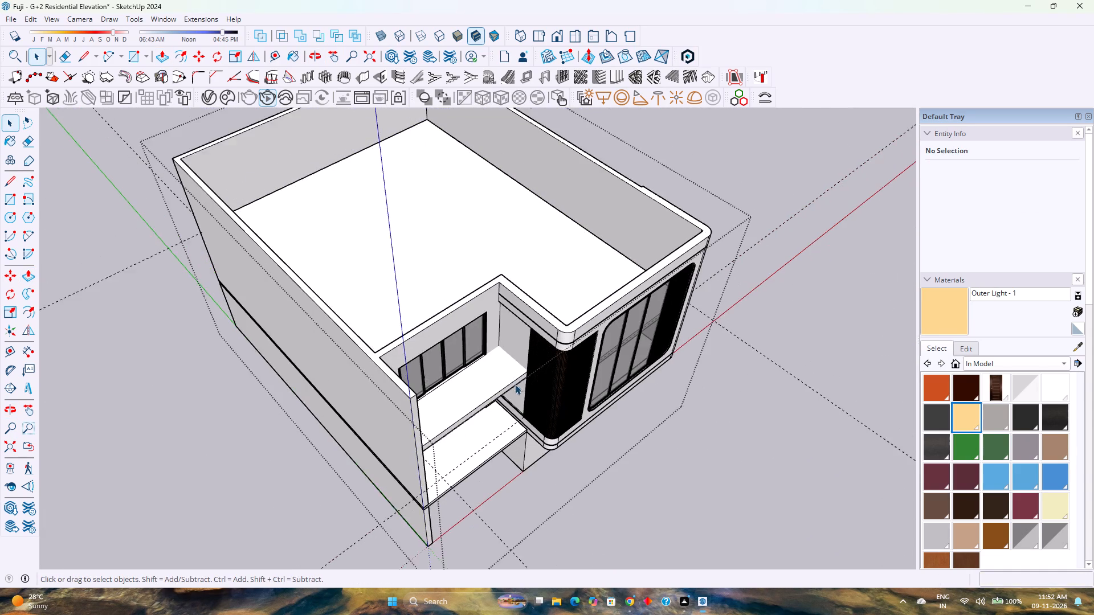
Examine the shortened balcony slab and the upper-floor slab inside the walls from above and from the front.
scroll(515, 384, down, 1)
middle_drag(560, 410, 428, 509)
scroll(515, 380, up, 1)
middle_drag(515, 380, 181, 458)
scroll(330, 401, up, 1)
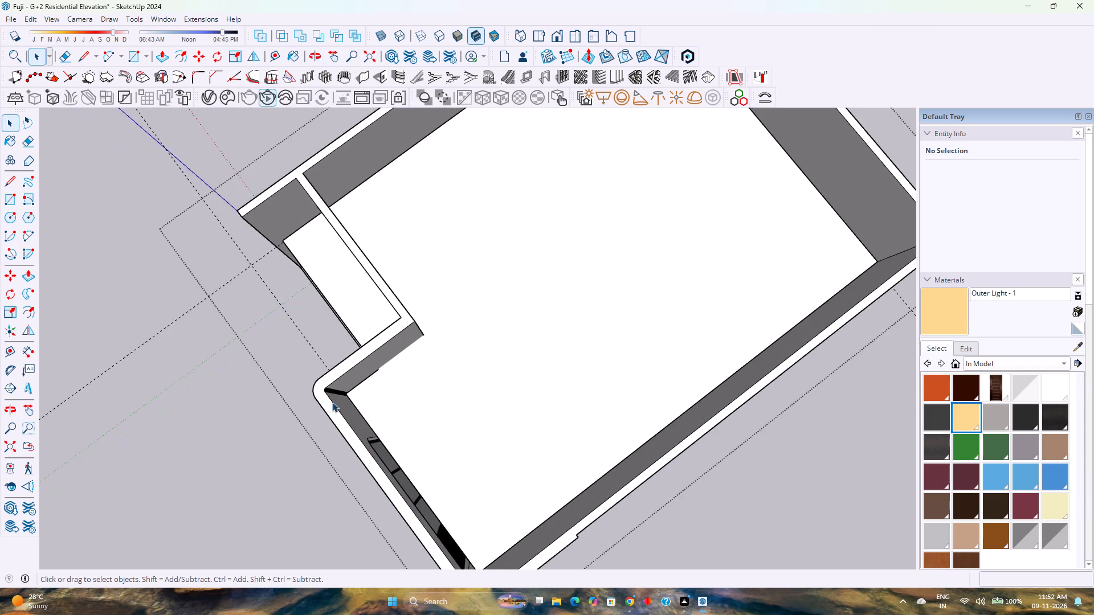
scroll(332, 402, up, 3)
middle_drag(328, 416, 472, 421)
middle_click(472, 421)
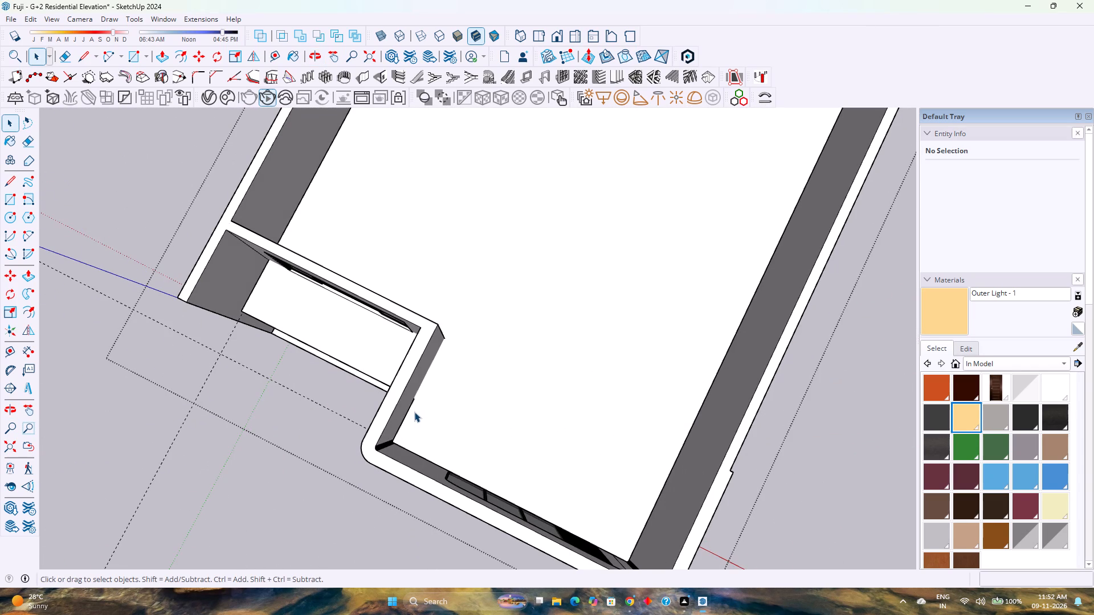
scroll(447, 403, down, 3)
middle_drag(415, 446, 506, 349)
middle_click(507, 348)
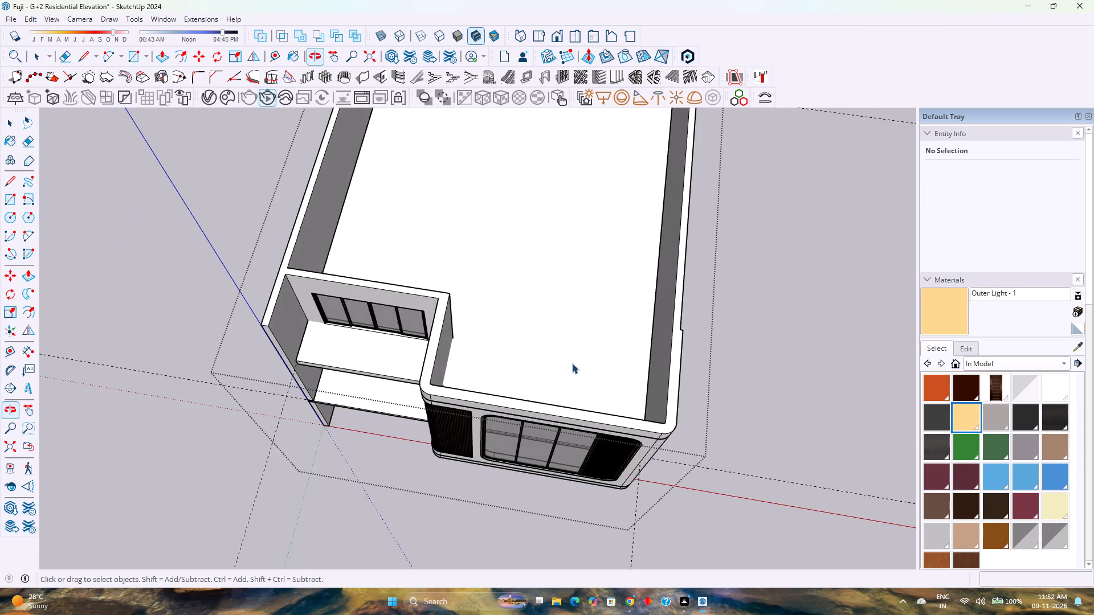
scroll(602, 376, up, 3)
scroll(536, 313, down, 2)
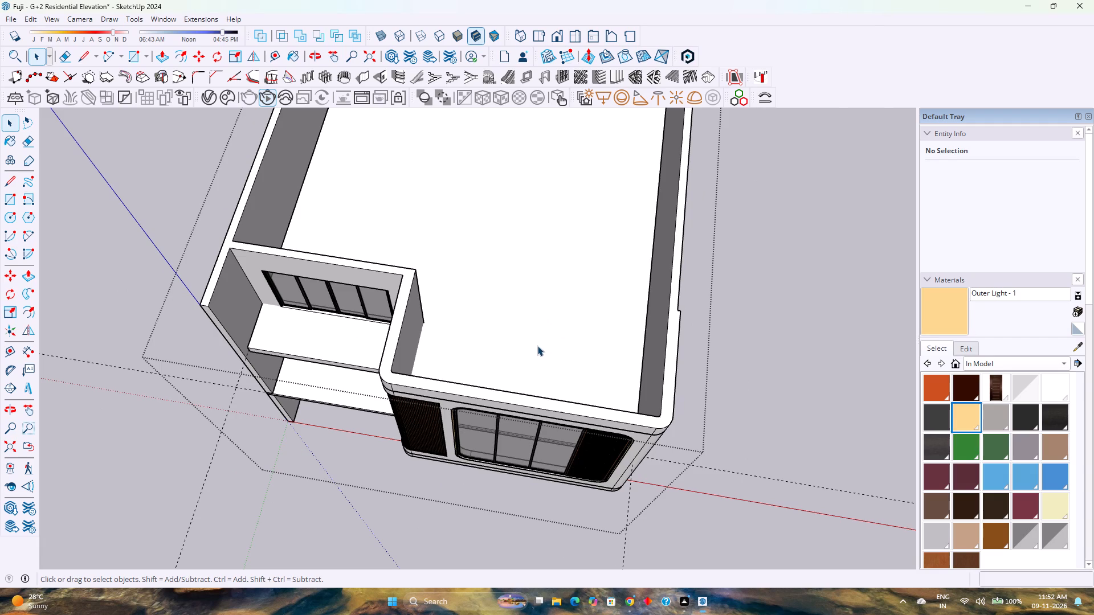
middle_drag(537, 346, 713, 501)
scroll(505, 413, down, 3)
middle_drag(503, 430, 565, 312)
scroll(561, 313, down, 2)
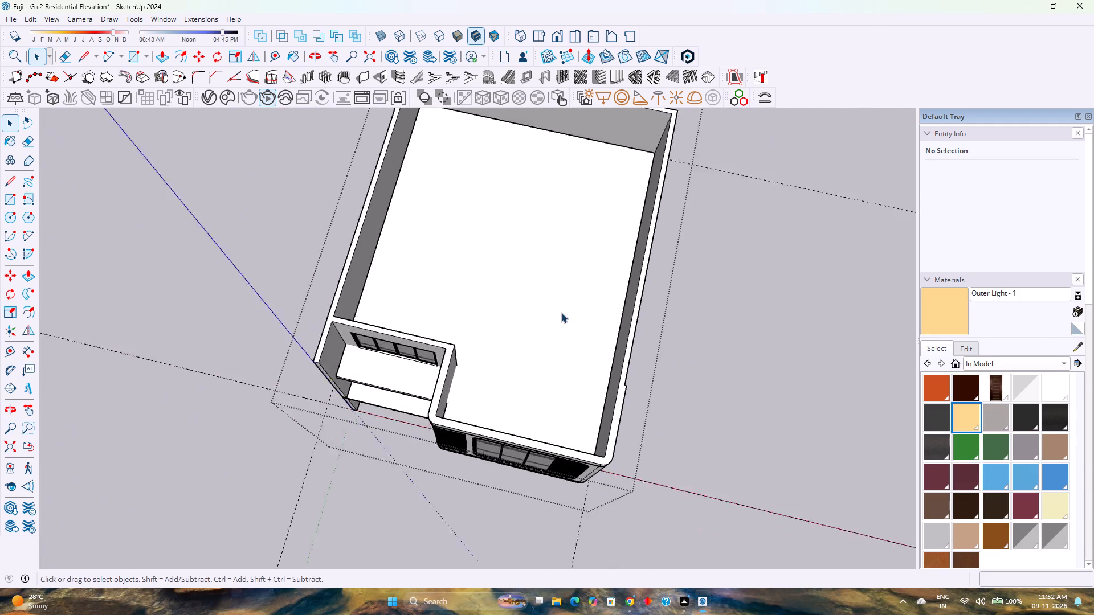
Delete all guides from the model.
scroll(561, 313, down, 3)
click(35, 18)
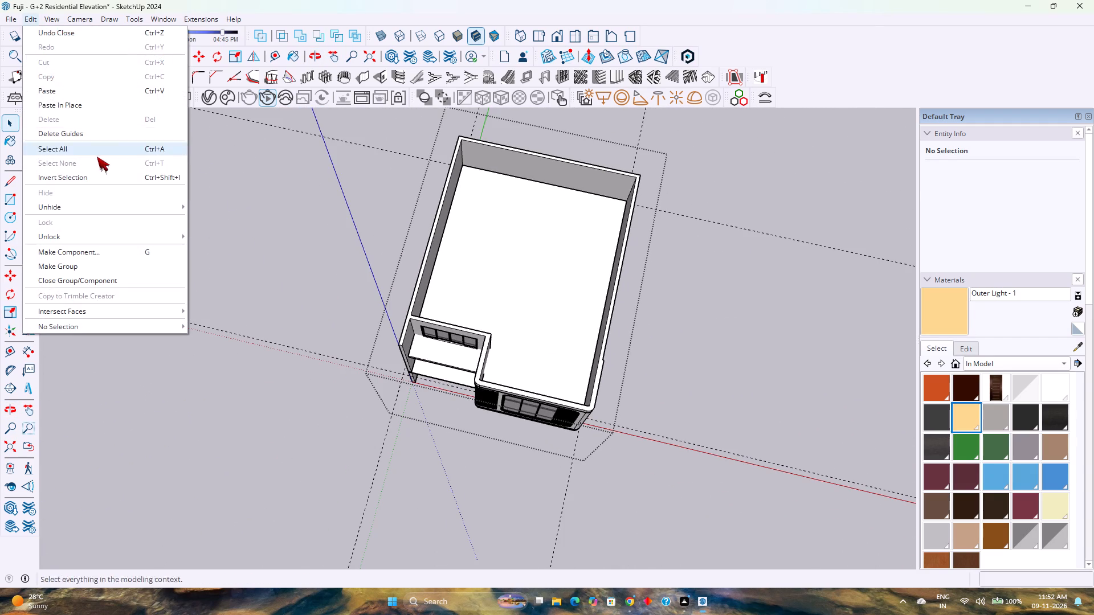
click(82, 134)
Examine how the floor slab fits the upper-floor walls from above, looking toward the inside of the front wall.
scroll(476, 309, up, 5)
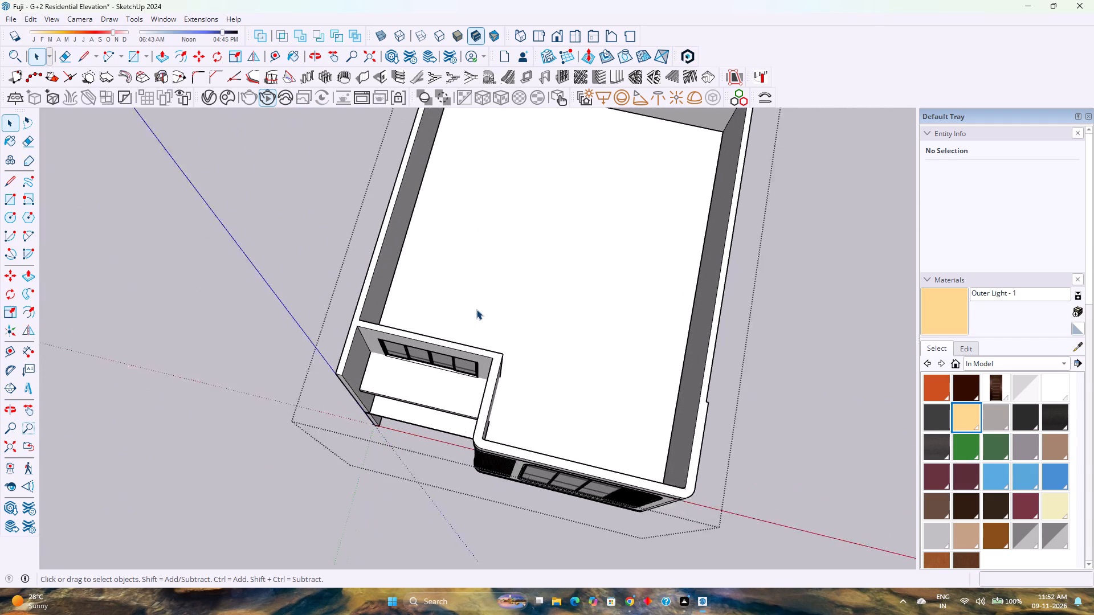
scroll(476, 309, up, 2)
middle_drag(487, 309, 70, 338)
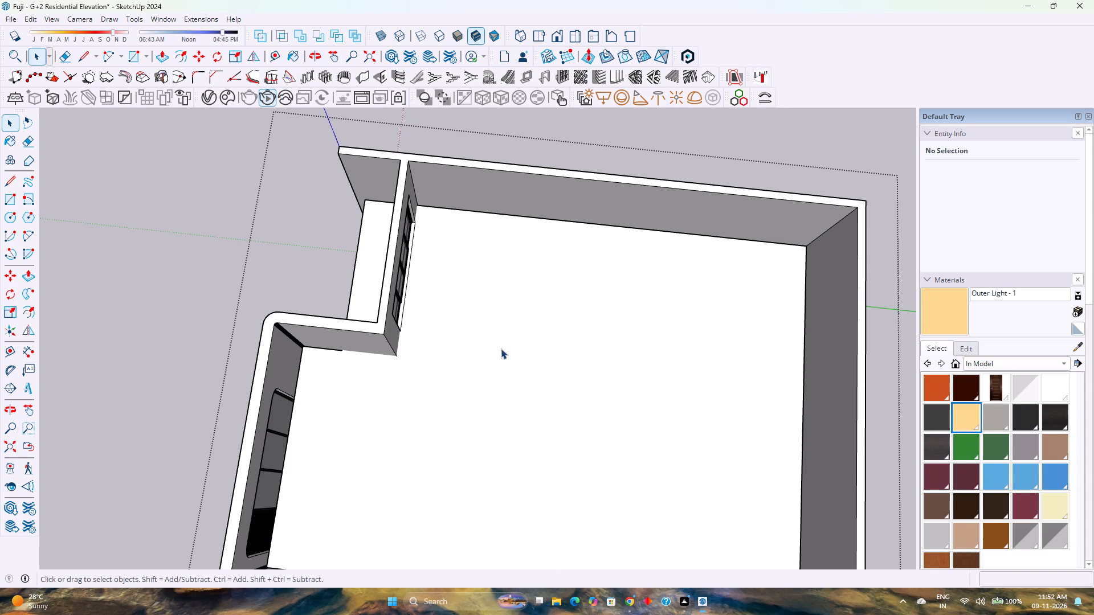
scroll(422, 334, down, 3)
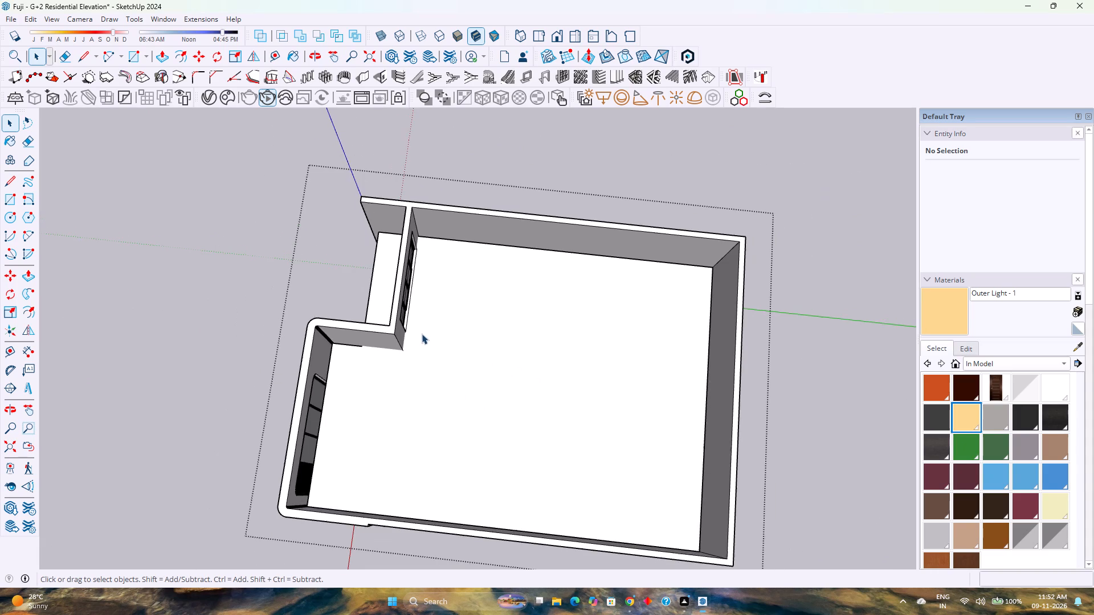
middle_drag(462, 392, 444, 391)
middle_click(444, 391)
middle_drag(431, 391, 165, 371)
scroll(241, 313, up, 12)
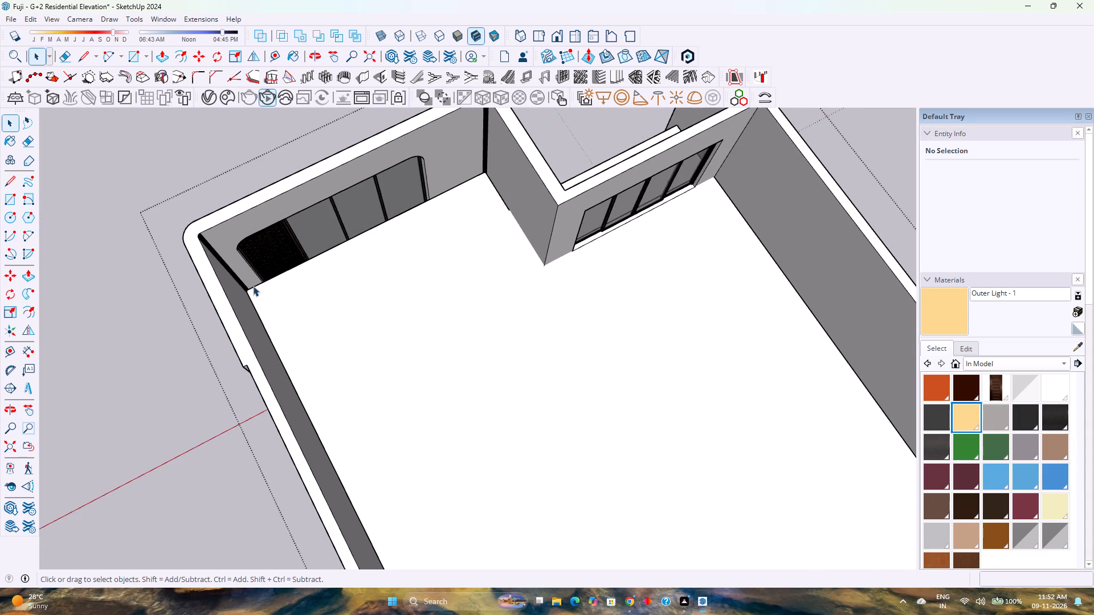
Examine the floor slab's edge and corner against the inside of the upper-floor front and side walls.
scroll(253, 286, up, 20)
scroll(253, 286, up, 6)
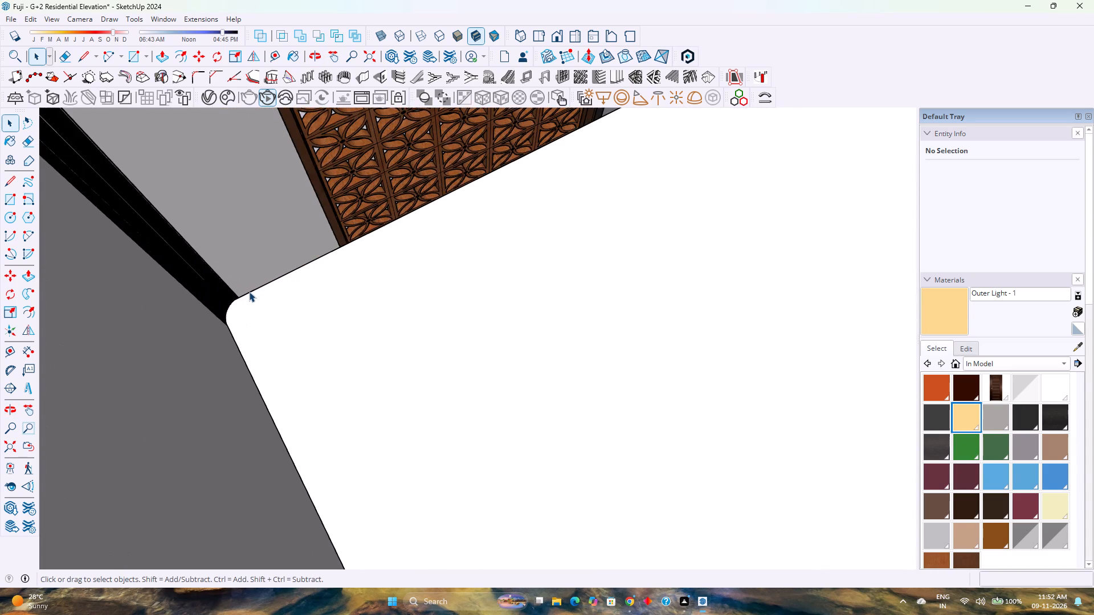
scroll(249, 292, up, 7)
middle_click(253, 294)
middle_click(254, 298)
middle_drag(254, 299, 602, 371)
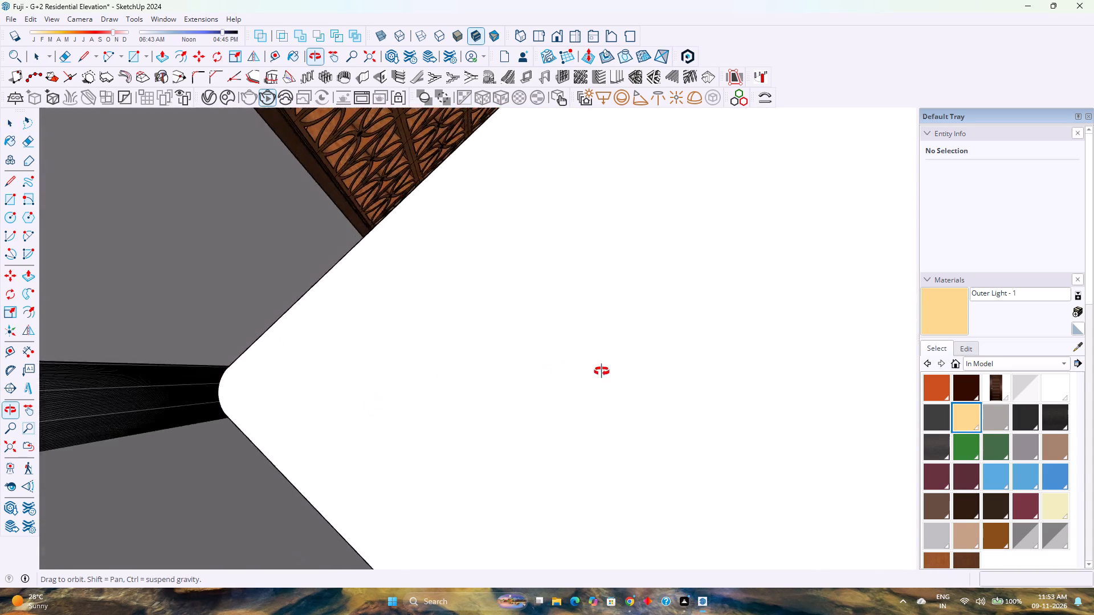
middle_drag(602, 371, 831, 349)
middle_drag(862, 323, 868, 318)
middle_drag(880, 309, 897, 293)
middle_drag(898, 293, 783, 336)
middle_click(783, 336)
middle_drag(782, 340, 830, 366)
scroll(255, 303, up, 3)
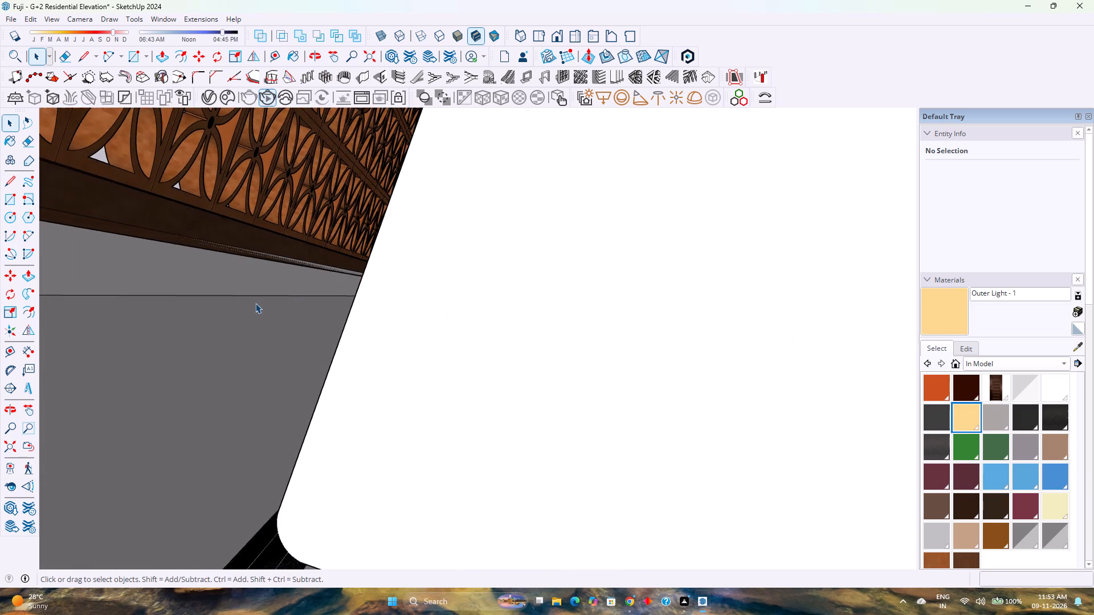
scroll(255, 303, up, 14)
middle_drag(344, 290, 581, 334)
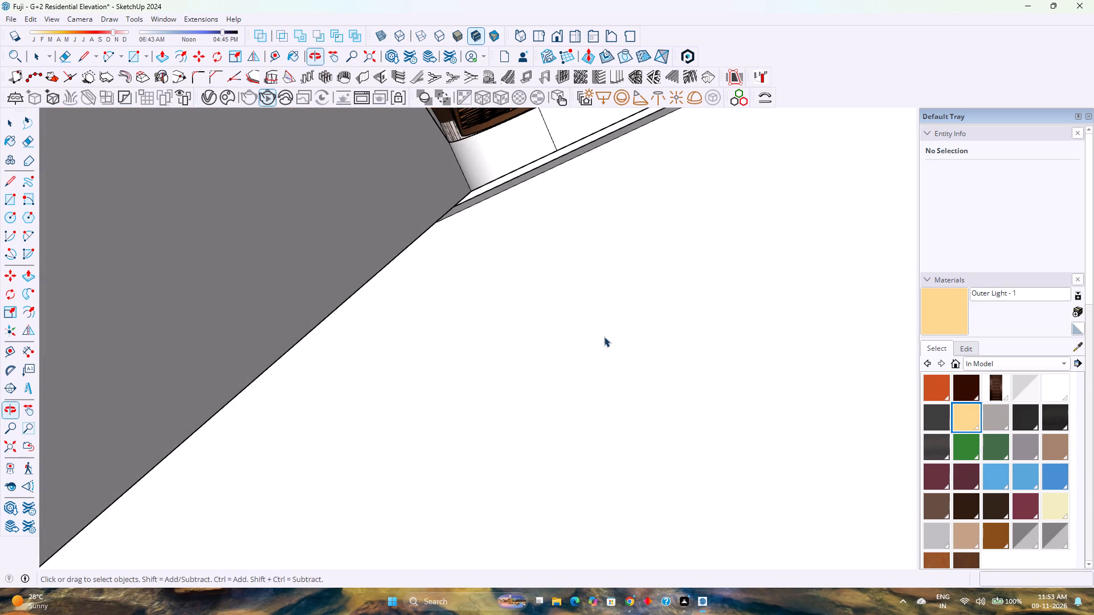
middle_click(603, 337)
middle_drag(604, 335, 581, 305)
middle_click(534, 269)
scroll(516, 257, down, 9)
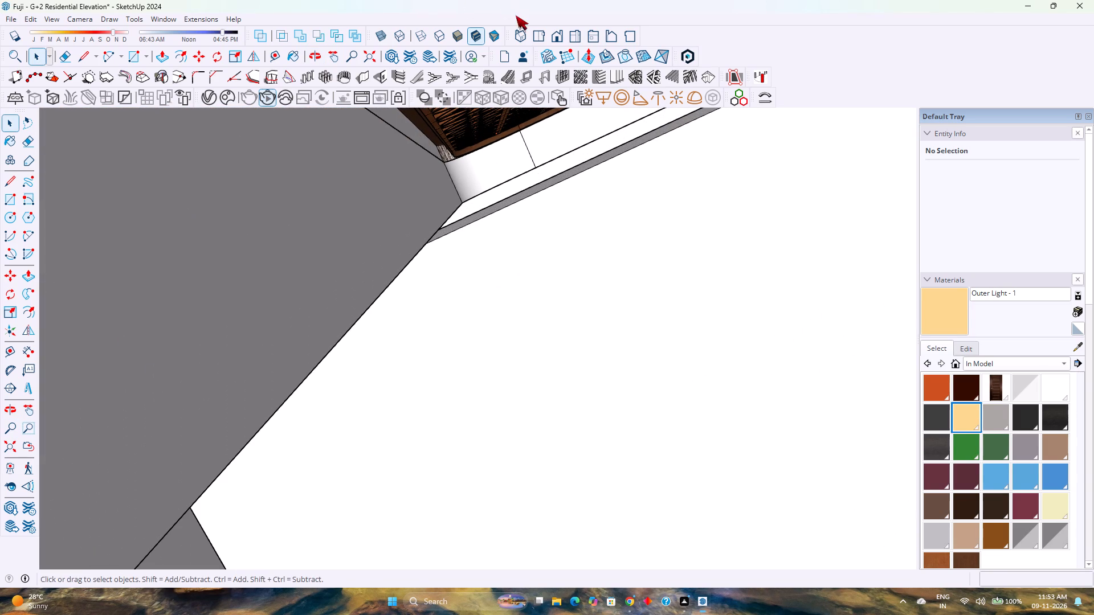
Examine the whole building from the front, looking at the floor slab line behind the tower and balcony windows.
click(560, 42)
scroll(391, 249, down, 14)
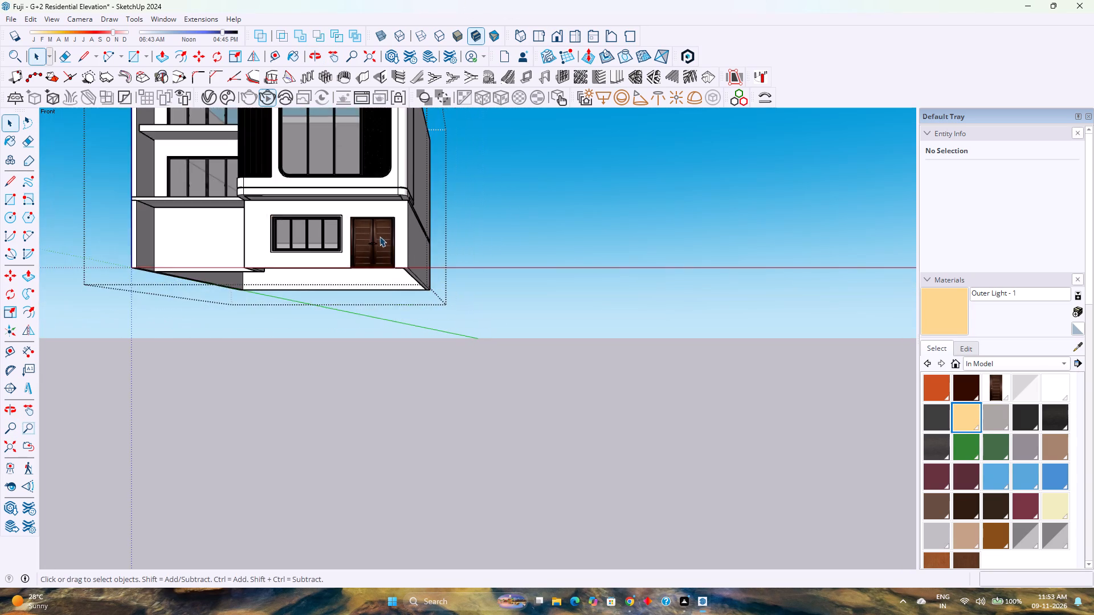
scroll(379, 236, down, 6)
middle_drag(316, 136, 325, 147)
middle_drag(327, 149, 345, 175)
middle_drag(346, 177, 364, 232)
scroll(341, 197, up, 9)
scroll(238, 198, up, 1)
middle_drag(238, 199, 329, 103)
middle_click(329, 103)
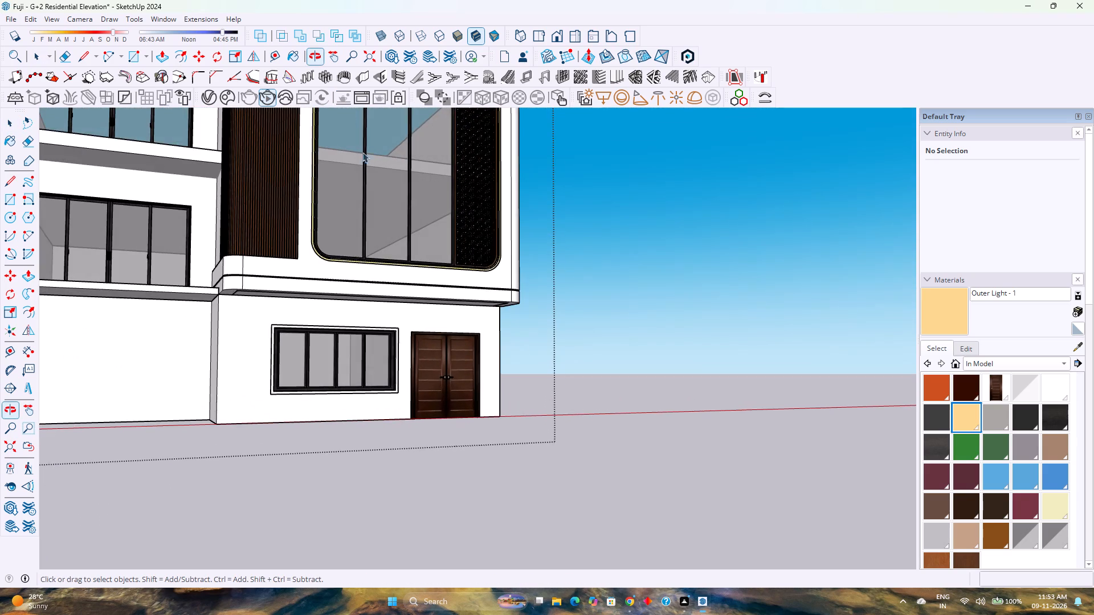
scroll(354, 178, up, 3)
scroll(354, 179, down, 4)
middle_drag(357, 176, 242, 230)
middle_click(242, 230)
scroll(242, 229, down, 8)
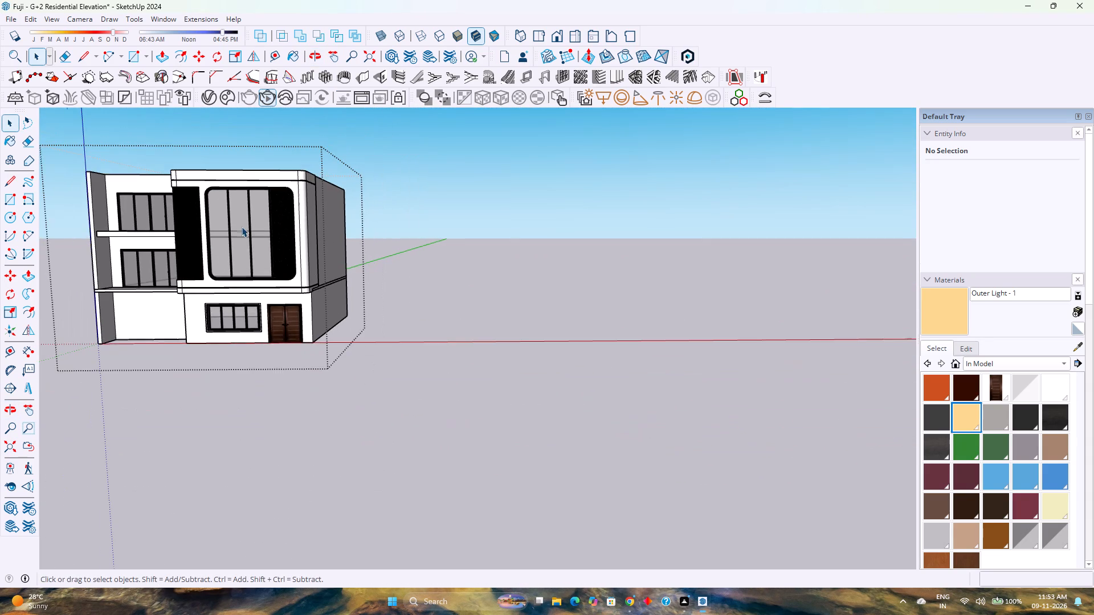
shift+middle_click(246, 222)
shift+middle_click(250, 222)
shift+middle_click(253, 222)
shift+middle_drag(258, 223, 440, 236)
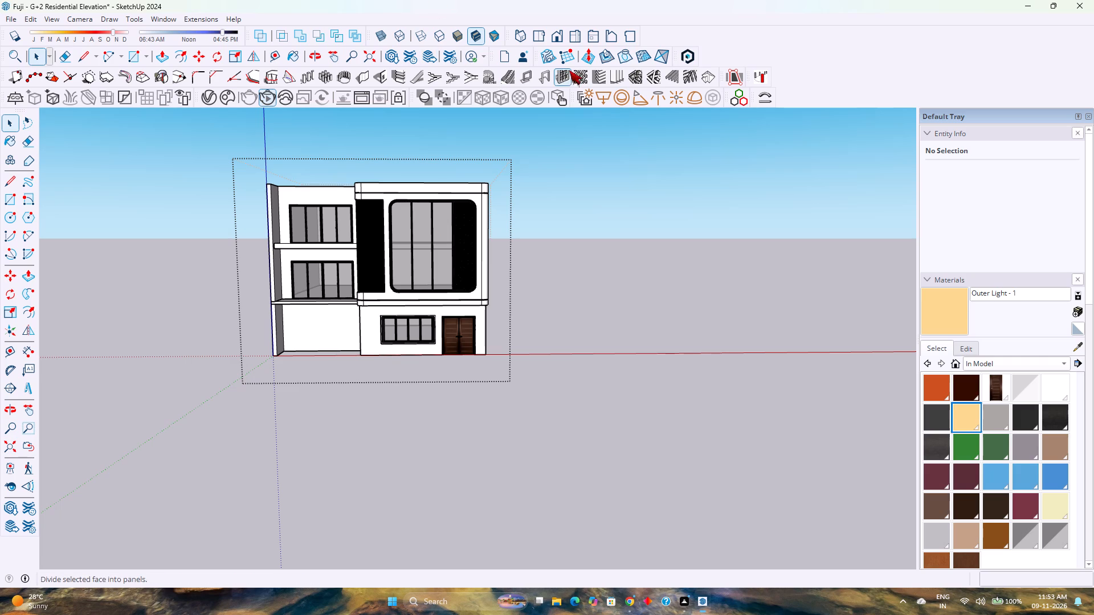
scroll(569, 70, down, 3)
scroll(571, 68, up, 2)
click(577, 264)
scroll(481, 248, up, 3)
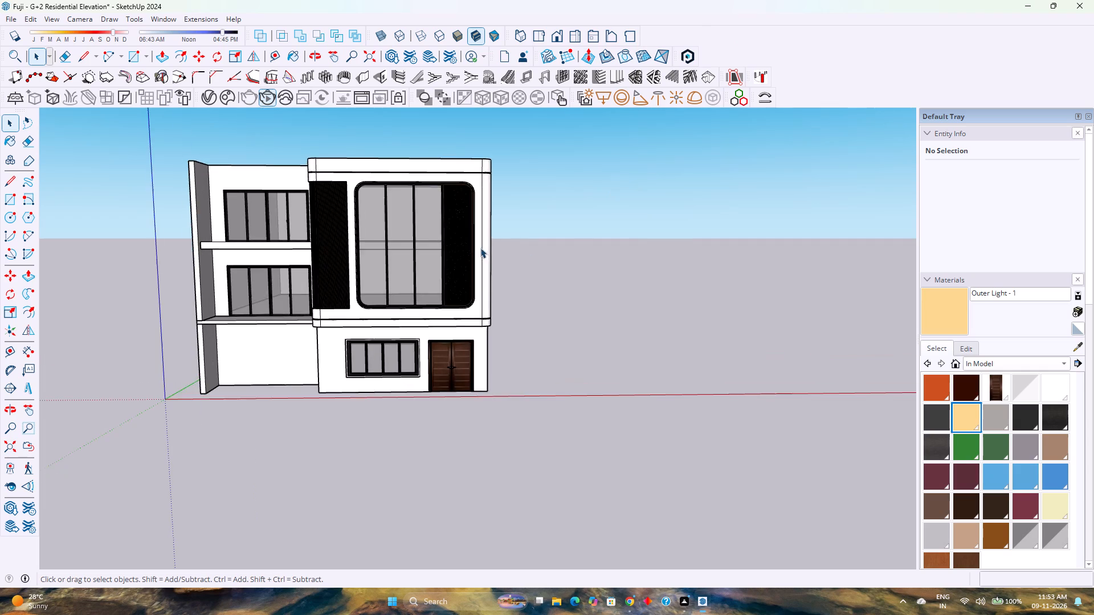
middle_drag(480, 248, 462, 327)
middle_click(462, 327)
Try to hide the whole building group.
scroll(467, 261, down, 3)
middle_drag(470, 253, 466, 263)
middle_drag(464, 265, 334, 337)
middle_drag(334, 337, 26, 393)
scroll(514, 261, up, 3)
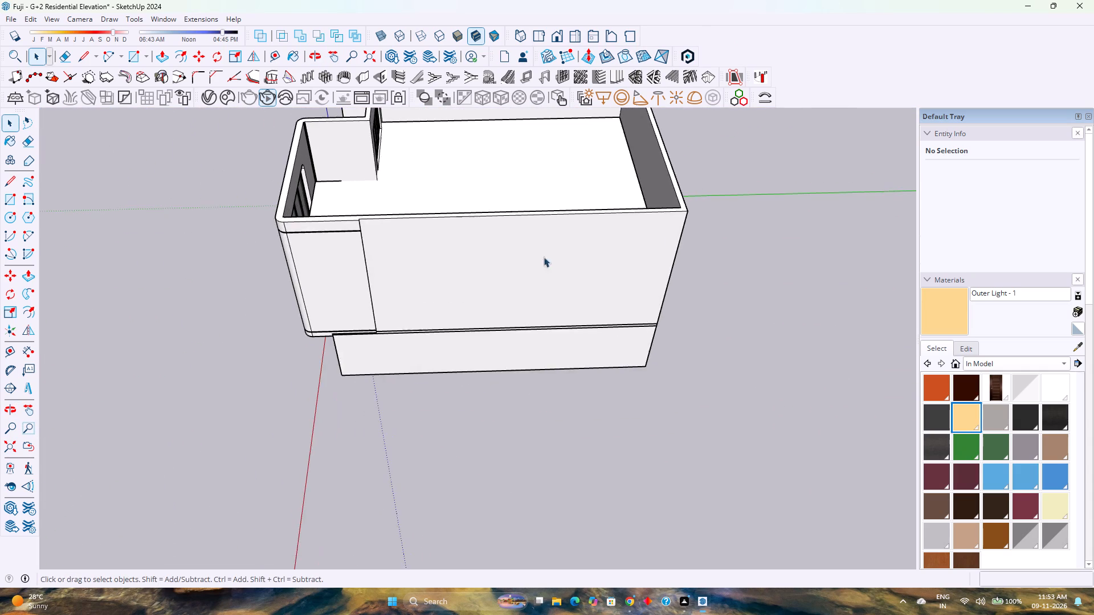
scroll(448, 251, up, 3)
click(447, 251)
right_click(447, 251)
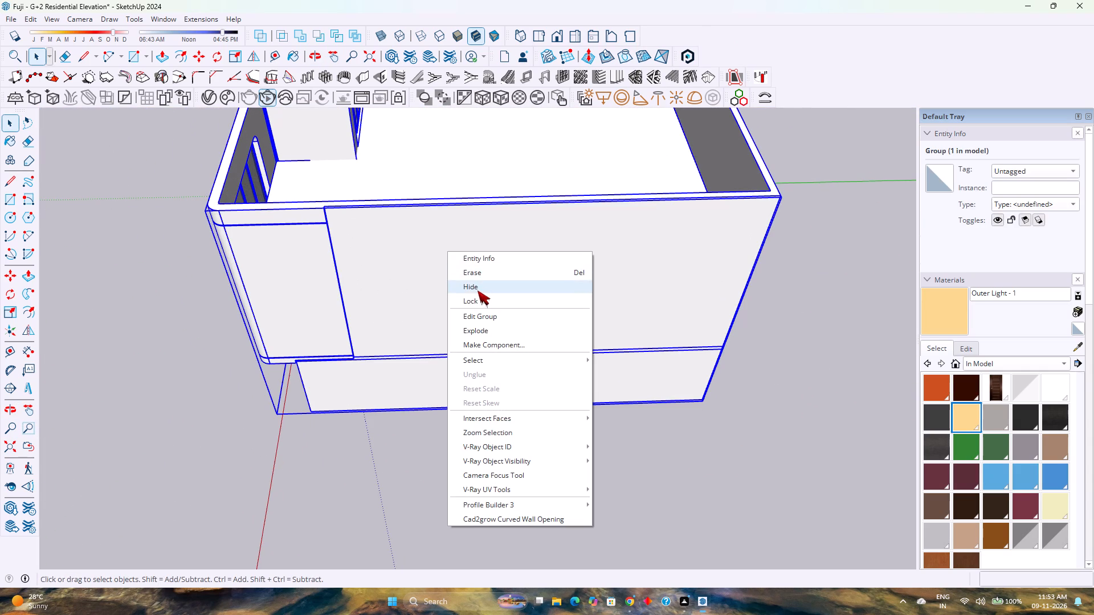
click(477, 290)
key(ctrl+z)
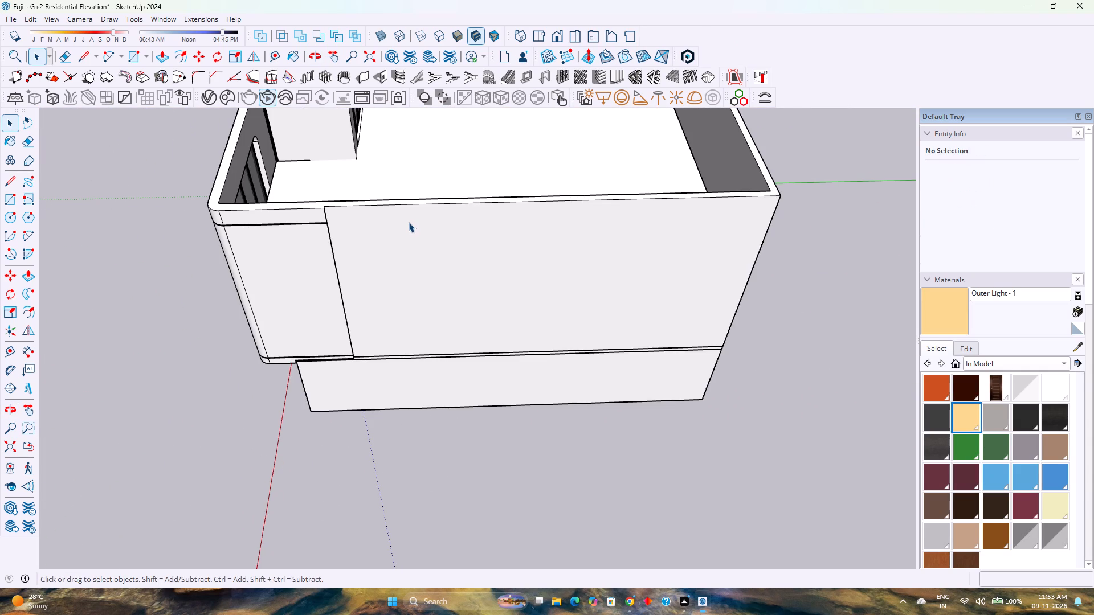
Open the building group and hide only the upper-floor walls group above the ground floor.
double_click(409, 222)
scroll(409, 222, up, 3)
click(409, 222)
right_click(409, 222)
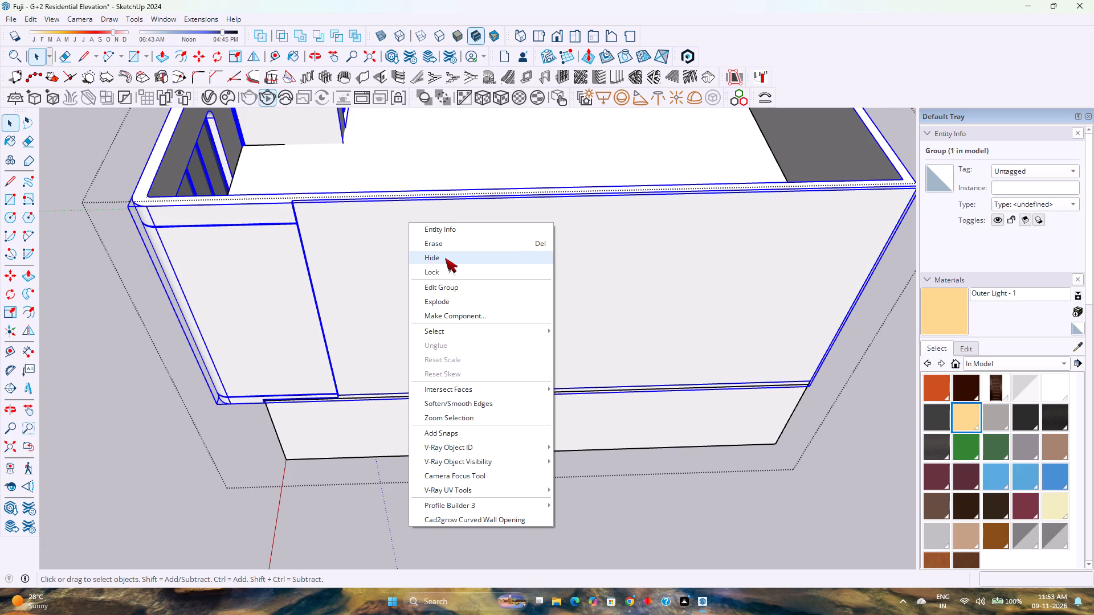
click(445, 258)
Open the exposed floor slab group for editing at its front end.
middle_drag(427, 237, 82, 387)
middle_click(81, 387)
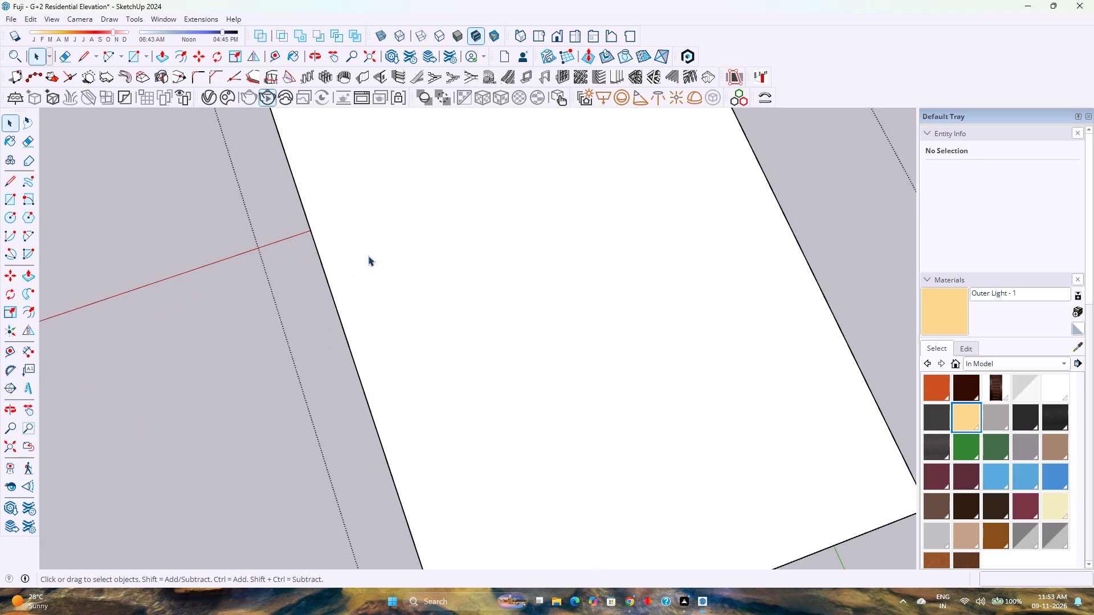
shift+middle_drag(370, 255, 462, 456)
scroll(668, 225, up, 3)
double_click(538, 252)
scroll(470, 257, up, 1)
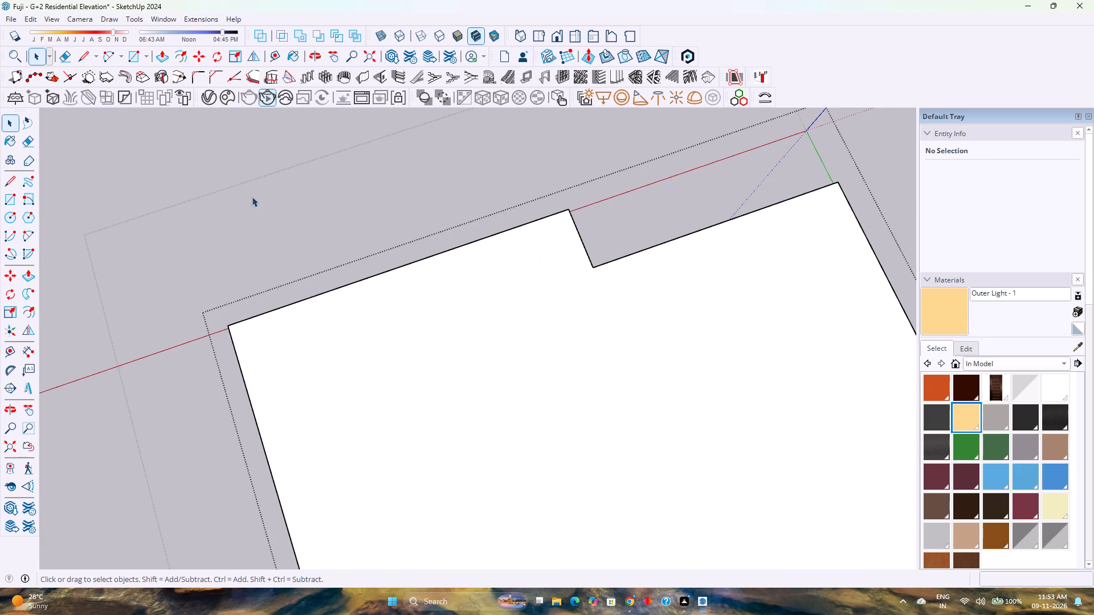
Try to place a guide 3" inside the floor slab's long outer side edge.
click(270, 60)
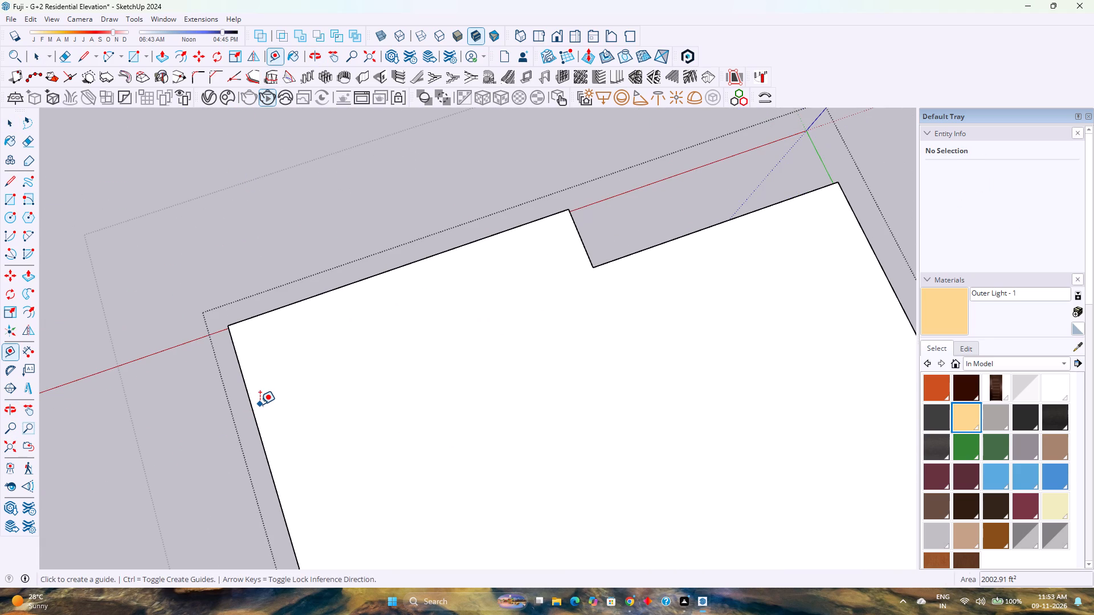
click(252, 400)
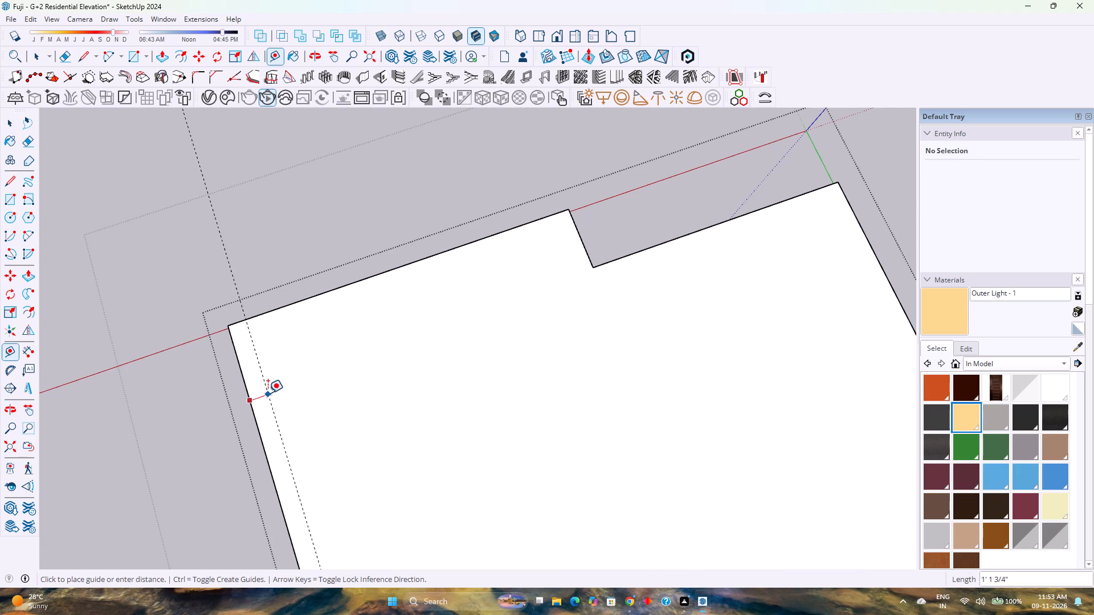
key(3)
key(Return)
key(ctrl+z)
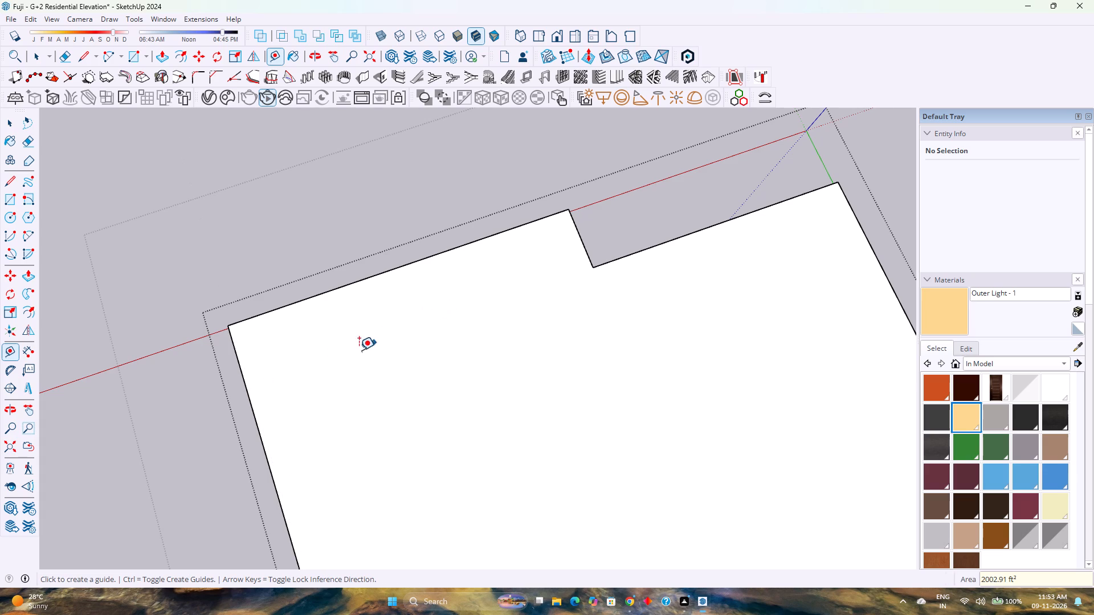
Place guides 3" inside the floor slab's long outer side edge, its short notch edge and its front edge.
click(258, 427)
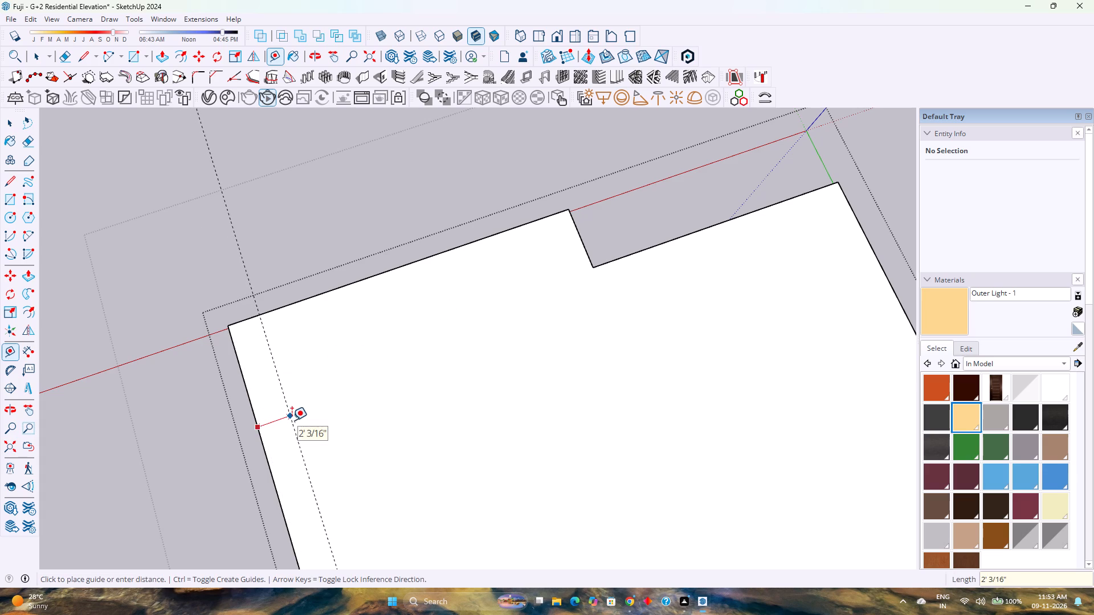
key(3)
key(Return)
scroll(542, 223, up, 6)
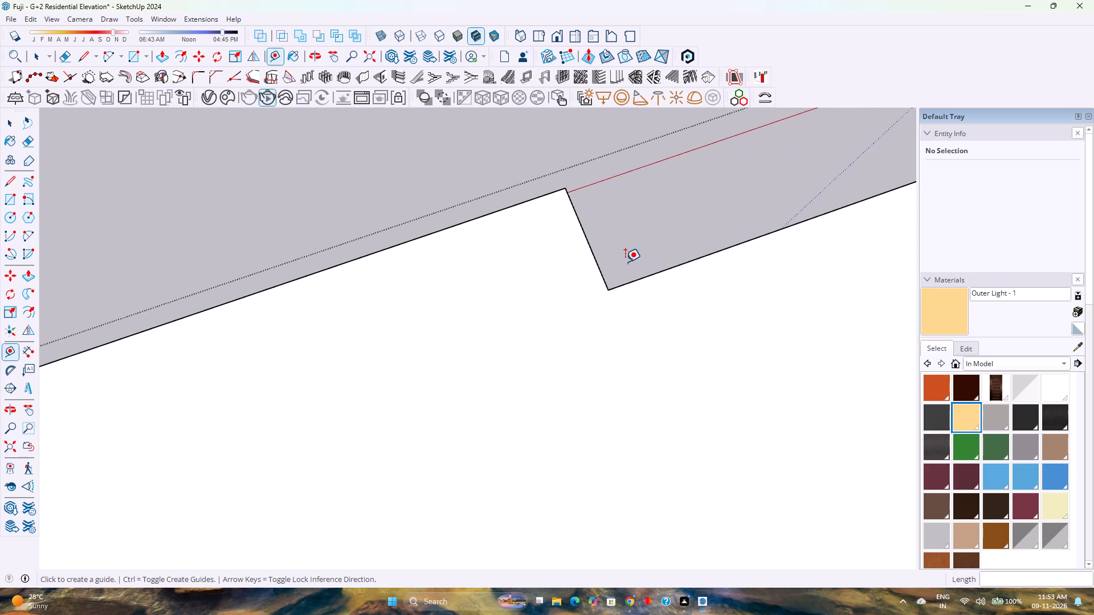
click(585, 253)
key(Escape)
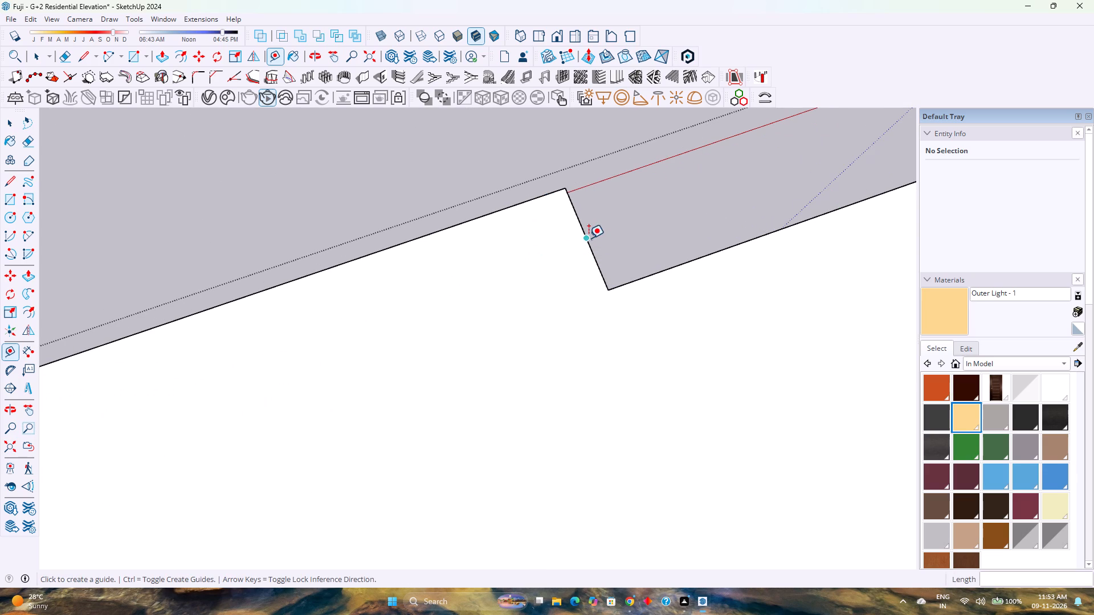
click(587, 238)
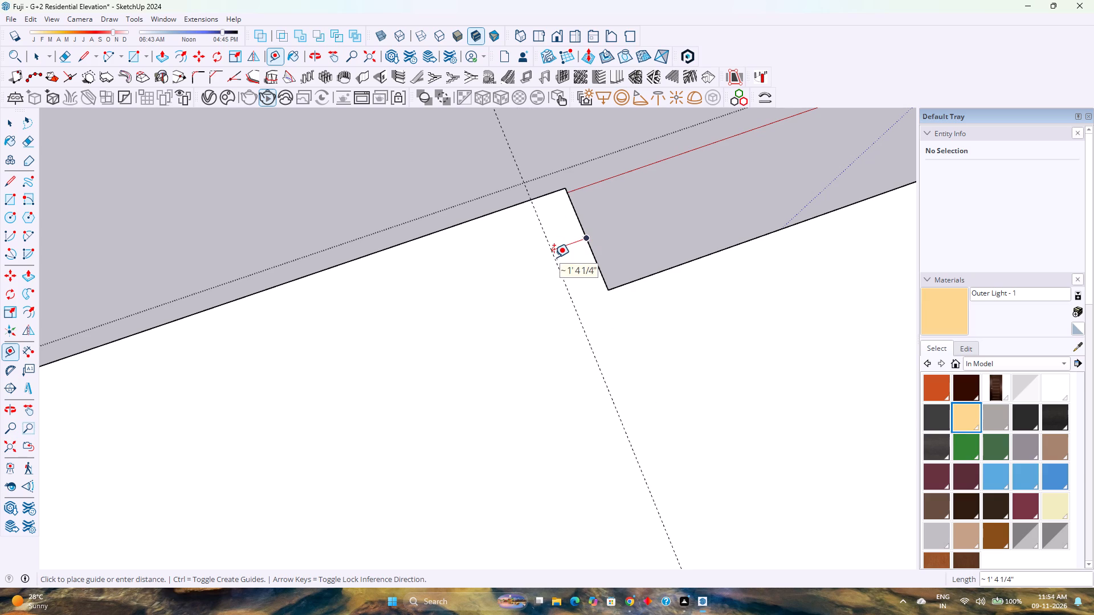
key(3)
key(Return)
click(509, 209)
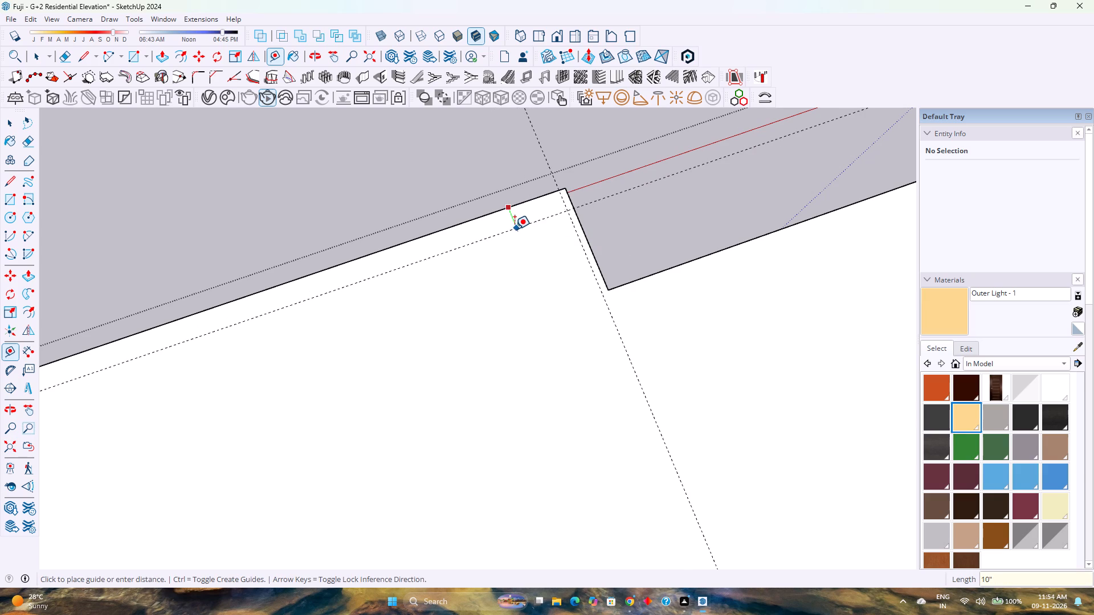
key(3)
key(Return)
scroll(541, 203, up, 1)
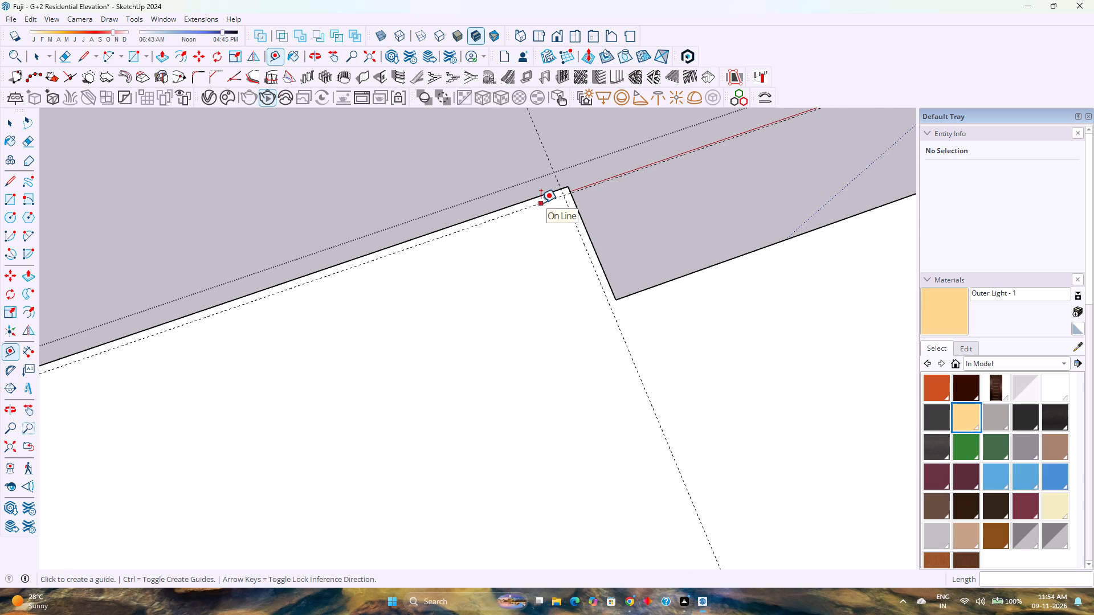
Draw a 3" radius arc between the guide intersections to round the floor slab's front outer corner.
scroll(541, 203, down, 12)
shift+middle_drag(479, 225, 640, 288)
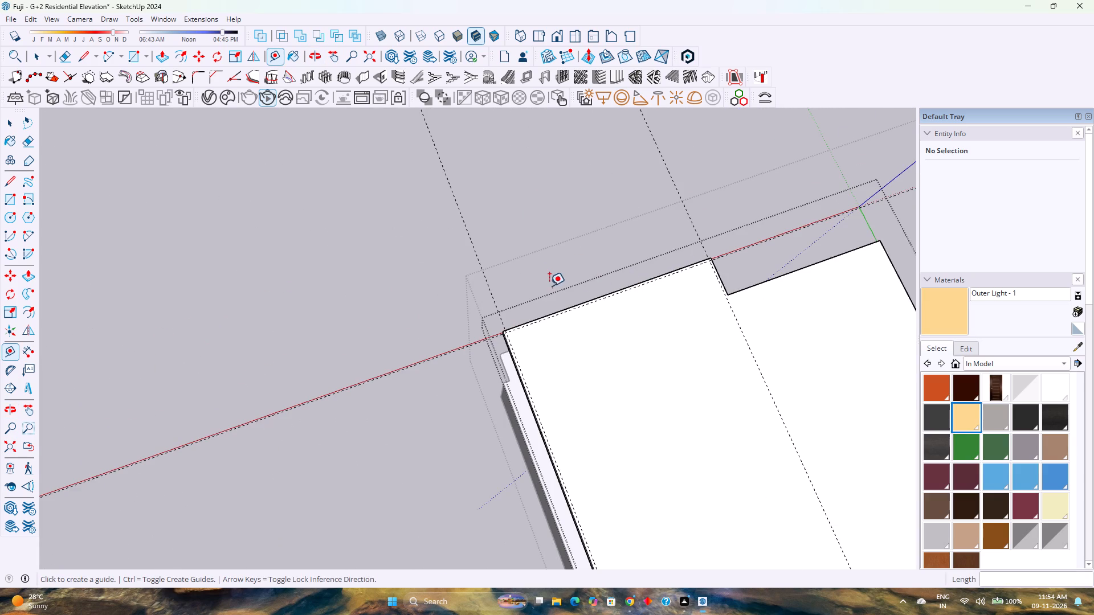
scroll(511, 265, up, 2)
scroll(496, 322, up, 13)
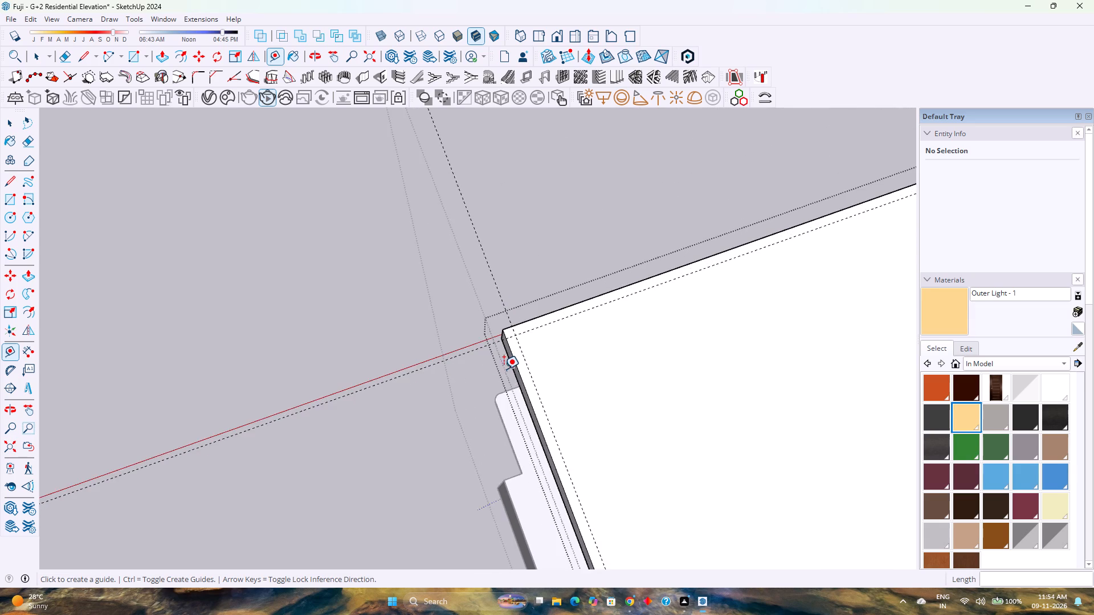
scroll(504, 369, up, 11)
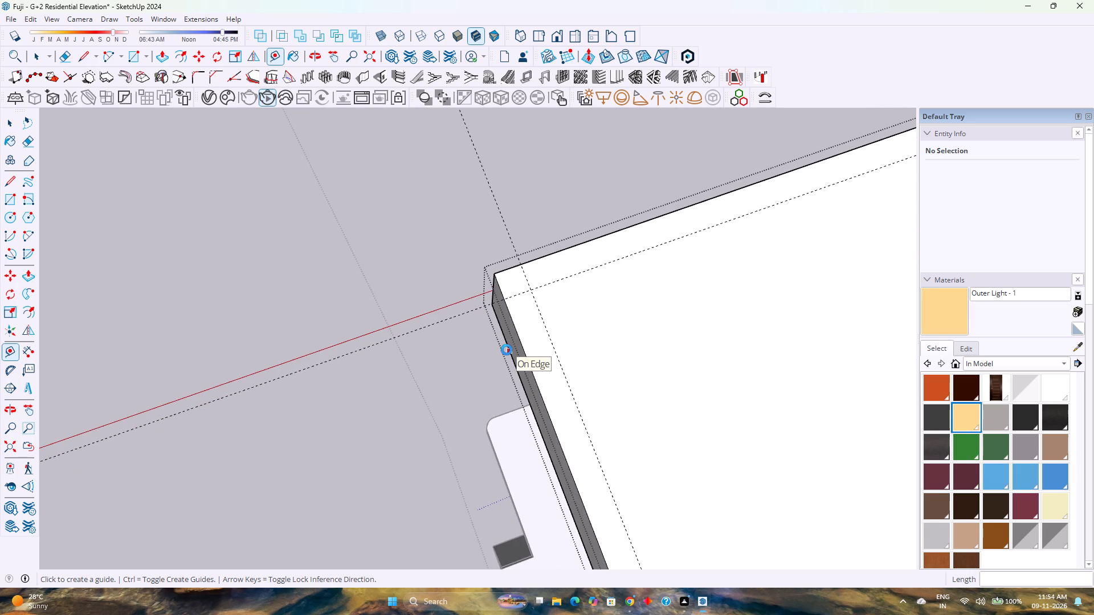
scroll(507, 350, up, 2)
key(a)
scroll(521, 308, up, 3)
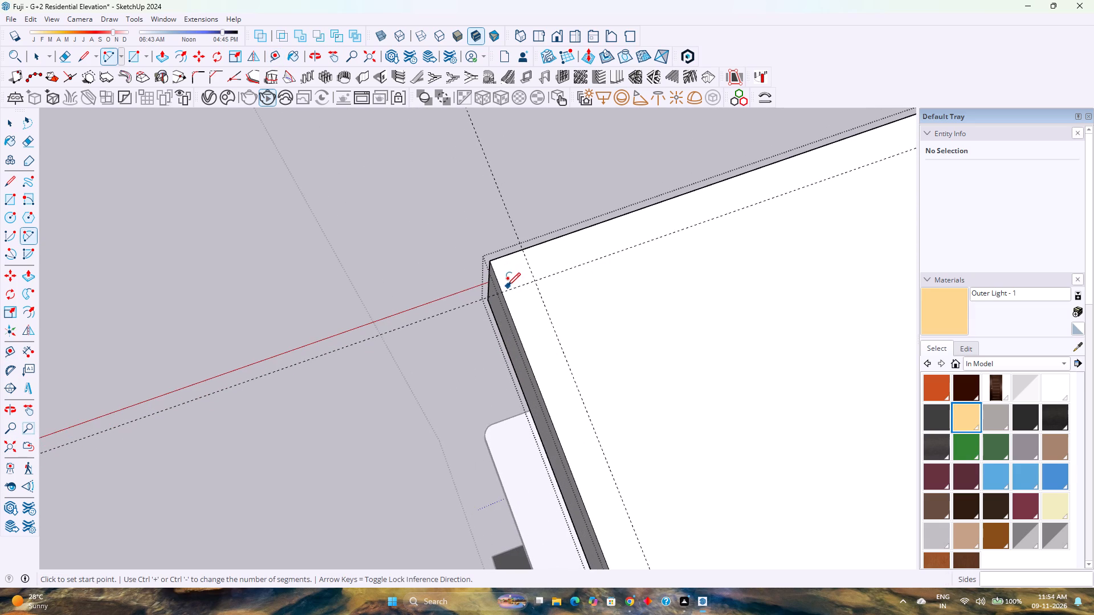
click(503, 293)
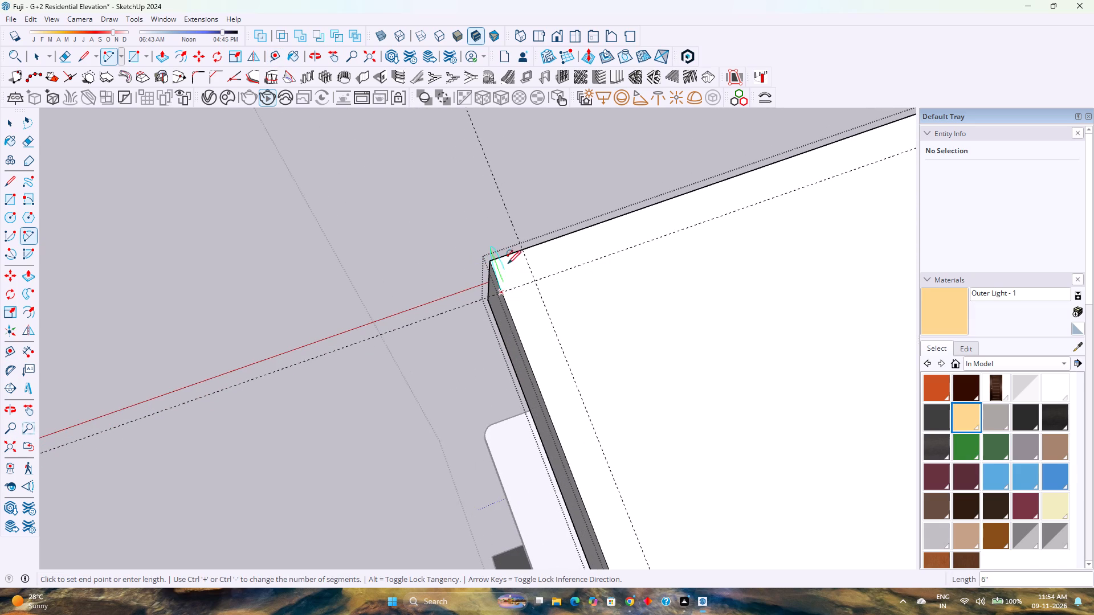
double_click(524, 251)
scroll(496, 268, up, 3)
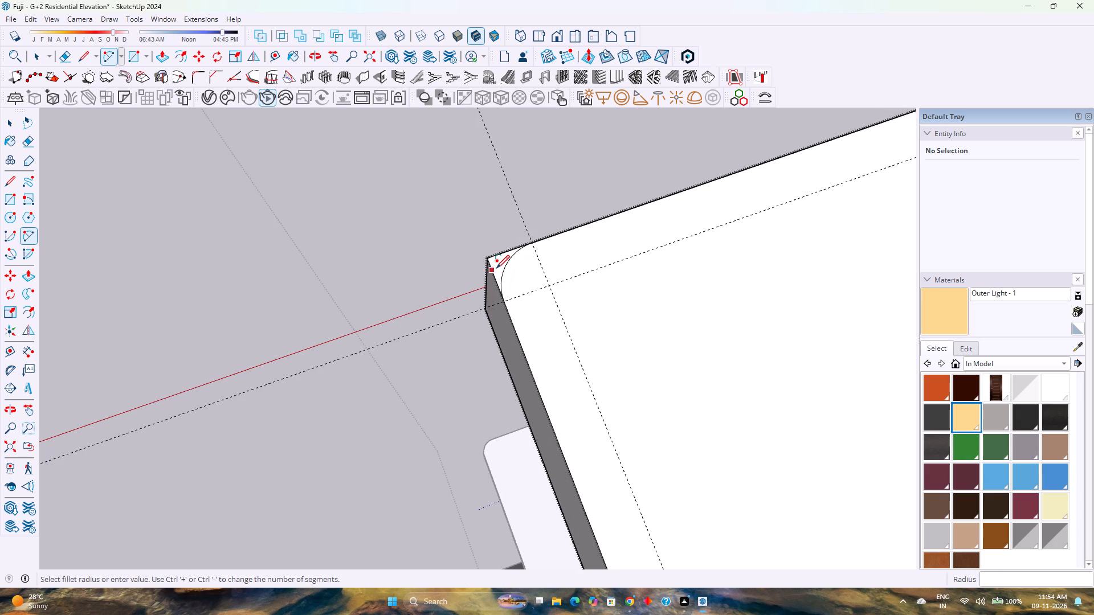
Set the corner arc to 40 segments.
key(space)
click(507, 265)
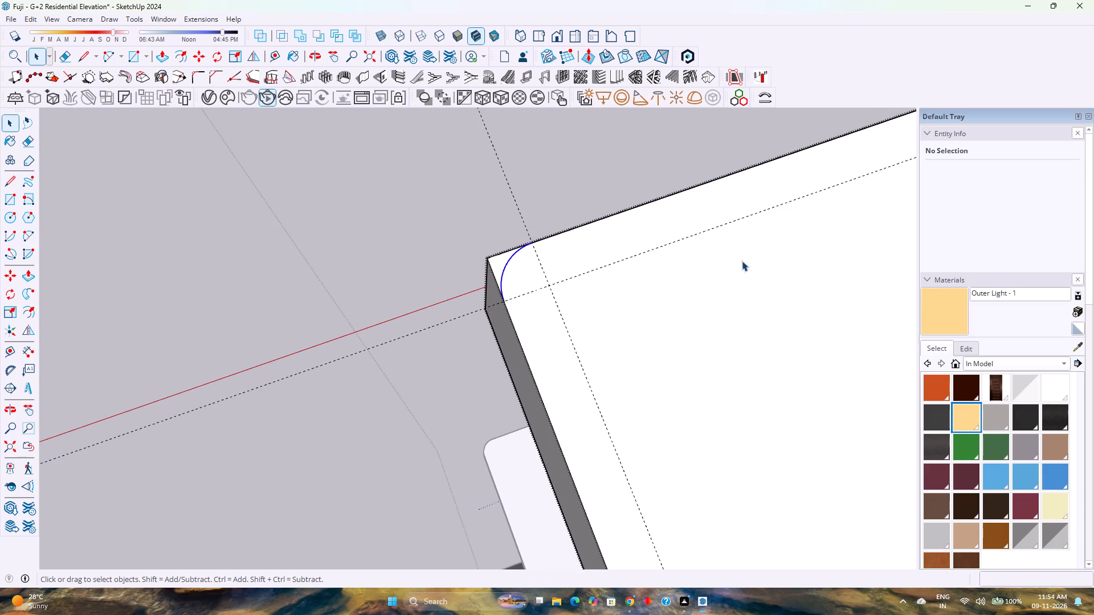
double_click(1031, 204)
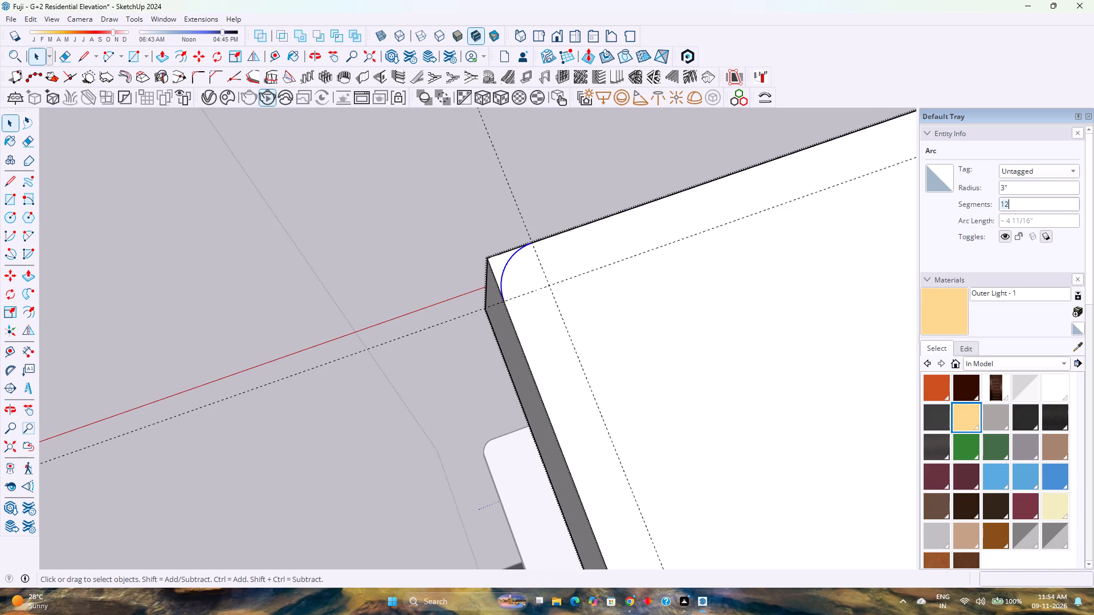
text(40)
key(Return)
Push the sliver outside the floor slab's front outer corner arc through the full 1' thickness to round that corner.
click(500, 264)
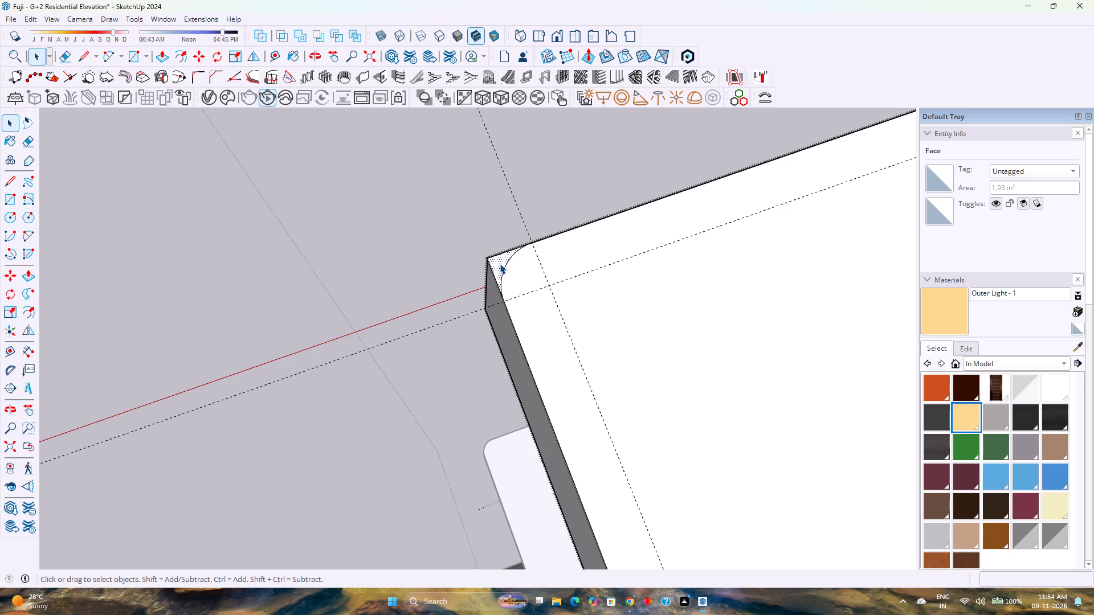
key(p)
click(500, 264)
click(491, 321)
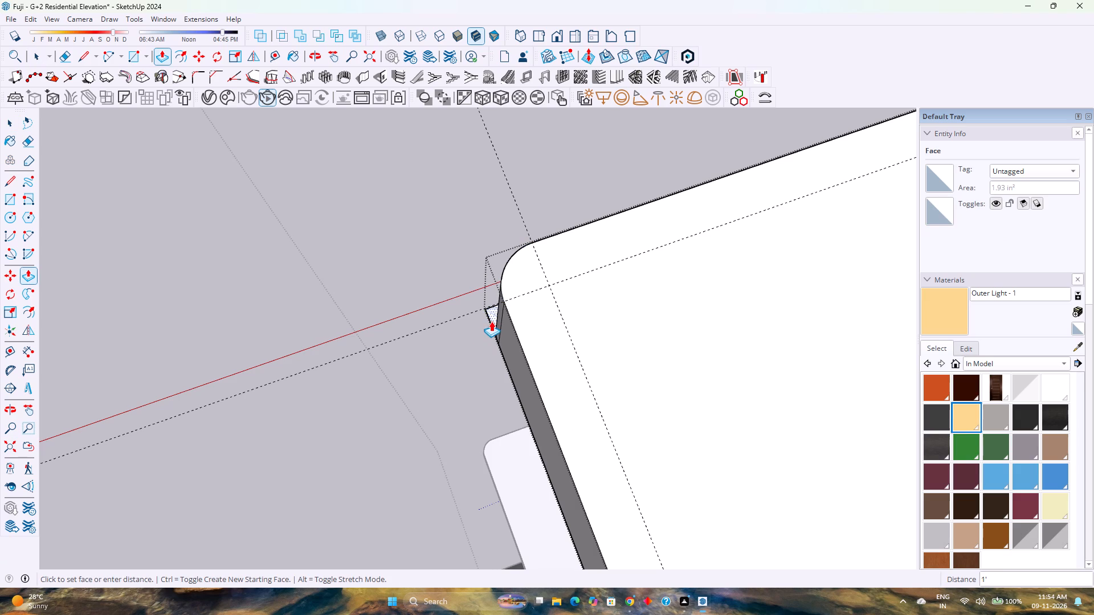
Draw a 3" radius arc between the guide intersections across the floor slab's front corner beside the notch.
scroll(432, 366, down, 12)
shift+middle_click(617, 328)
shift+middle_drag(615, 329, 345, 387)
scroll(315, 391, down, 3)
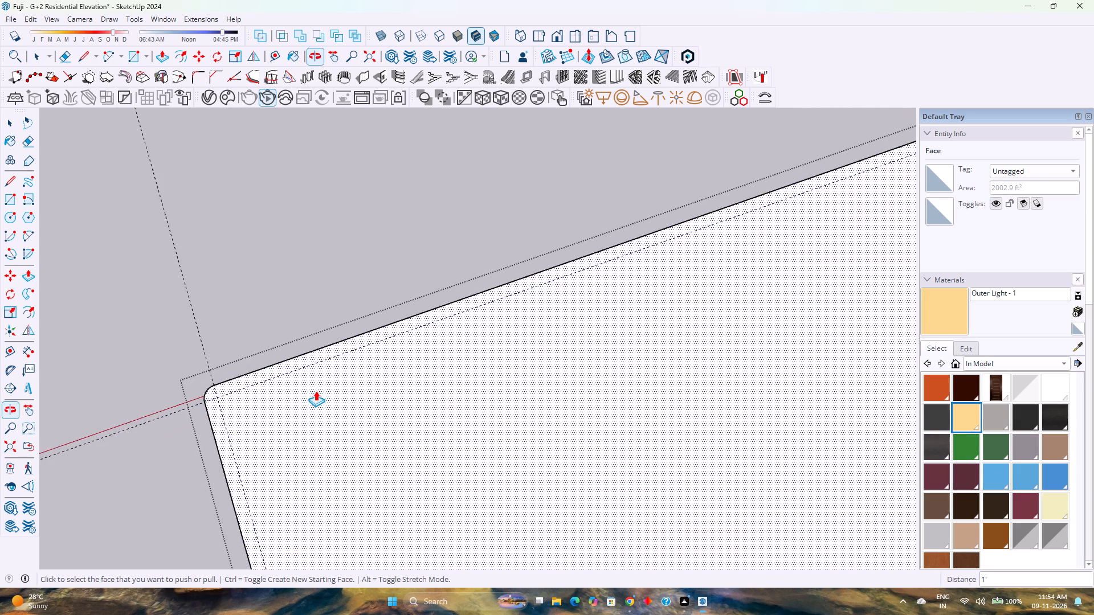
scroll(316, 391, down, 8)
shift+middle_drag(617, 281, 376, 426)
scroll(532, 320, up, 7)
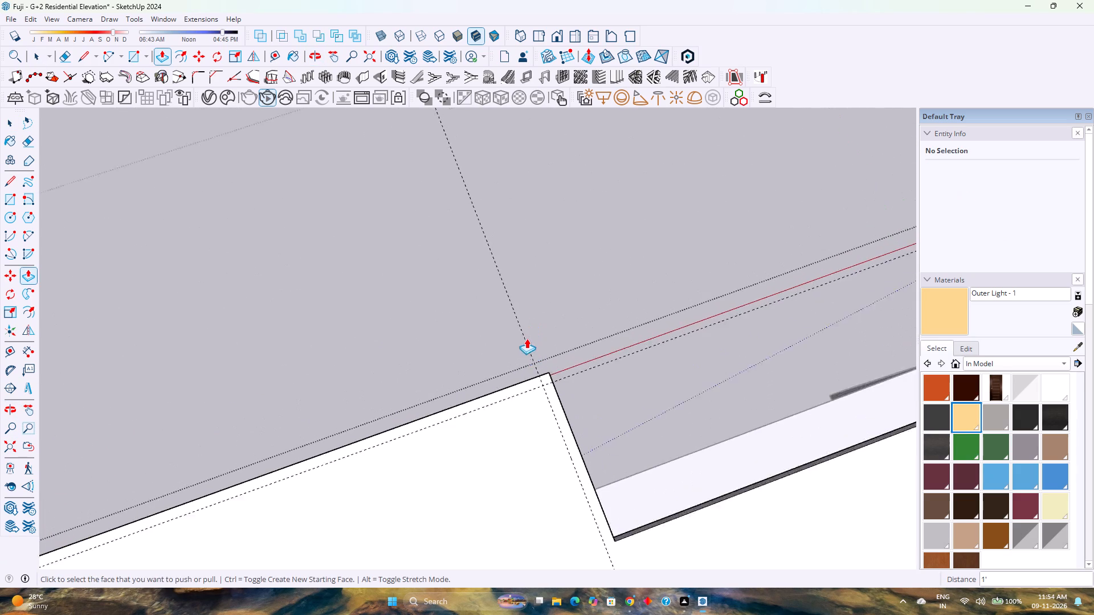
scroll(526, 338, up, 4)
key(a)
scroll(546, 368, up, 7)
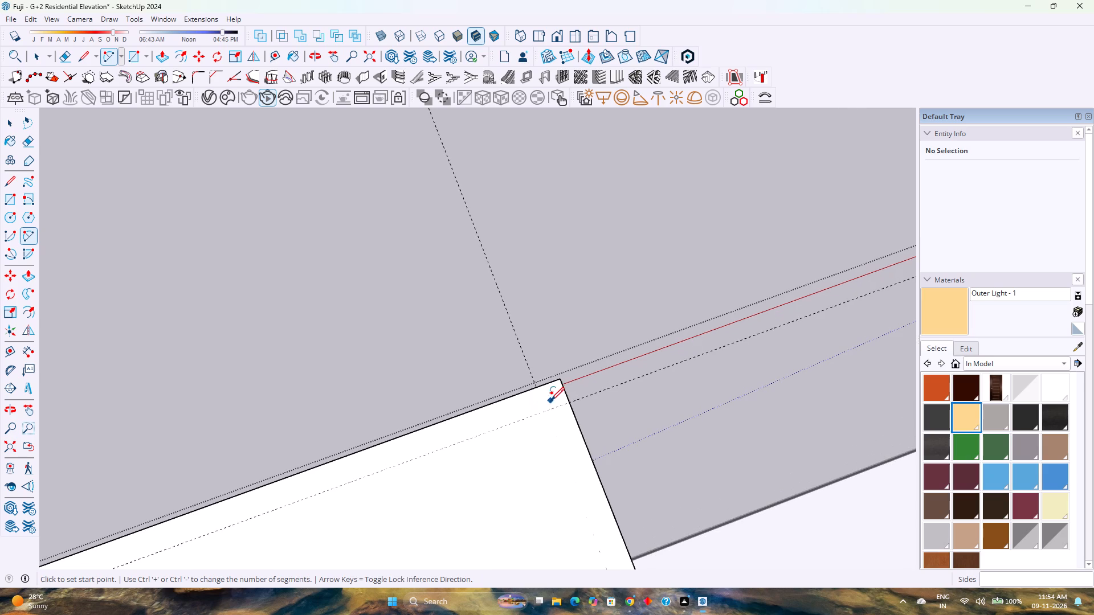
middle_drag(536, 387, 552, 409)
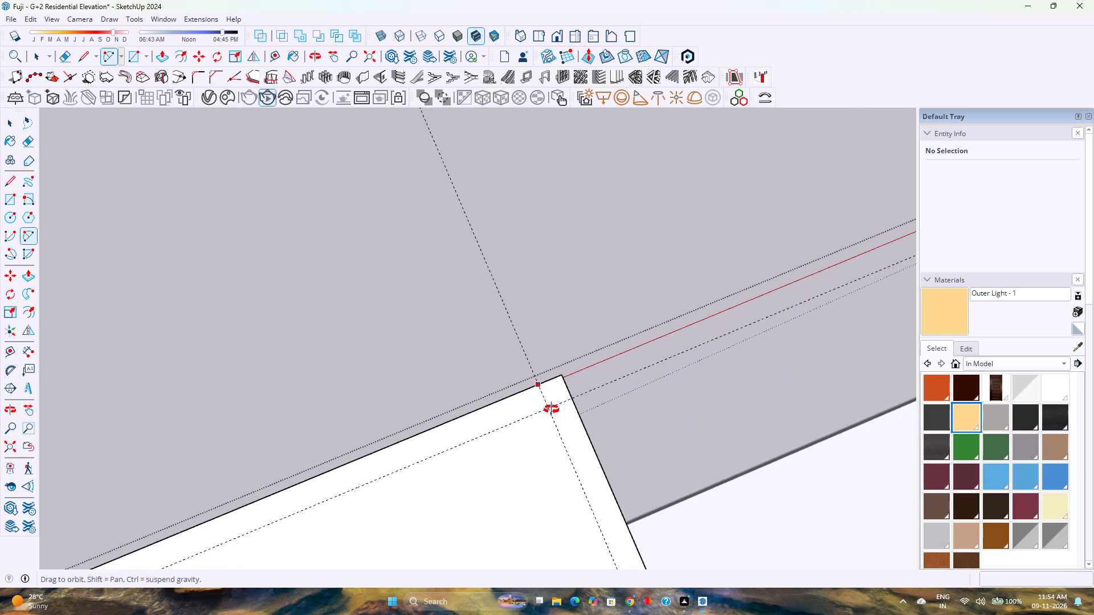
middle_drag(552, 409, 553, 410)
middle_click(554, 411)
click(540, 384)
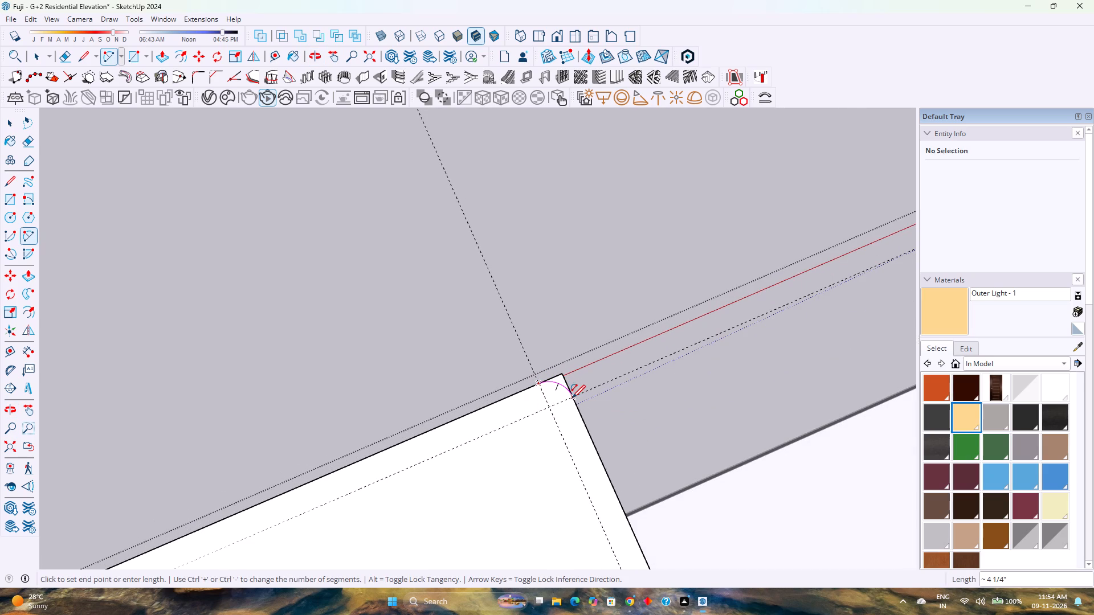
scroll(572, 399, up, 9)
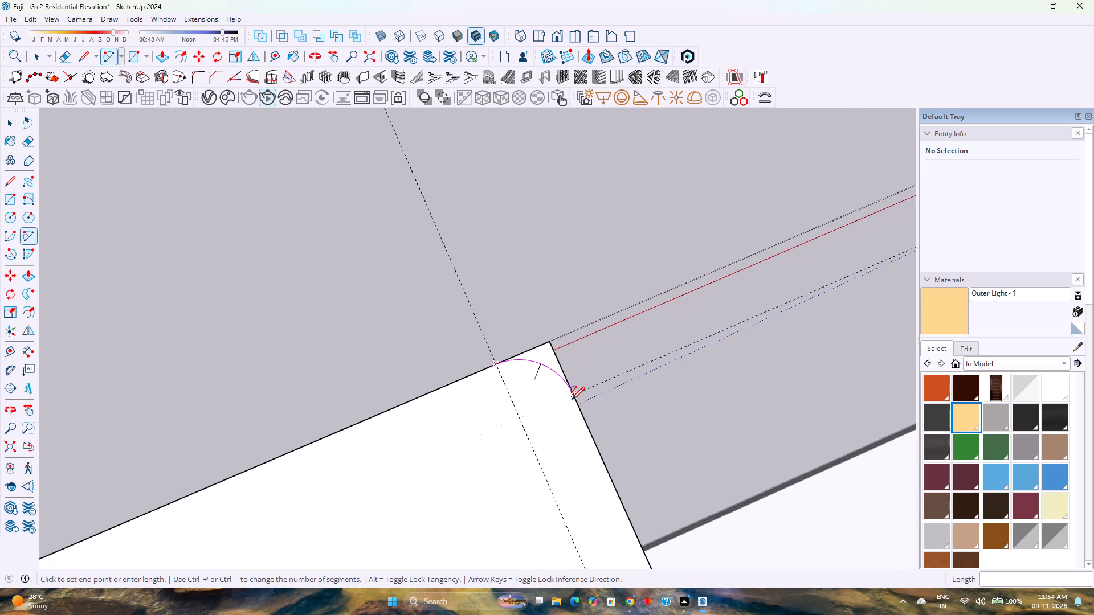
scroll(572, 400, up, 6)
double_click(574, 392)
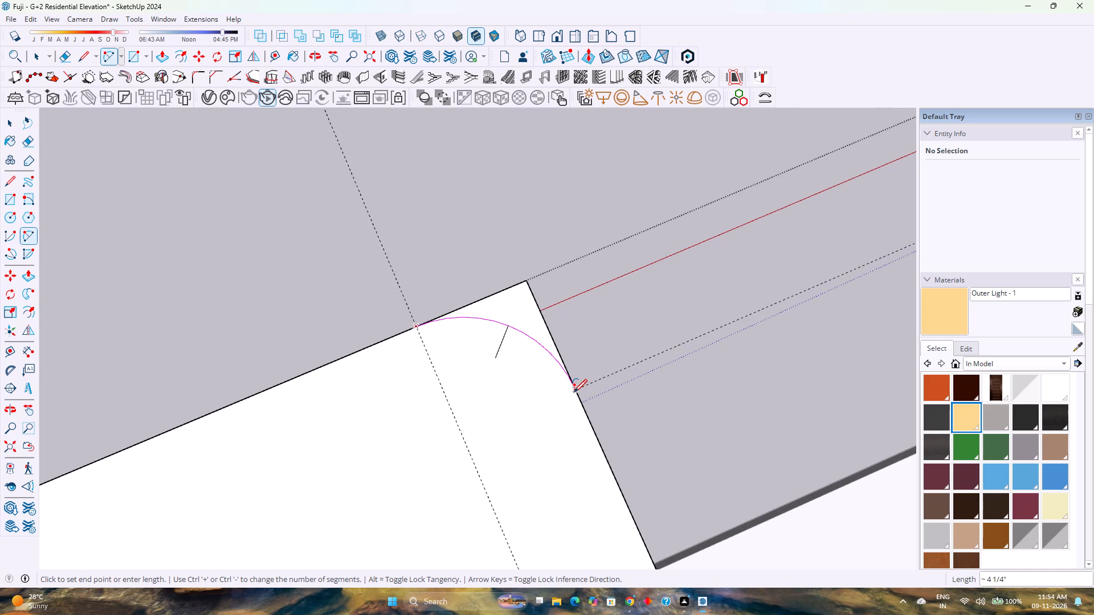
Set the notch-side corner arc to 40 segments.
key(space)
click(544, 347)
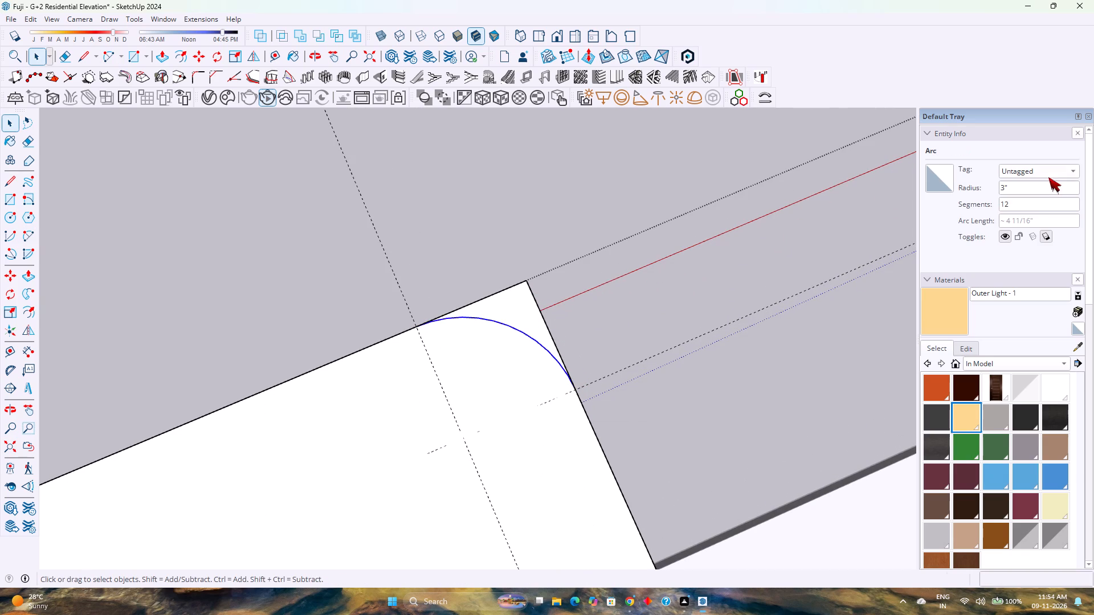
double_click(1015, 204)
key(4)
key(0)
key(Return)
Push the sliver outside the notch-side arc through the slab's full 1' thickness, and finish editing the slab.
click(523, 306)
scroll(529, 309, down, 2)
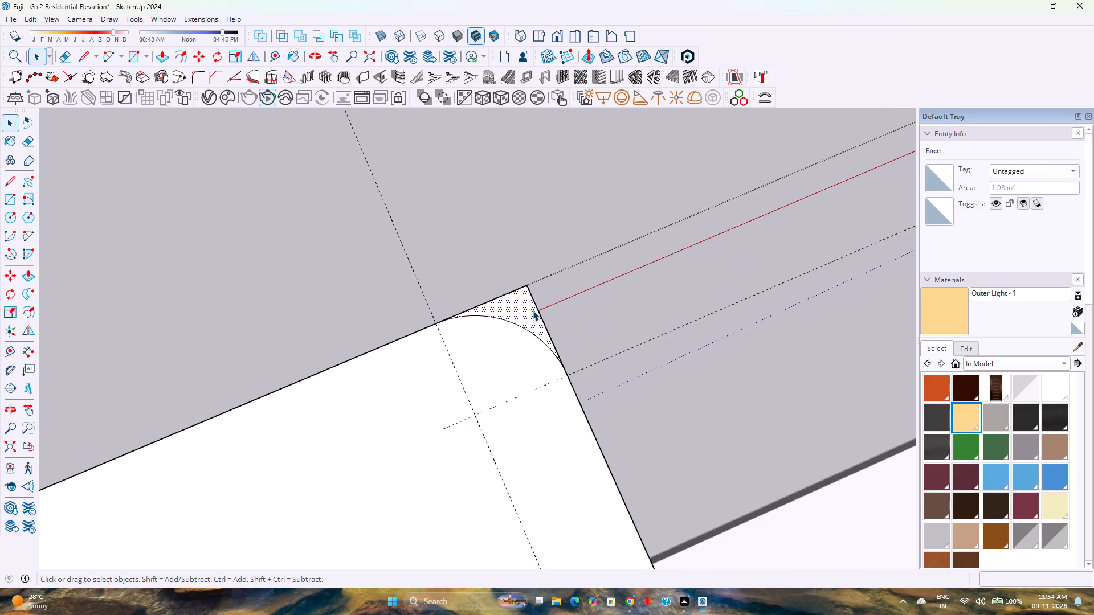
scroll(533, 310, down, 3)
middle_drag(451, 341, 1093, 341)
middle_drag(408, 368, 541, 253)
scroll(500, 288, down, 2)
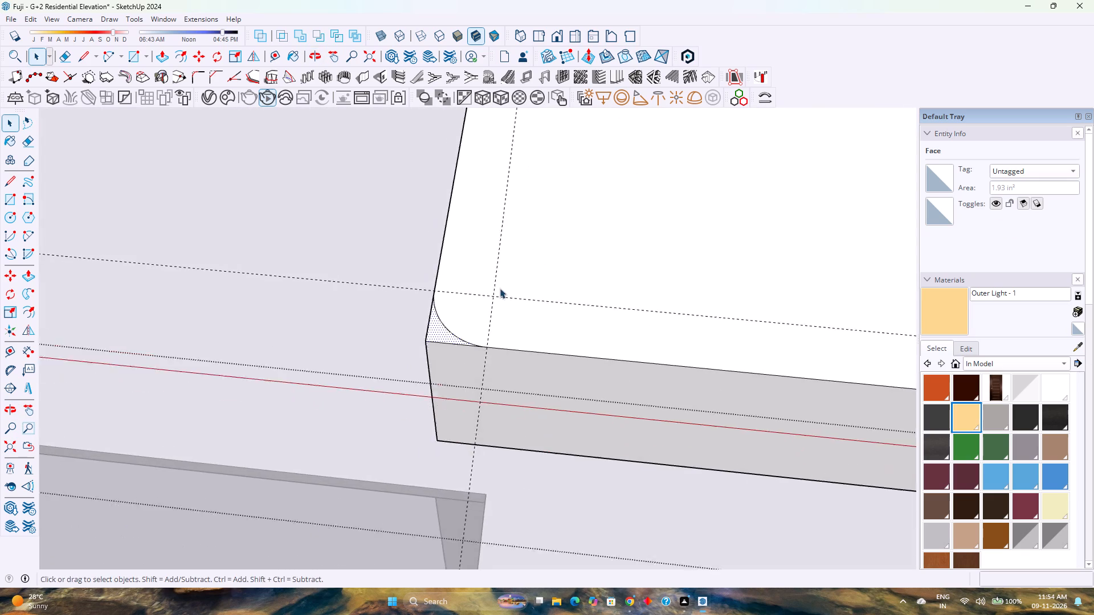
scroll(500, 288, down, 2)
middle_drag(435, 371, 393, 283)
scroll(406, 297, down, 5)
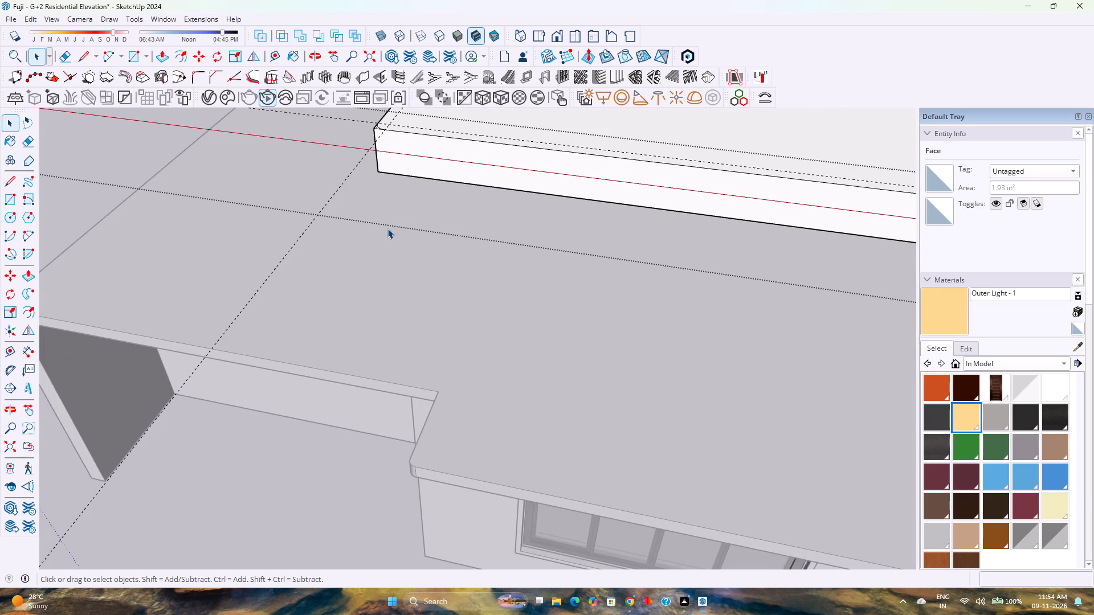
key(p)
scroll(353, 131, up, 4)
click(516, 134)
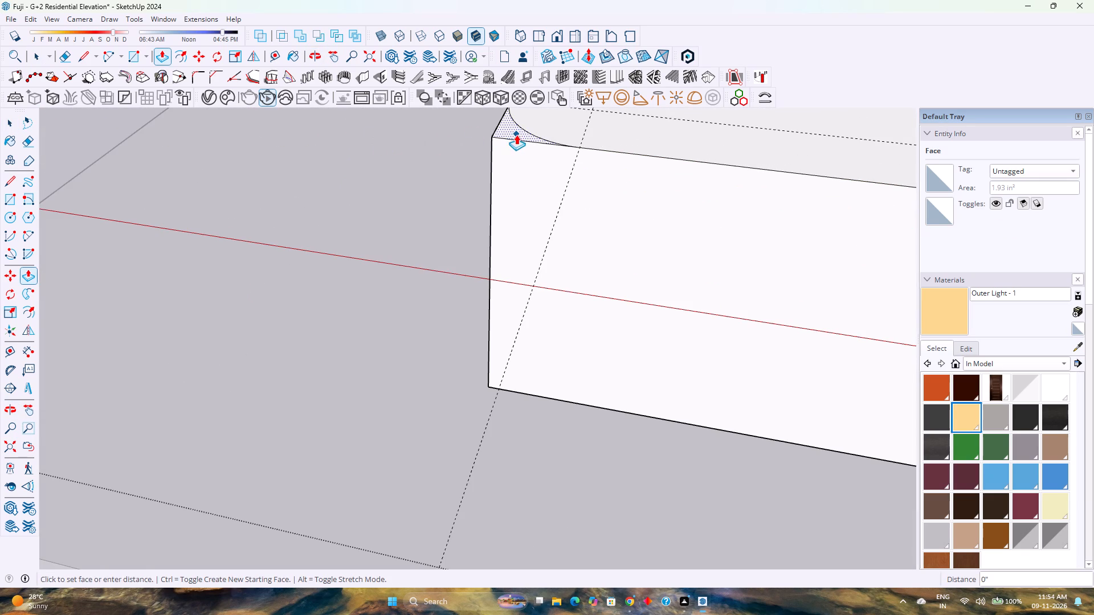
click(511, 392)
scroll(499, 380, down, 4)
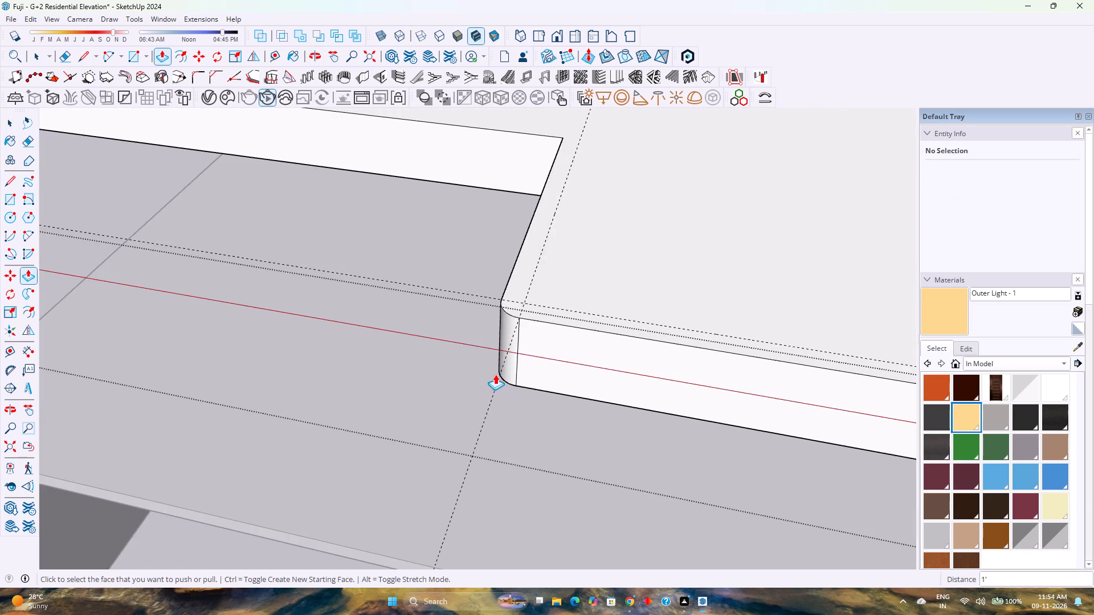
scroll(495, 374, down, 2)
key(space)
scroll(432, 345, down, 4)
key(Escape)
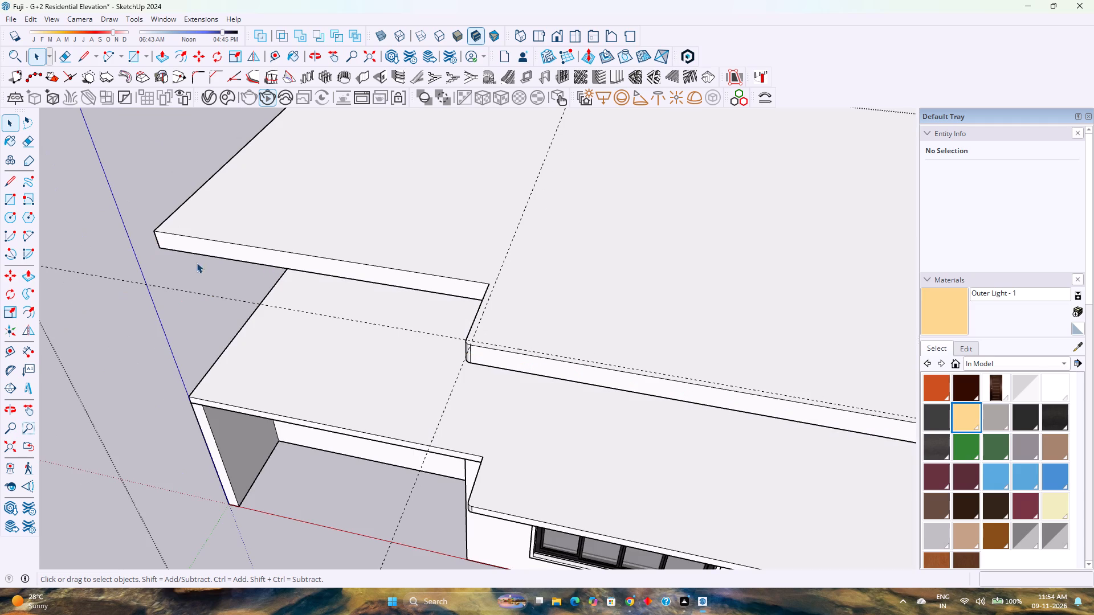
Delete all construction guides from the model.
click(32, 20)
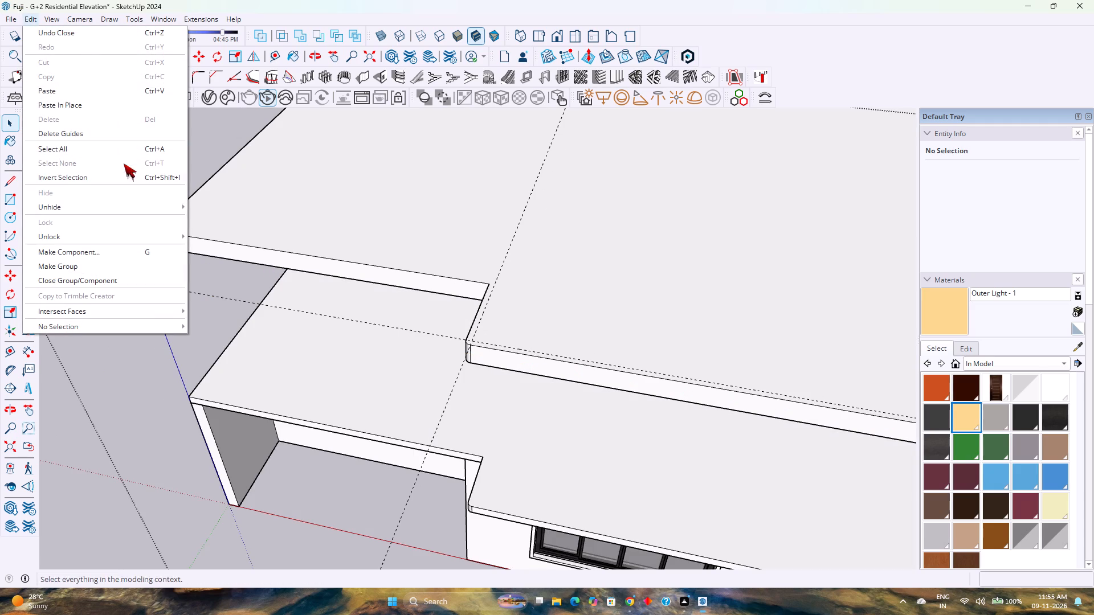
click(225, 233)
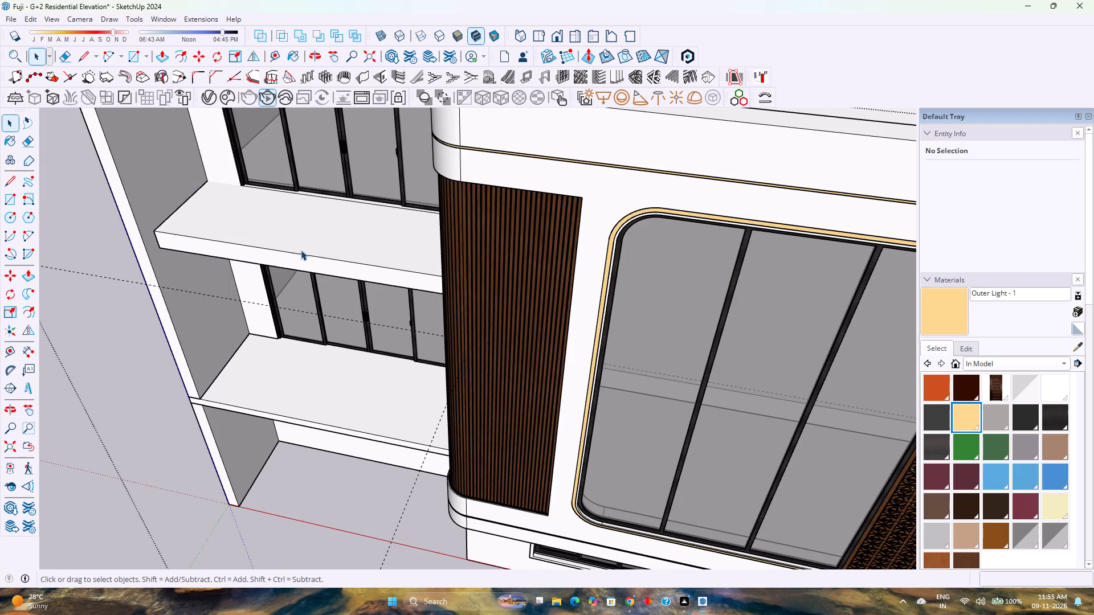
scroll(349, 265, down, 9)
middle_drag(581, 265, 356, 327)
middle_drag(270, 348, 2, 407)
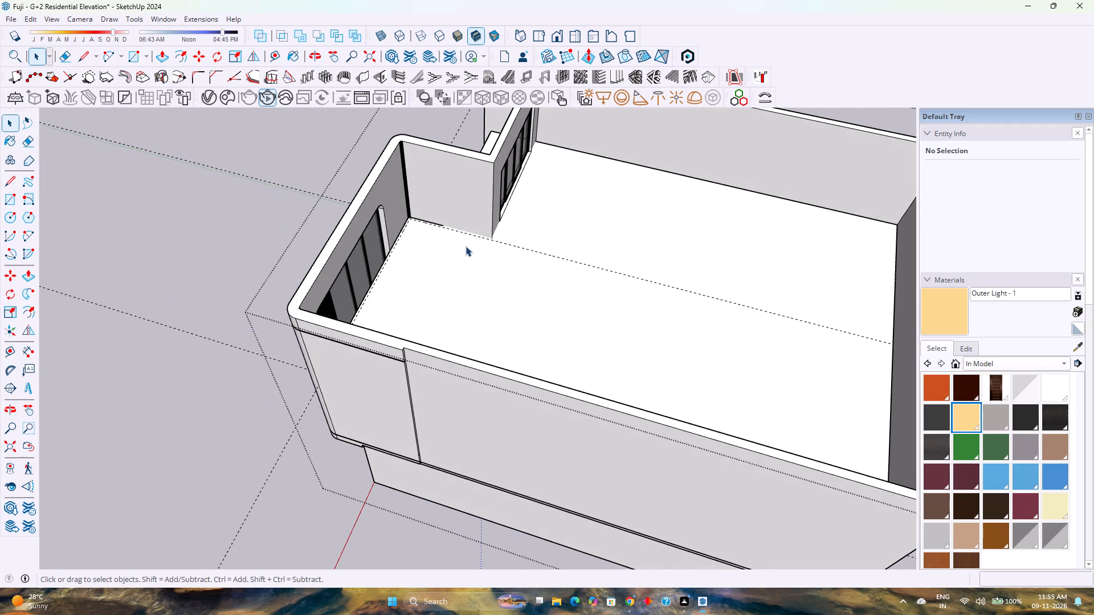
scroll(466, 246, up, 4)
shift+middle_drag(496, 233, 444, 345)
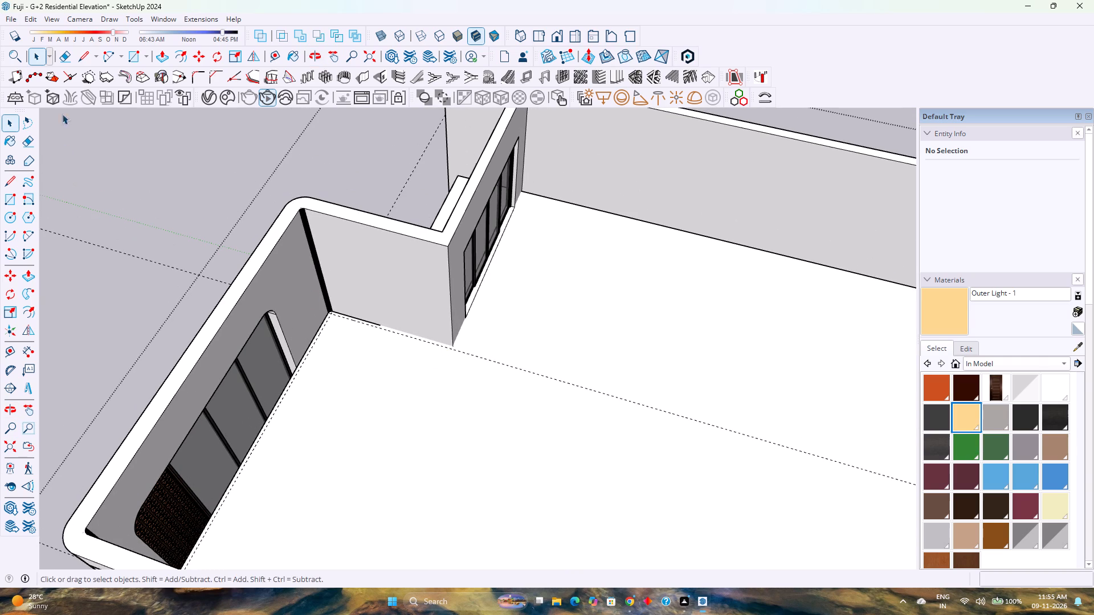
click(28, 21)
click(82, 134)
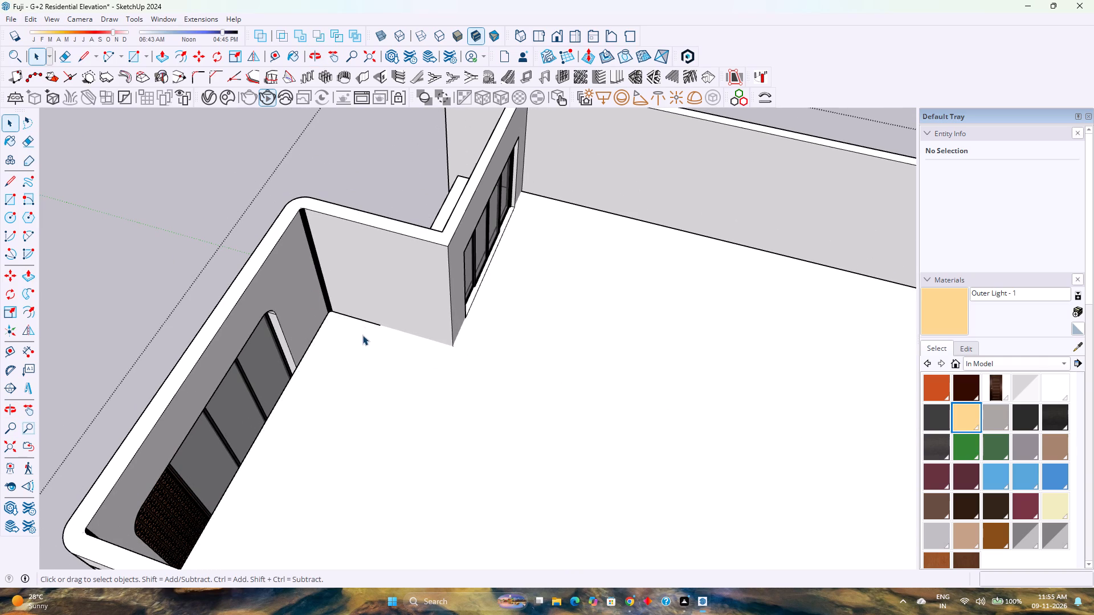
Examine how the rounded floor slab meets the inside of the upper-floor walls at the tower corner and notch.
scroll(374, 322, up, 20)
scroll(377, 324, down, 4)
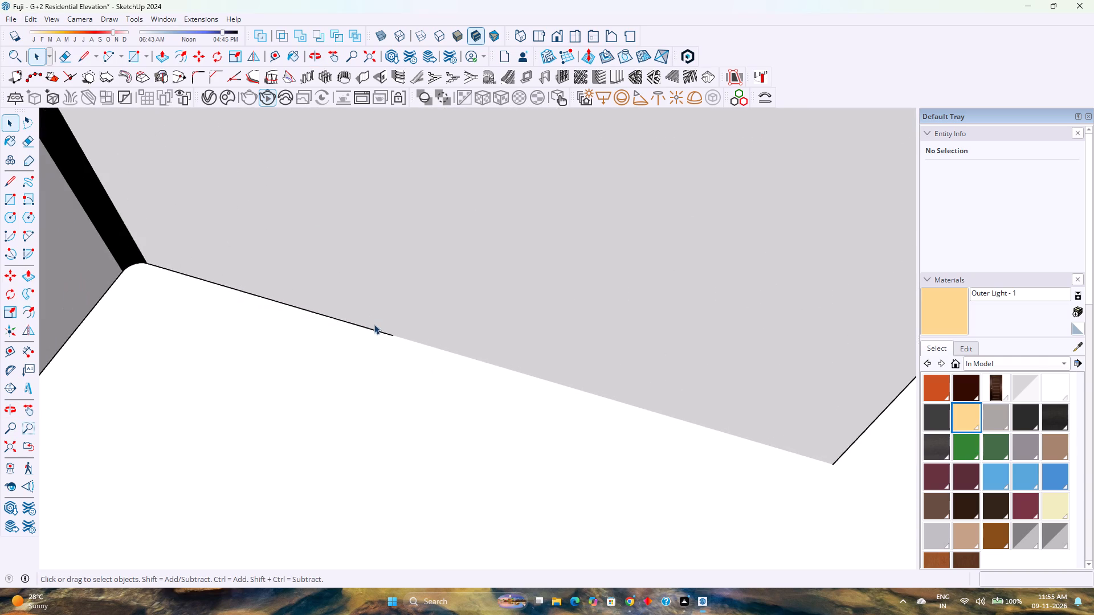
scroll(367, 320, down, 4)
scroll(365, 317, up, 3)
scroll(365, 316, down, 6)
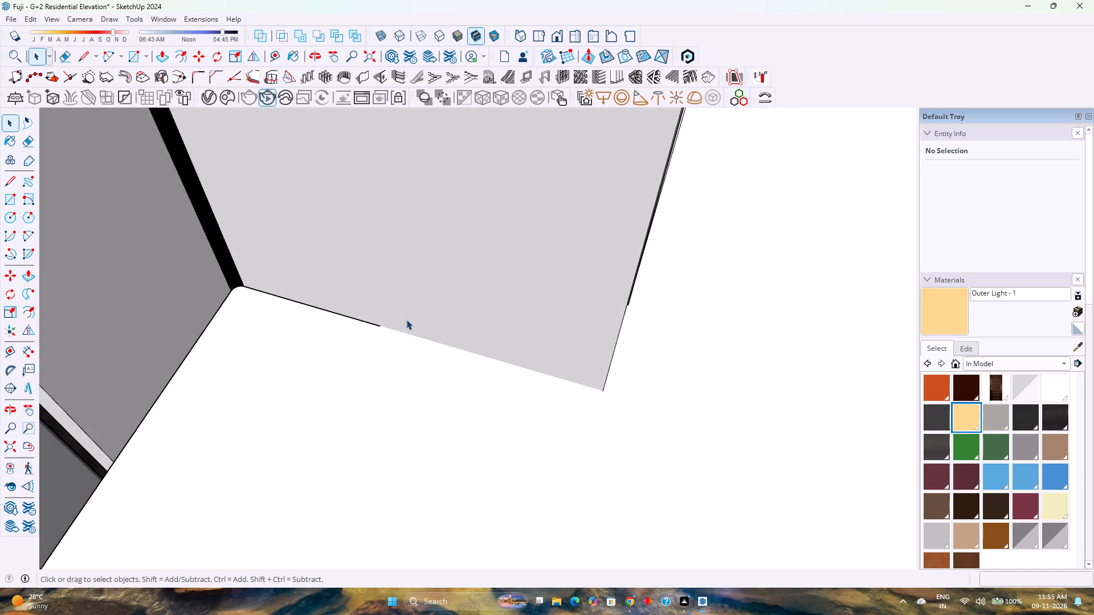
scroll(406, 319, down, 11)
middle_drag(423, 306, 584, 423)
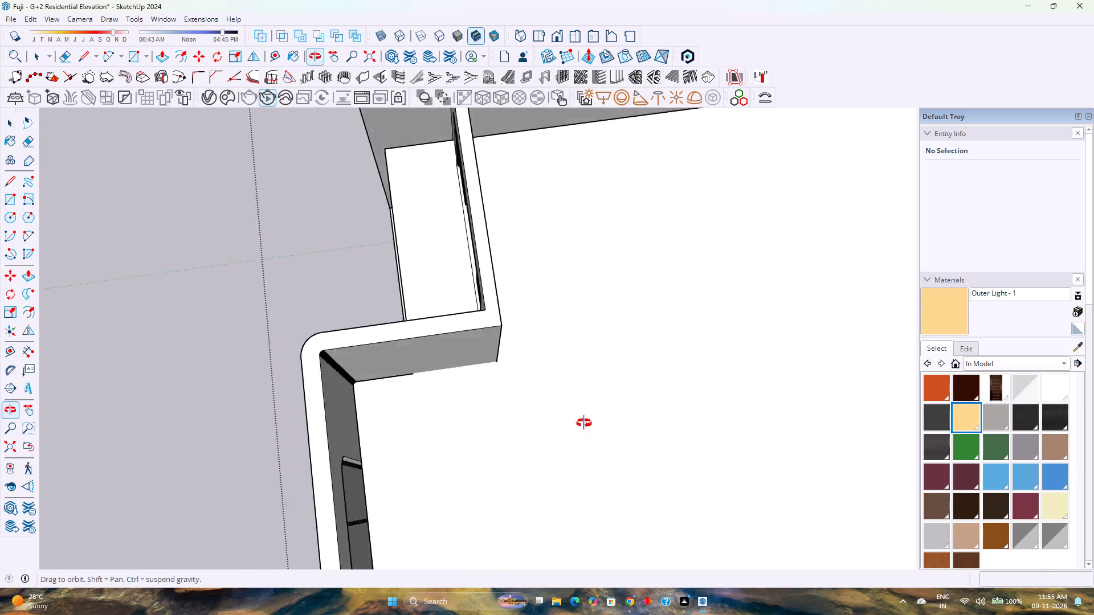
middle_drag(584, 423, 894, 280)
middle_click(894, 280)
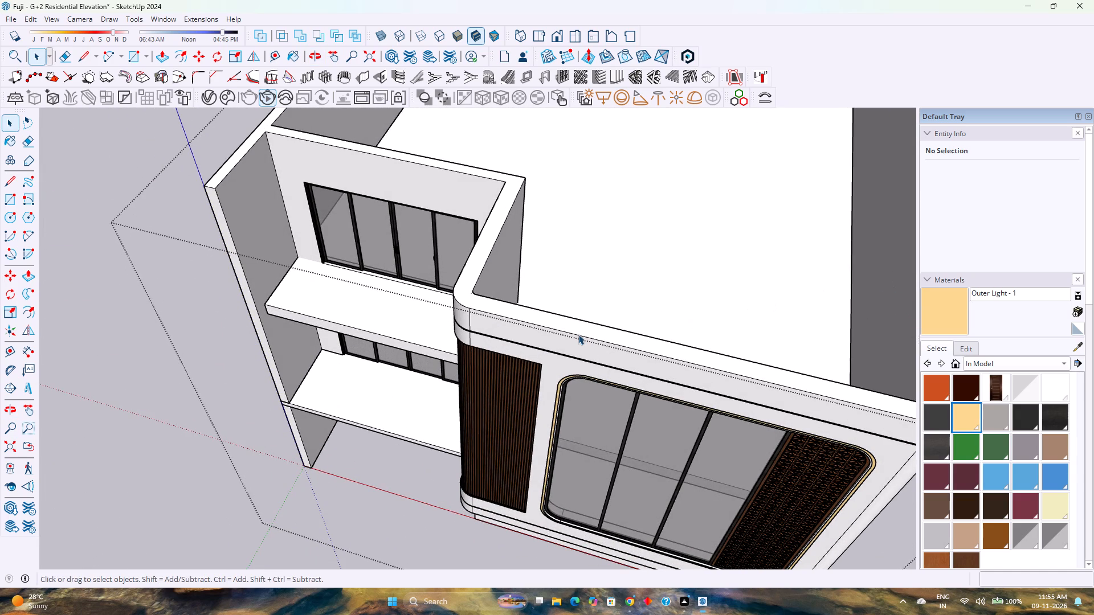
scroll(543, 326, down, 4)
middle_drag(530, 334, 484, 237)
scroll(530, 334, up, 1)
middle_click(484, 237)
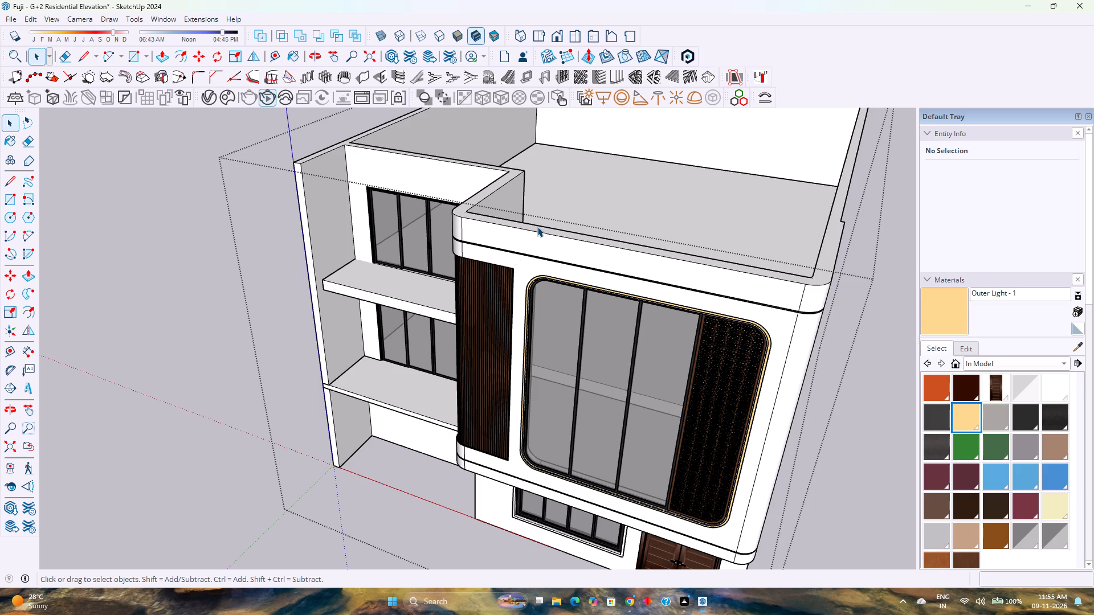
scroll(535, 223, down, 3)
scroll(644, 231, up, 1)
middle_drag(644, 231, 564, 278)
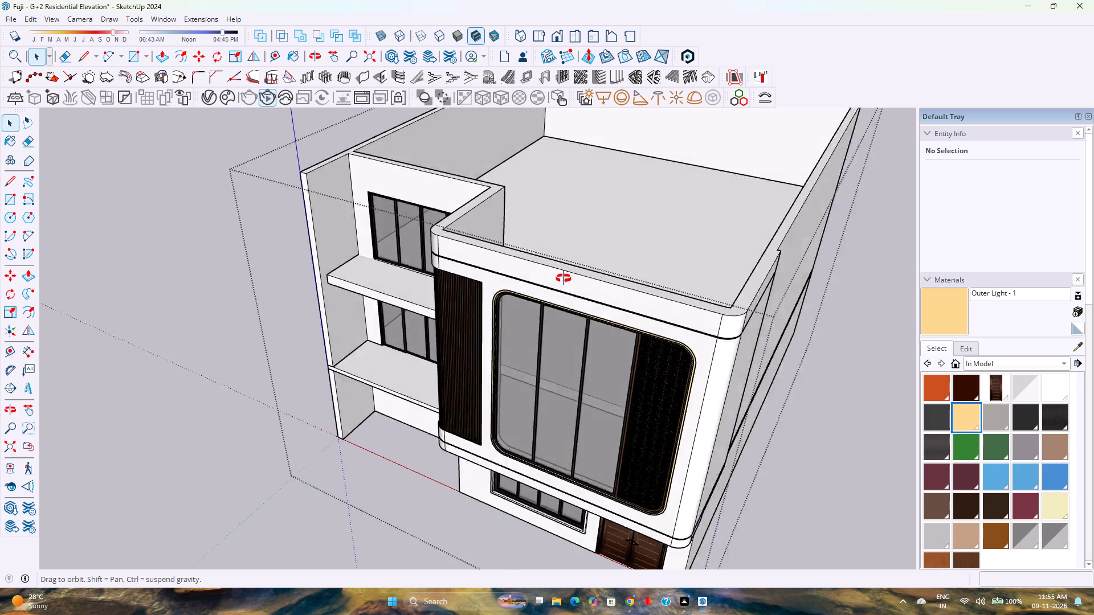
middle_drag(564, 278, 320, 341)
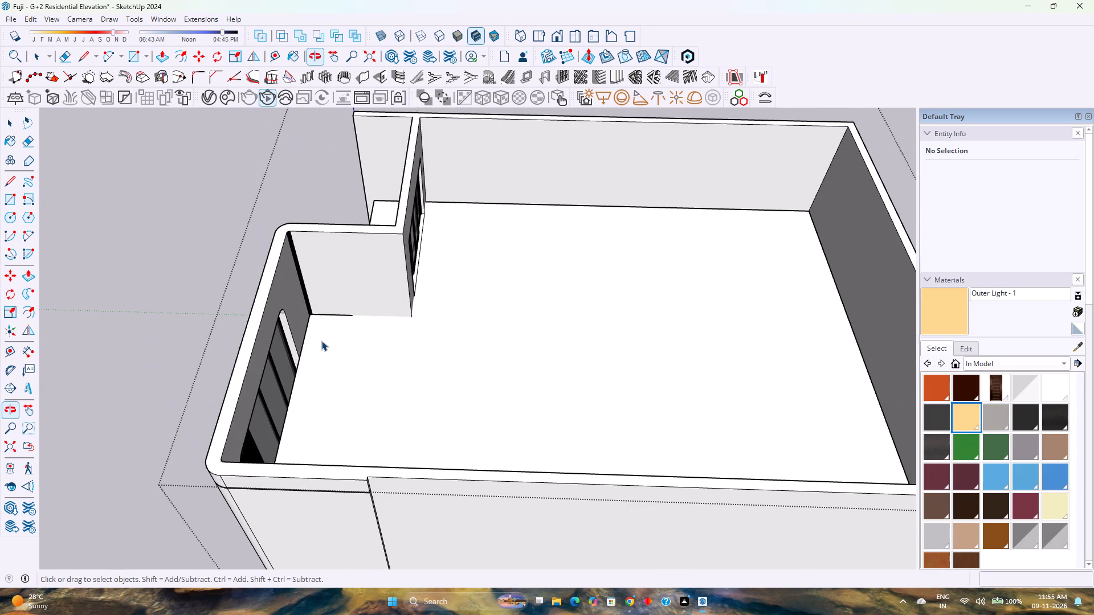
scroll(321, 341, down, 4)
middle_drag(295, 342, 499, 293)
middle_click(500, 293)
Examine the whole building and front elevation, including the balcony slabs and the underside of the projecting upper-floor frame.
scroll(504, 293, down, 4)
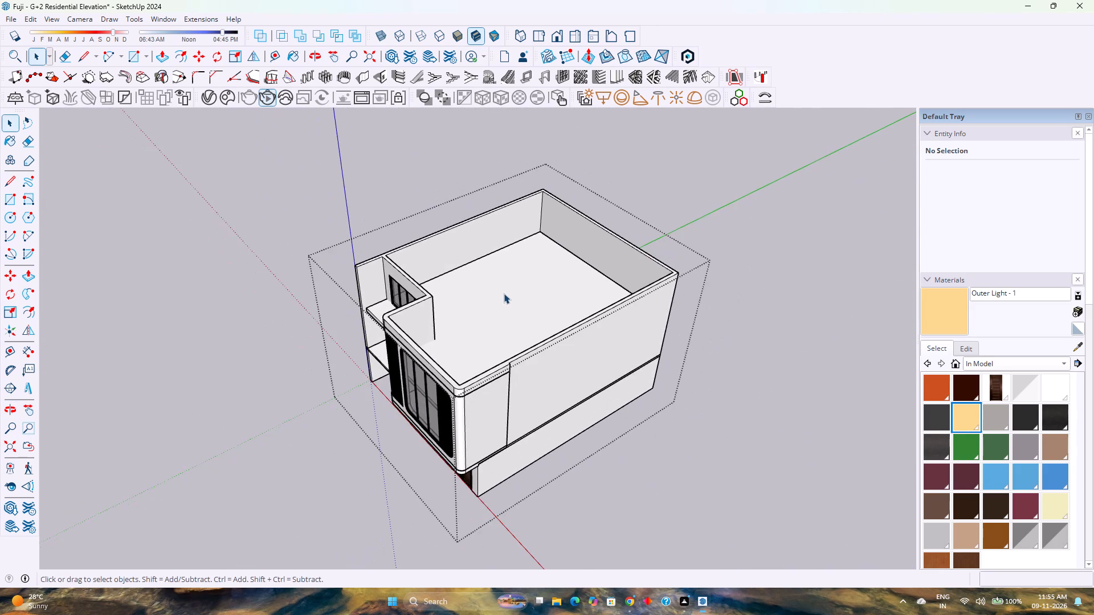
scroll(504, 293, down, 8)
middle_drag(418, 323, 521, 224)
middle_click(521, 224)
scroll(500, 309, up, 2)
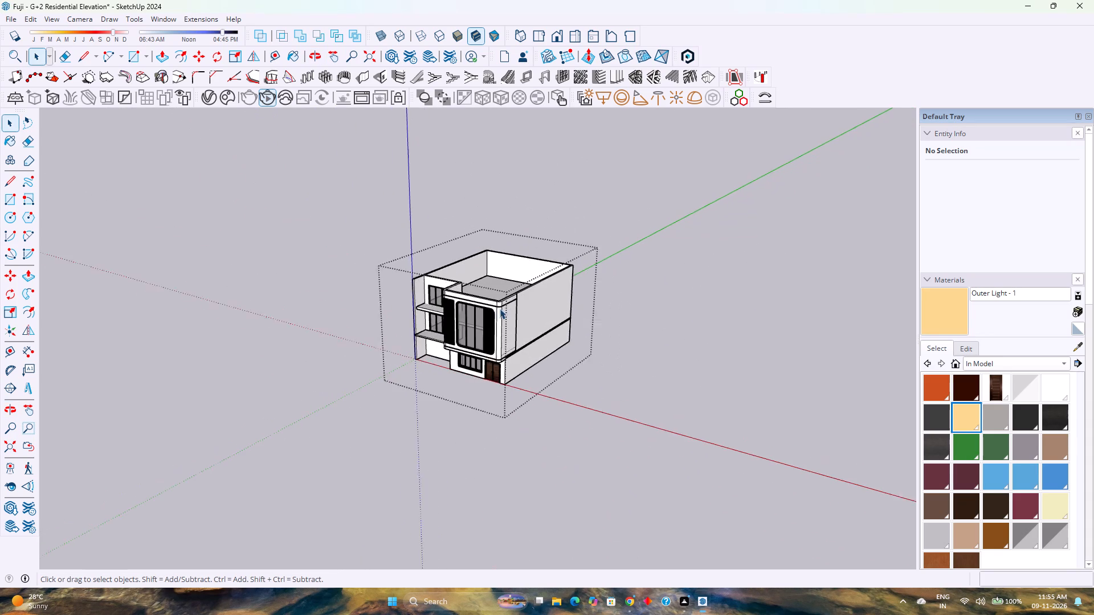
scroll(500, 309, up, 5)
middle_drag(443, 316, 580, 224)
scroll(570, 307, up, 10)
middle_drag(491, 304, 477, 300)
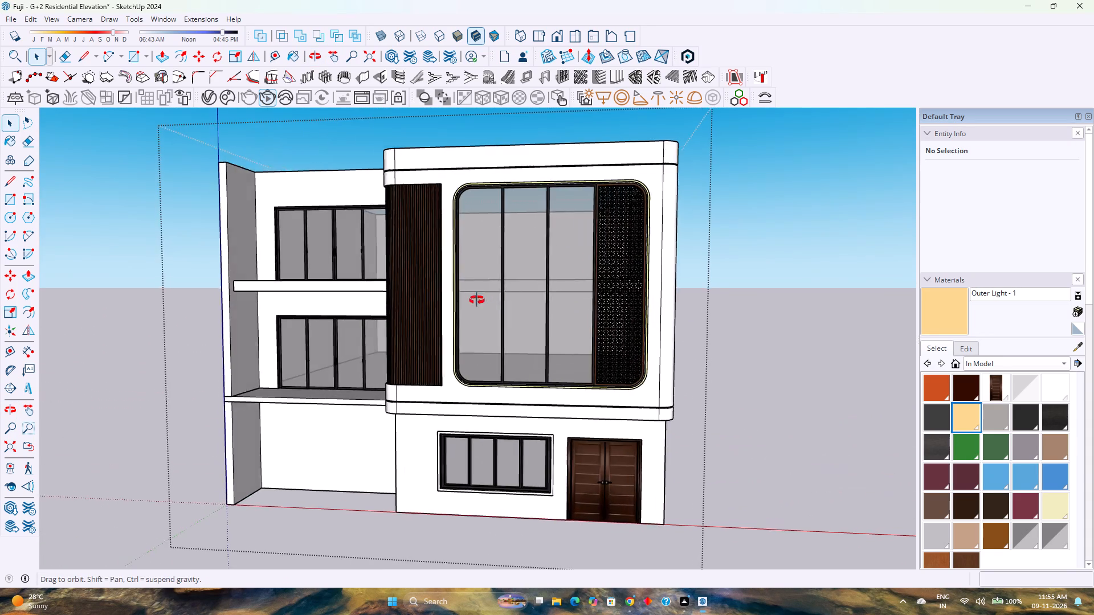
middle_drag(477, 300, 432, 271)
scroll(353, 320, up, 2)
middle_drag(353, 320, 477, 203)
scroll(470, 293, up, 3)
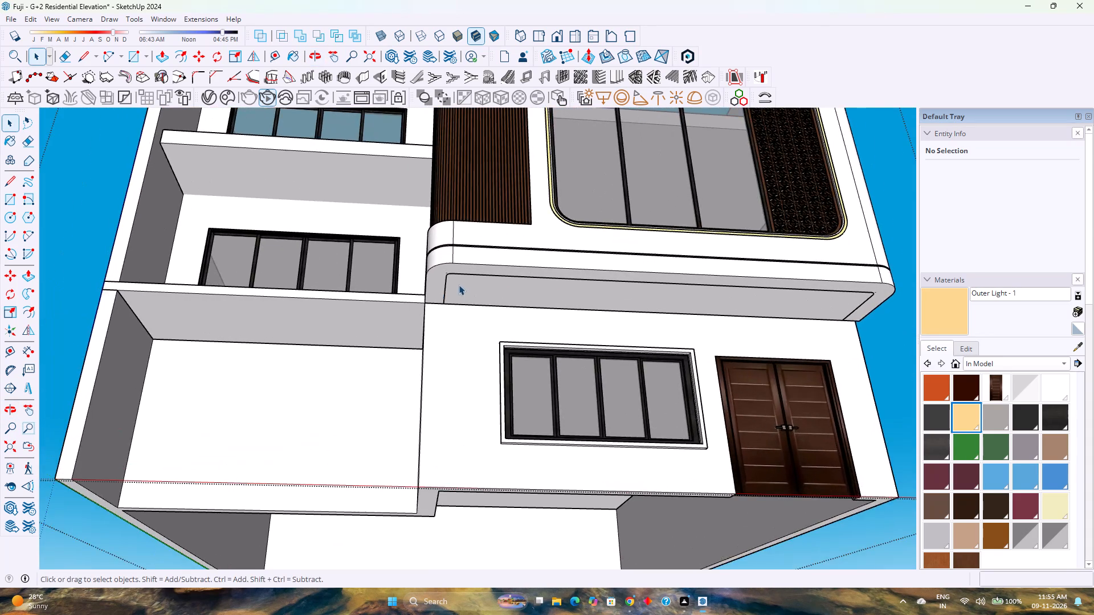
scroll(458, 284, up, 6)
middle_drag(451, 282, 606, 435)
scroll(331, 310, down, 1)
middle_drag(330, 310, 329, 403)
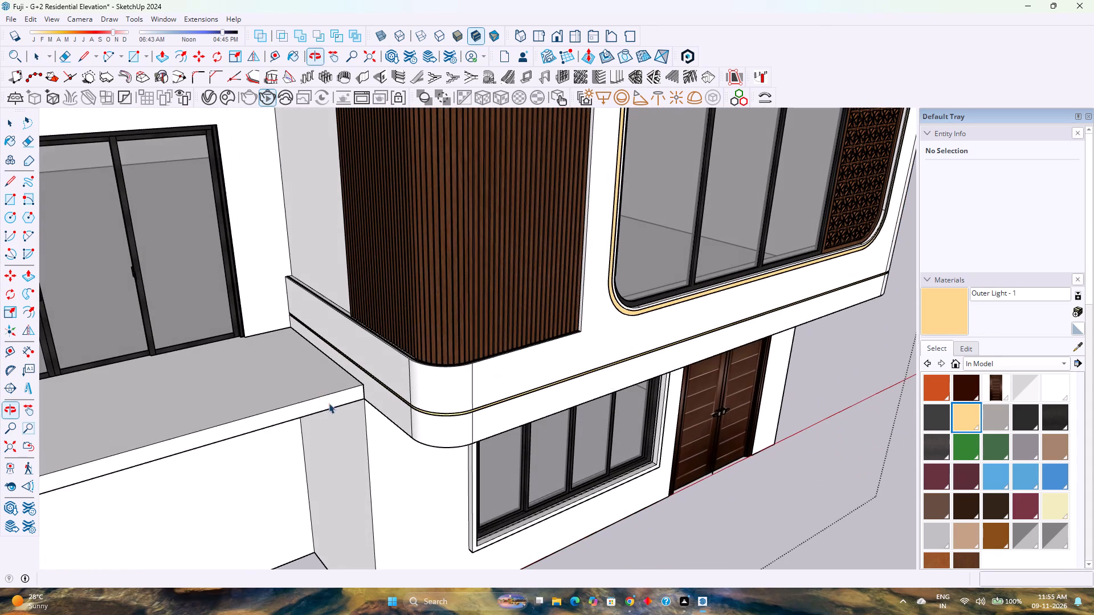
scroll(310, 380, down, 2)
middle_drag(308, 380, 344, 259)
scroll(354, 249, up, 6)
middle_drag(357, 249, 354, 248)
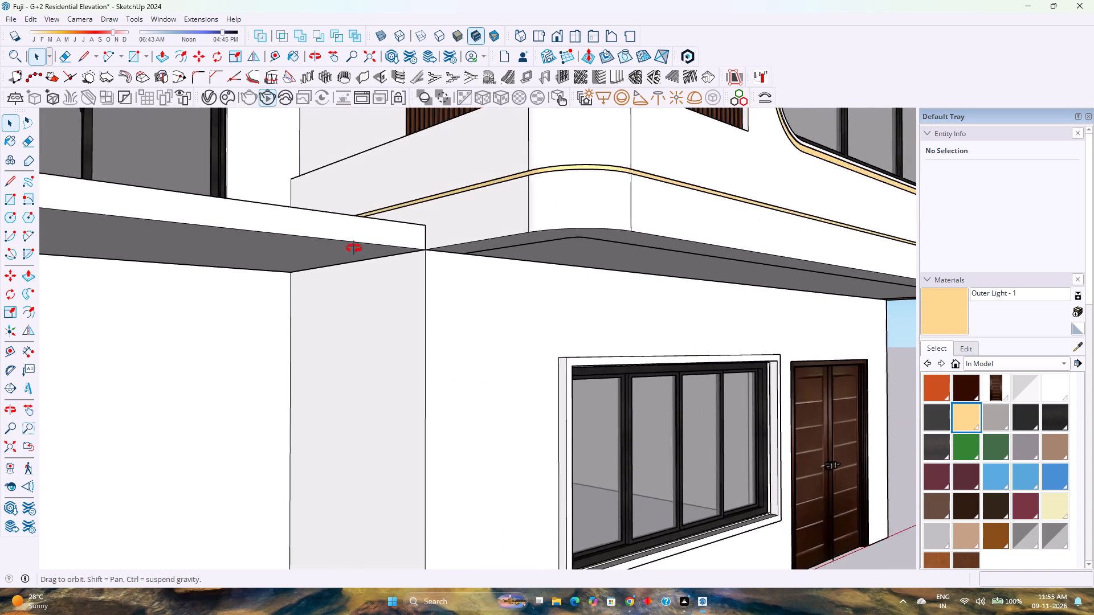
Open the floor slab for editing, pull its underside down 6", and finish editing the slab.
middle_drag(354, 248, 374, 197)
double_click(327, 237)
scroll(326, 239, up, 3)
click(310, 248)
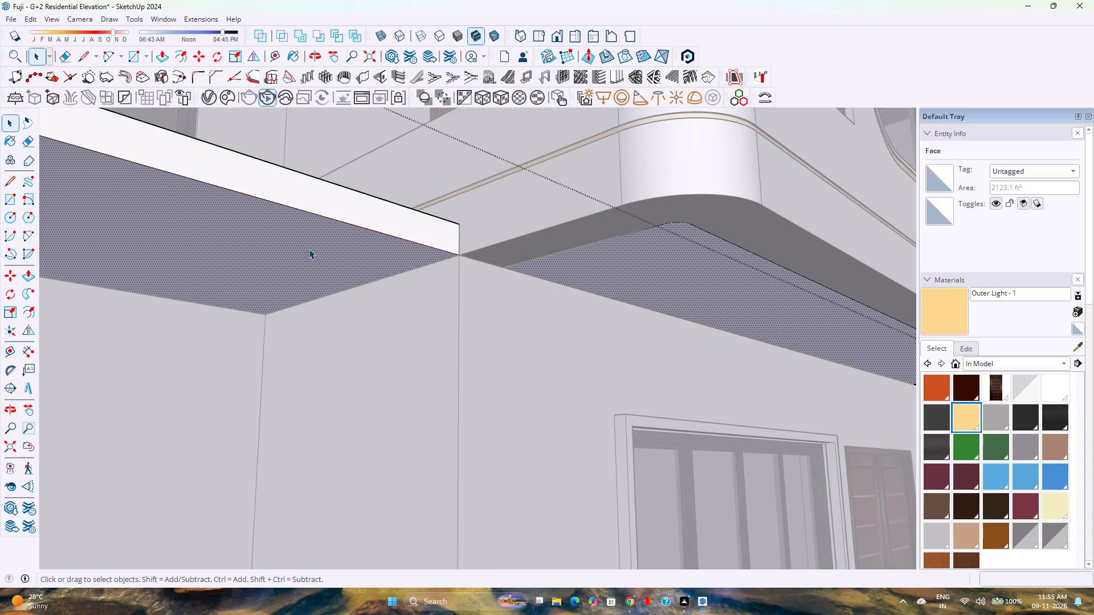
key(p)
click(311, 245)
key(6)
key(Return)
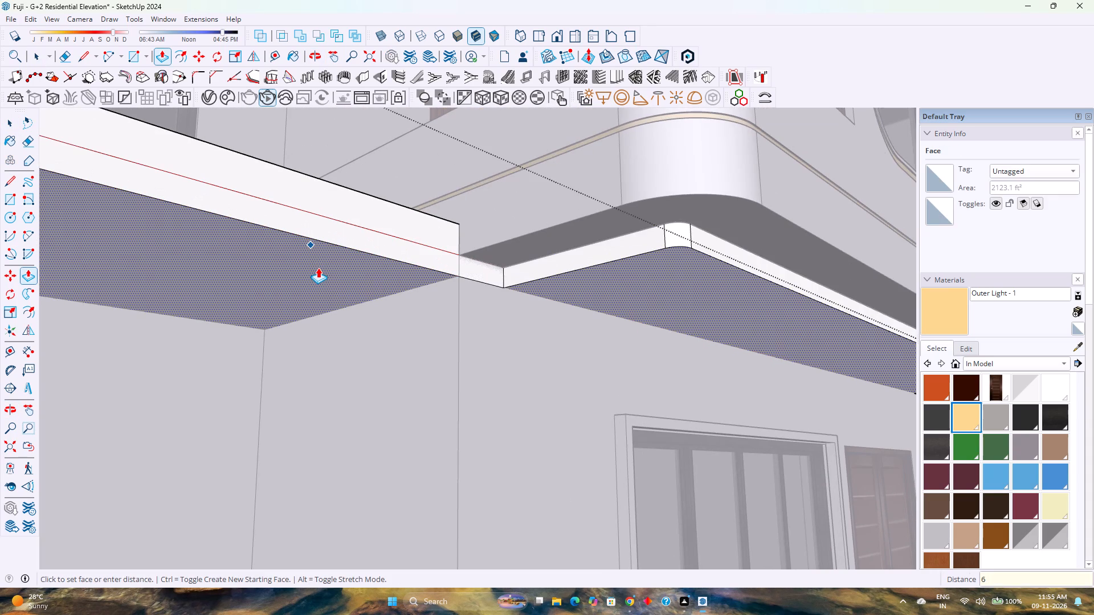
scroll(346, 268, down, 4)
middle_drag(370, 266, 221, 333)
scroll(236, 311, down, 2)
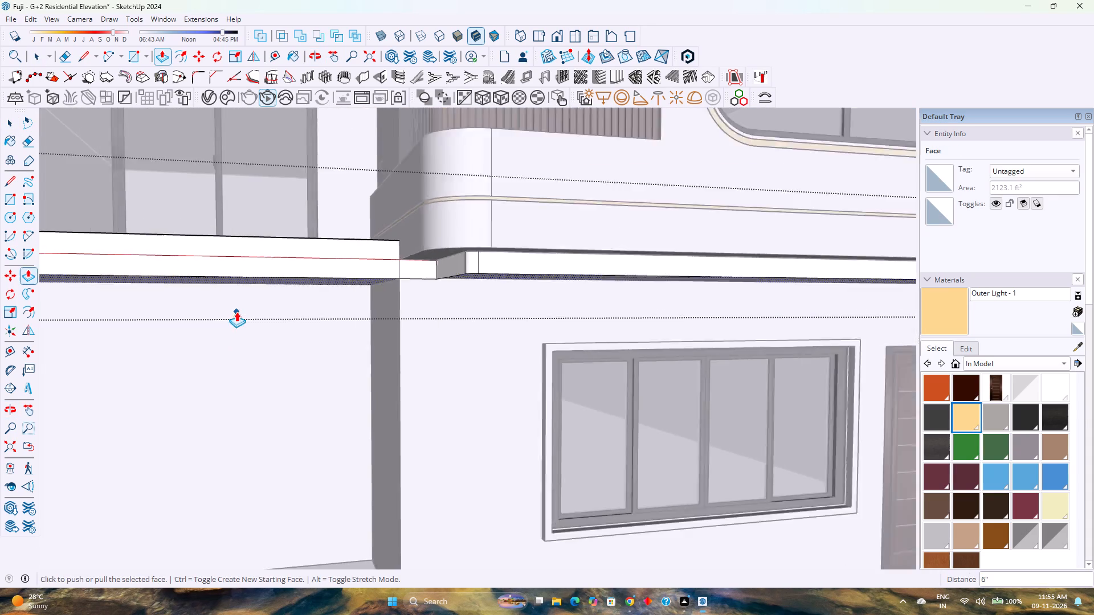
scroll(236, 311, down, 3)
middle_drag(301, 309, 160, 289)
scroll(201, 251, up, 7)
key(Escape)
key(space)
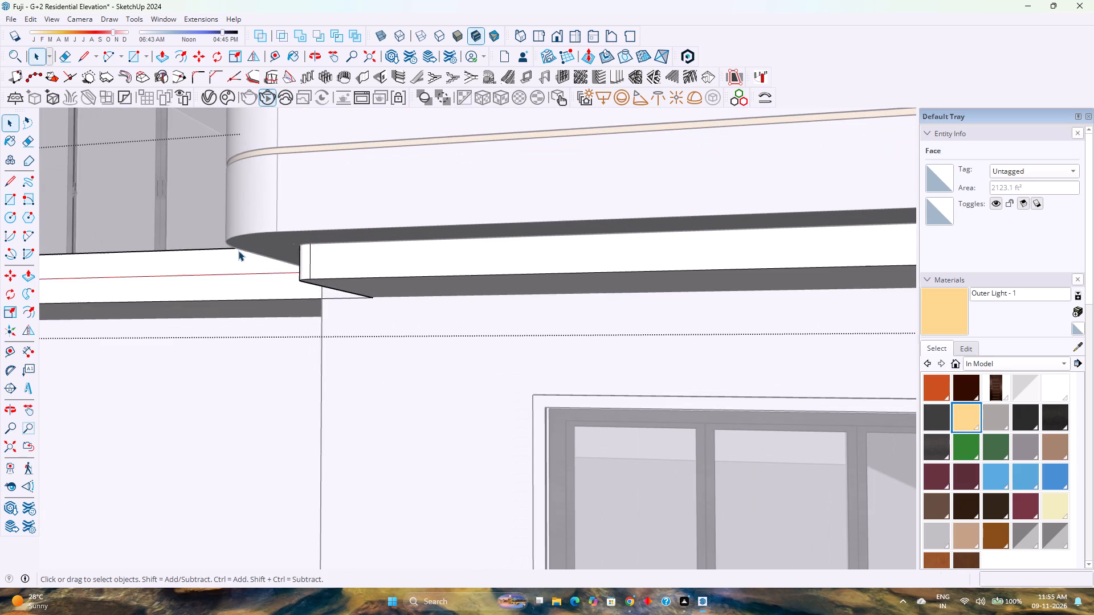
key(Escape)
Extend the bottom face of the projecting upper-floor frame down 6" to the slab's underside, and finish editing the frame.
middle_drag(250, 249, 254, 218)
click(268, 244)
click(268, 244)
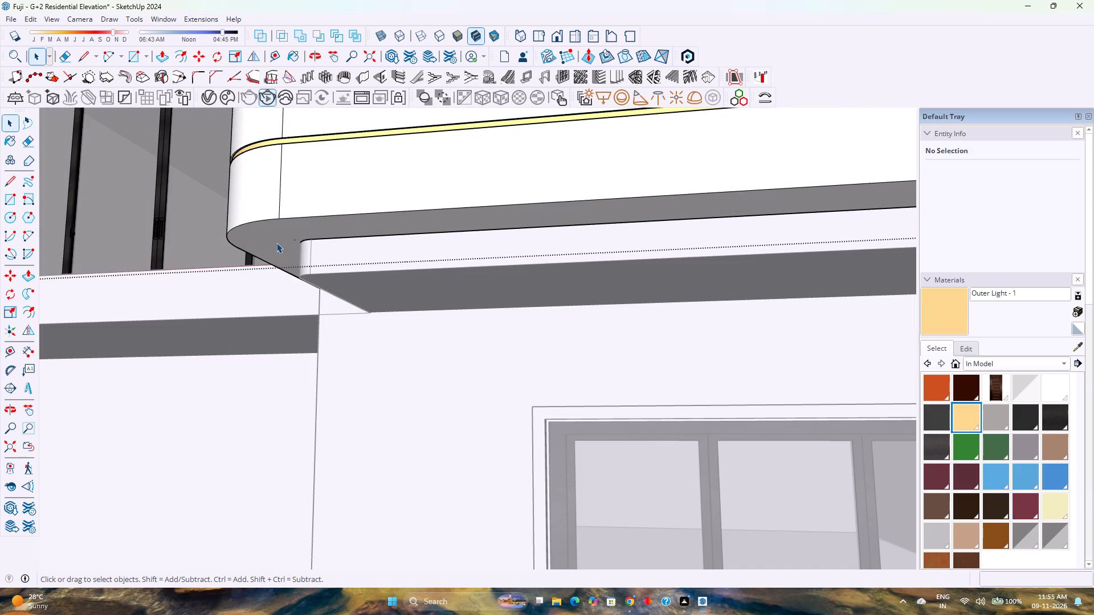
click(276, 243)
key(p)
click(276, 242)
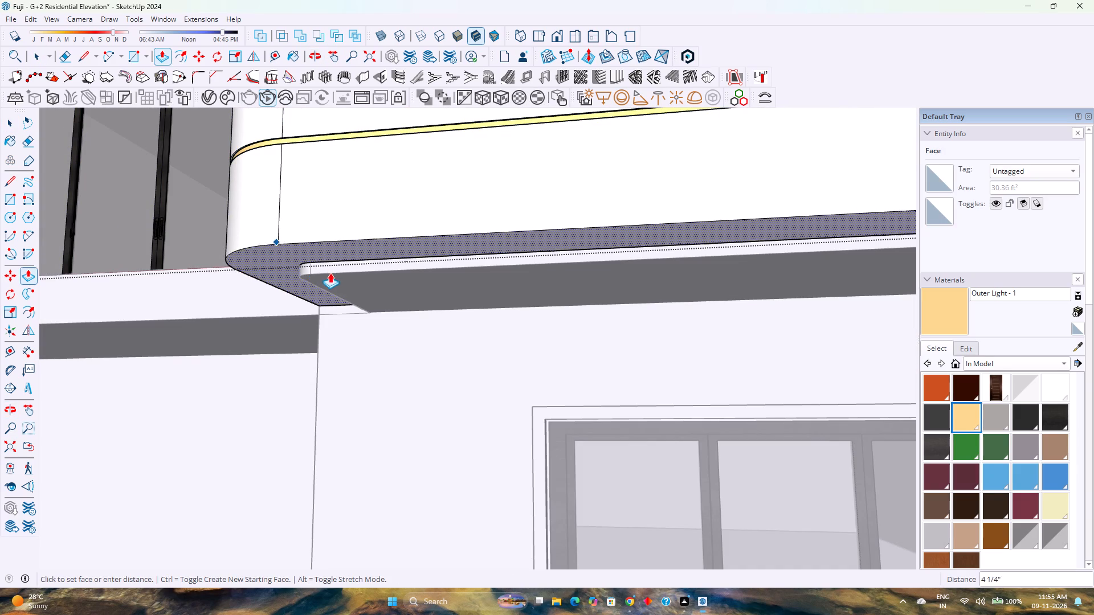
click(338, 274)
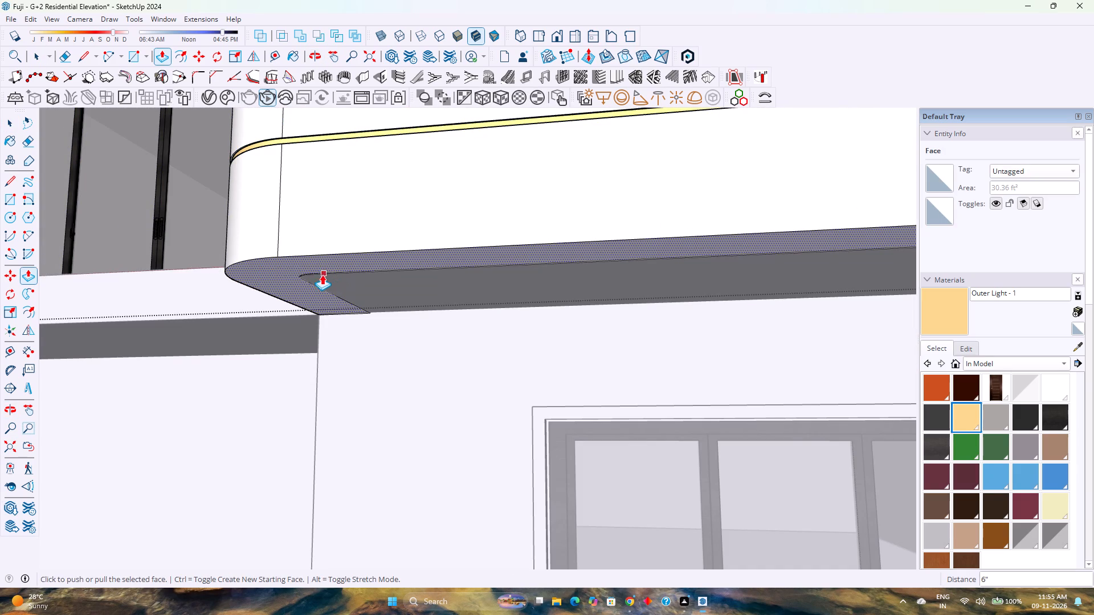
key(space)
scroll(316, 272, down, 9)
key(Escape)
scroll(316, 272, down, 10)
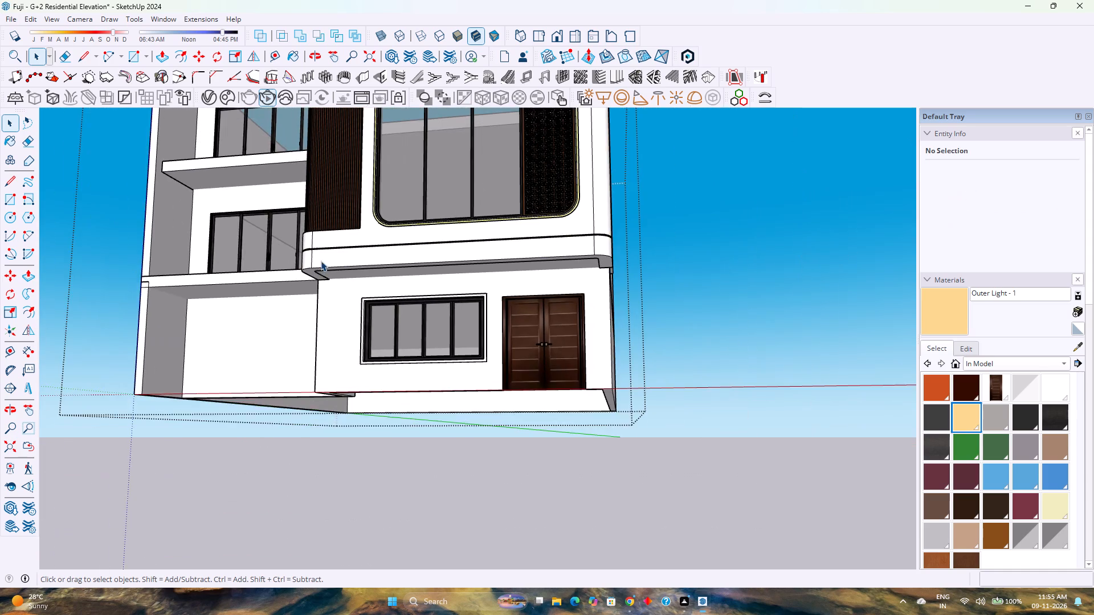
Examine how the thickened slab meets the ground-floor side walls and the front balcony edge.
middle_drag(321, 261, 696, 321)
scroll(671, 387, up, 4)
middle_drag(644, 342, 544, 372)
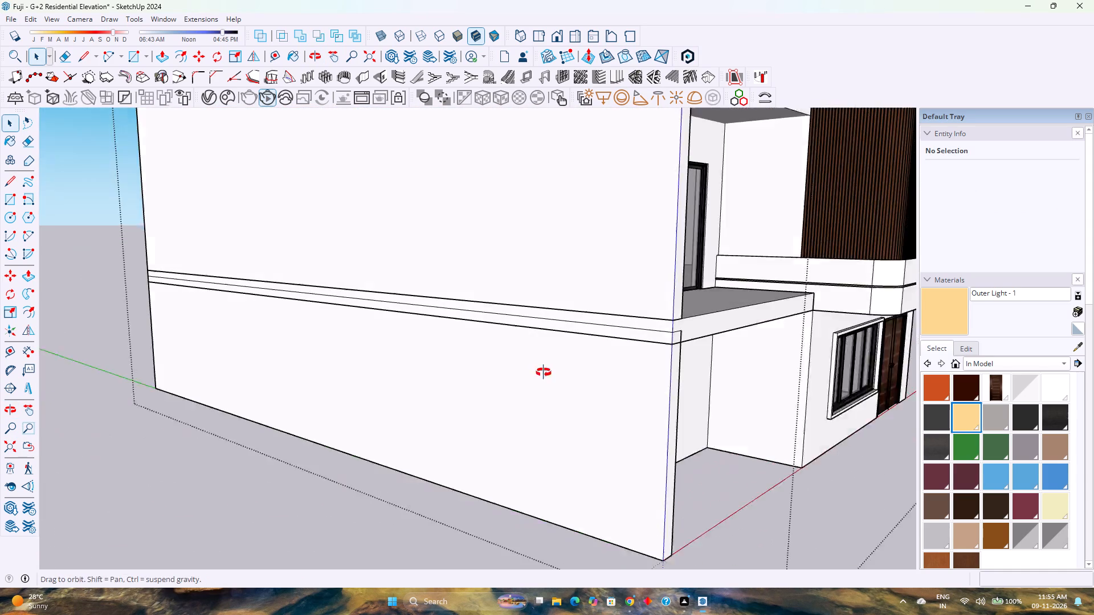
middle_drag(544, 372, 534, 374)
scroll(642, 339, up, 2)
scroll(662, 292, down, 3)
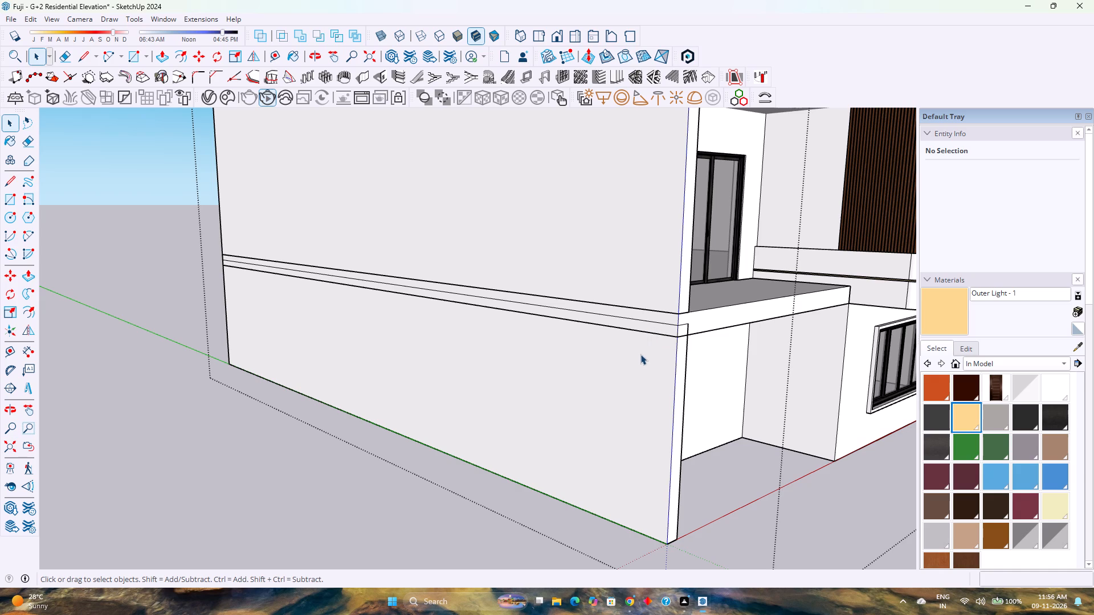
middle_drag(659, 368, 299, 322)
scroll(425, 280, down, 1)
middle_click(299, 322)
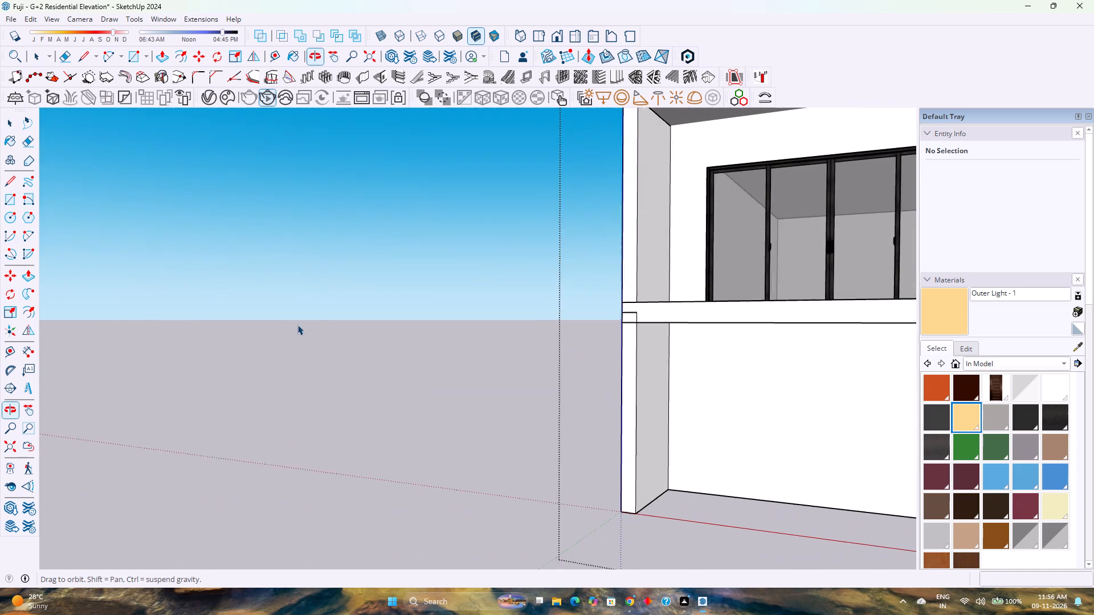
scroll(354, 330, down, 5)
middle_drag(519, 353, 307, 339)
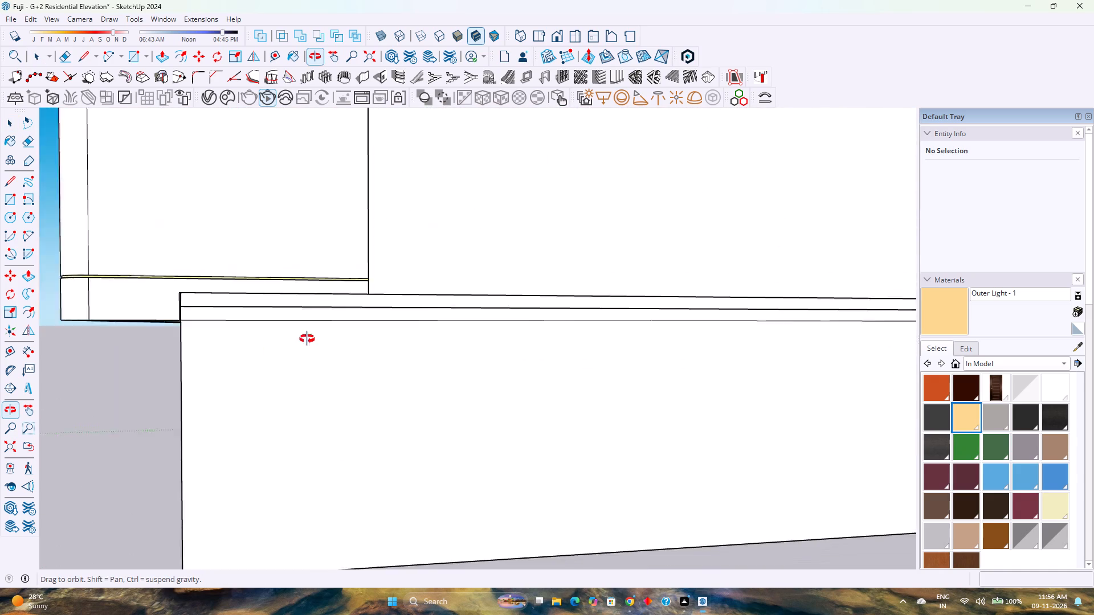
middle_drag(307, 339, 398, 318)
scroll(403, 315, down, 3)
middle_drag(402, 310, 695, 363)
middle_drag(695, 363, 701, 363)
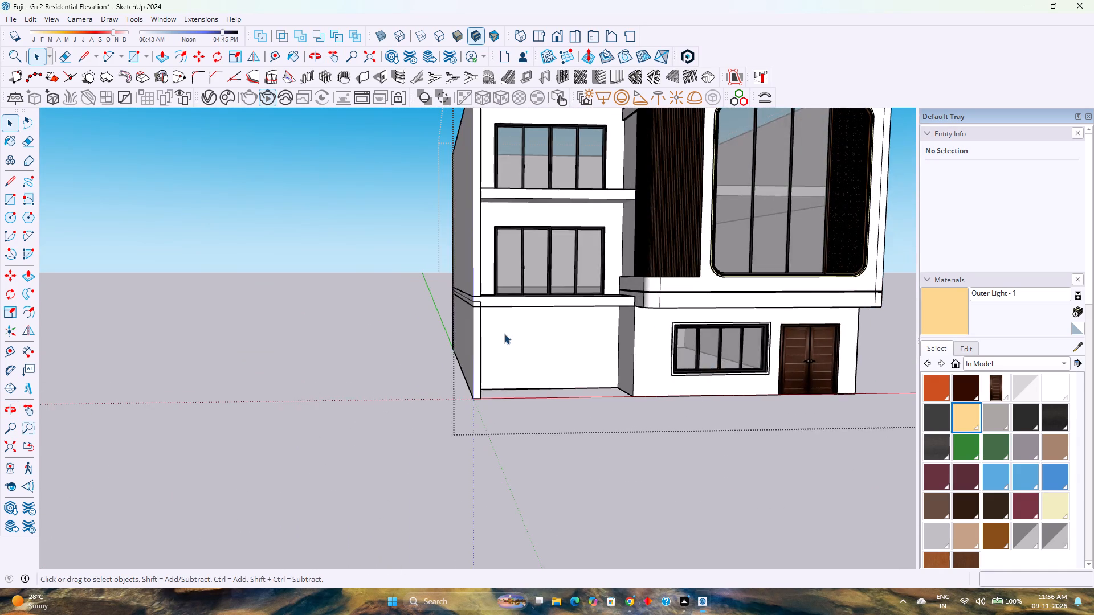
Push the top face of the ground-floor walls down 6" to the slab's underside, and finish editing the walls.
scroll(503, 333, up, 4)
click(501, 330)
scroll(500, 329, up, 3)
double_click(500, 329)
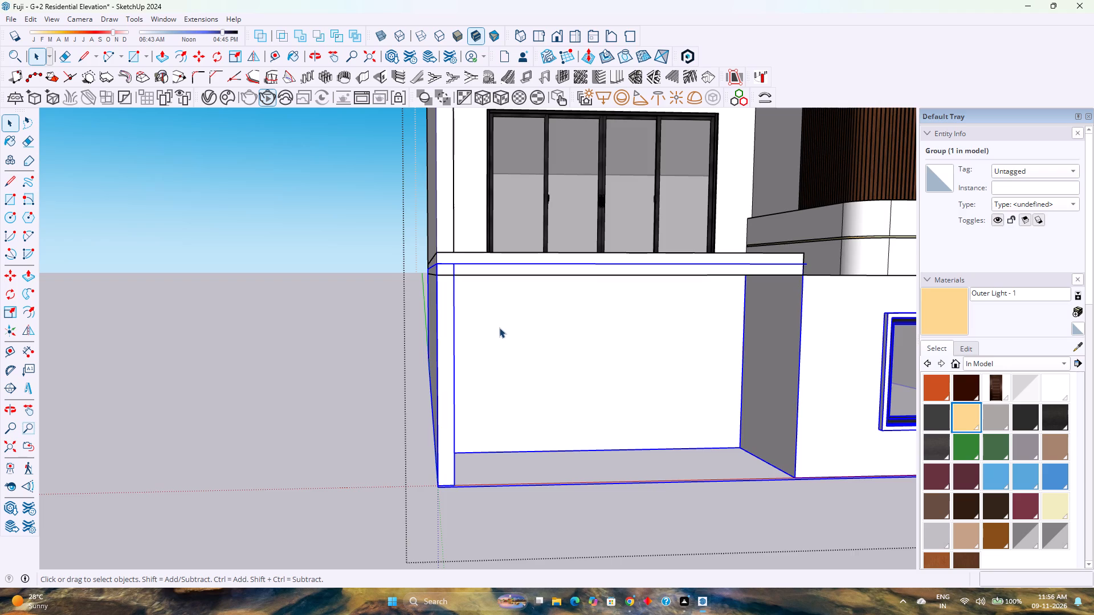
scroll(447, 289, up, 4)
middle_click(445, 278)
middle_drag(450, 283, 480, 348)
middle_click(480, 348)
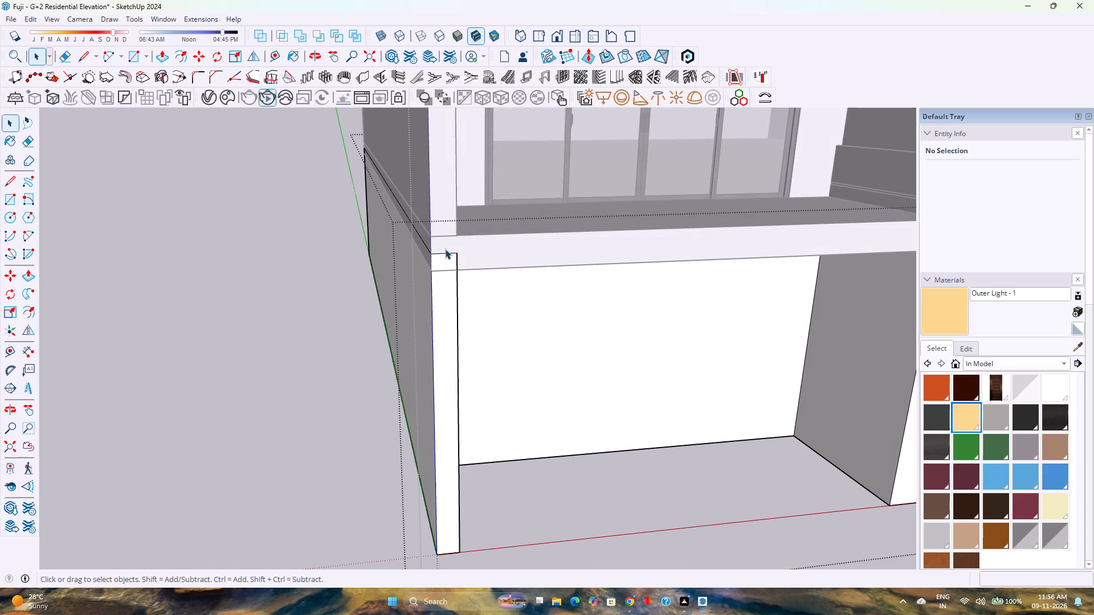
click(441, 247)
key(p)
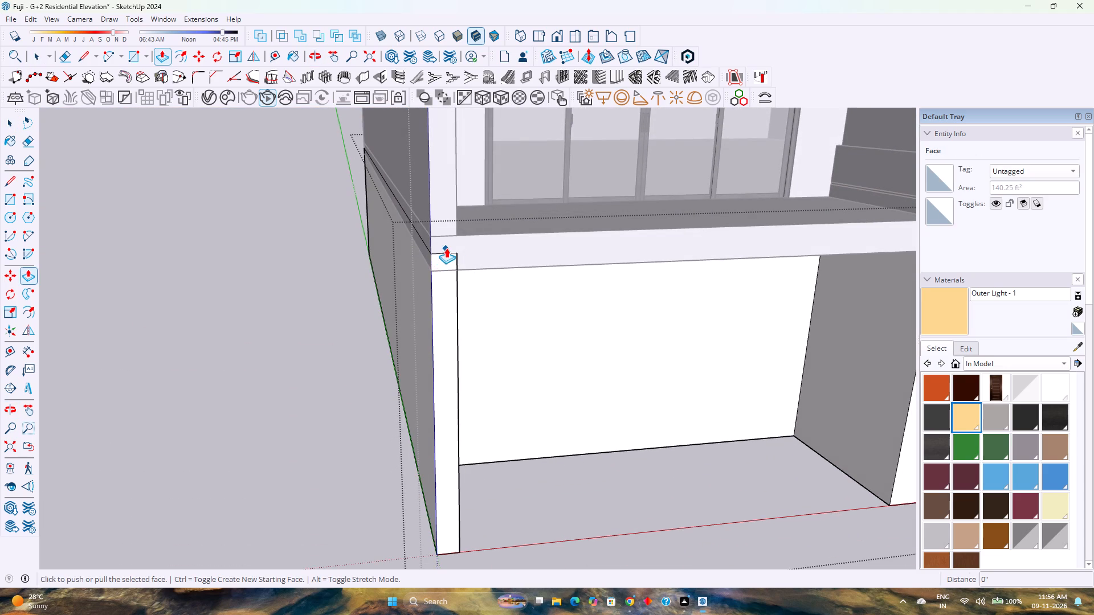
scroll(441, 248, up, 3)
click(441, 248)
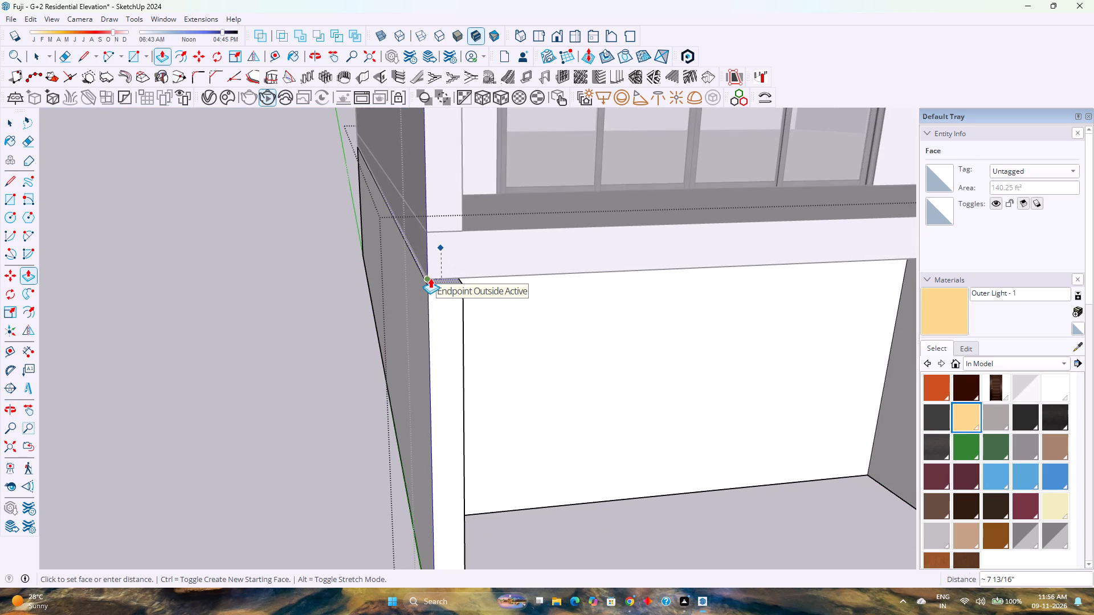
scroll(427, 281, up, 4)
middle_drag(427, 281, 562, 198)
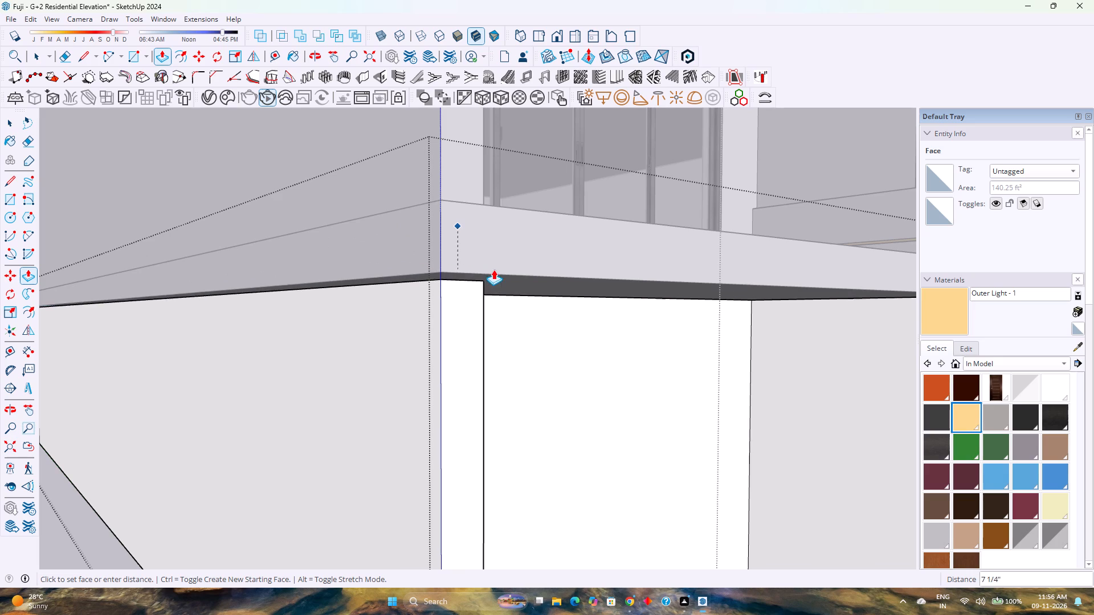
key(Escape)
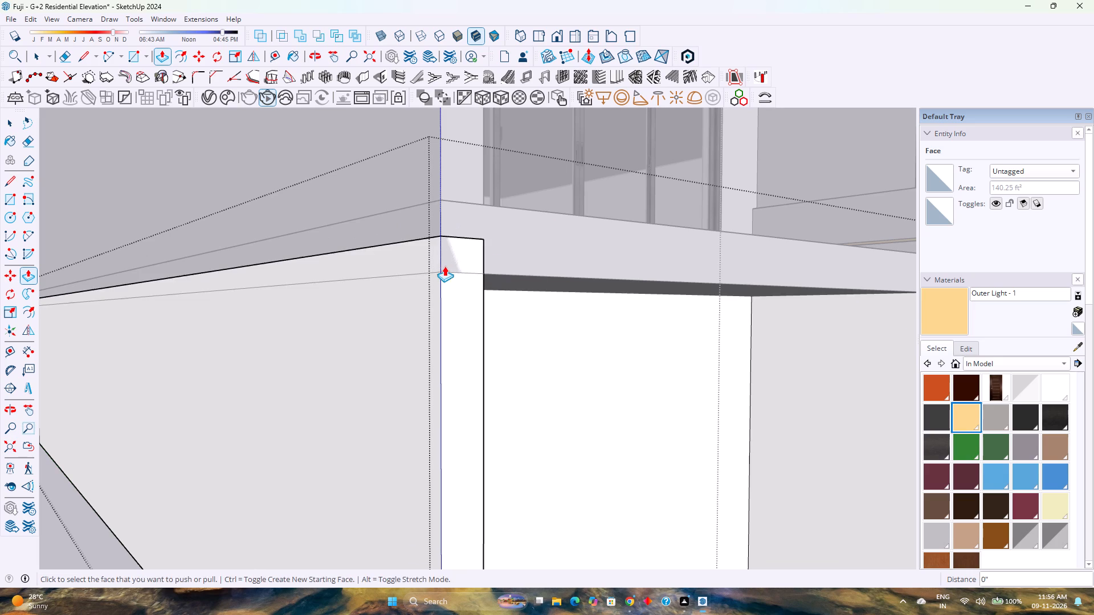
scroll(455, 257, up, 1)
middle_drag(455, 257, 435, 388)
click(454, 230)
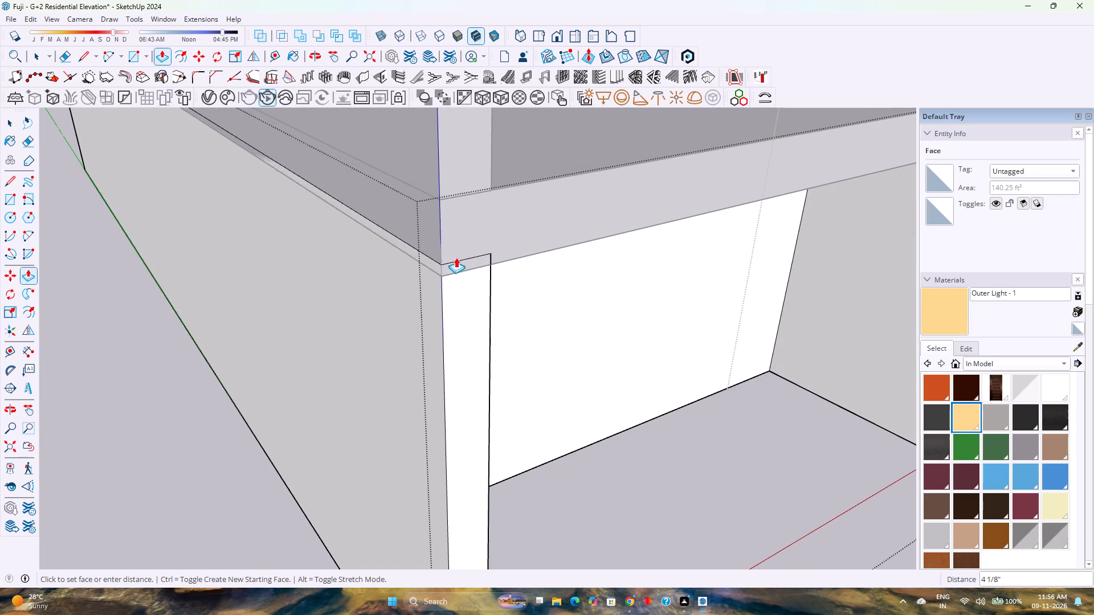
click(446, 276)
scroll(464, 276, down, 9)
middle_drag(582, 293, 448, 262)
scroll(438, 256, down, 9)
shift+middle_drag(443, 248, 575, 348)
middle_drag(617, 333, 455, 242)
middle_click(455, 242)
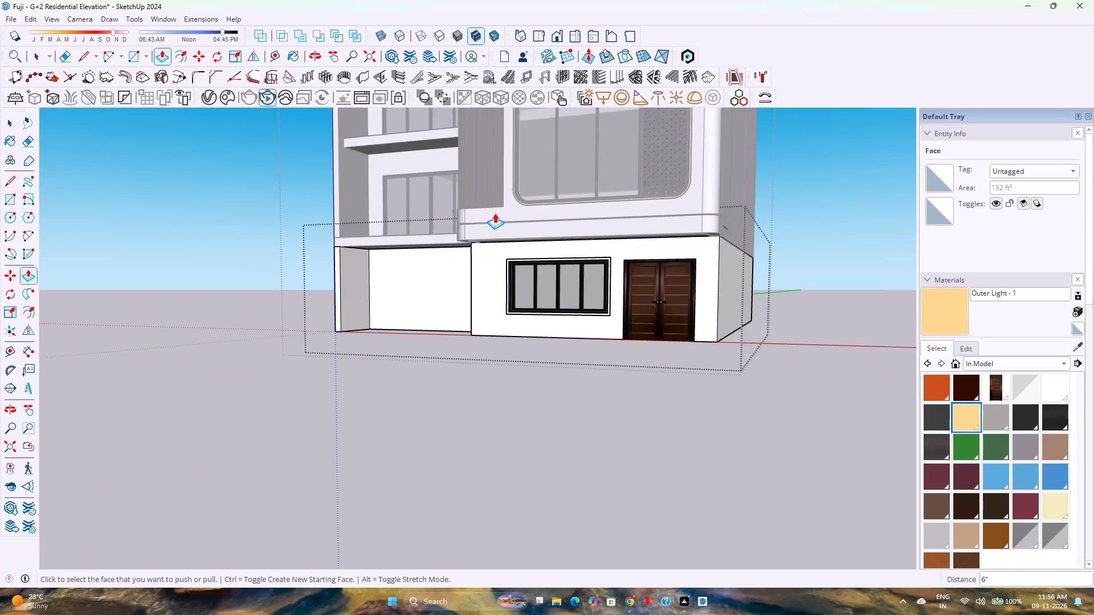
scroll(495, 213, up, 3)
middle_drag(438, 289, 522, 211)
scroll(536, 203, up, 4)
key(space)
key(Escape)
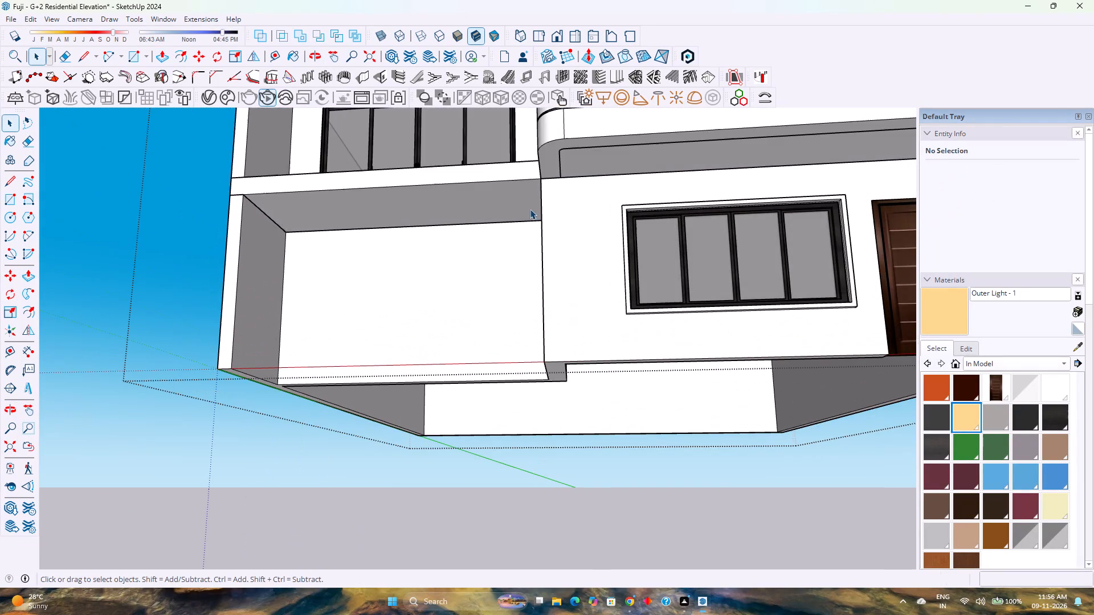
Examine the whole building from below, the front and the side, checking the junctions between slab, frame and ground-floor walls.
scroll(522, 218, down, 7)
shift+middle_drag(578, 202, 502, 303)
middle_drag(500, 304, 534, 219)
scroll(519, 232, up, 1)
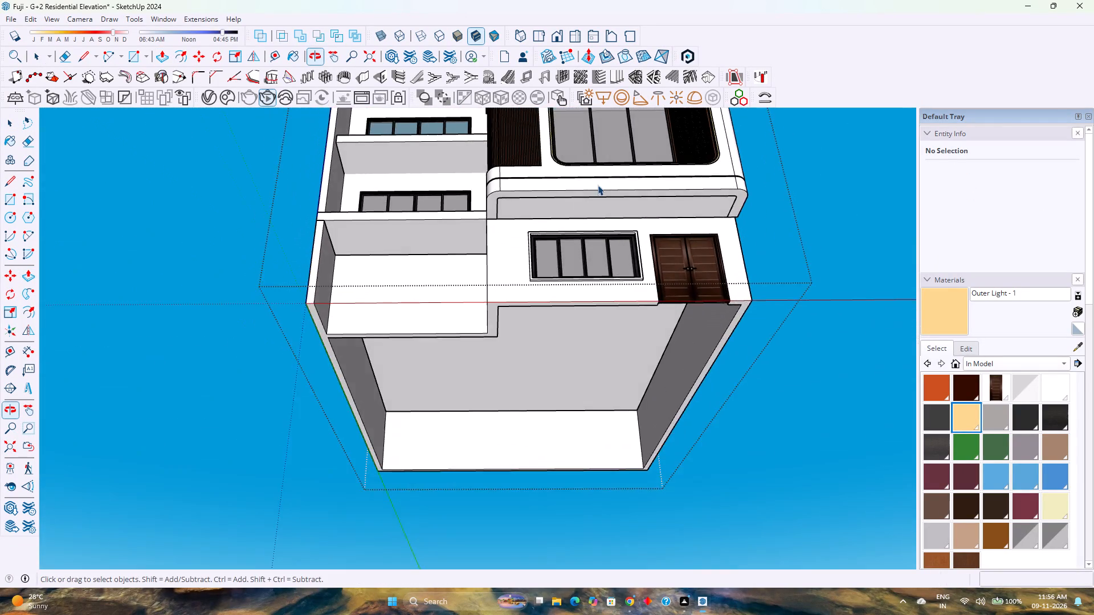
scroll(598, 185, up, 5)
shift+middle_drag(625, 215, 578, 355)
middle_drag(258, 370, 348, 351)
scroll(367, 342, down, 4)
middle_drag(368, 334, 361, 404)
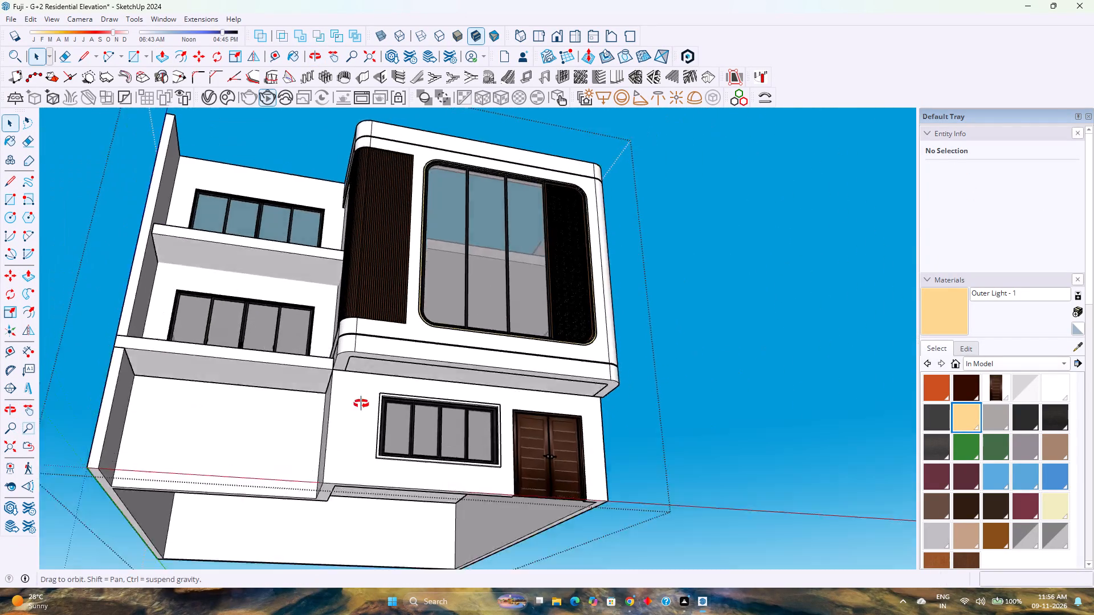
middle_drag(361, 404, 340, 511)
scroll(371, 427, down, 3)
scroll(284, 417, up, 3)
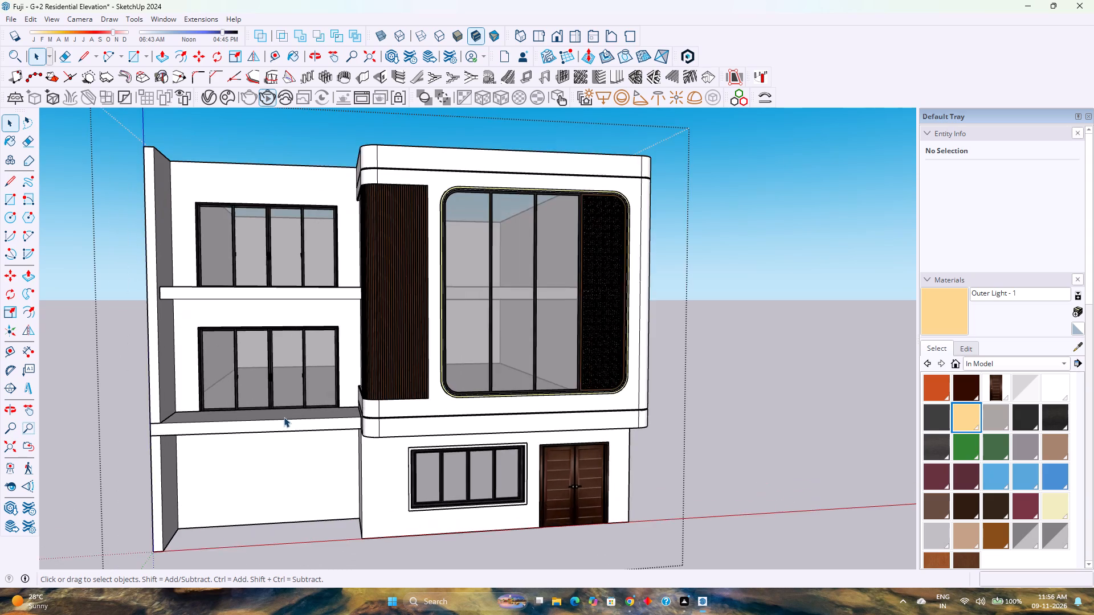
scroll(284, 417, down, 4)
middle_drag(579, 378, 531, 434)
middle_click(531, 434)
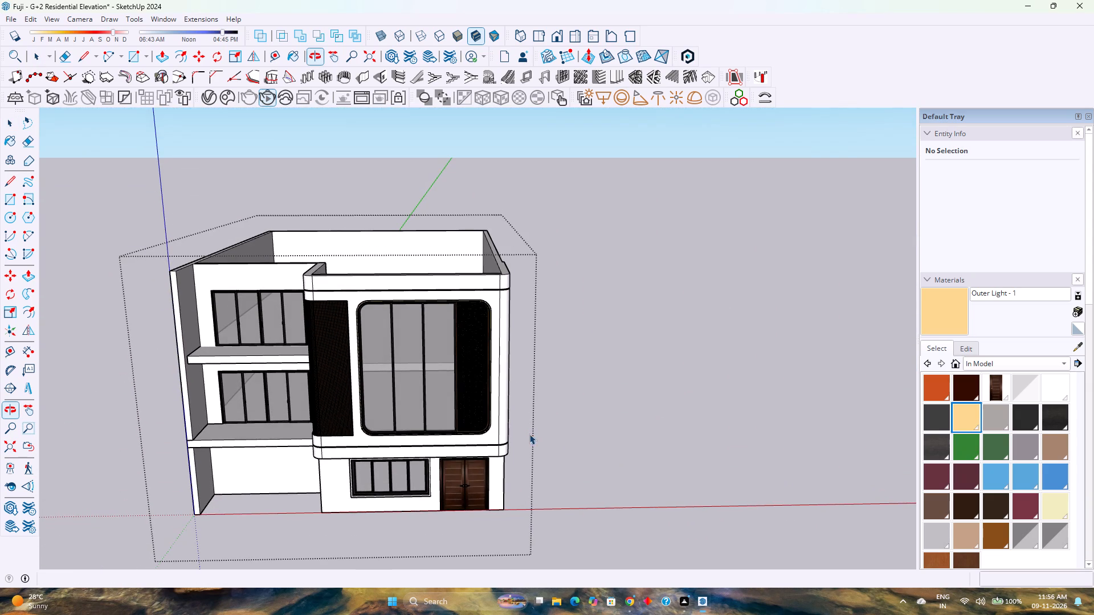
scroll(516, 417, up, 5)
middle_drag(523, 417, 219, 423)
scroll(220, 370, up, 3)
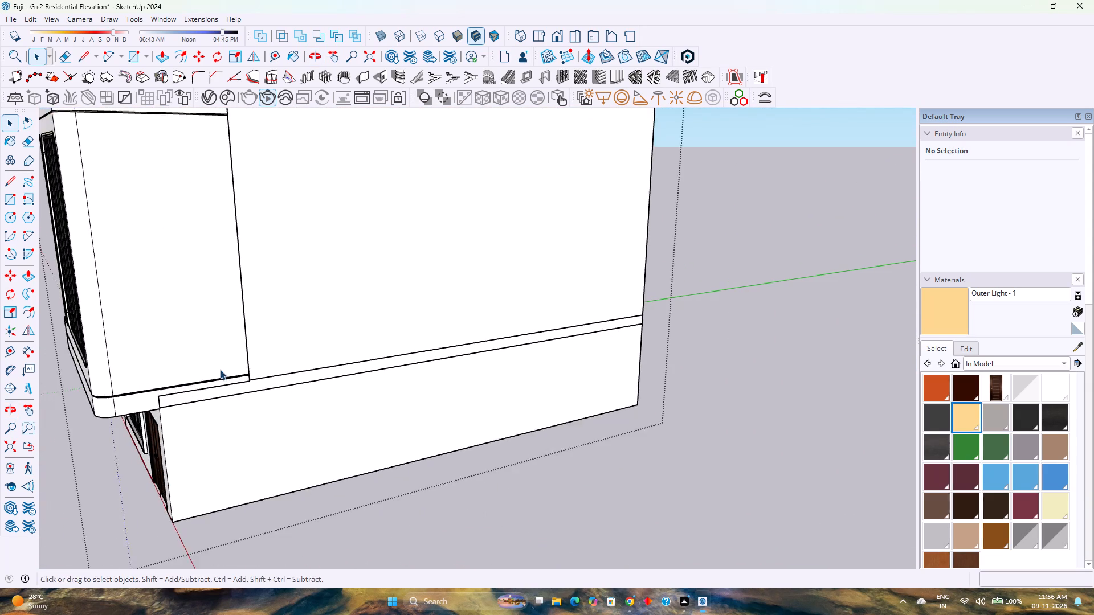
scroll(165, 384, up, 2)
shift+middle_drag(166, 384, 341, 382)
middle_drag(336, 382, 316, 351)
scroll(292, 359, up, 3)
middle_drag(292, 359, 554, 275)
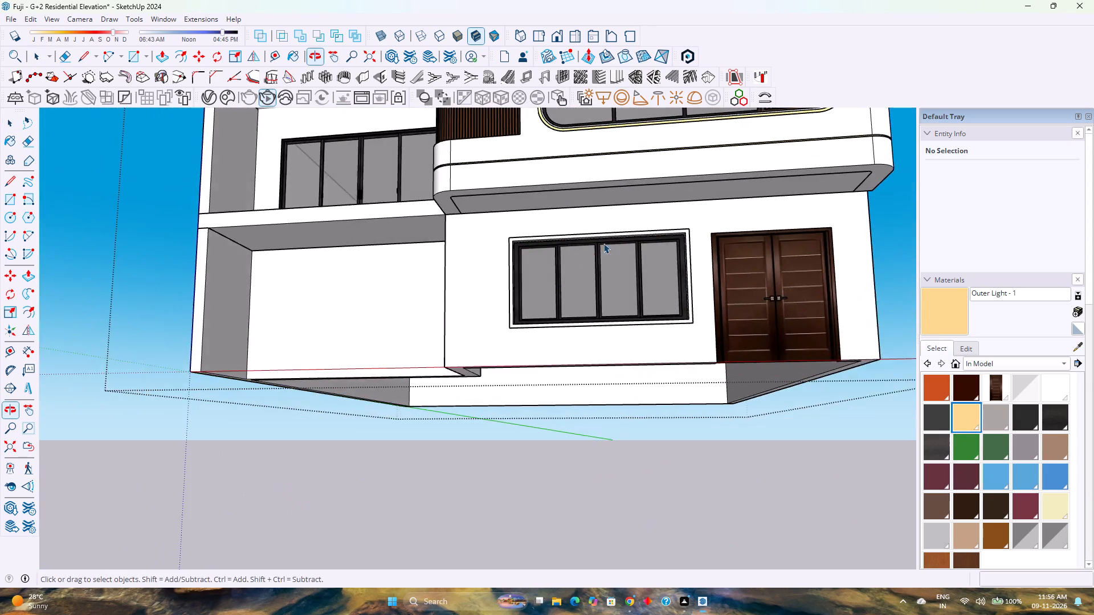
shift+scroll(647, 218, up, 2)
shift+middle_drag(645, 228, 578, 421)
scroll(532, 396, down, 11)
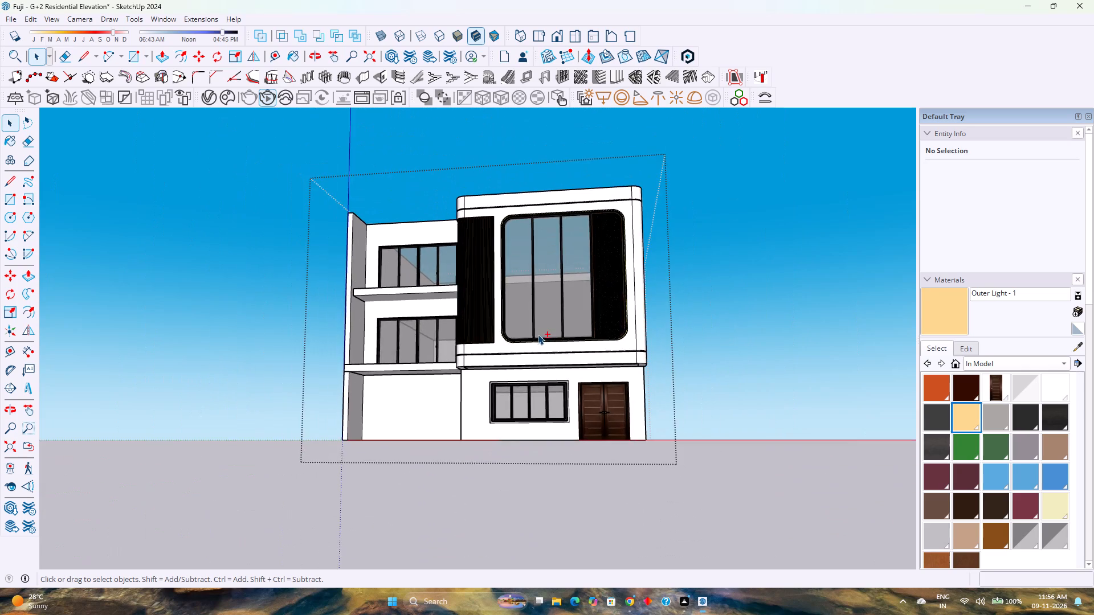
shift+middle_drag(538, 334, 516, 380)
middle_drag(529, 348, 520, 395)
scroll(522, 380, down, 3)
scroll(488, 370, up, 3)
middle_drag(488, 370, 569, 370)
scroll(561, 373, down, 4)
Save the model.
key(ctrl+s)
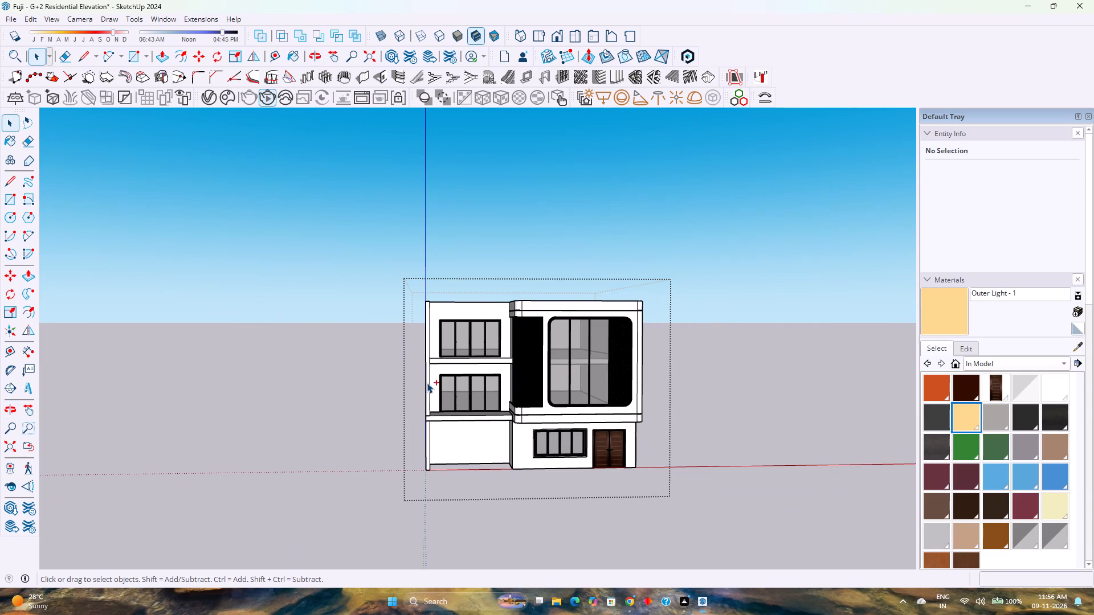
Examine the front elevation and the underside of the projecting frame above the ground-floor window and door.
scroll(438, 378, down, 3)
scroll(438, 378, up, 5)
middle_drag(439, 406, 421, 368)
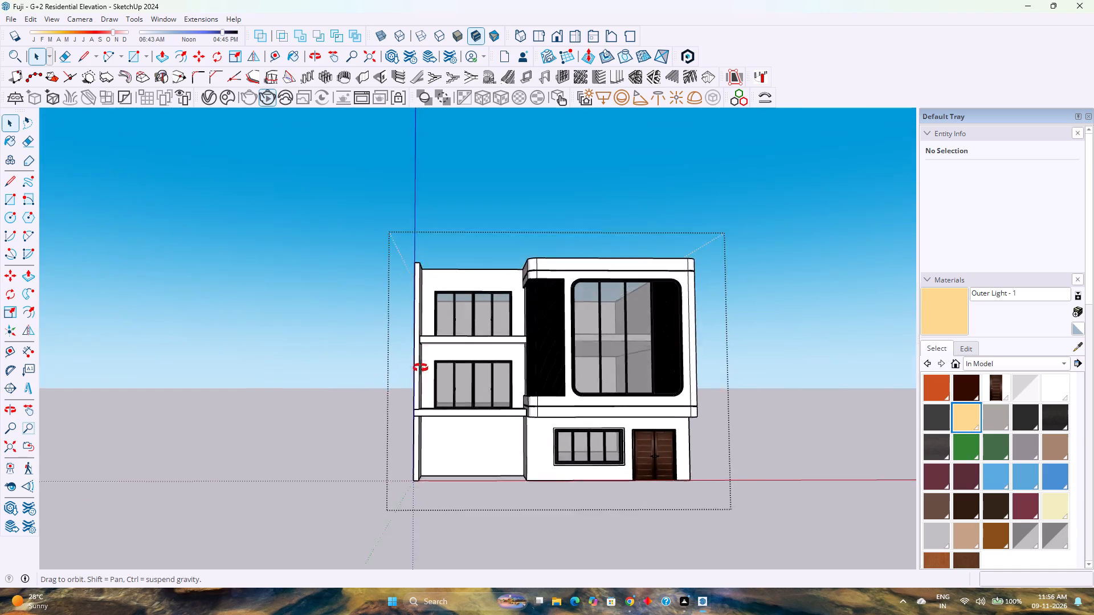
middle_drag(421, 368, 413, 311)
scroll(602, 290, up, 4)
middle_drag(615, 409, 554, 354)
scroll(560, 358, up, 5)
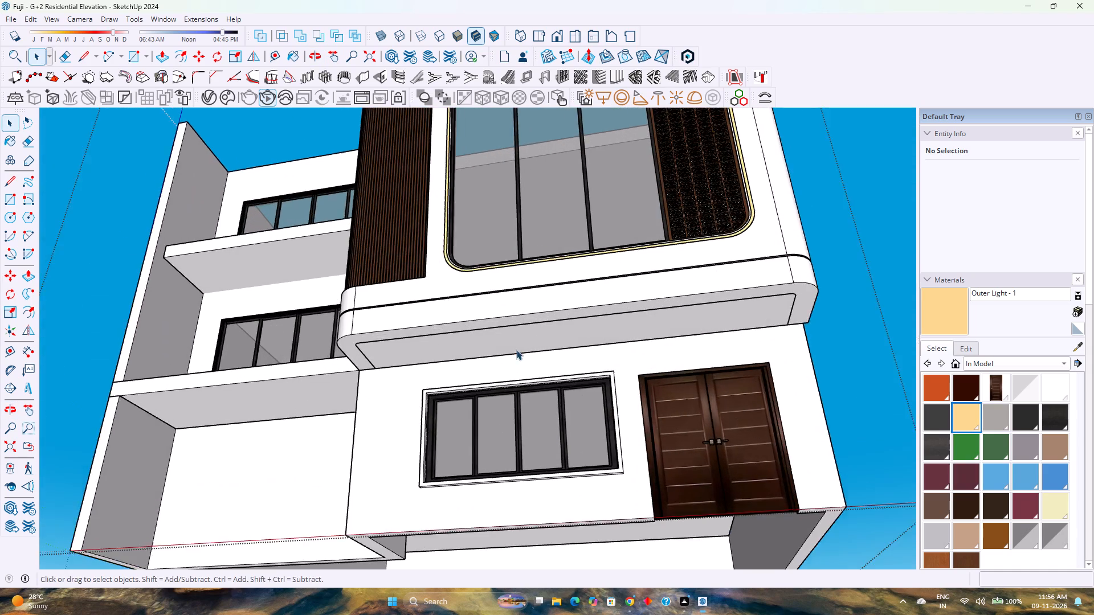
middle_drag(516, 350, 574, 444)
scroll(583, 327, up, 7)
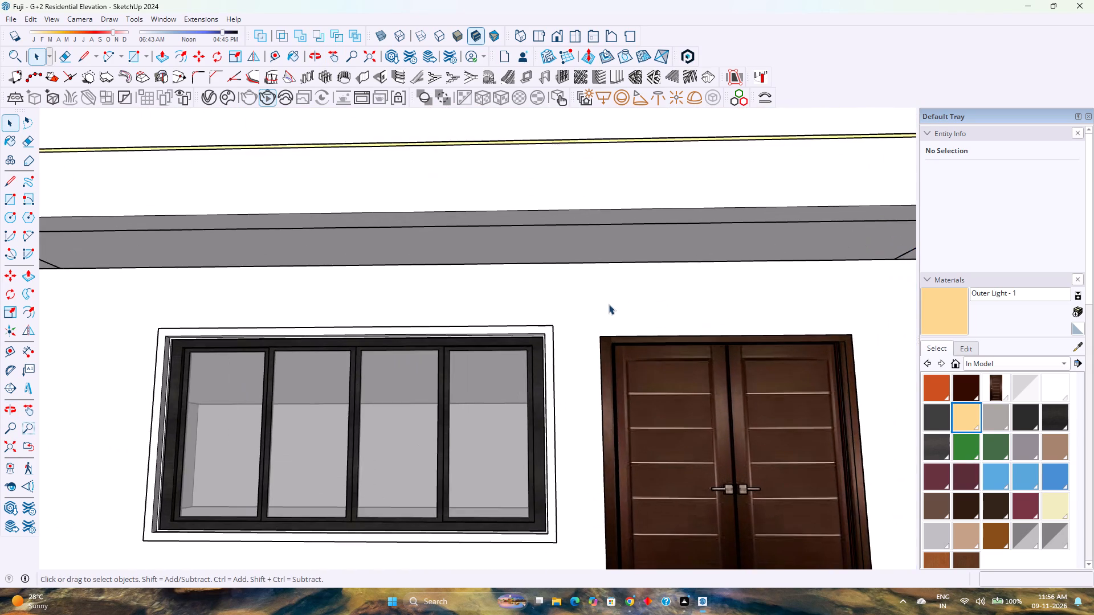
scroll(631, 302, up, 2)
scroll(554, 292, down, 6)
Open the floor slab for editing and draw a 22' 6" line across its underside along the front wall, separating the strip inside the projecting frame.
middle_drag(554, 292, 585, 249)
middle_click(585, 249)
double_click(618, 285)
scroll(618, 285, up, 2)
middle_drag(618, 285, 803, 211)
middle_click(805, 212)
scroll(749, 333, up, 5)
middle_drag(750, 358, 811, 415)
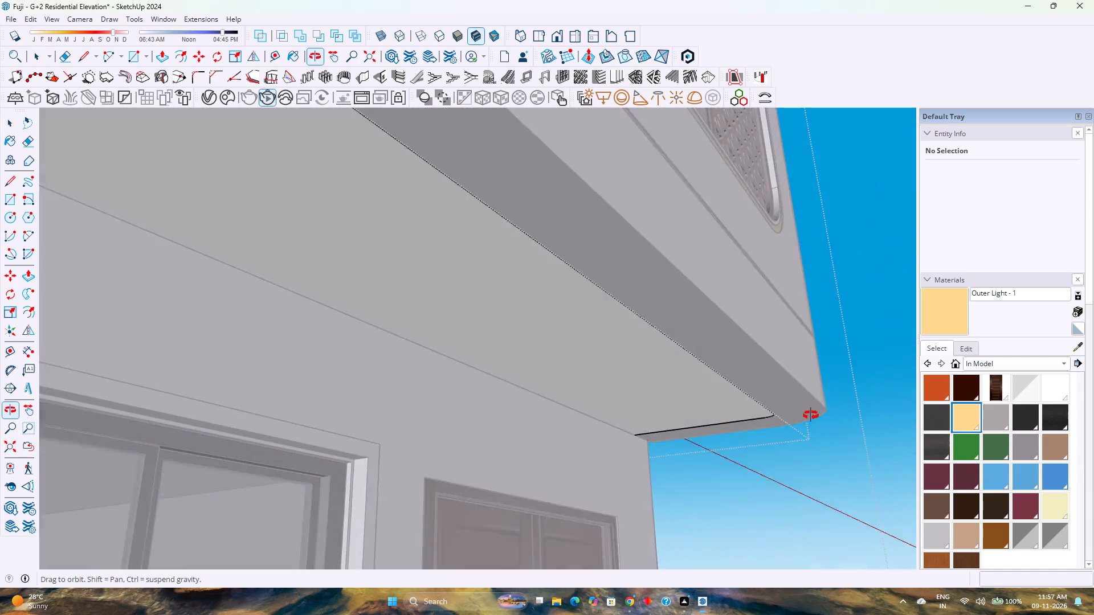
middle_drag(811, 415, 801, 411)
scroll(789, 382, down, 11)
middle_drag(564, 284, 358, 218)
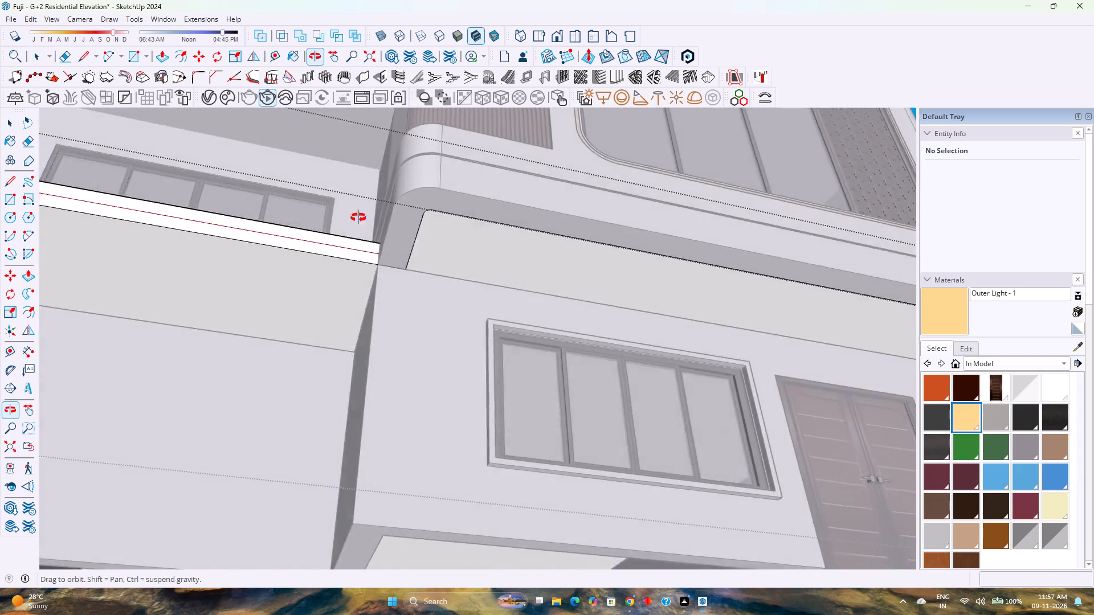
middle_drag(358, 218, 154, 175)
middle_click(154, 176)
scroll(319, 286, up, 3)
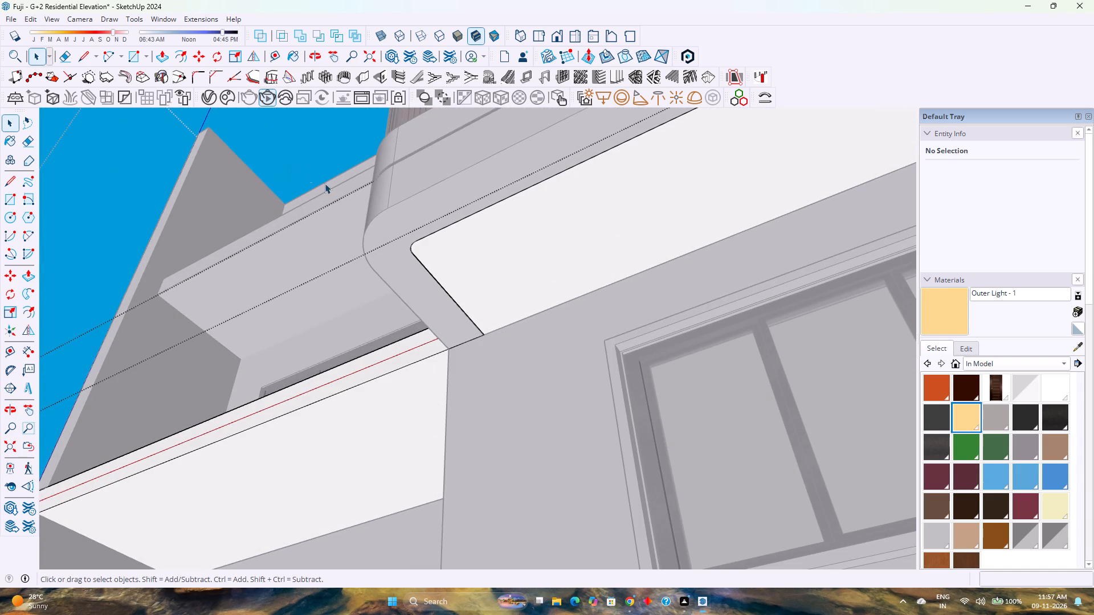
click(505, 280)
scroll(437, 343, down, 3)
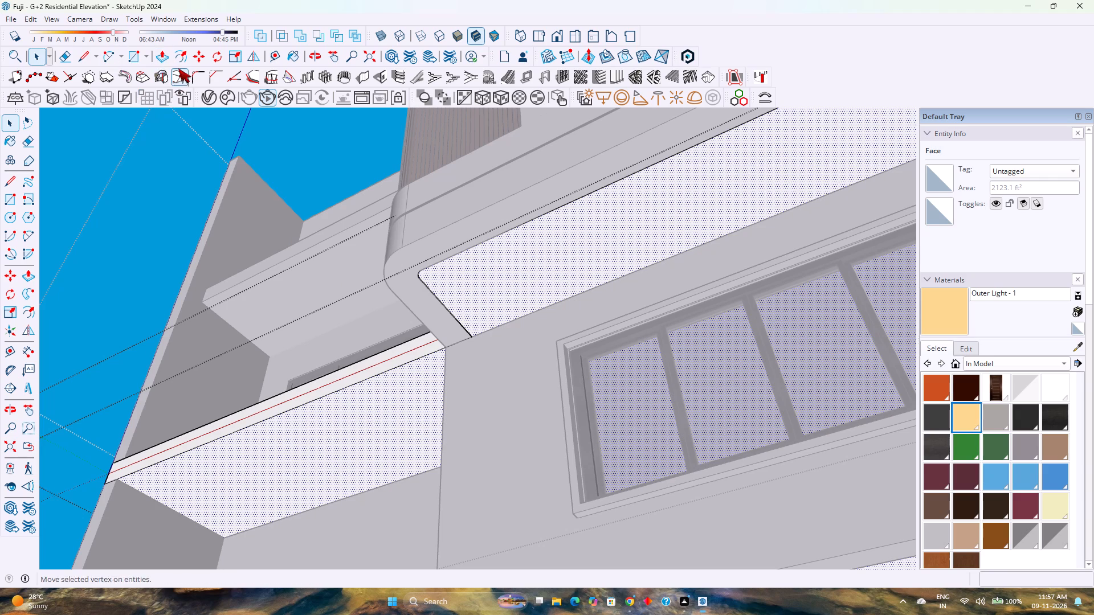
click(81, 55)
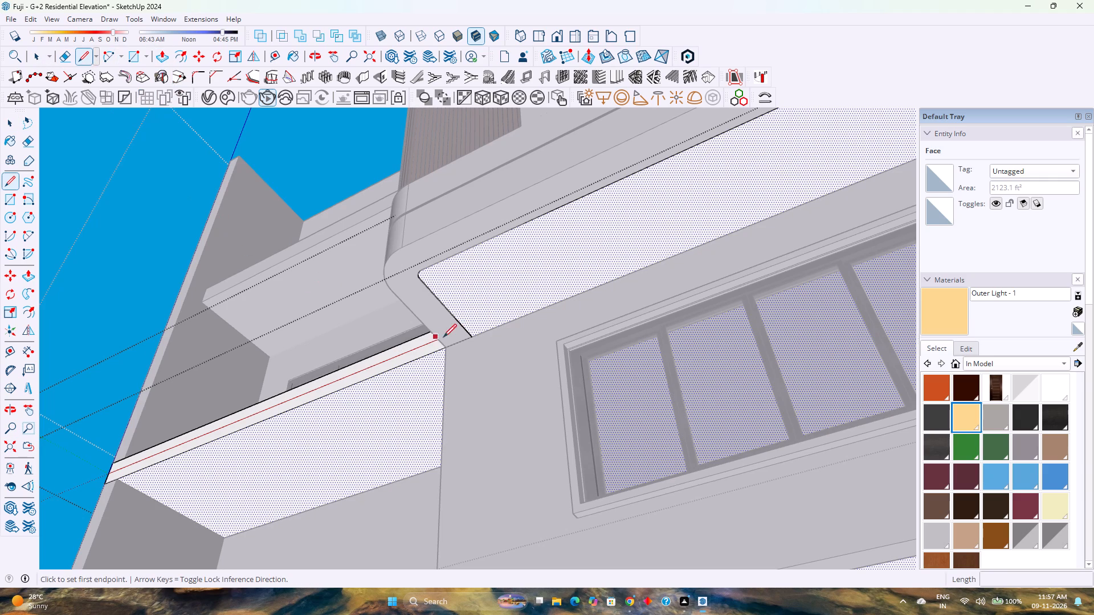
click(468, 338)
scroll(499, 319, down, 7)
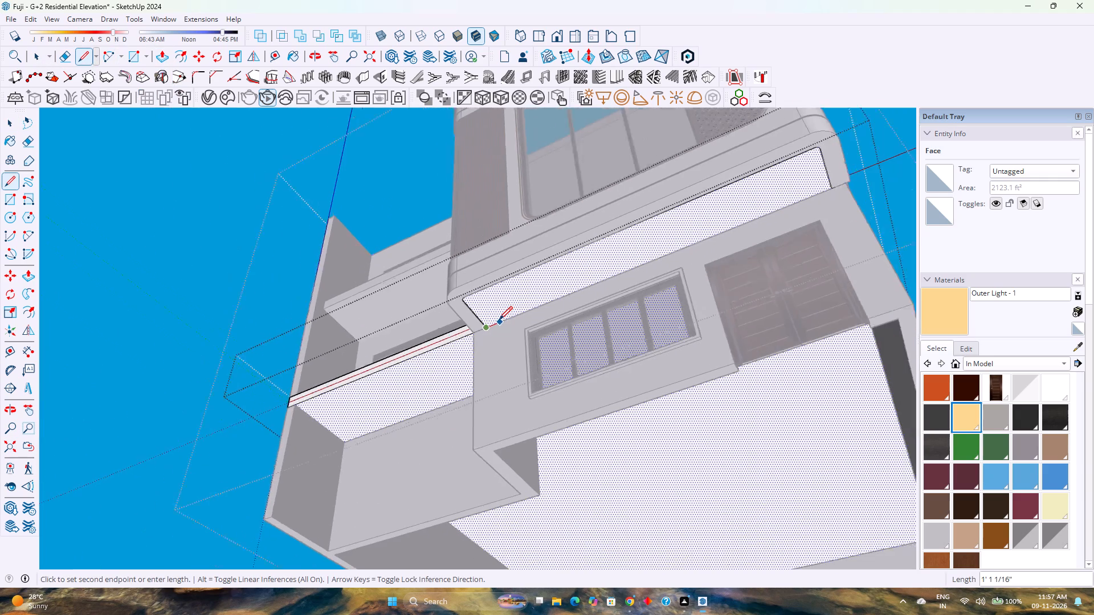
scroll(499, 319, down, 5)
scroll(705, 238, up, 13)
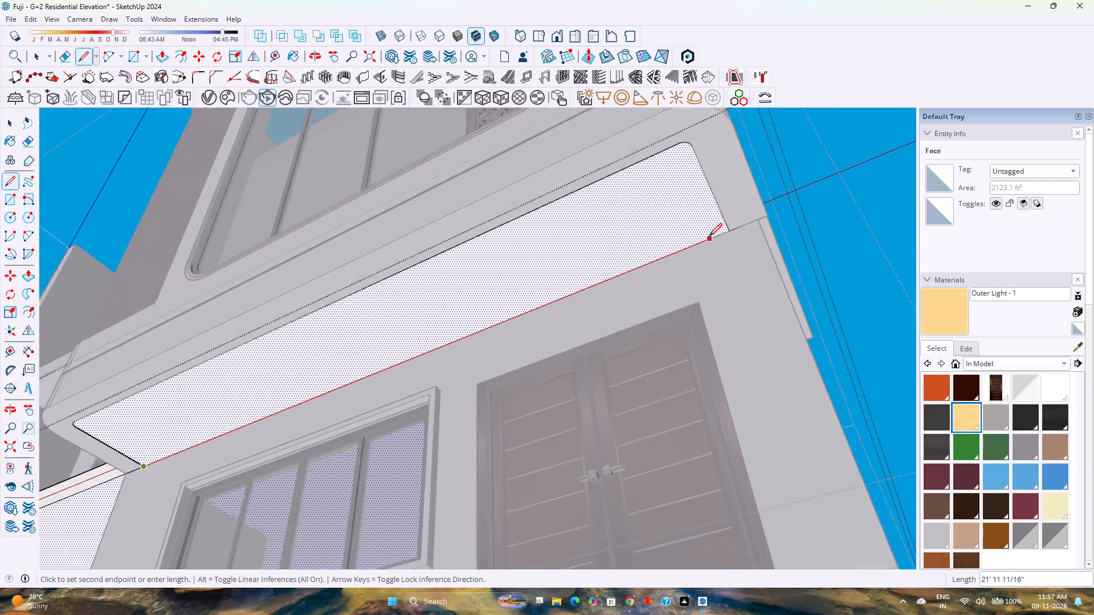
click(729, 231)
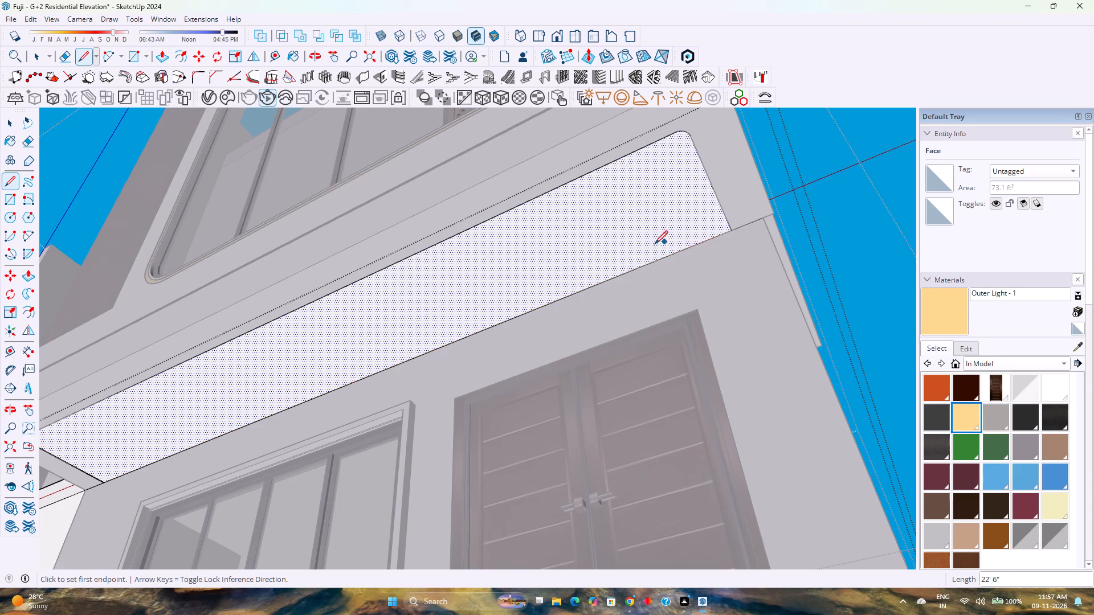
key(space)
Offset the outline of the soffit strip above the ground-floor window and door inward by 2".
scroll(675, 268, down, 4)
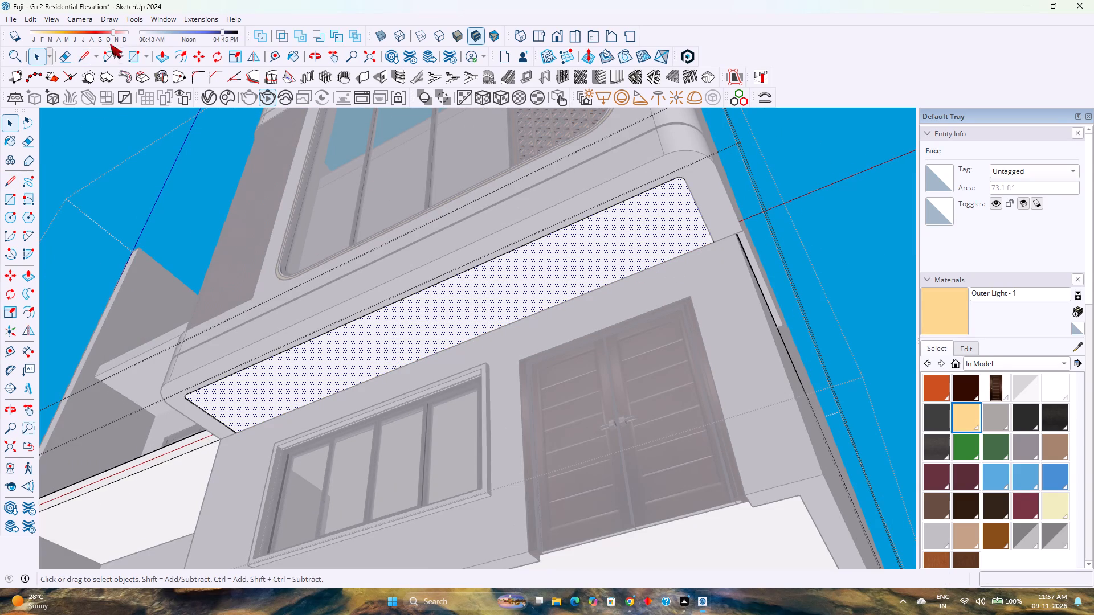
click(175, 56)
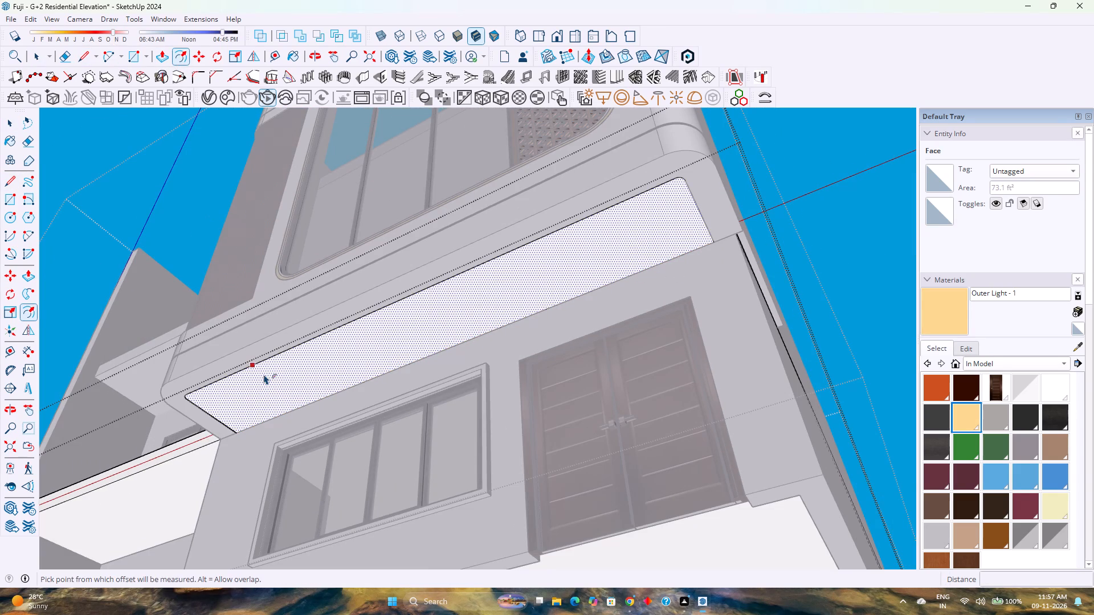
click(264, 374)
key(1)
key(Return)
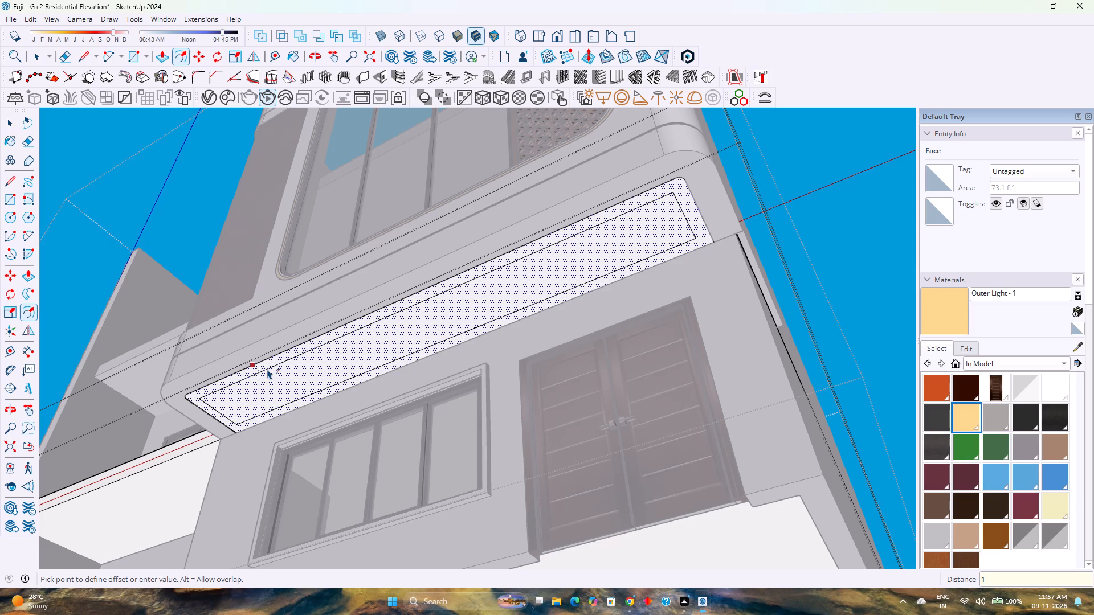
key(2)
key(Return)
scroll(273, 367, up, 4)
middle_drag(287, 371, 288, 371)
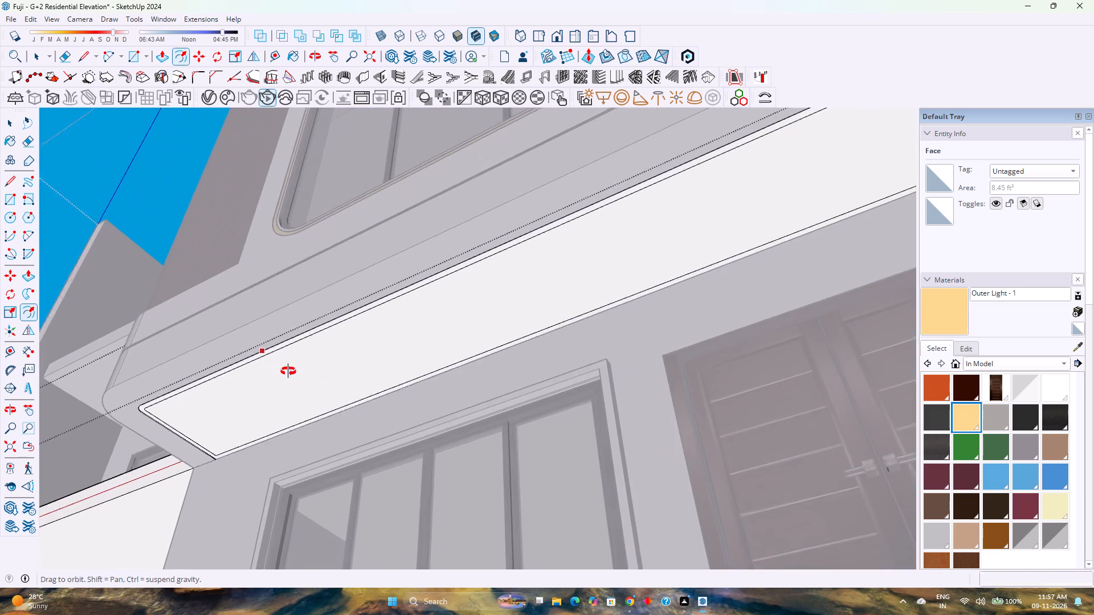
middle_drag(288, 371, 299, 329)
Push the inner soffit face 6" up into the slab to form a recess.
key(p)
key(Escape)
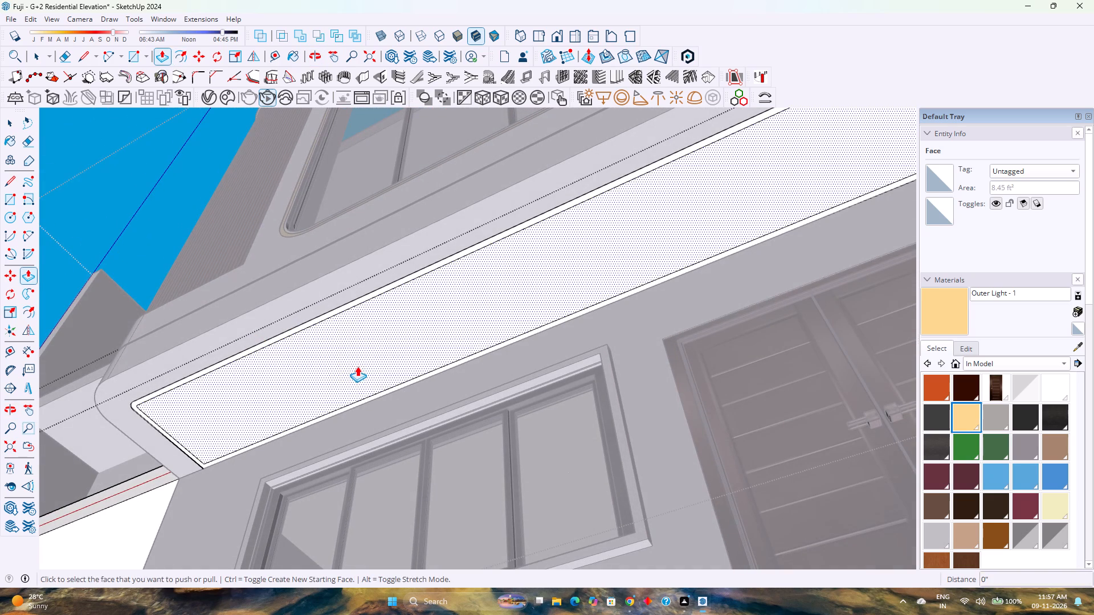
click(334, 368)
key(6)
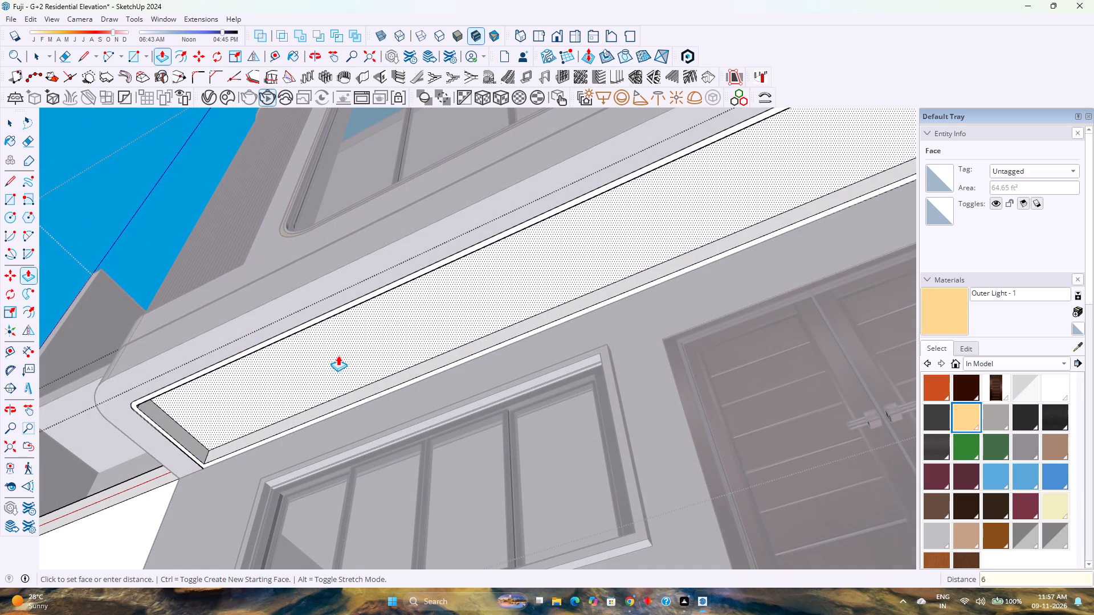
key(Return)
scroll(352, 346, down, 8)
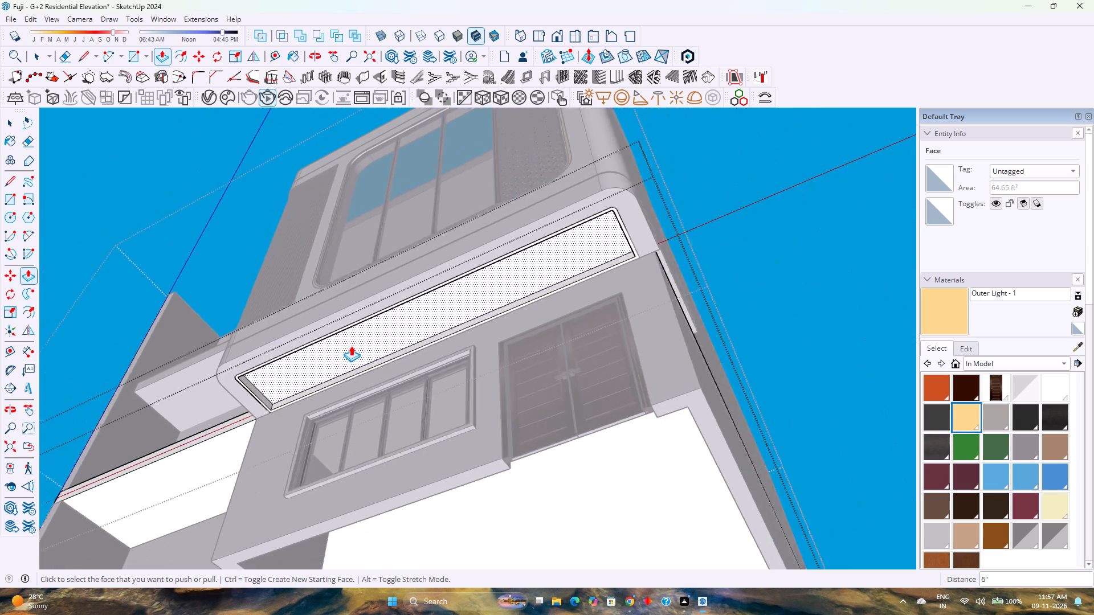
middle_drag(402, 341, 463, 297)
key(space)
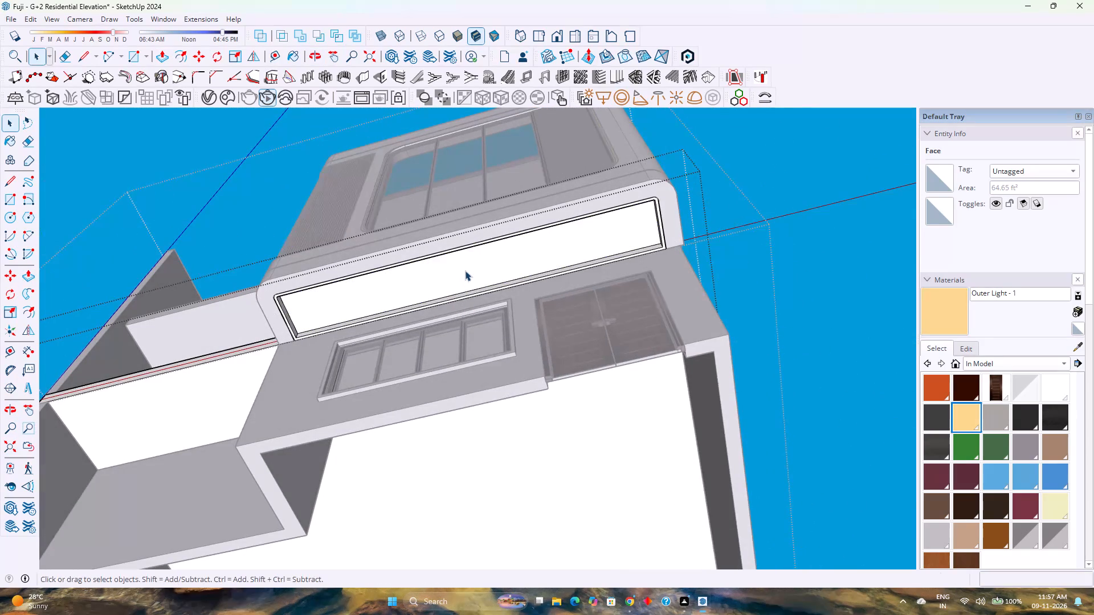
Copy the recessed soffit face 26' along the red axis, placing it clear of the building's side.
scroll(465, 270, up, 1)
scroll(465, 270, down, 3)
scroll(463, 270, up, 7)
click(462, 270)
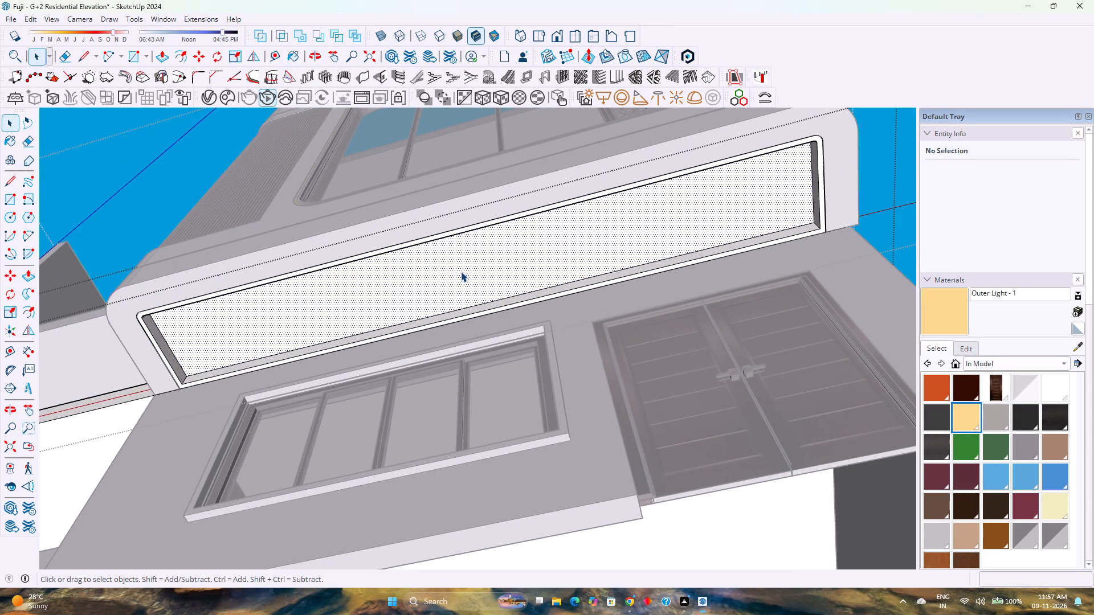
key(m)
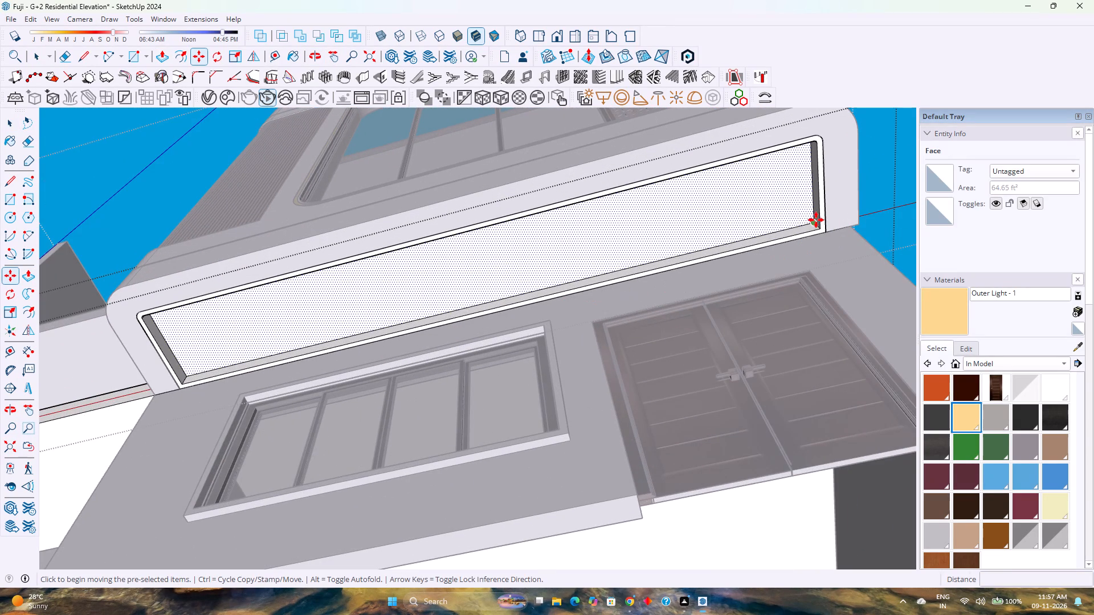
click(816, 220)
scroll(803, 207, down, 9)
shift+middle_drag(805, 203, 401, 305)
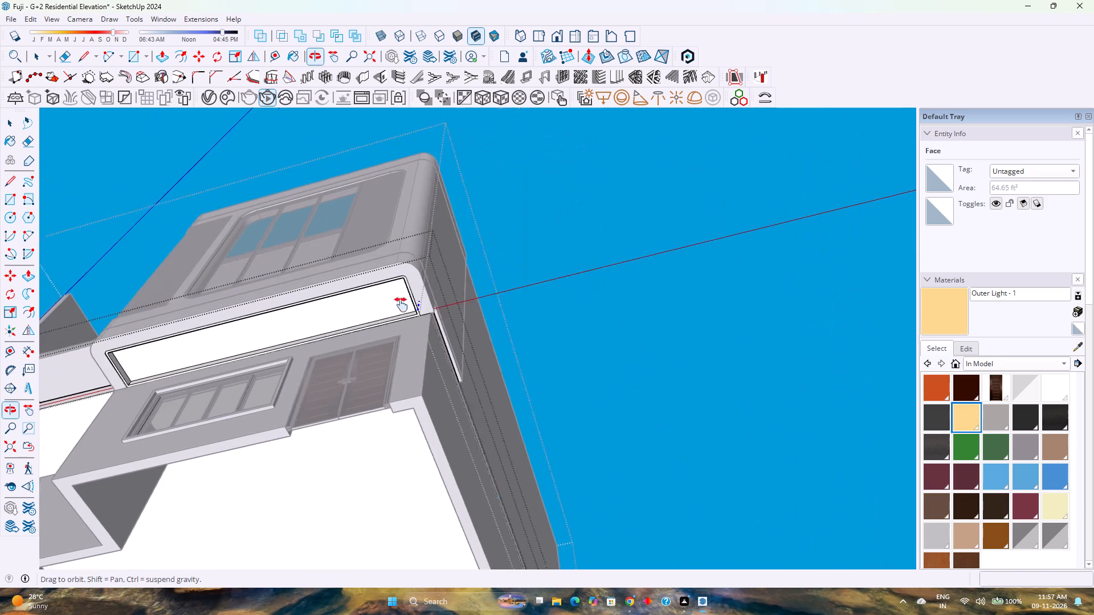
shift+middle_drag(401, 305, 397, 308)
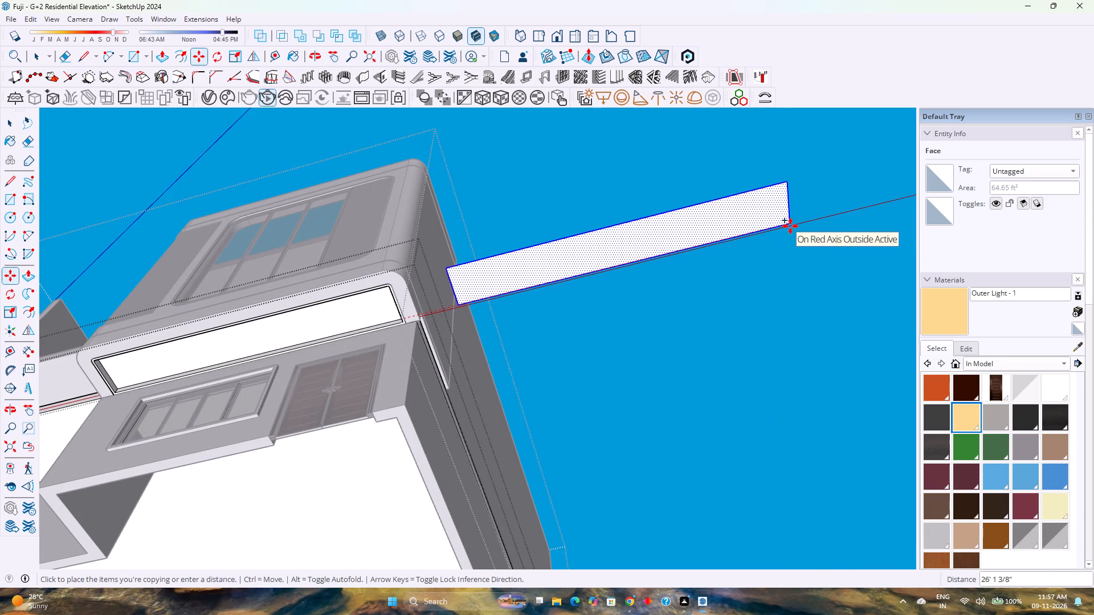
key(Right)
text(26')
key(Return)
key(space)
Make the copied soffit panel a group and open it for editing.
scroll(655, 239, up, 3)
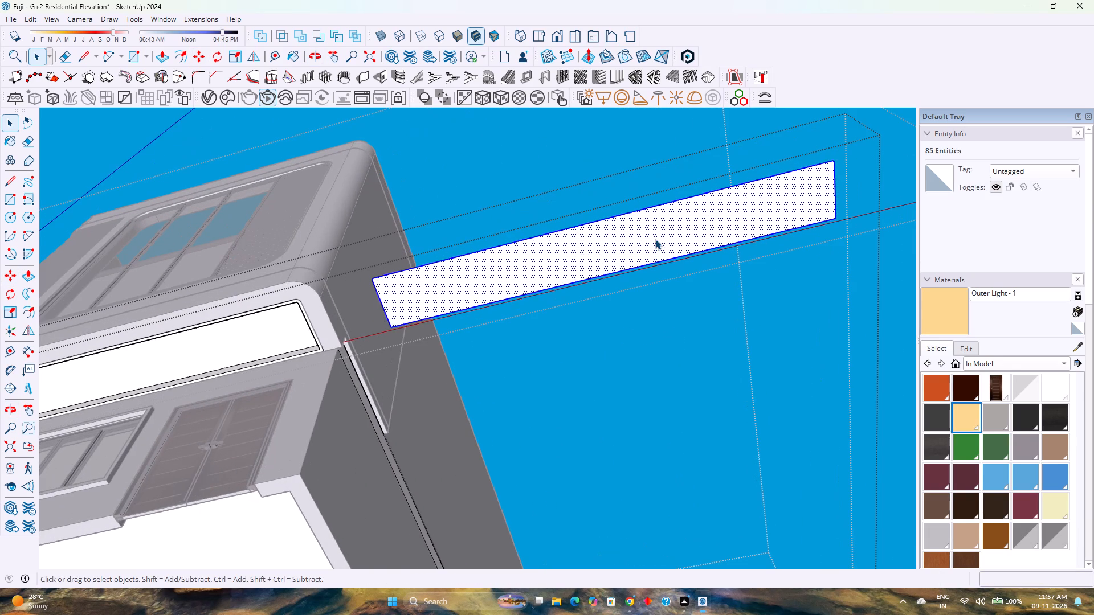
right_click(655, 239)
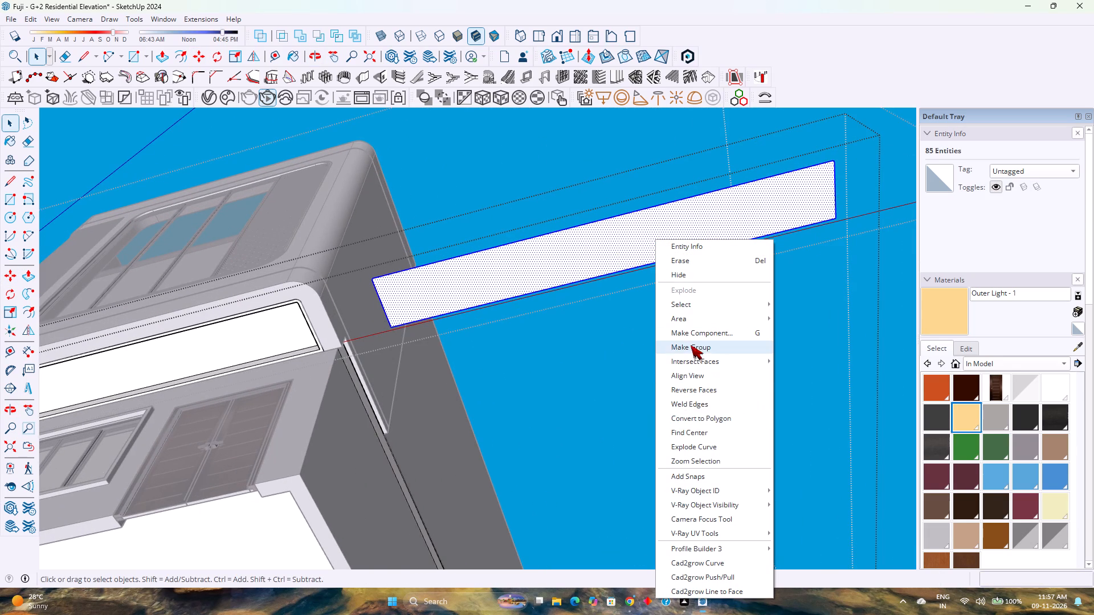
click(691, 345)
double_click(557, 261)
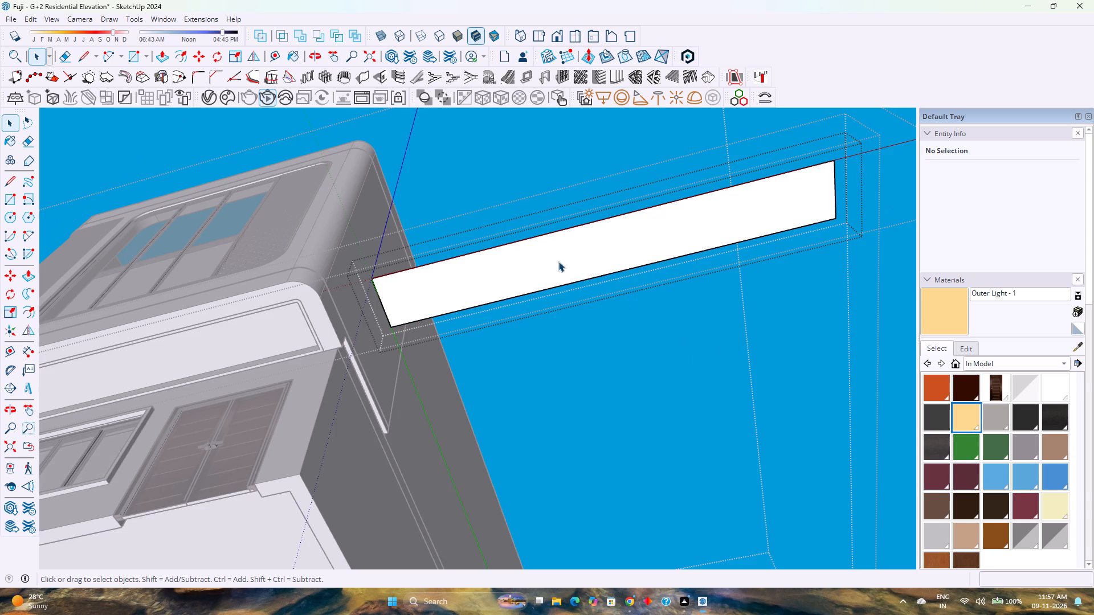
Extrude the copied soffit panel's face by 5".
click(556, 268)
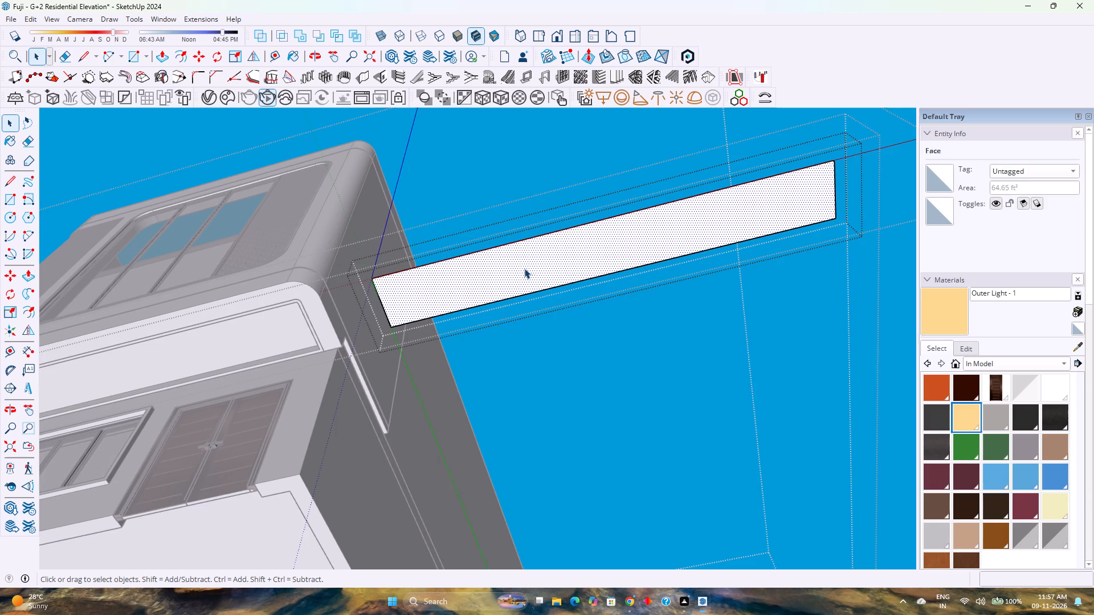
scroll(473, 281, up, 4)
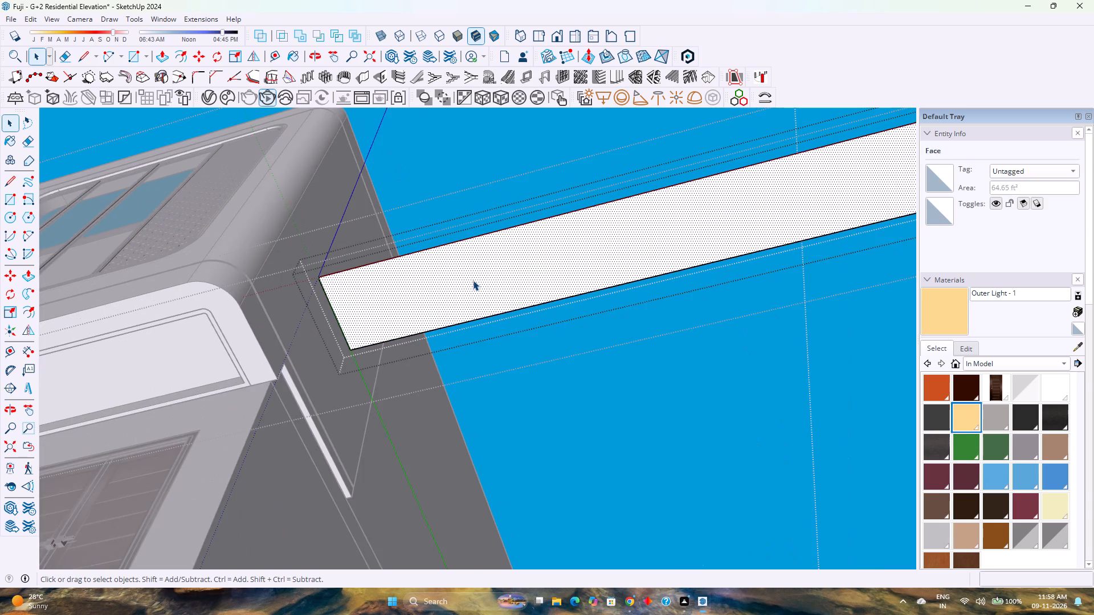
scroll(473, 280, up, 4)
scroll(473, 280, down, 2)
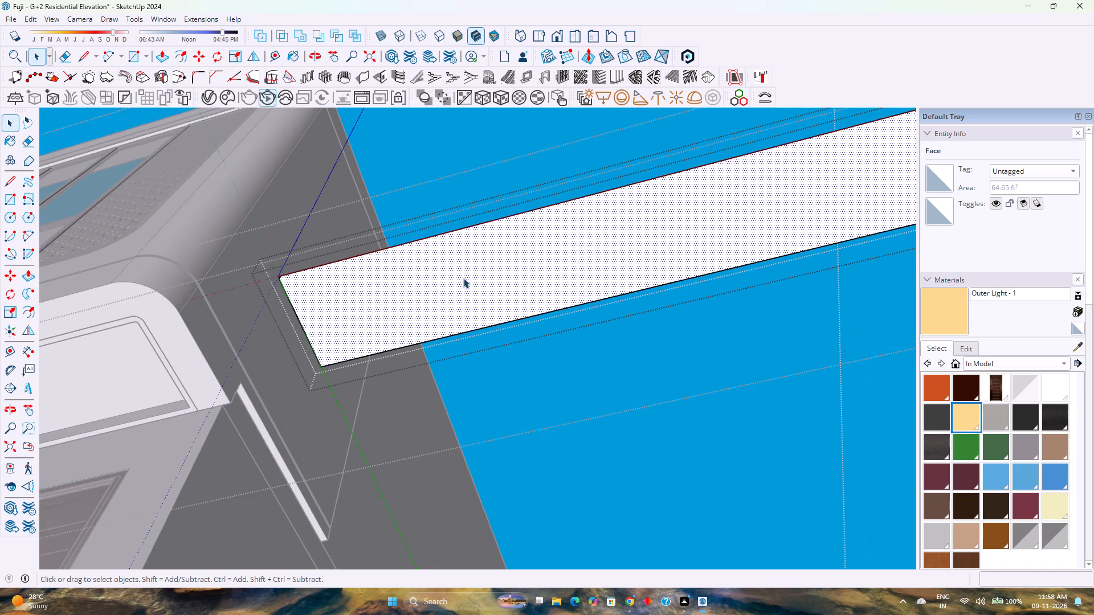
scroll(446, 273, down, 14)
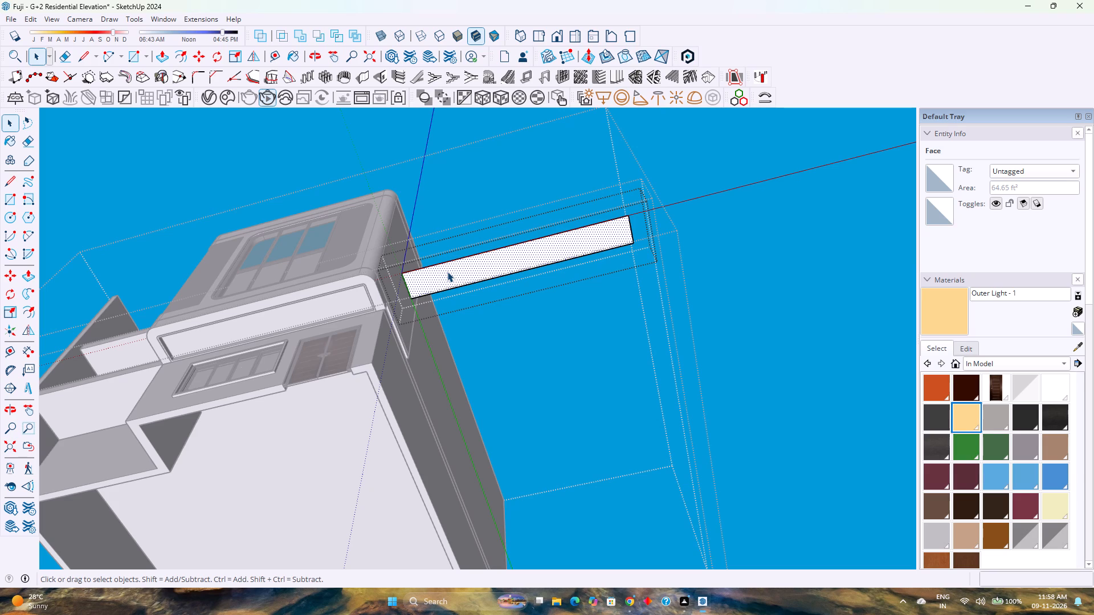
click(152, 59)
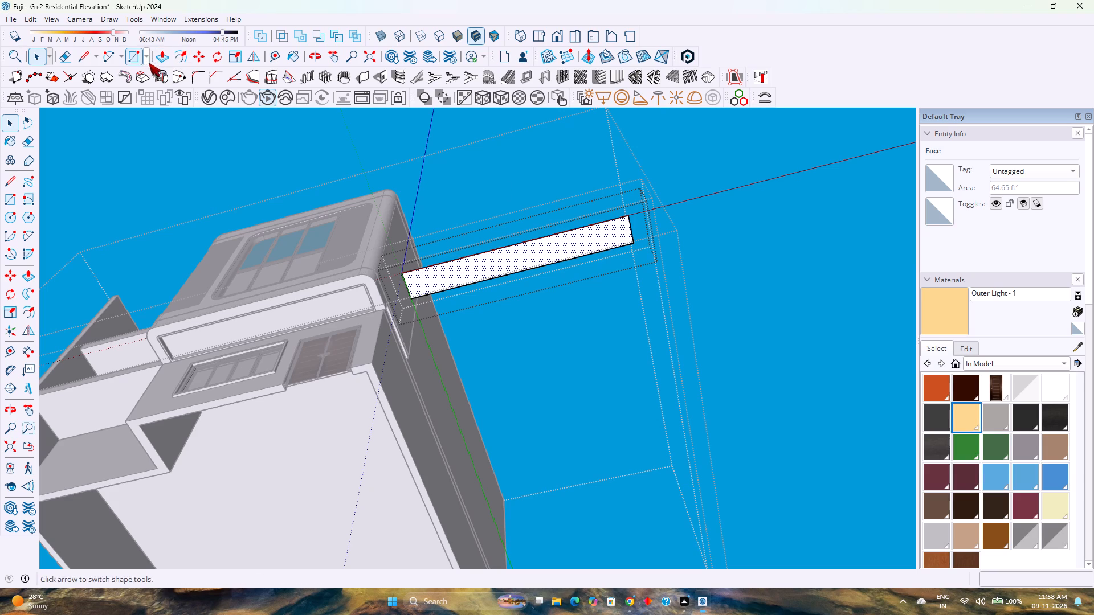
click(160, 61)
click(473, 272)
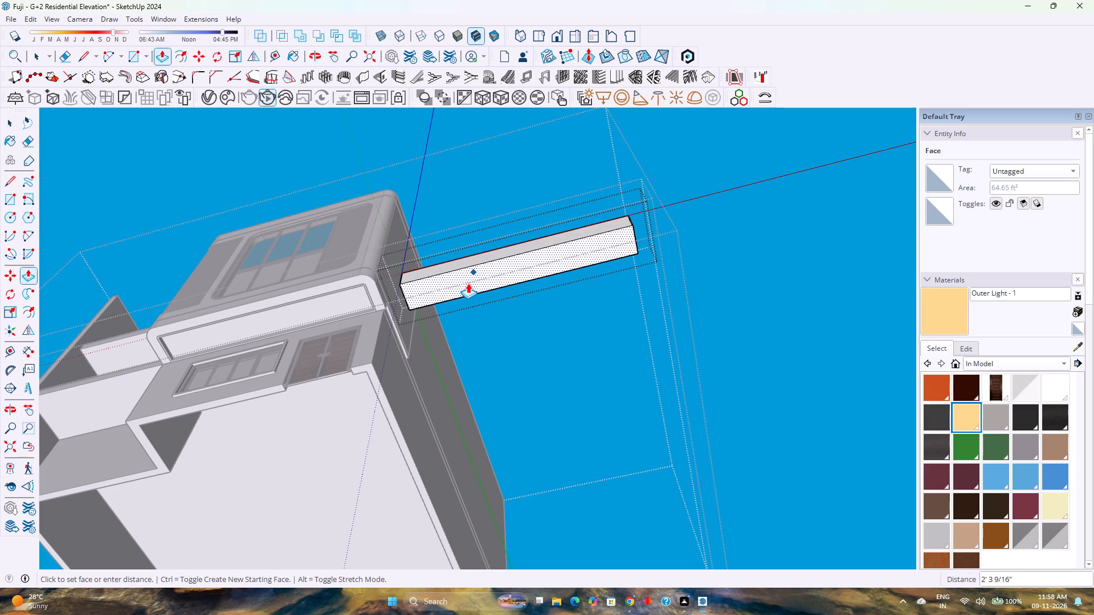
key(5)
key(Return)
scroll(468, 283, up, 2)
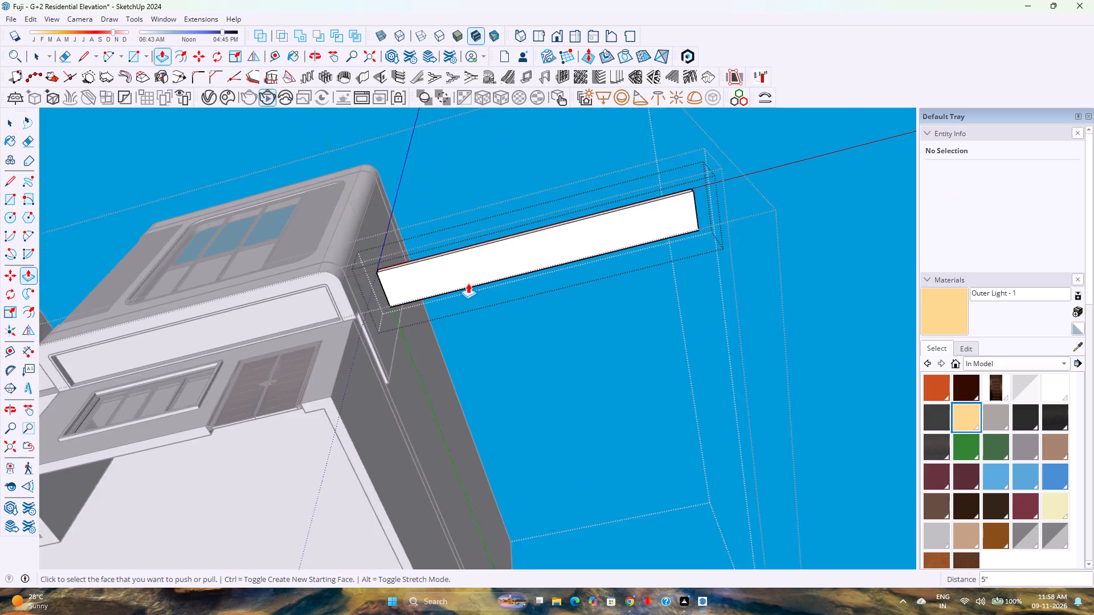
scroll(468, 283, up, 4)
middle_drag(469, 278, 485, 412)
scroll(447, 293, down, 6)
scroll(514, 191, up, 3)
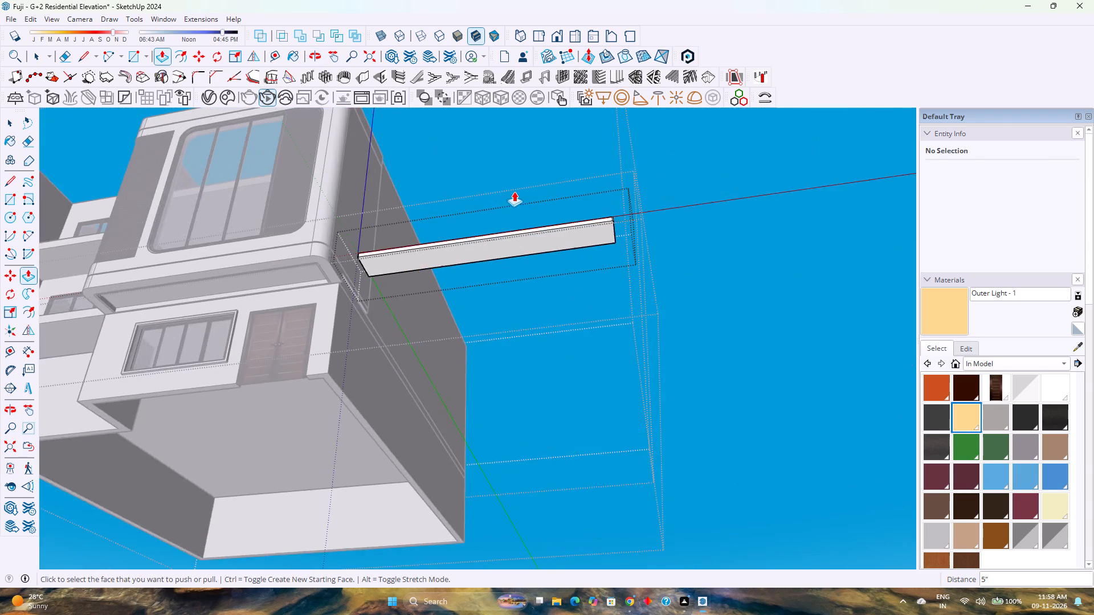
scroll(514, 191, up, 7)
middle_drag(484, 236, 507, 184)
middle_click(507, 184)
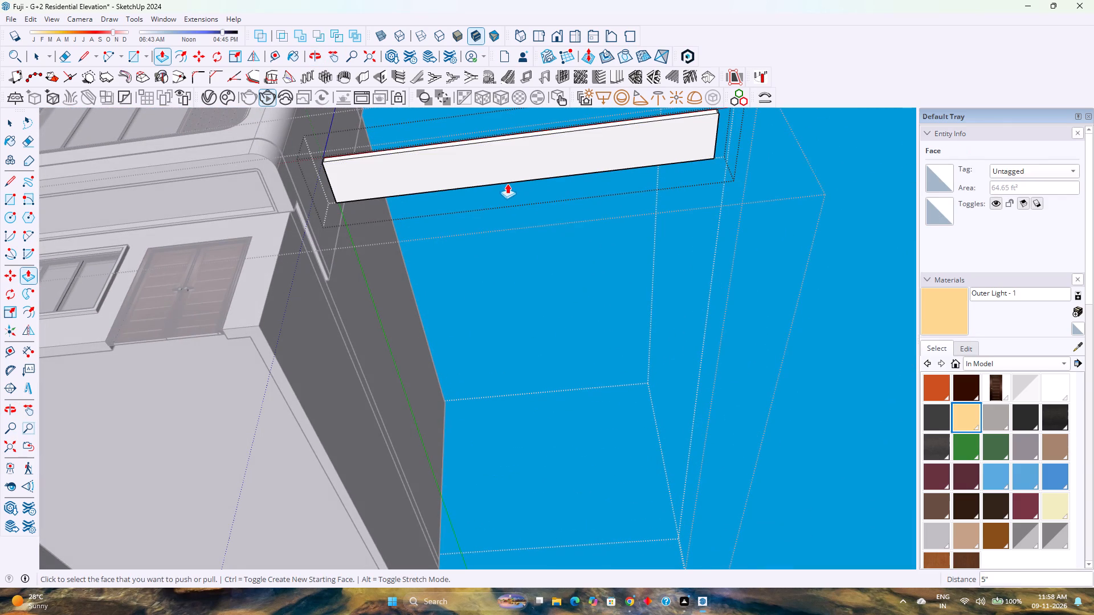
key(space)
Offset the outer edges of the soffit panel's large face inward by 3".
scroll(497, 190, up, 1)
shift+middle_drag(497, 190, 430, 393)
shift+middle_click(430, 394)
scroll(408, 380, up, 2)
middle_drag(407, 379, 434, 313)
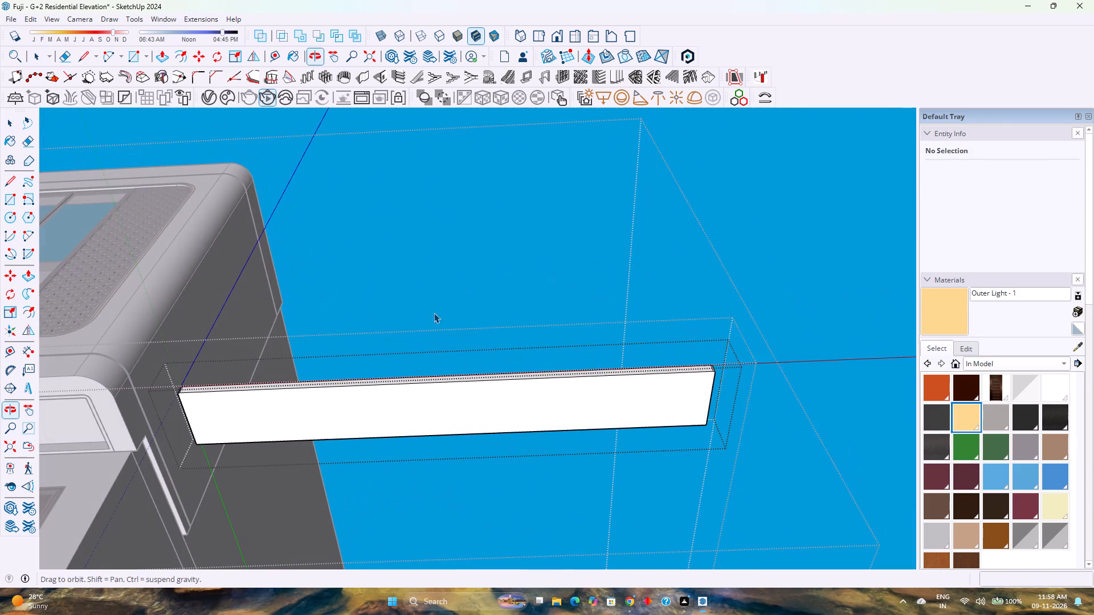
click(296, 418)
scroll(299, 416, up, 4)
middle_drag(305, 419, 350, 356)
middle_click(350, 356)
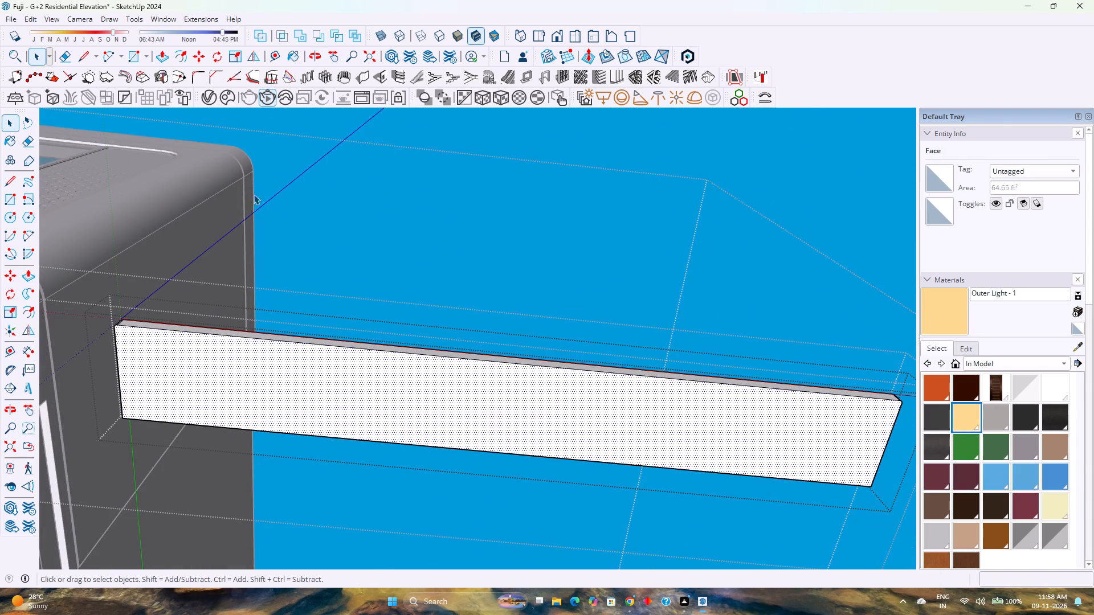
click(185, 55)
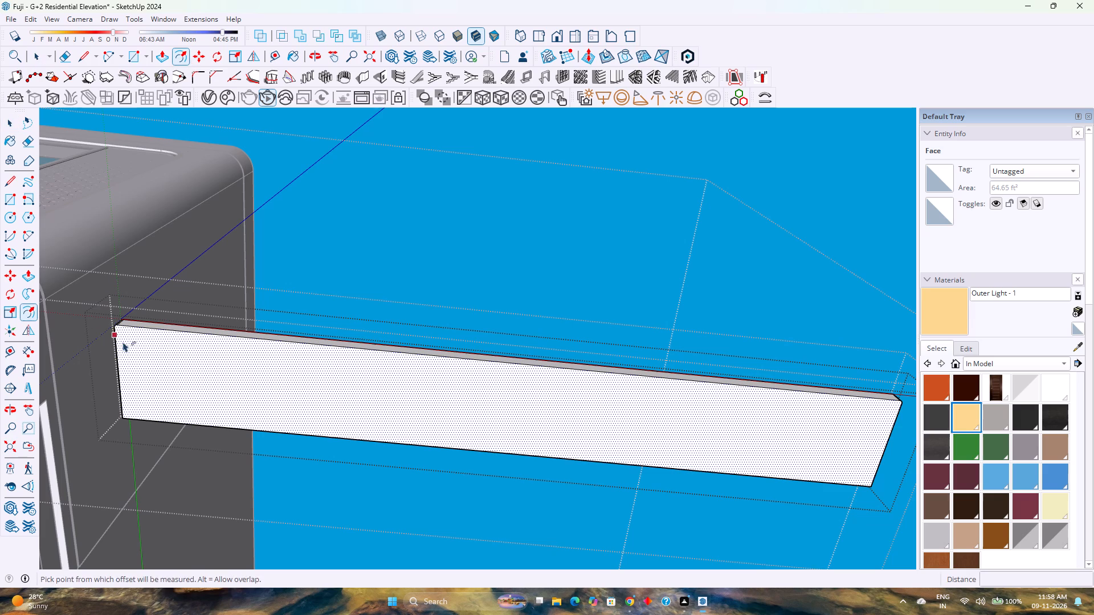
click(129, 357)
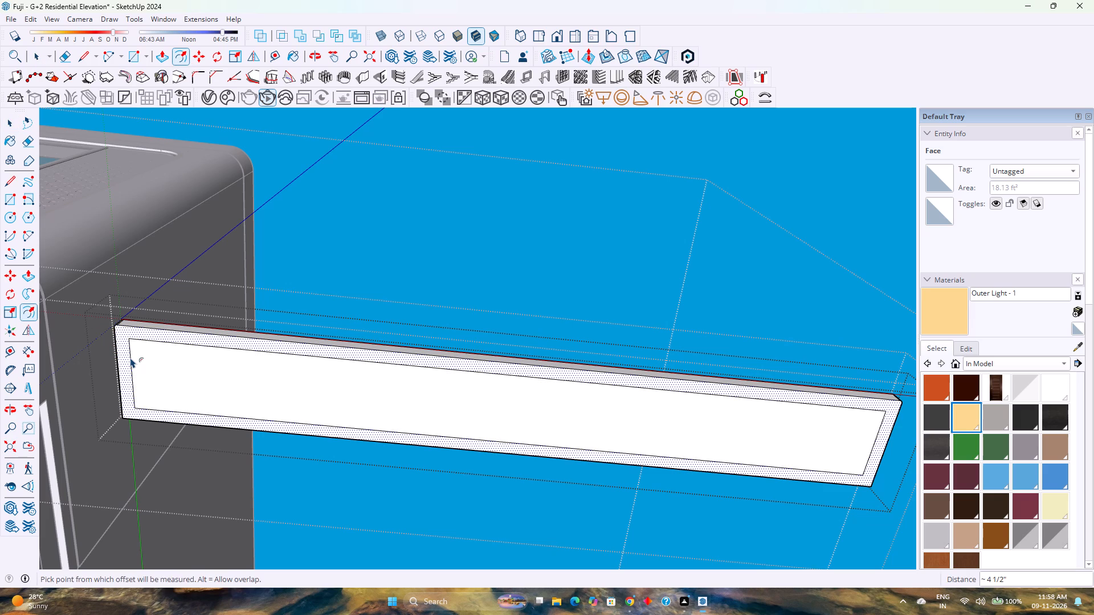
key(2)
key(Return)
key(3)
key(Return)
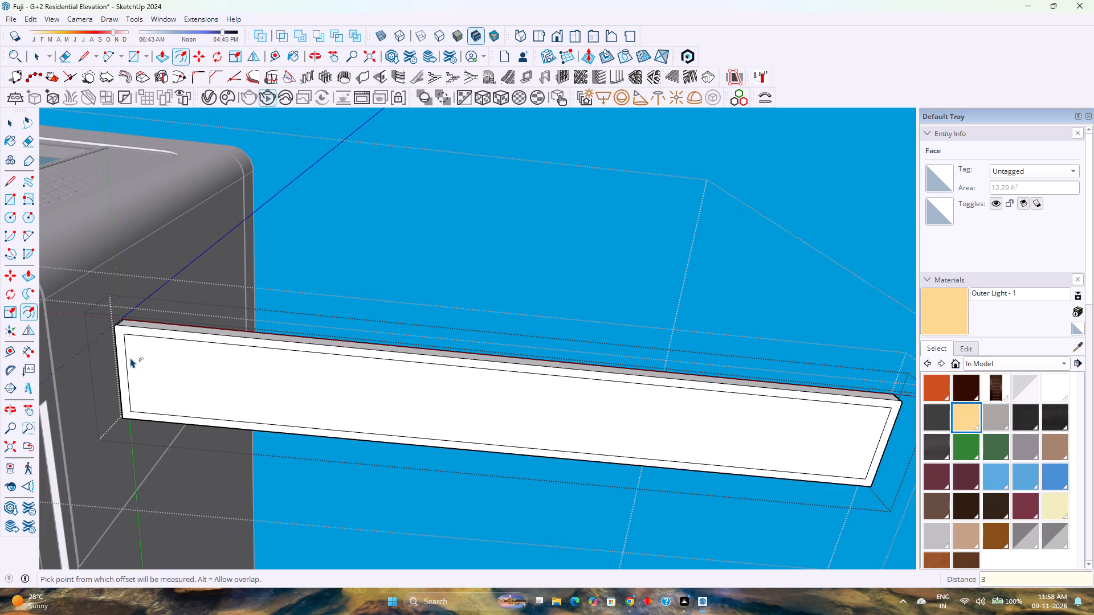
Offset the panel's outer edges inward again by 3.75" to outline a narrow border strip.
click(138, 370)
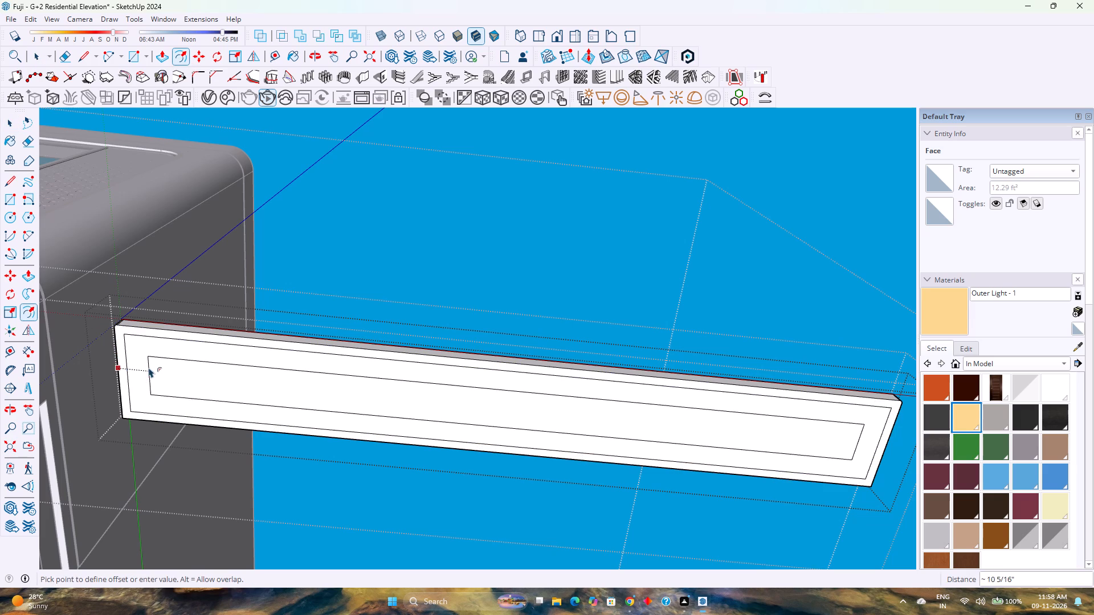
key(5)
key(Return)
text(3.5)
key(Return)
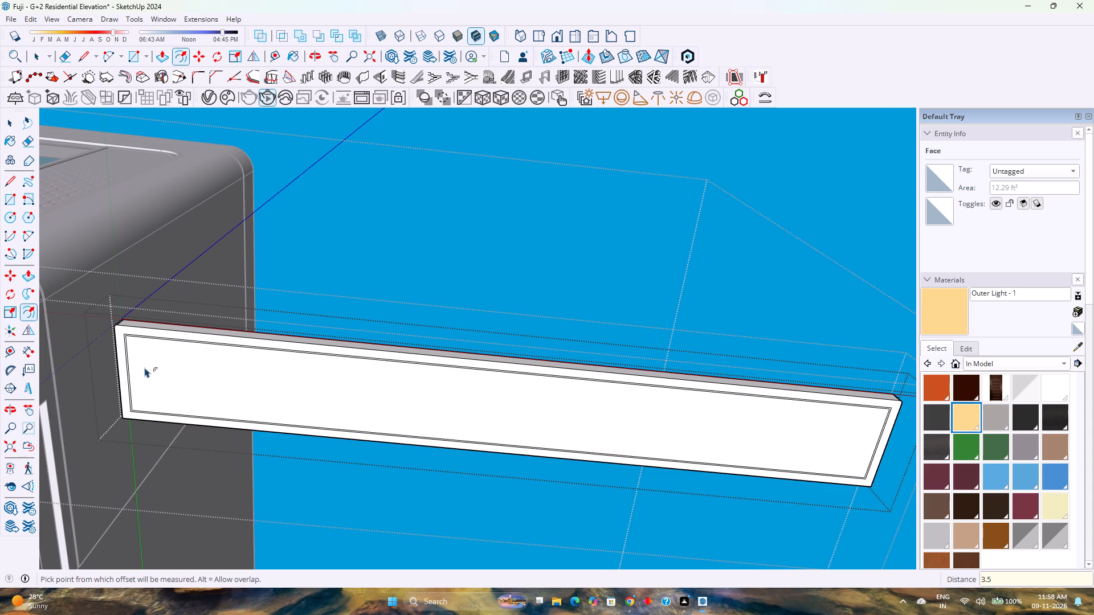
text(3.75)
key(Return)
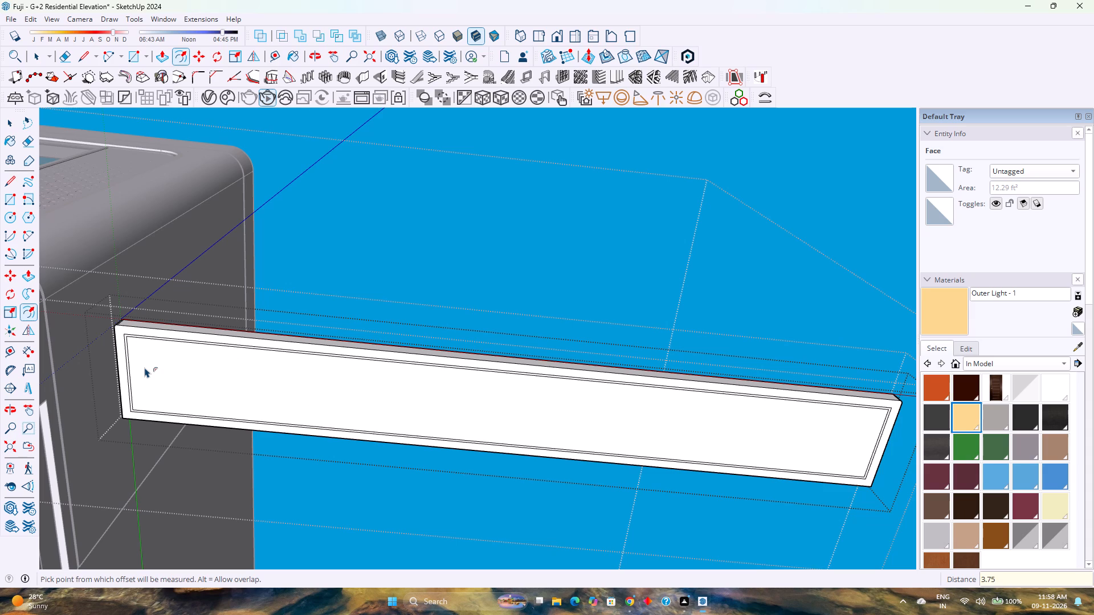
key(space)
Copy the narrow border strip face 25' along the red axis, clear of the panel's end.
scroll(146, 370, up, 8)
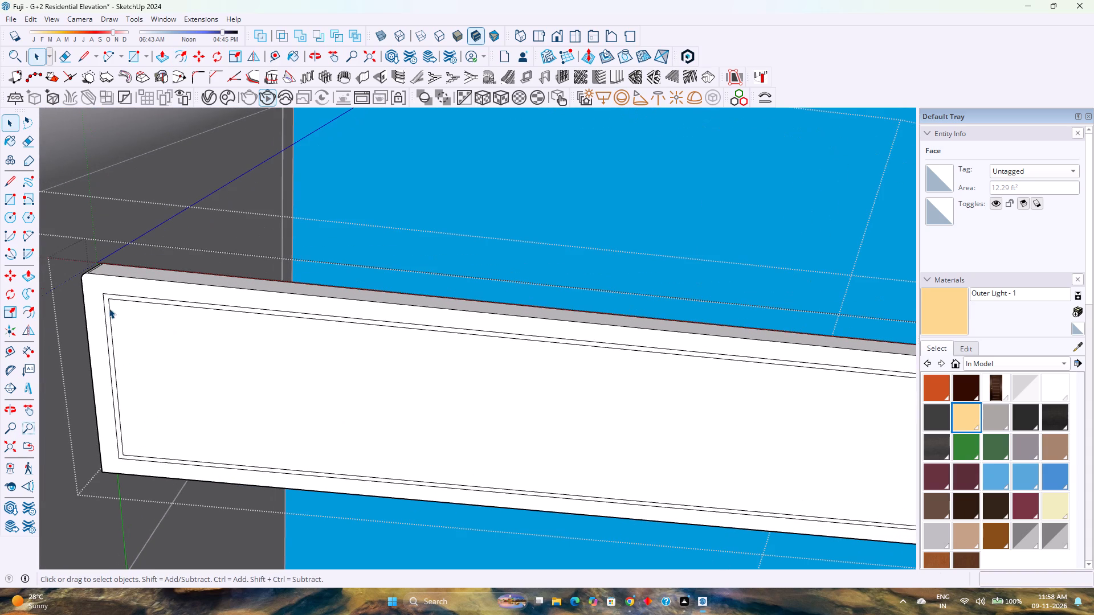
click(107, 307)
scroll(105, 307, up, 2)
key(m)
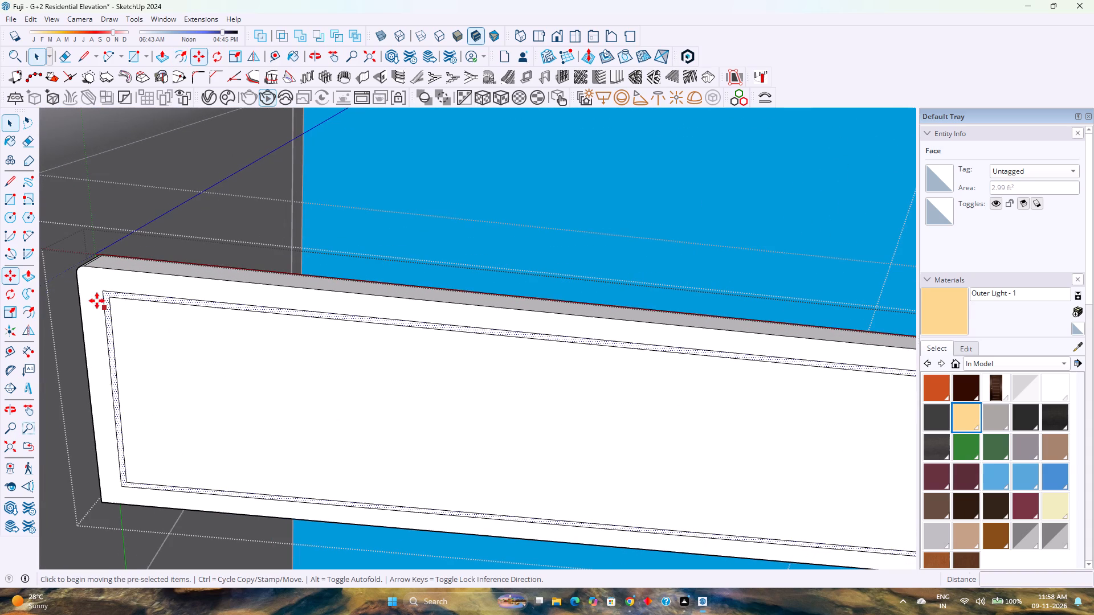
click(105, 292)
scroll(137, 297, down, 4)
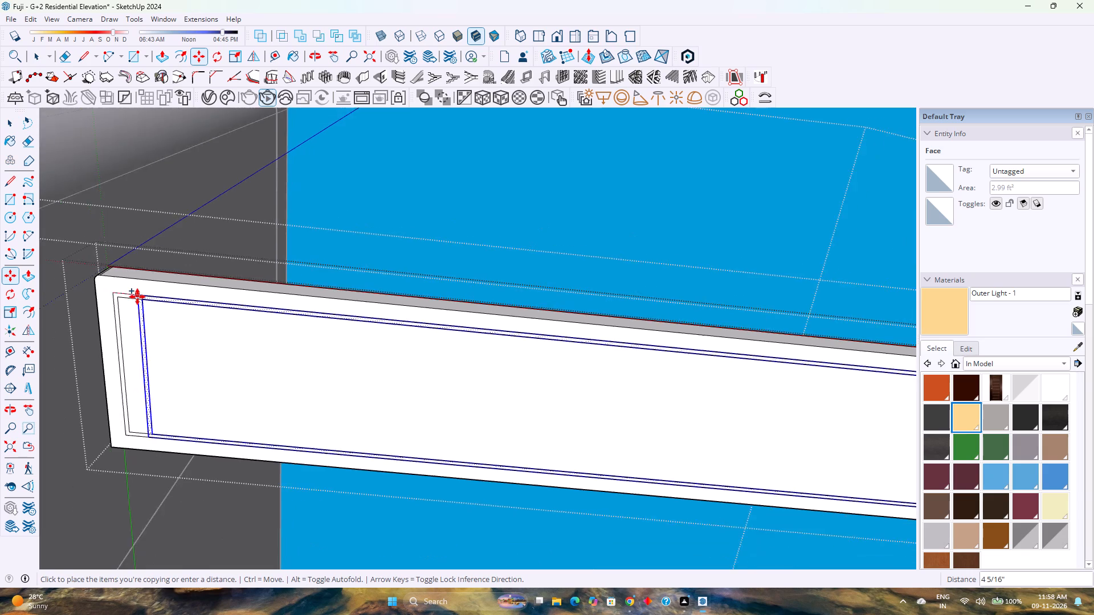
scroll(137, 297, down, 5)
scroll(137, 297, up, 1)
scroll(137, 297, down, 9)
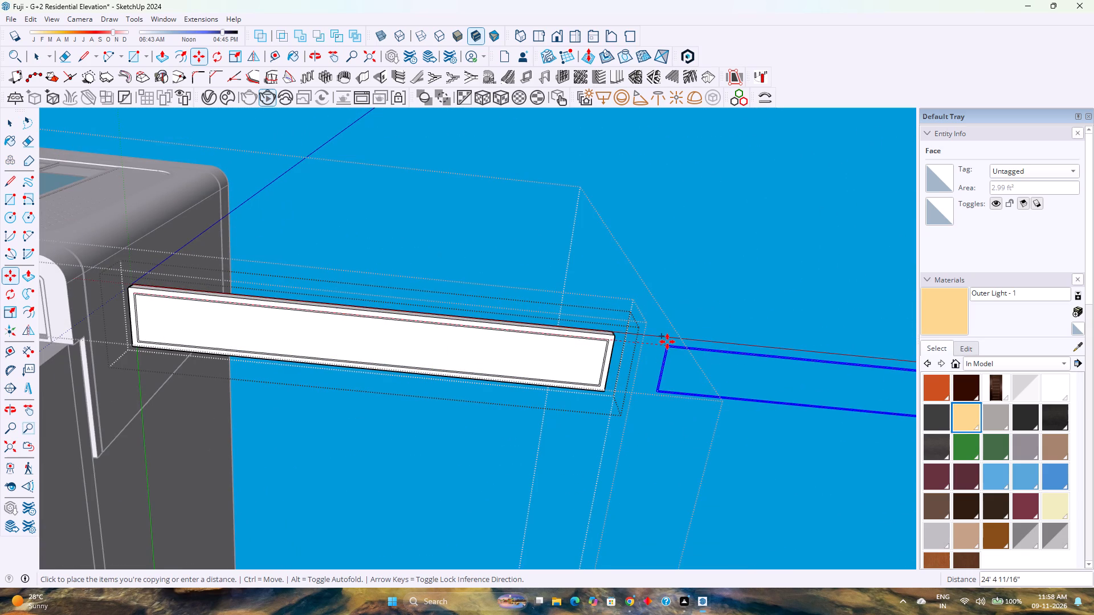
key(Right)
text(25')
key(Return)
Make the copied border strip a group.
scroll(667, 342, up, 4)
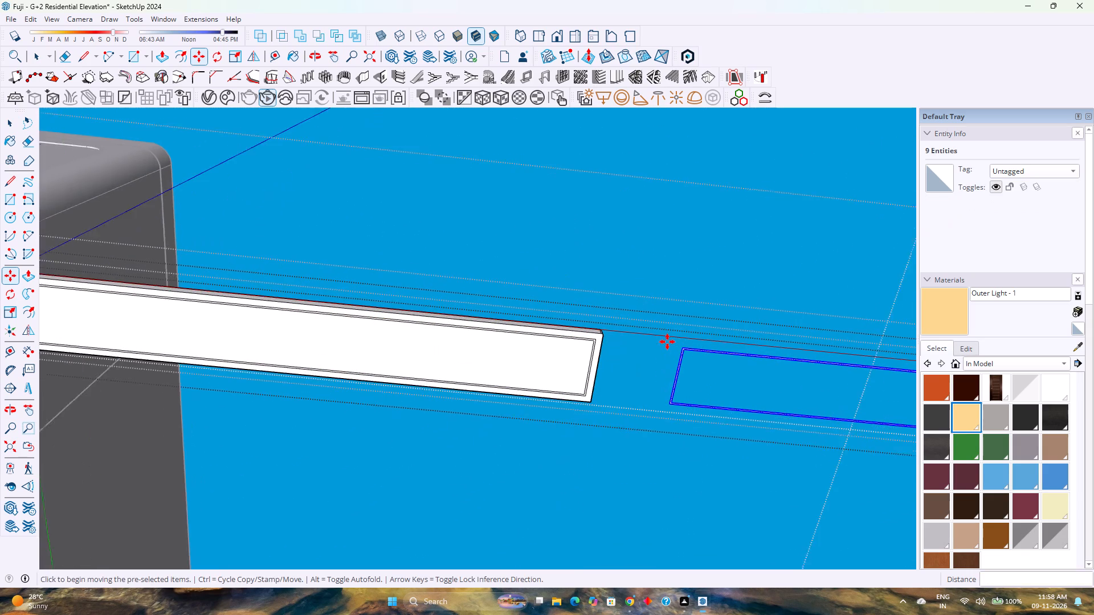
scroll(660, 371, up, 11)
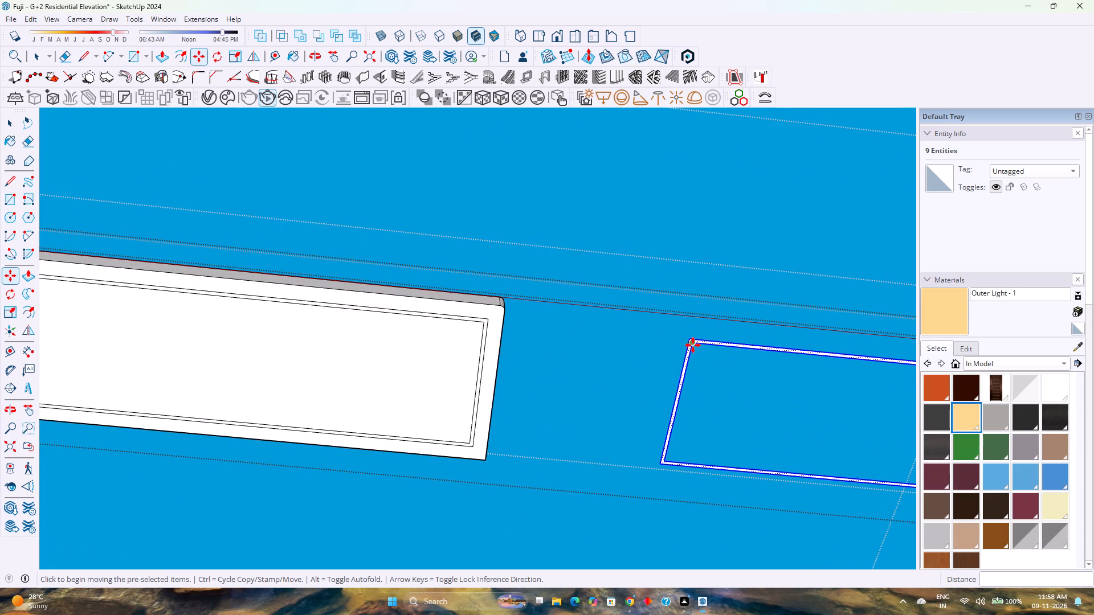
right_click(693, 344)
click(765, 149)
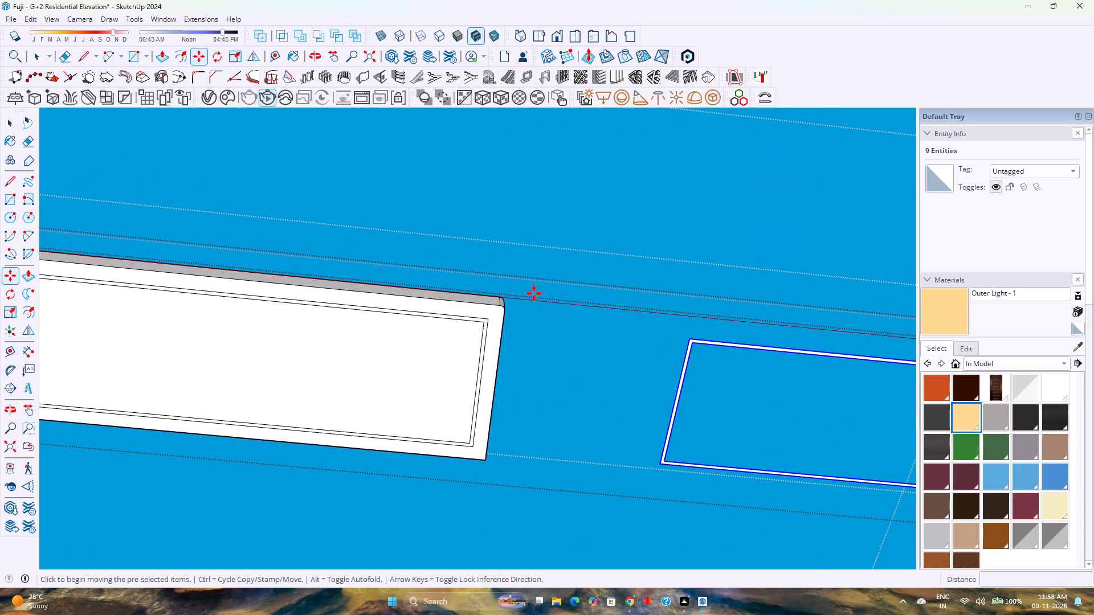
key(space)
Push the border strip on the original panel 0.5" inward to form a groove.
scroll(495, 328, up, 5)
click(484, 317)
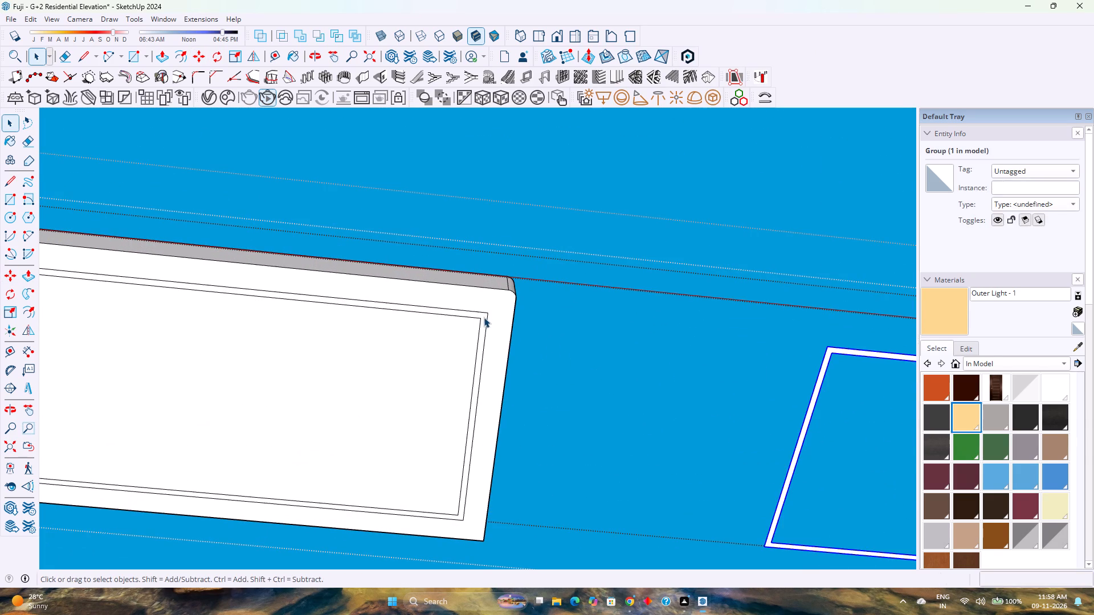
scroll(484, 317, up, 3)
key(p)
click(484, 317)
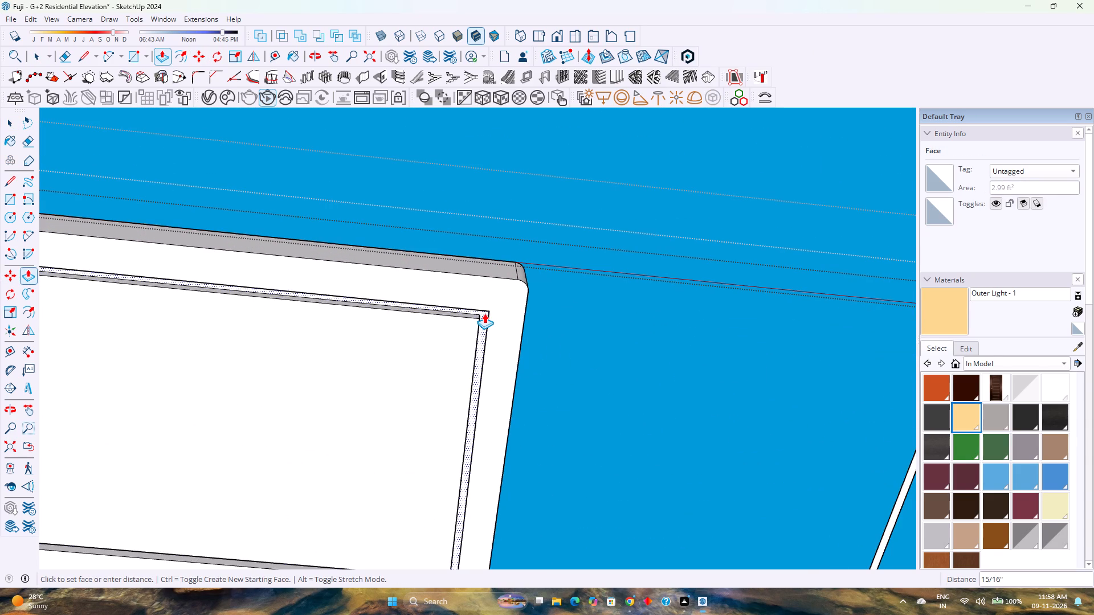
text(0.5)
key(Return)
key(space)
Extrude the face inside the copied border strip group by 0.5" and leave the group.
scroll(492, 438, down, 6)
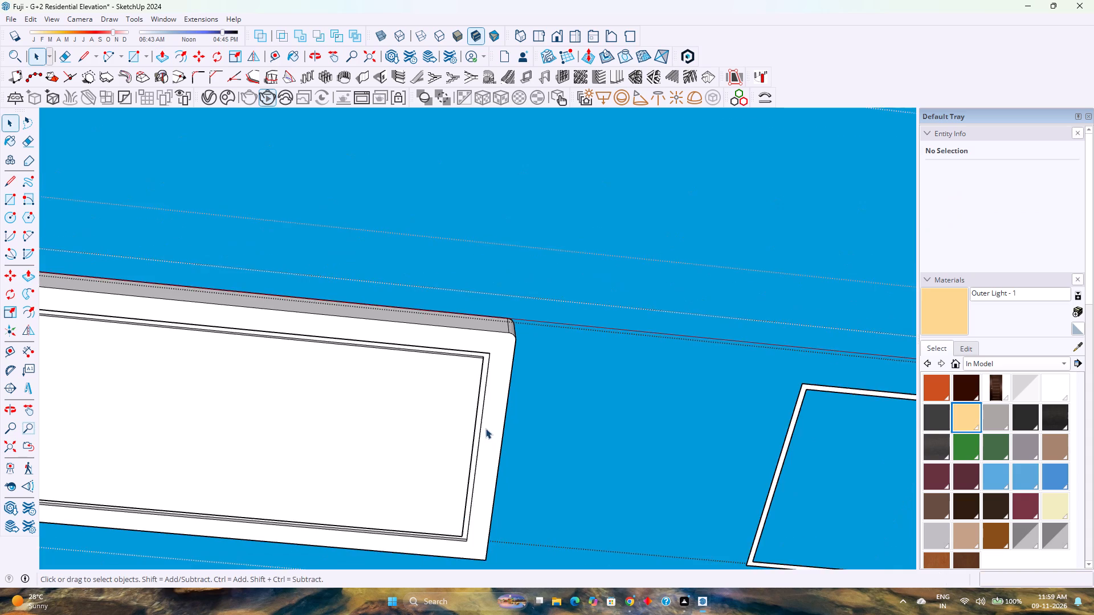
scroll(485, 428, down, 2)
scroll(735, 429, up, 1)
double_click(728, 395)
scroll(728, 395, up, 4)
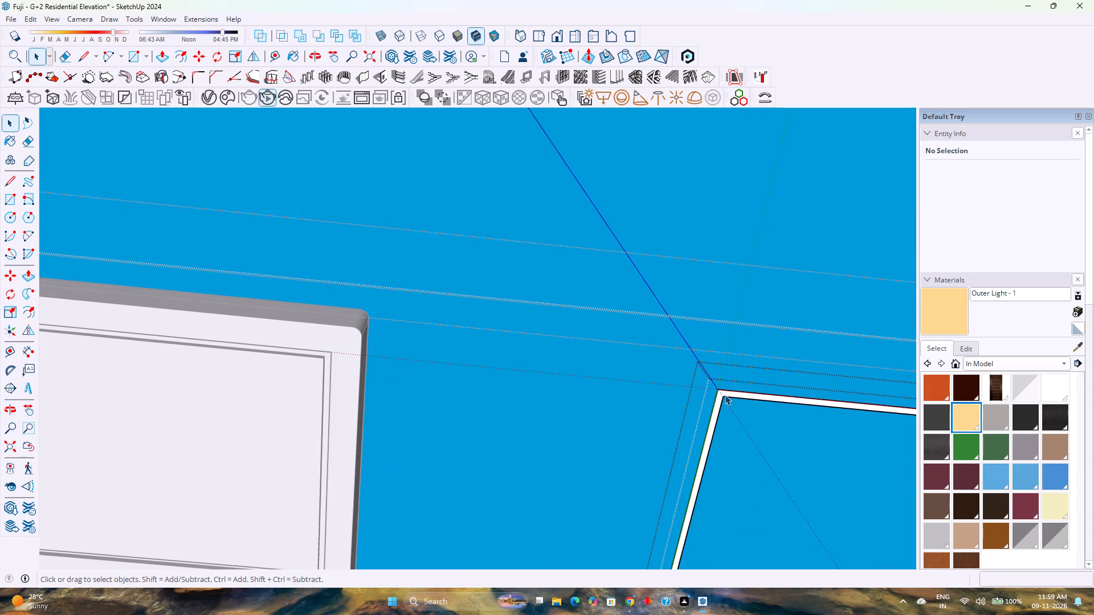
key(p)
click(721, 393)
text(0.5)
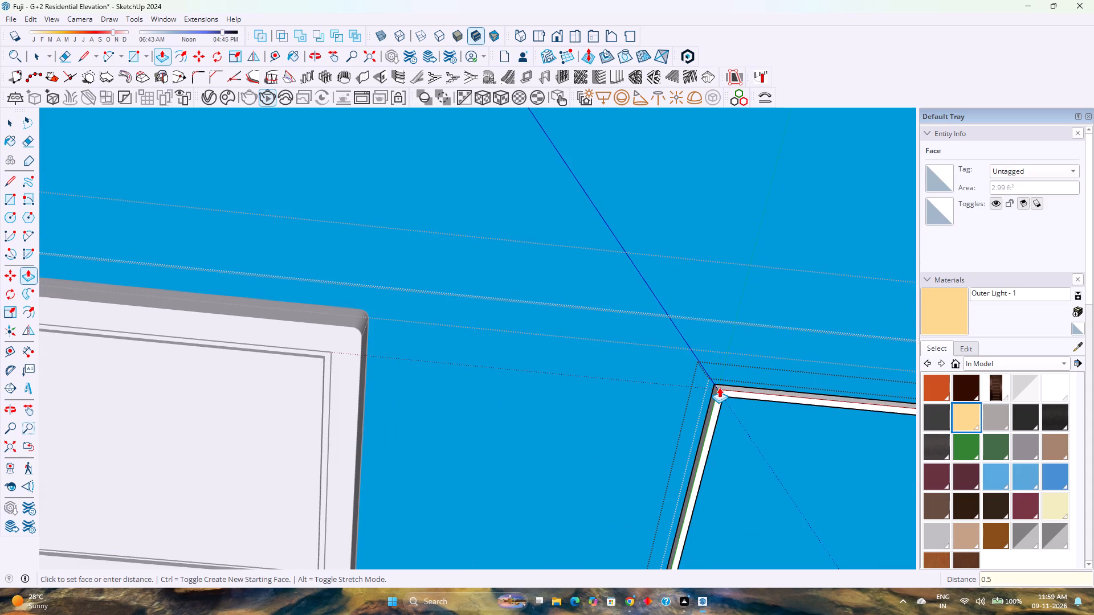
key(Return)
key(space)
scroll(706, 393, up, 3)
scroll(719, 401, down, 1)
scroll(721, 404, up, 5)
scroll(707, 413, down, 2)
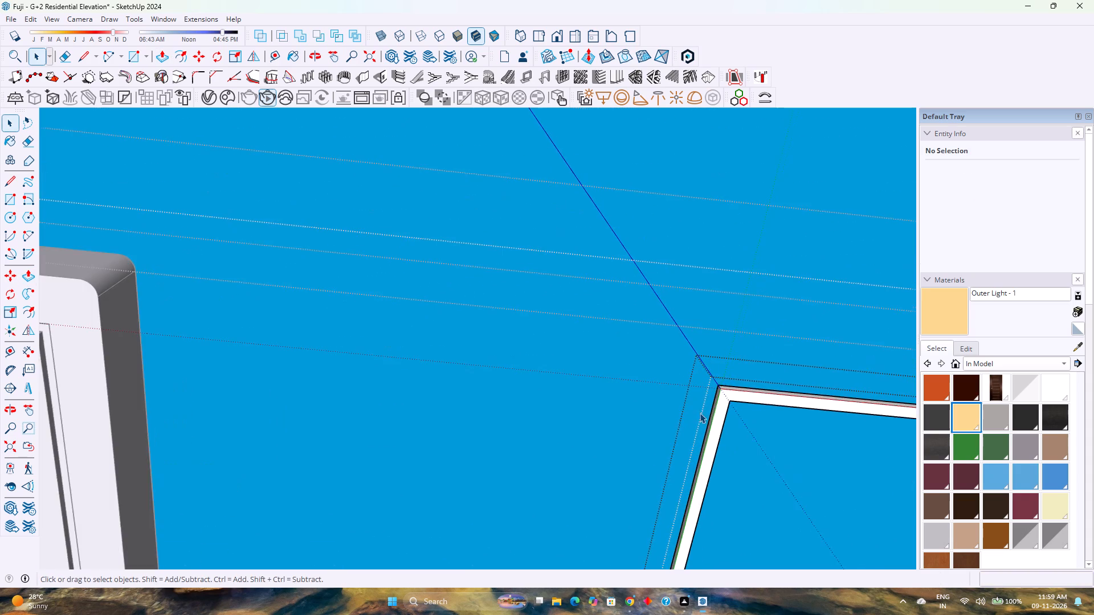
scroll(673, 417, down, 4)
key(Escape)
Place a crosswise guide 2'6" in from the soffit panel's short edge nearest the building.
scroll(660, 418, down, 9)
scroll(451, 446, up, 4)
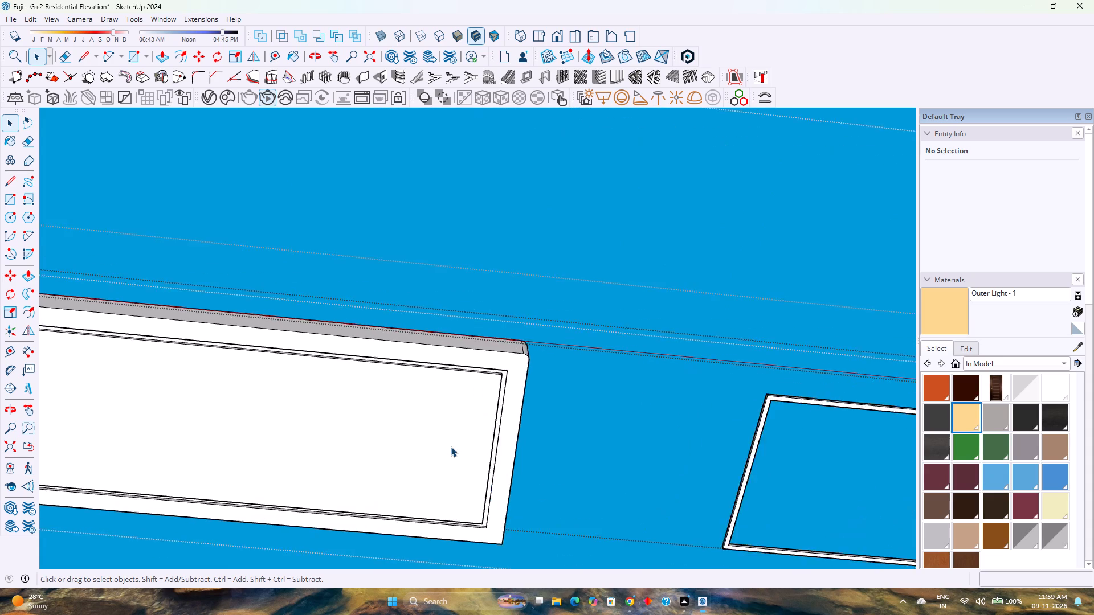
scroll(451, 446, down, 8)
shift+middle_drag(397, 450, 554, 451)
shift+middle_click(556, 450)
click(510, 432)
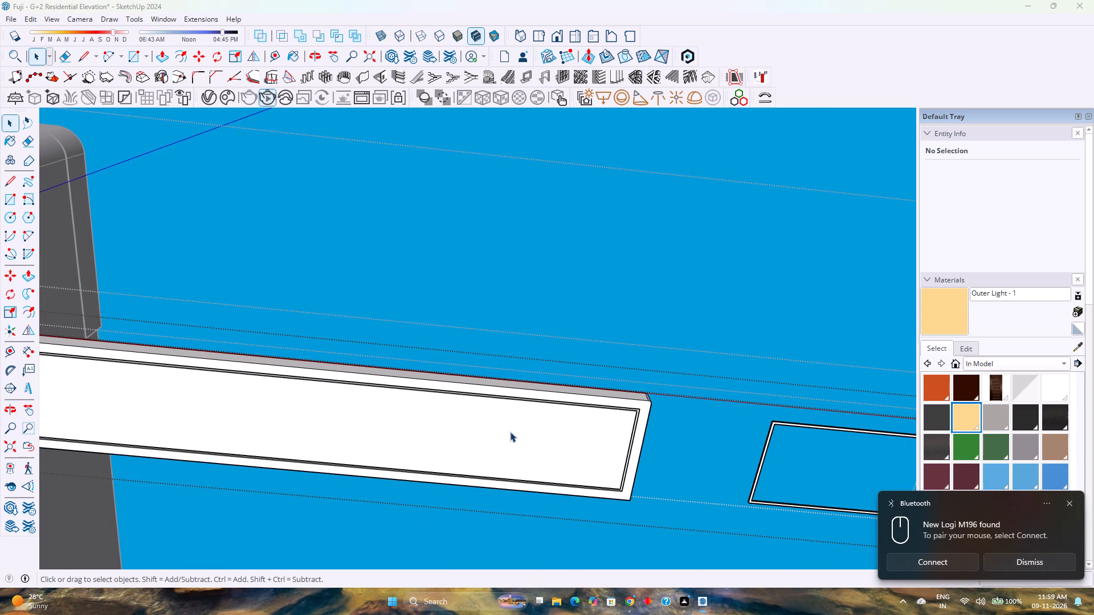
scroll(517, 437, down, 8)
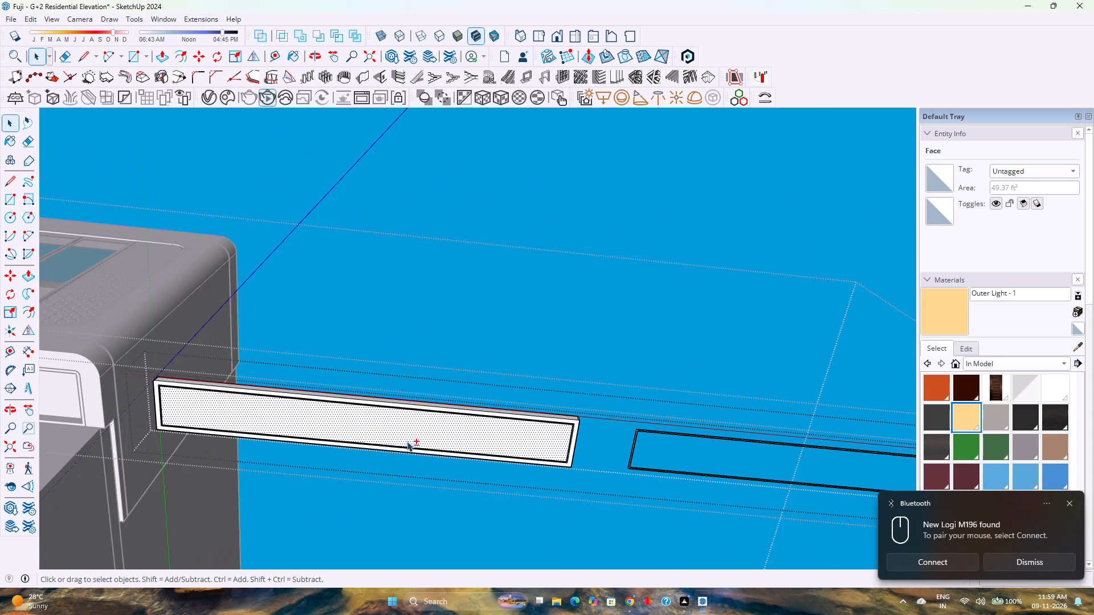
shift+middle_drag(407, 442, 570, 461)
shift+middle_click(570, 461)
click(275, 58)
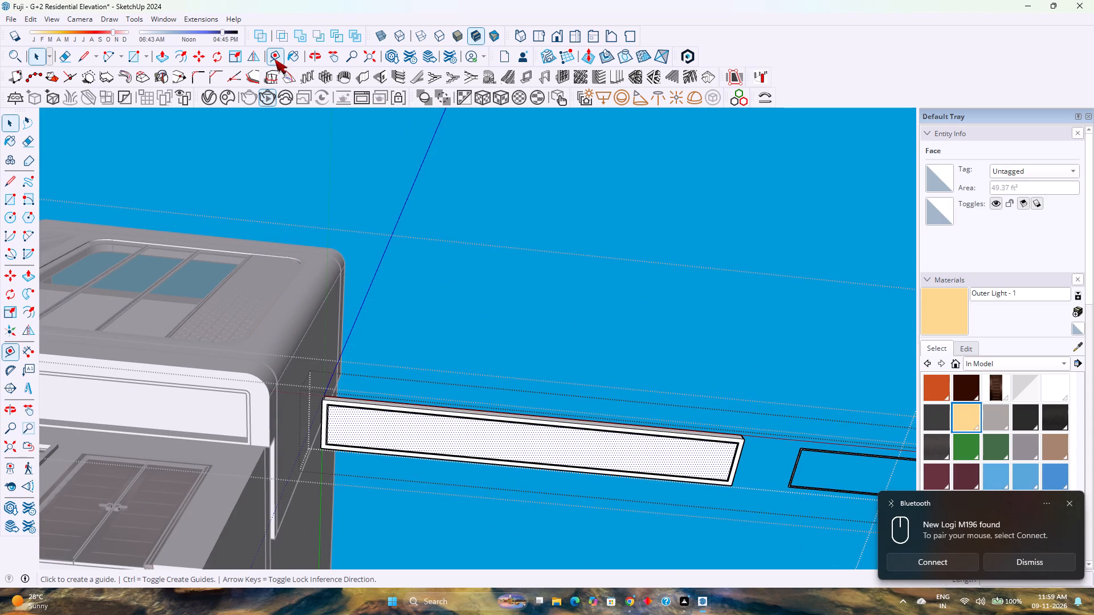
scroll(373, 432, up, 11)
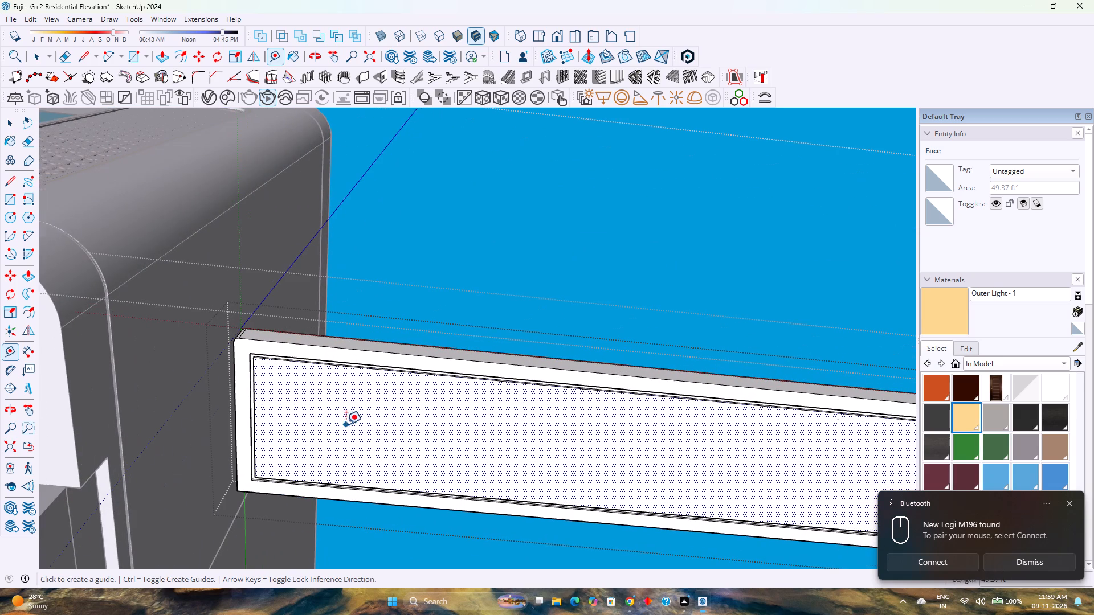
click(237, 388)
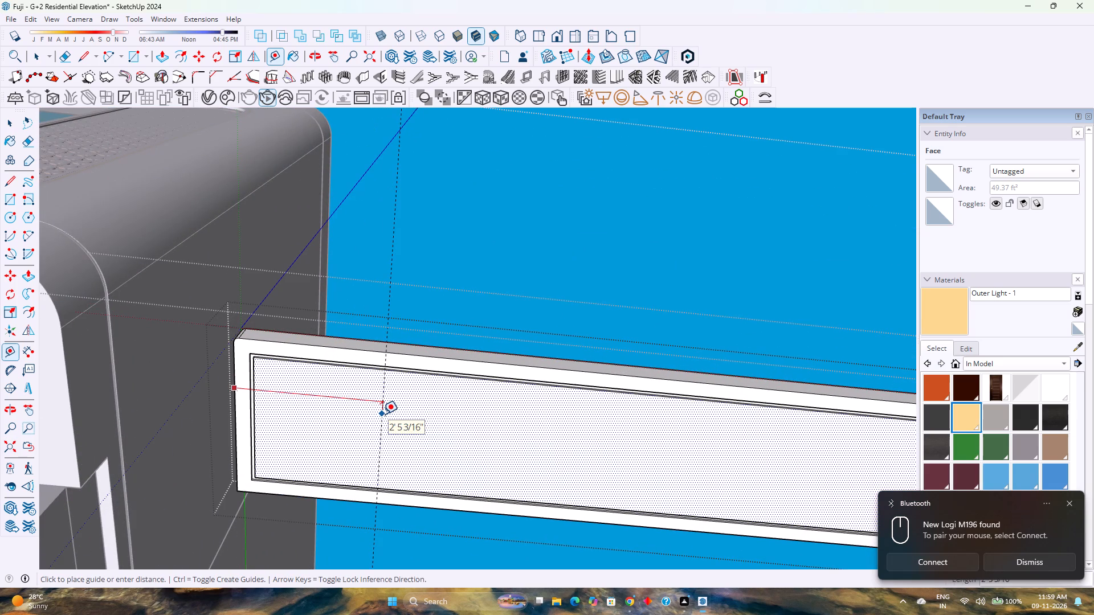
text(2'6")
key(Return)
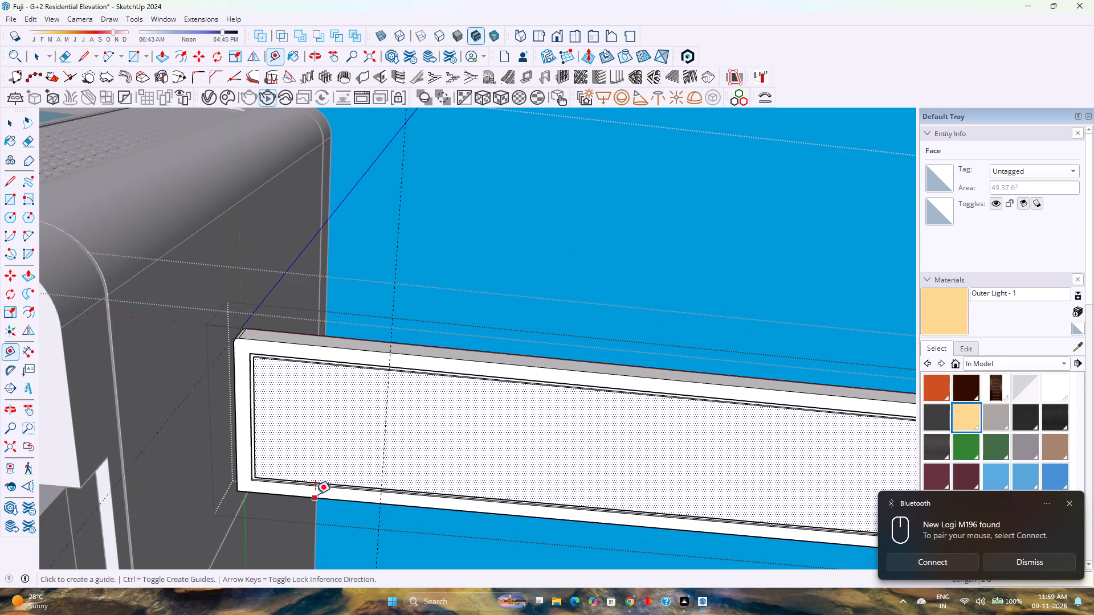
Place a lengthwise guide 1'5.5" in from the soffit panel's long edge.
click(316, 499)
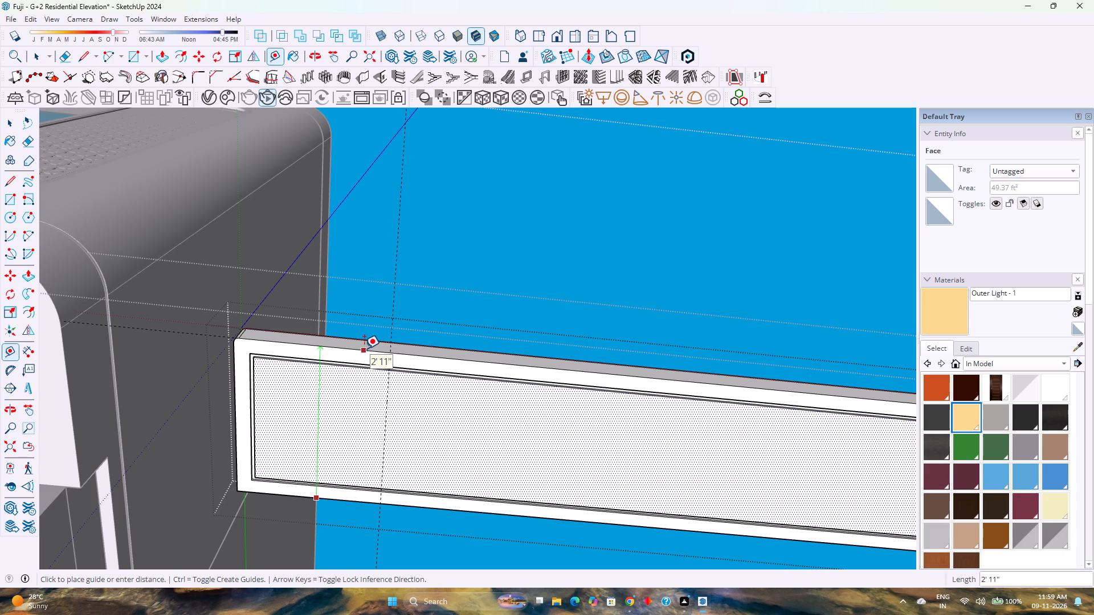
key(1)
key(apostrophe)
key(5)
key(5)
key(BackSpace)
text(.5")
key(Return)
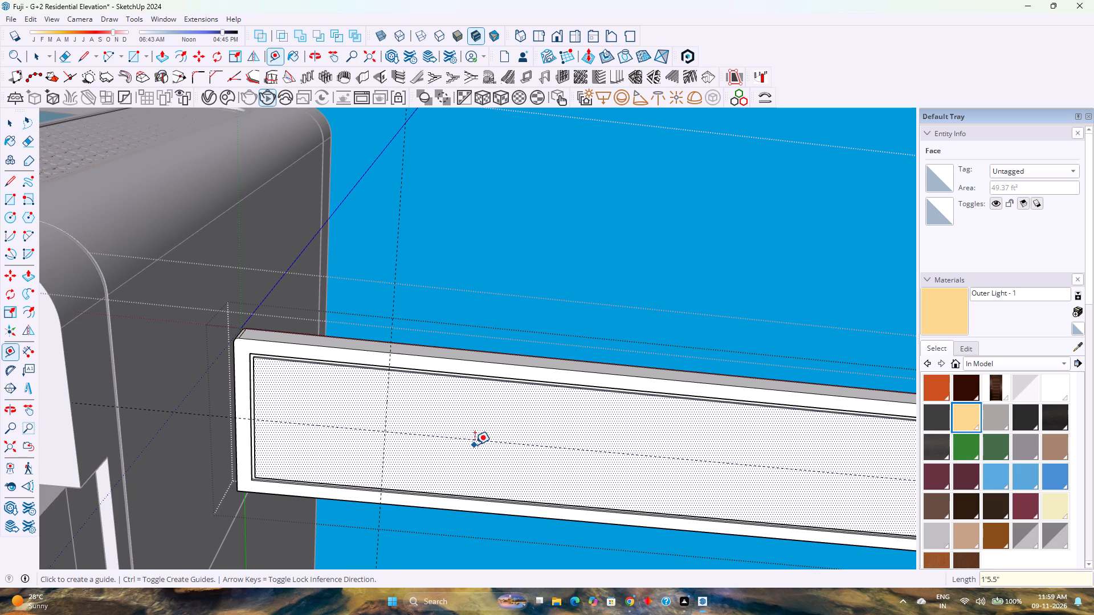
Place a crosswise guide 3' in from the soffit panel's short edge farthest from the building.
scroll(411, 494, down, 13)
shift+middle_drag(511, 456, 305, 408)
scroll(546, 493, up, 4)
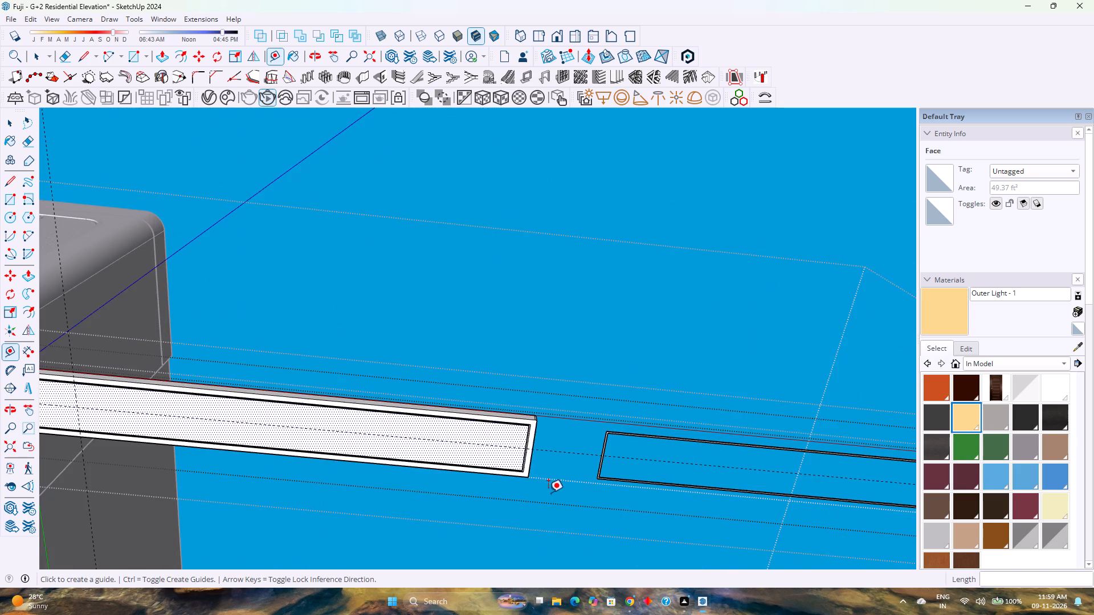
scroll(533, 466, up, 3)
click(530, 466)
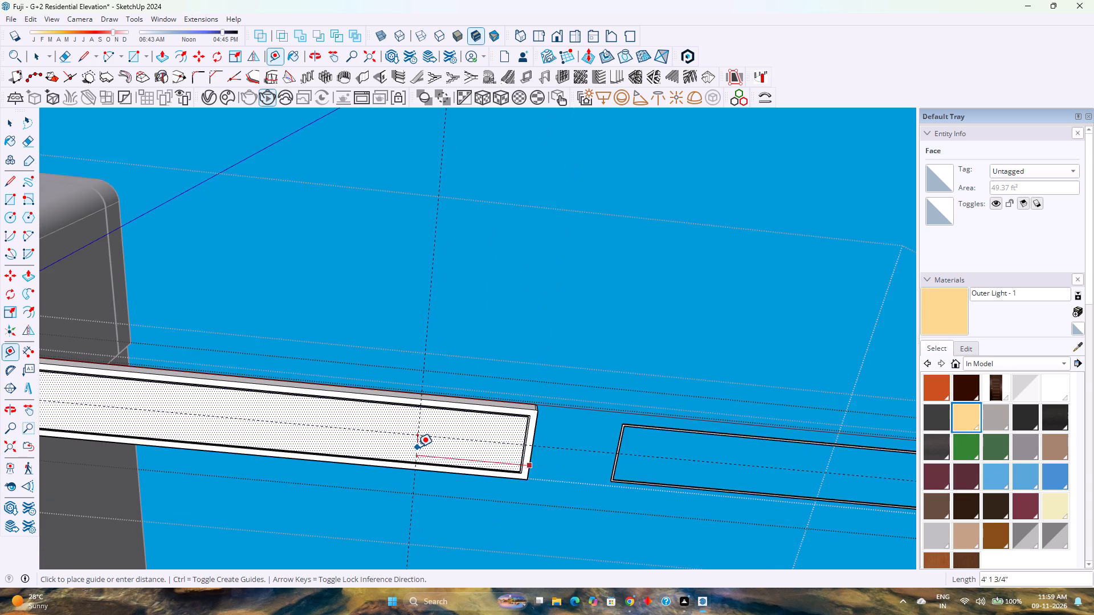
text(3')
key(Return)
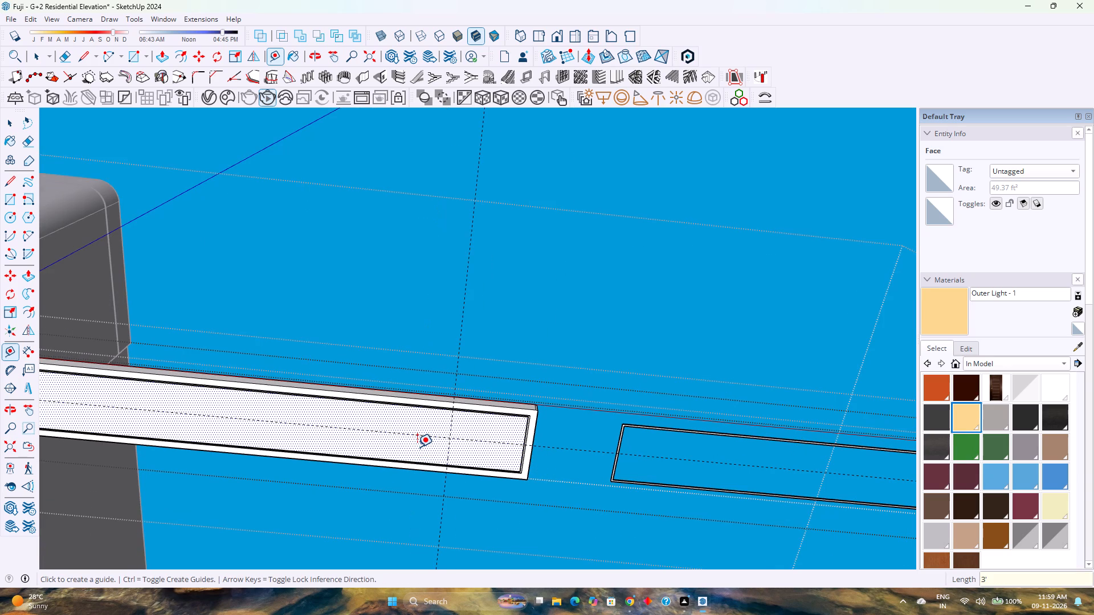
Draw a circle of radius 3" on the panel face where the guides cross nearest the building.
scroll(418, 447, down, 7)
scroll(217, 423, up, 3)
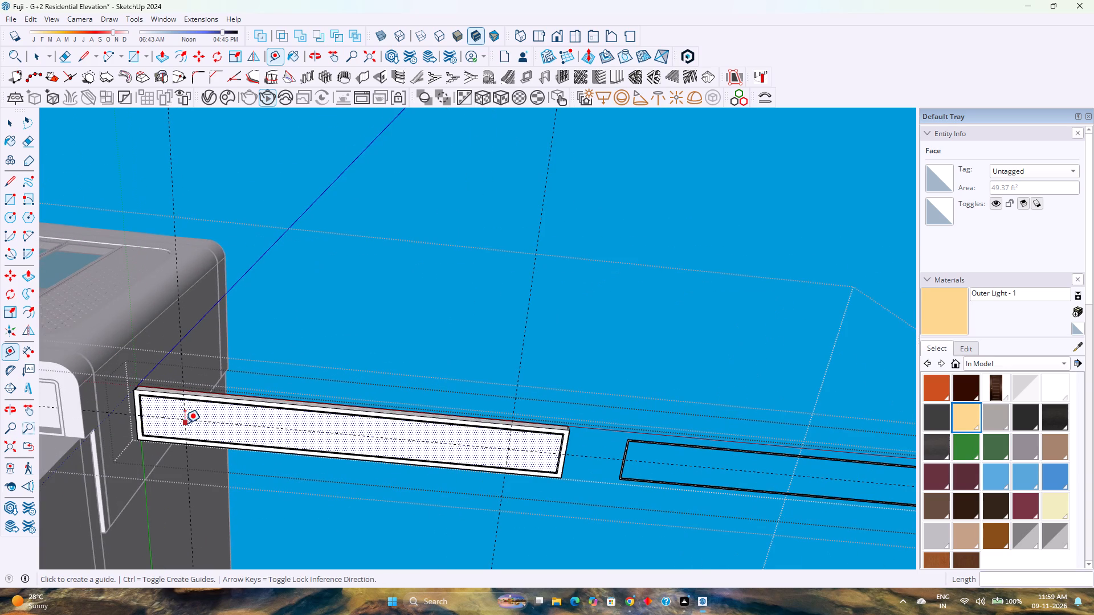
key(c)
scroll(182, 420, up, 7)
click(186, 418)
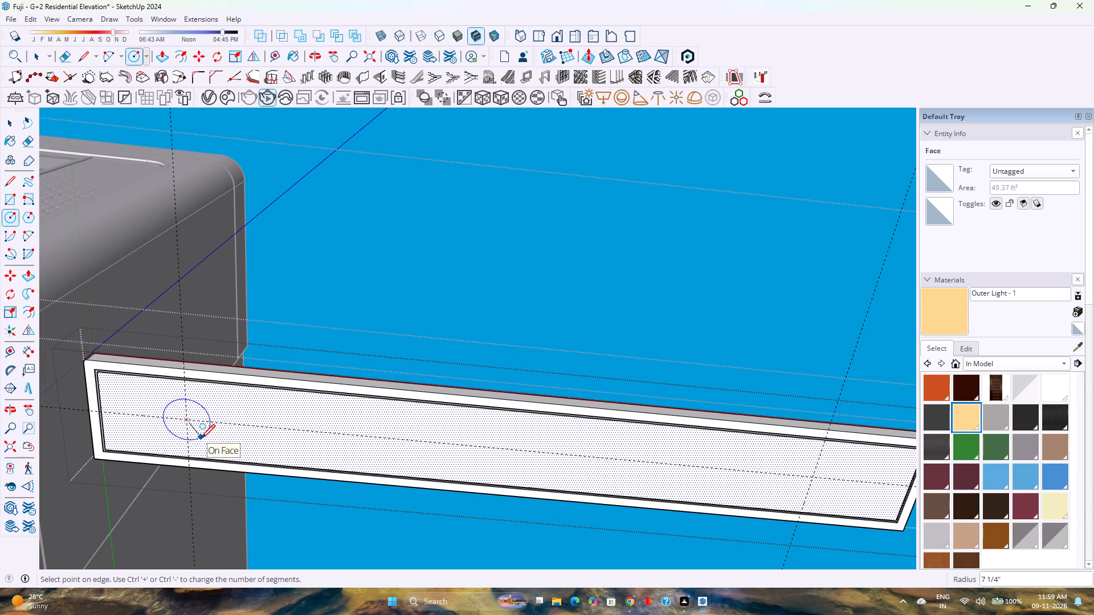
key(3)
key(Return)
scroll(201, 437, up, 3)
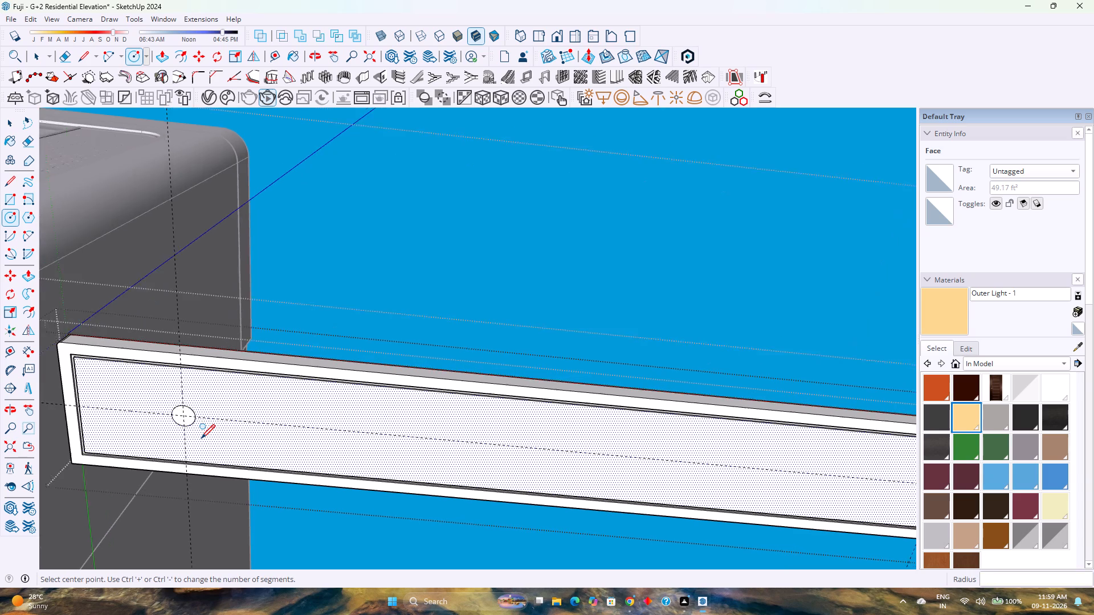
scroll(201, 437, up, 2)
Set the new circle's segment count to 240.
key(space)
click(257, 428)
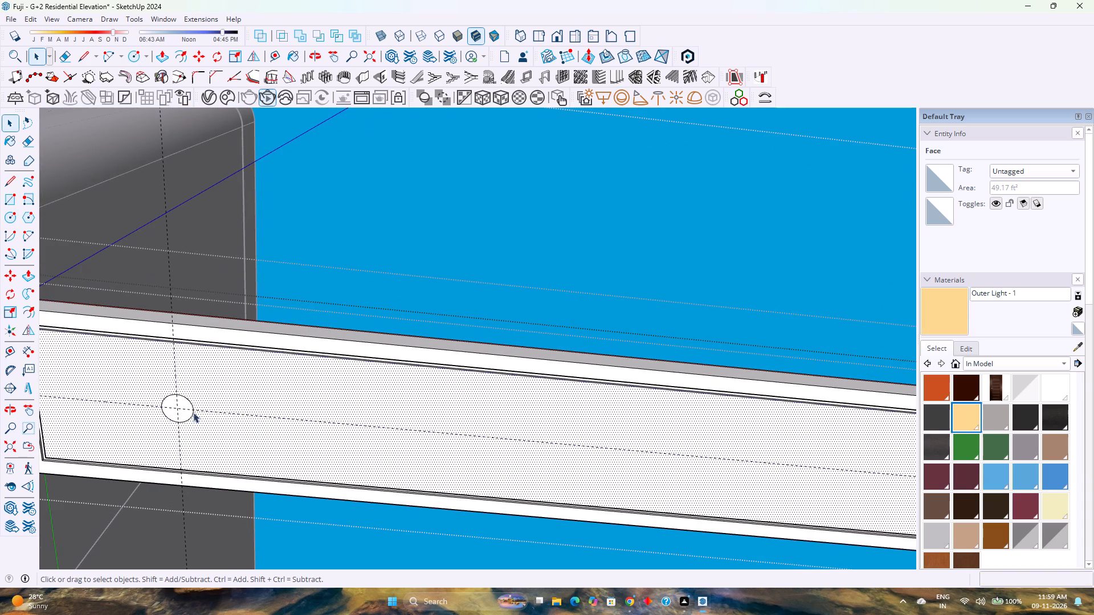
click(191, 403)
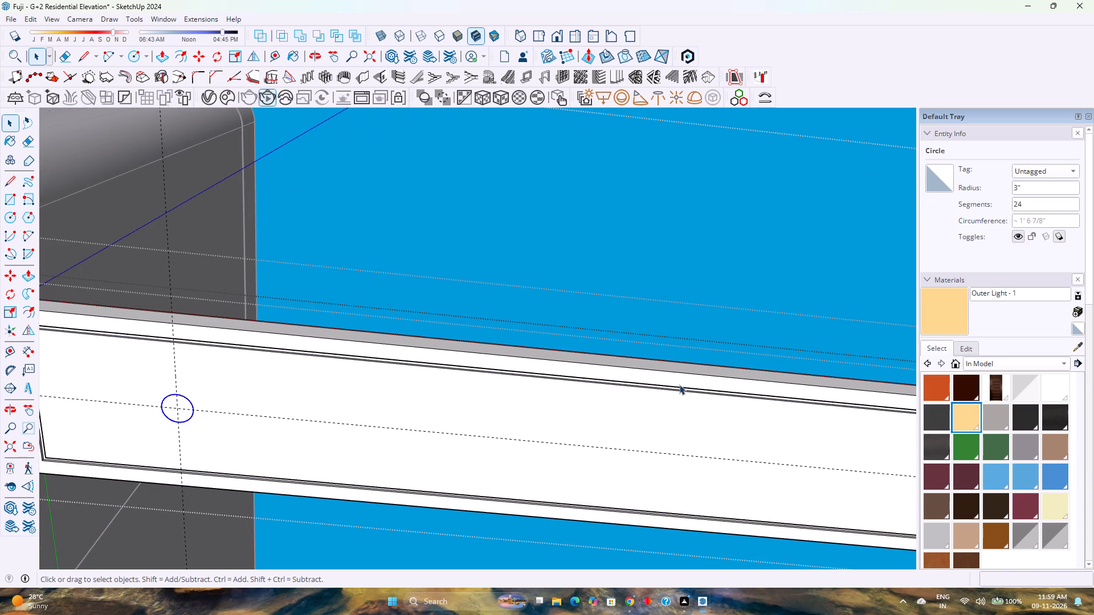
click(1028, 203)
key(0)
key(Return)
Copy the circular face by its centre to the guide intersection at the panel's far end, about 16'8" away.
scroll(166, 433, up, 4)
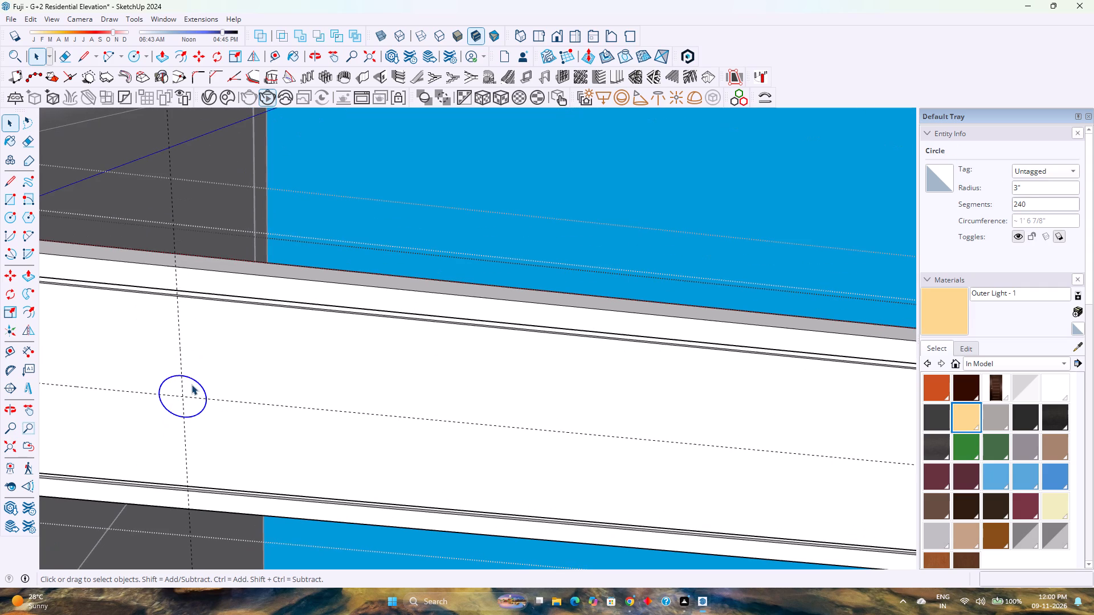
click(191, 384)
key(m)
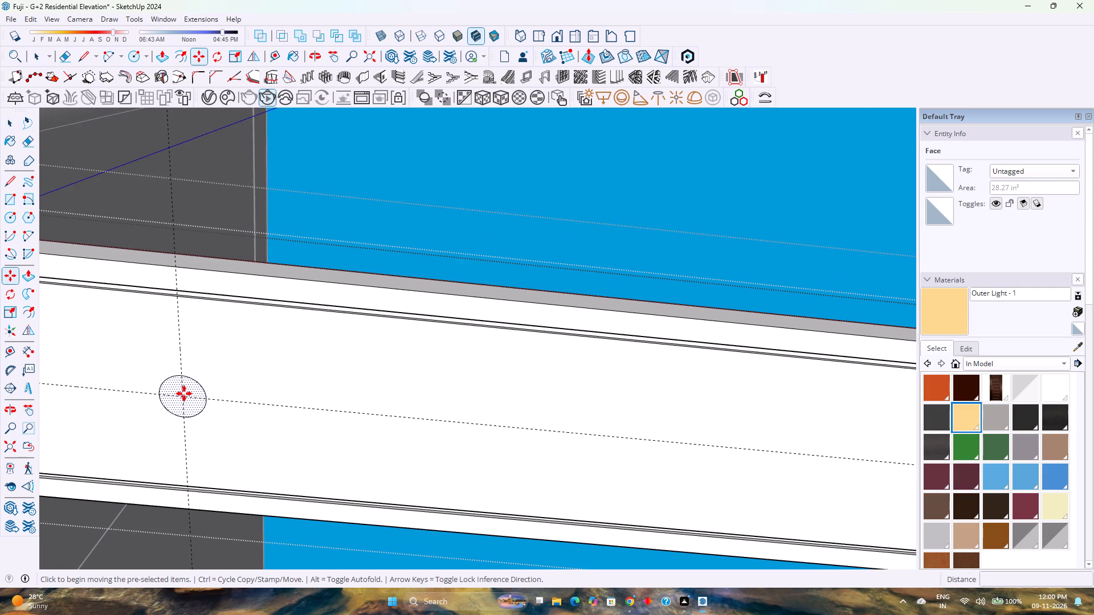
click(183, 396)
scroll(195, 404, down, 8)
scroll(195, 404, up, 1)
scroll(195, 404, down, 4)
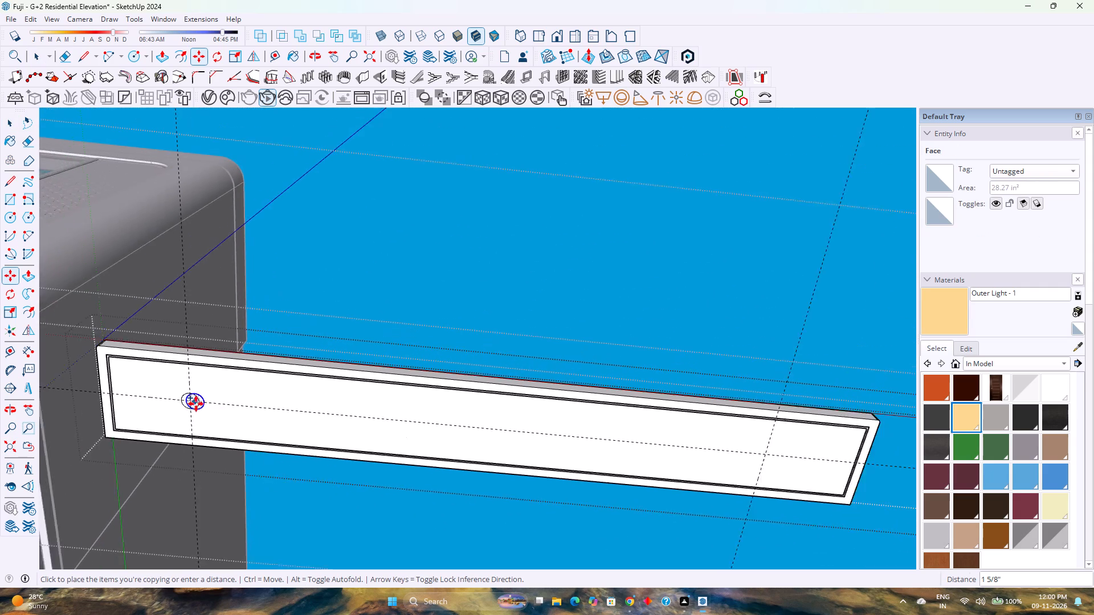
scroll(196, 404, down, 3)
scroll(636, 448, up, 3)
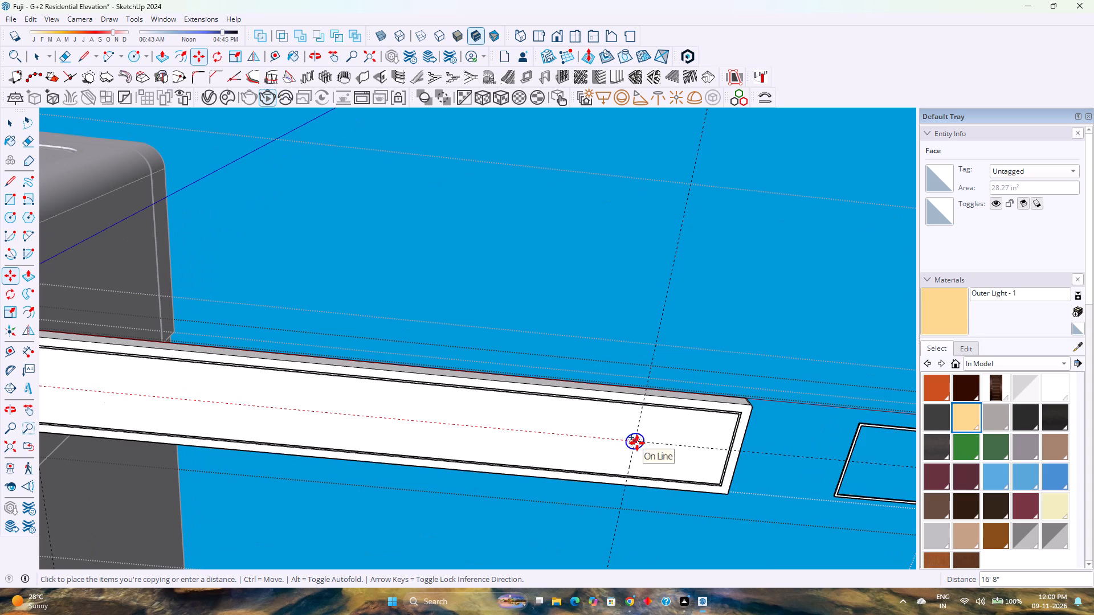
scroll(637, 442, up, 4)
scroll(634, 442, down, 1)
scroll(634, 442, up, 11)
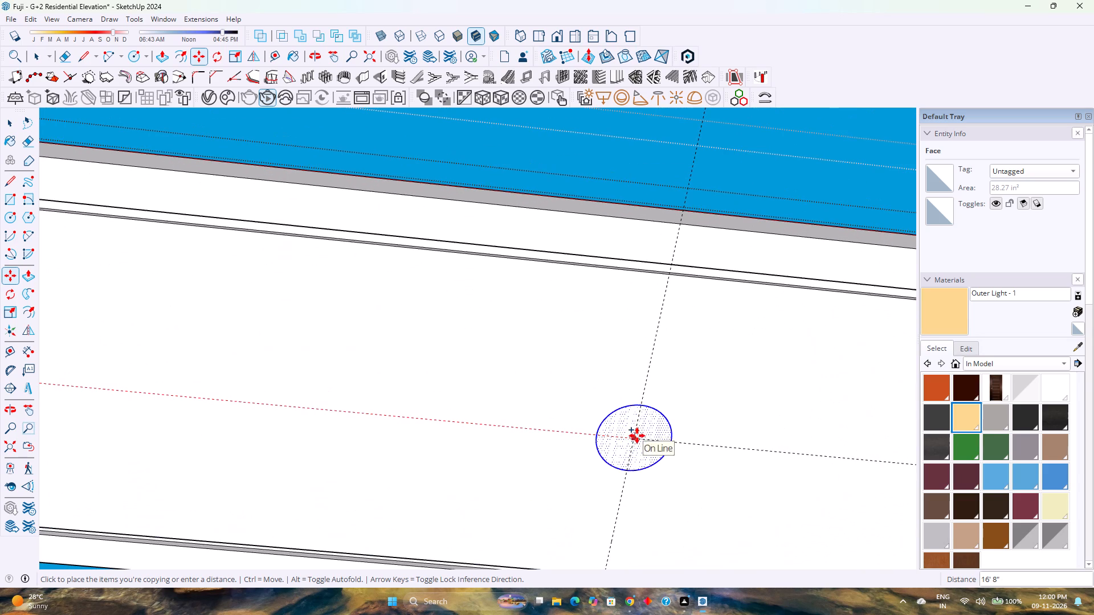
click(637, 438)
Divide the copy distance by 3 to get four evenly spaced circles along the lengthwise guide.
scroll(504, 417, down, 17)
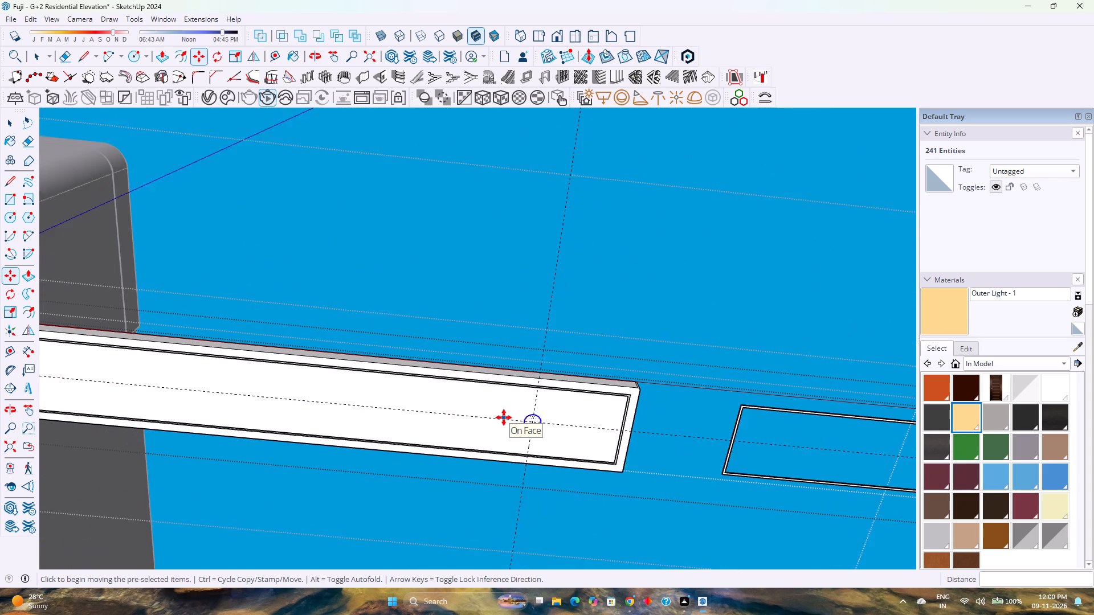
scroll(504, 423, down, 2)
text(/4)
key(Return)
text(/3)
key(Return)
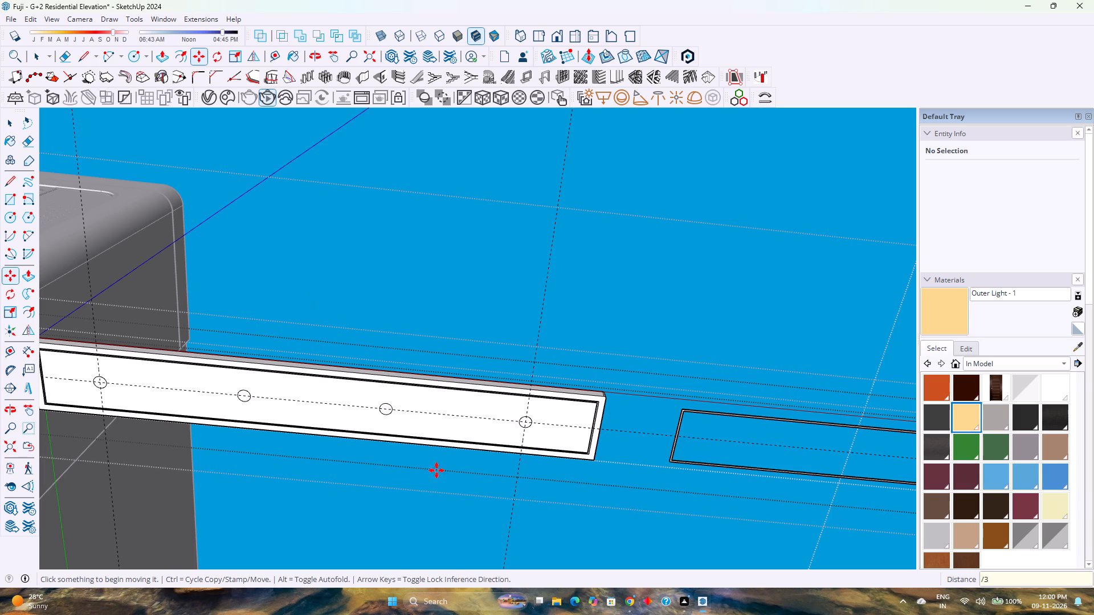
Push the circle farthest from the building 3" into the panel to form a downlight recess.
scroll(444, 463, down, 5)
scroll(473, 446, up, 1)
middle_drag(473, 446, 438, 515)
scroll(454, 482, up, 3)
scroll(454, 481, down, 5)
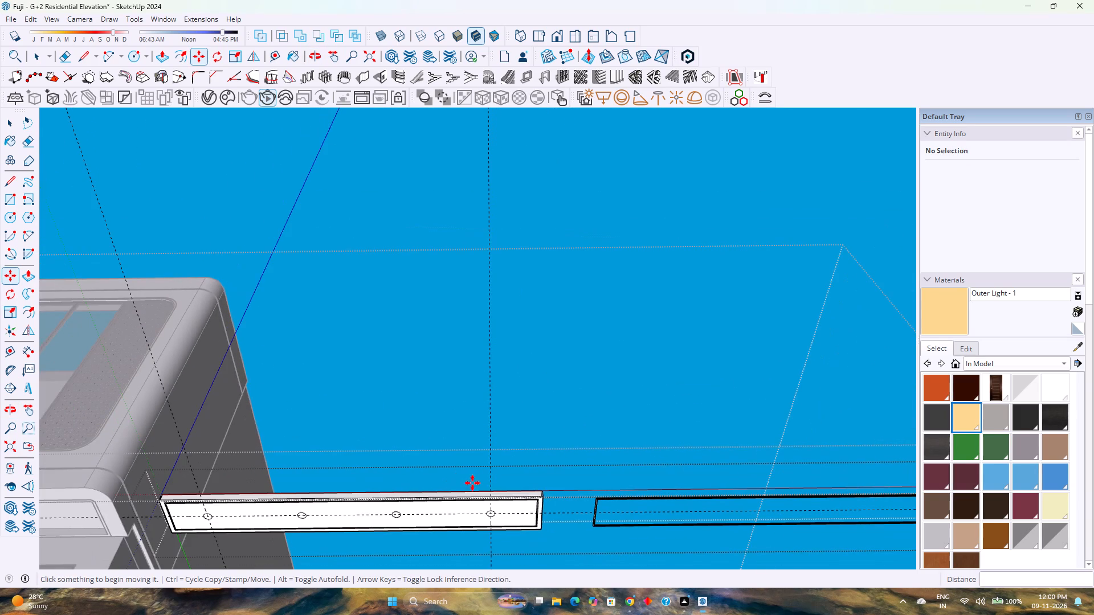
key(space)
scroll(525, 523, up, 9)
scroll(435, 502, up, 7)
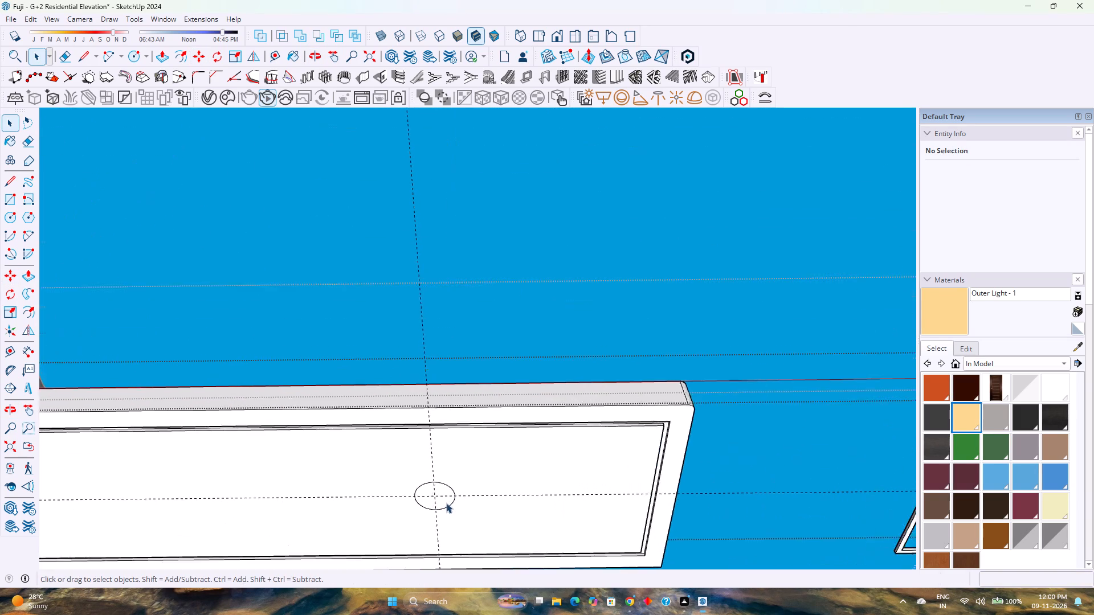
scroll(446, 503, up, 2)
key(p)
click(446, 495)
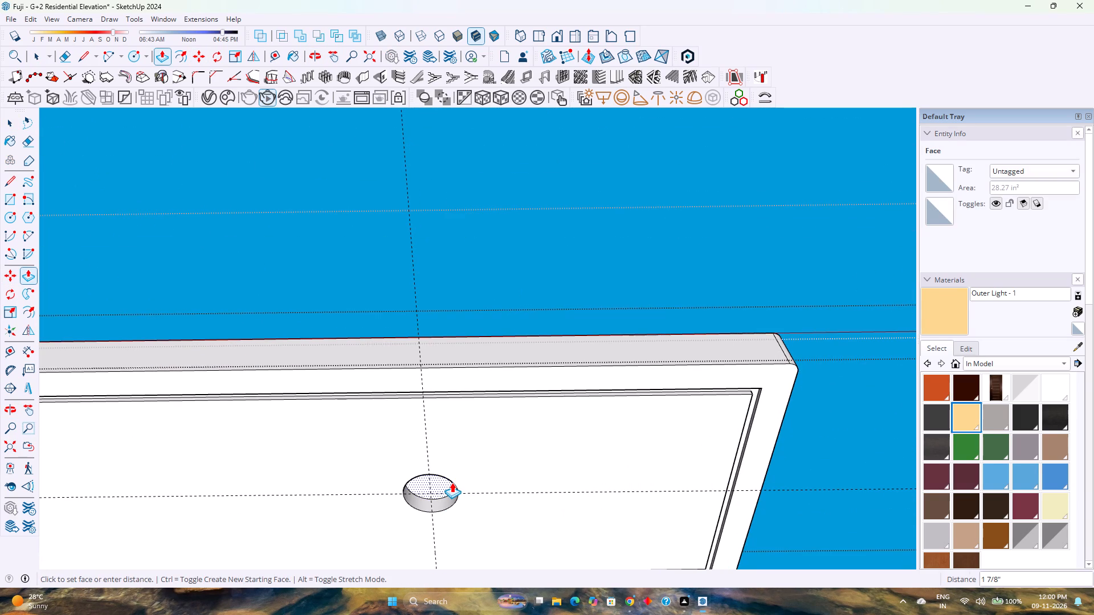
key(2)
key(BackSpace)
key(3)
key(Return)
Repeat the same 3" push on the other three circles, working back towards the building.
scroll(453, 482, down, 9)
shift+middle_drag(321, 496, 569, 505)
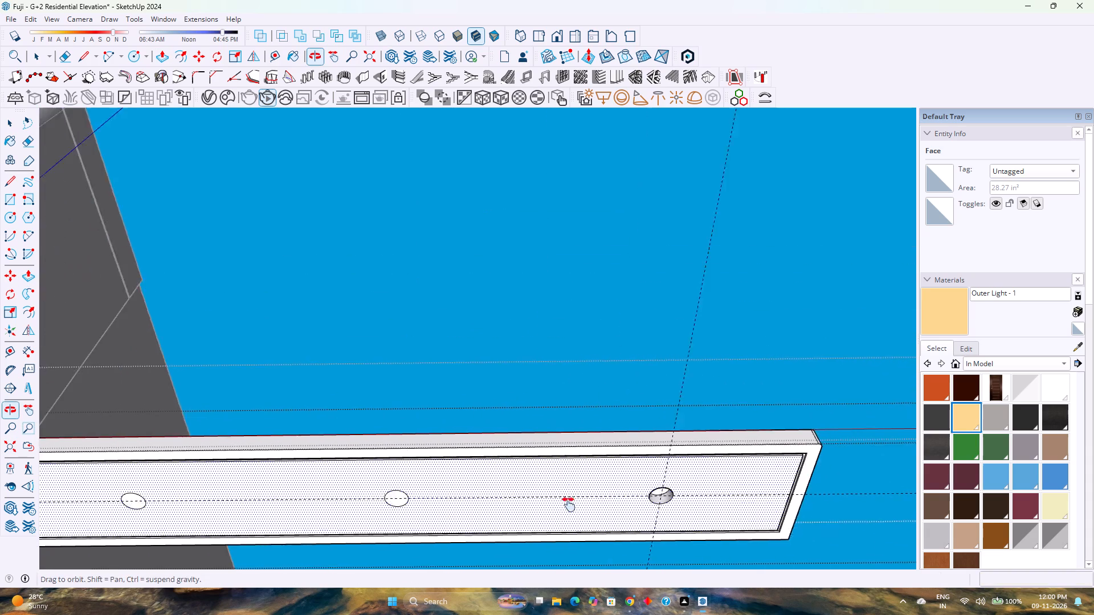
shift+middle_drag(569, 505, 591, 502)
scroll(505, 486, up, 5)
double_click(423, 502)
scroll(423, 502, down, 4)
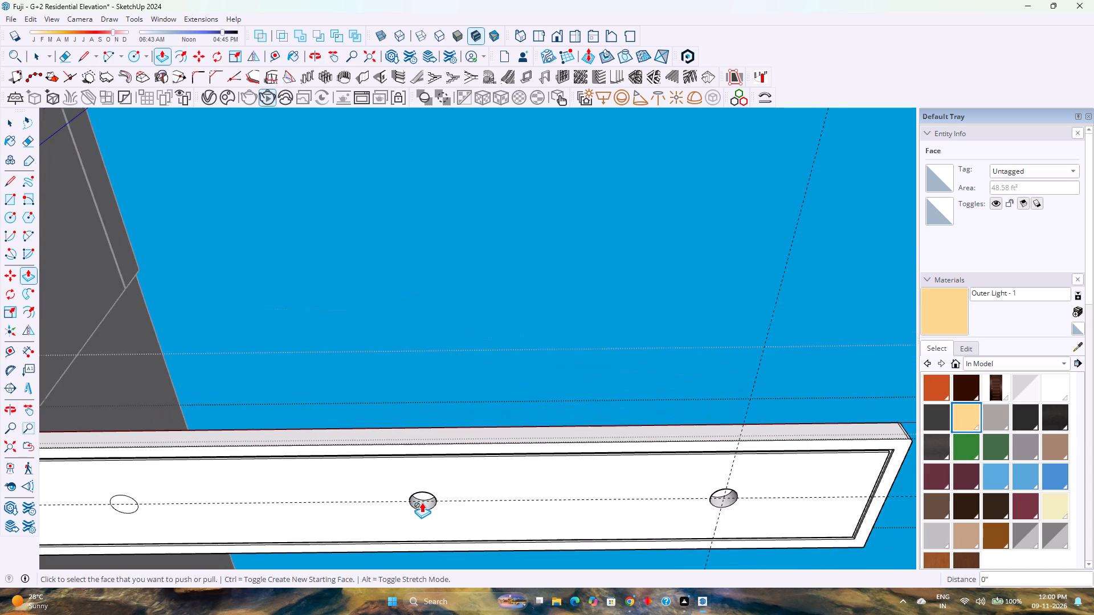
shift+middle_drag(356, 505, 686, 479)
scroll(517, 447, up, 1)
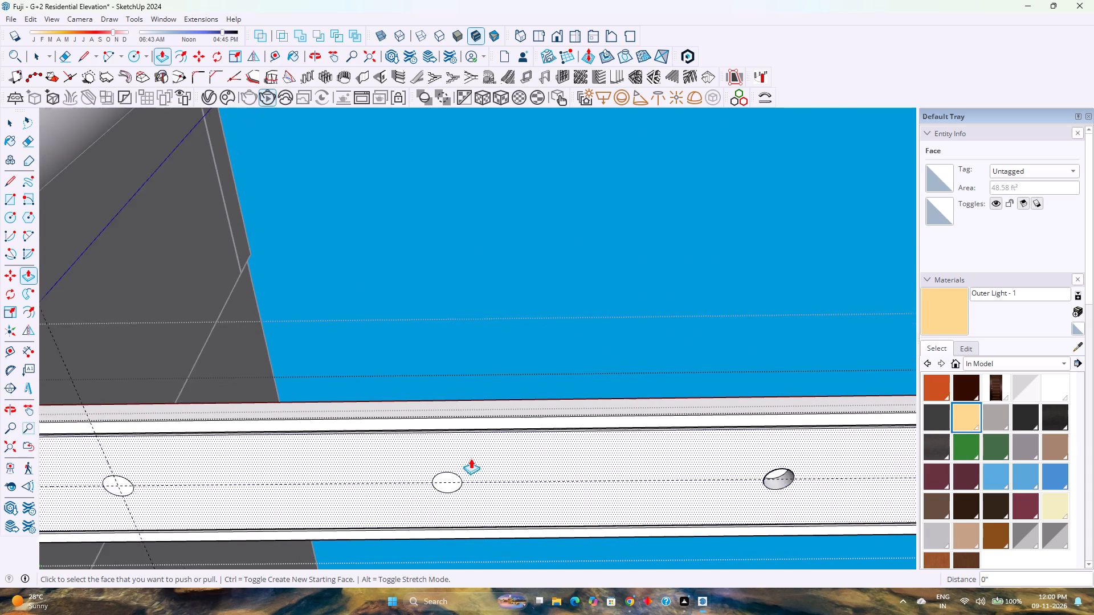
scroll(471, 458, up, 2)
double_click(443, 485)
scroll(443, 485, down, 4)
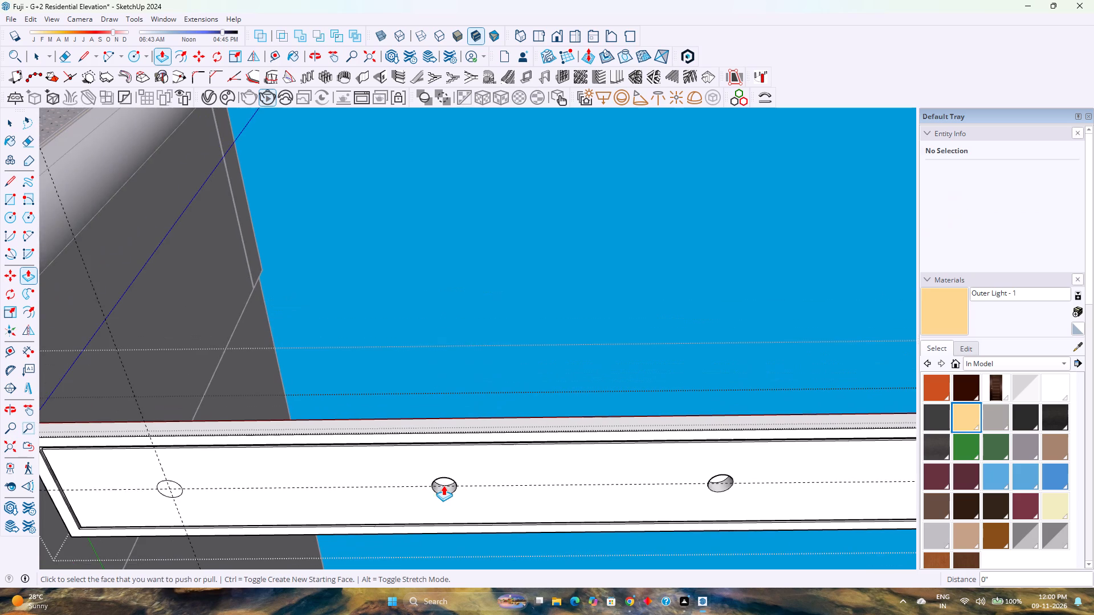
shift+middle_drag(372, 483, 624, 467)
shift+middle_click(624, 467)
scroll(492, 483, up, 3)
double_click(400, 474)
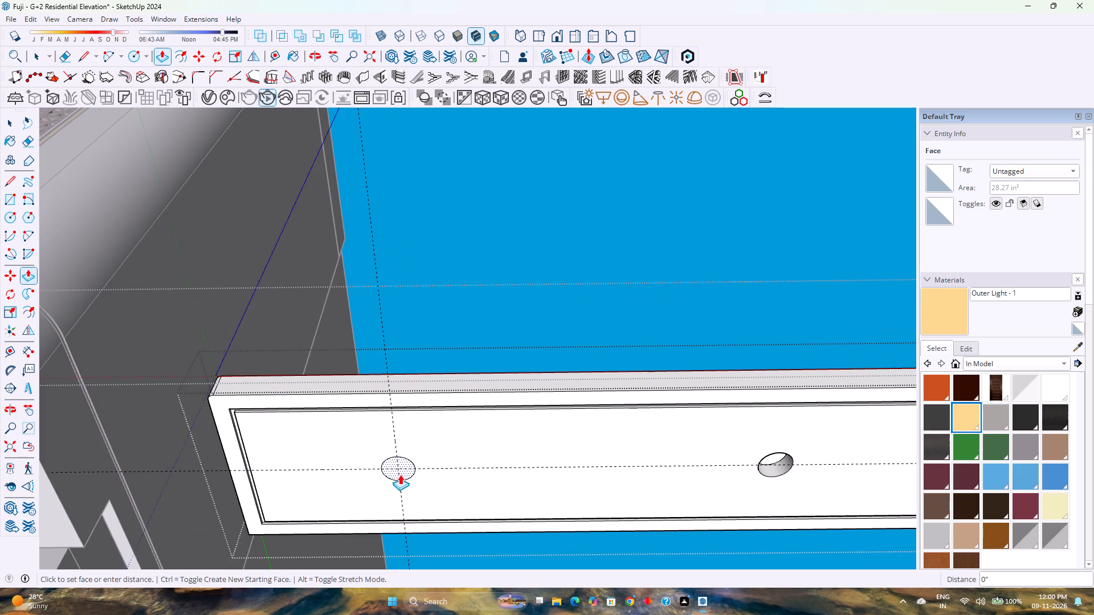
key(space)
Draw a horizontal circle of radius 2" centred in the opening of the recess nearest the building.
key(c)
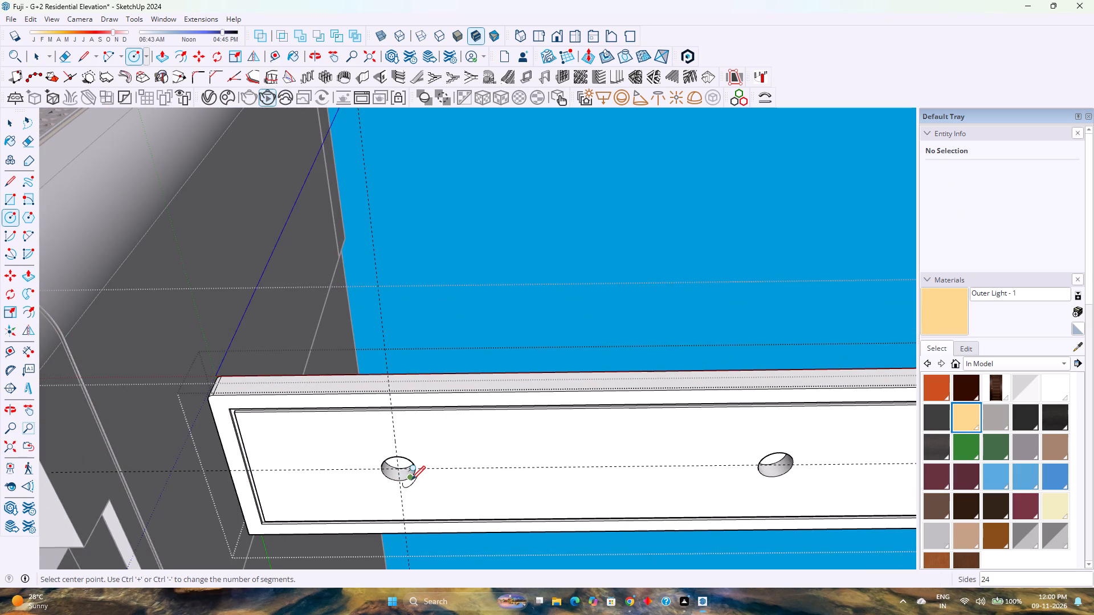
scroll(410, 478, up, 6)
key(Up)
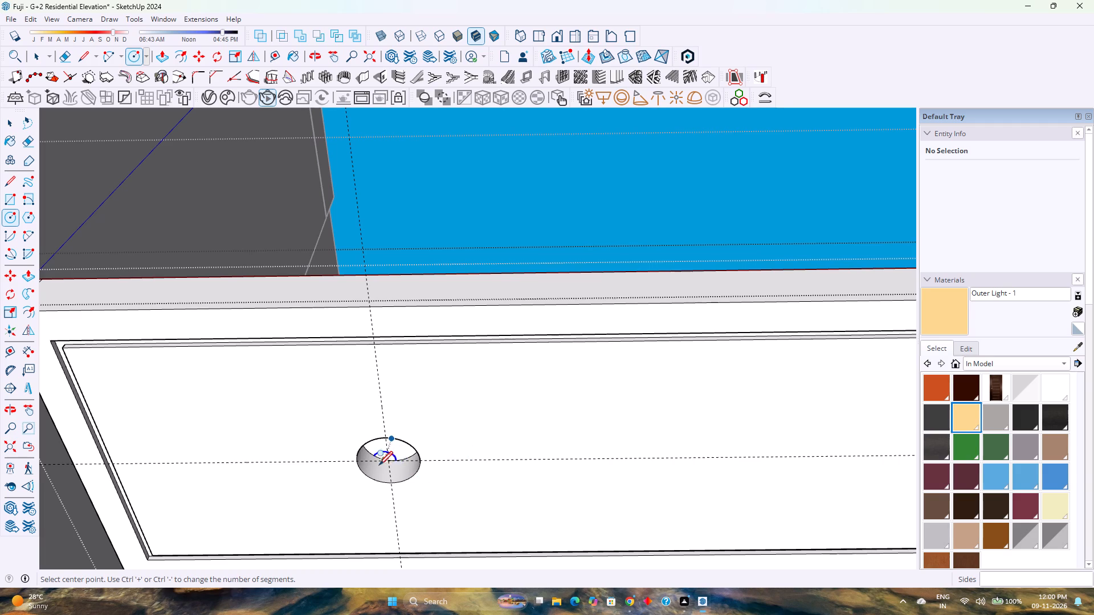
scroll(378, 464, up, 1)
middle_drag(382, 467, 441, 519)
click(375, 453)
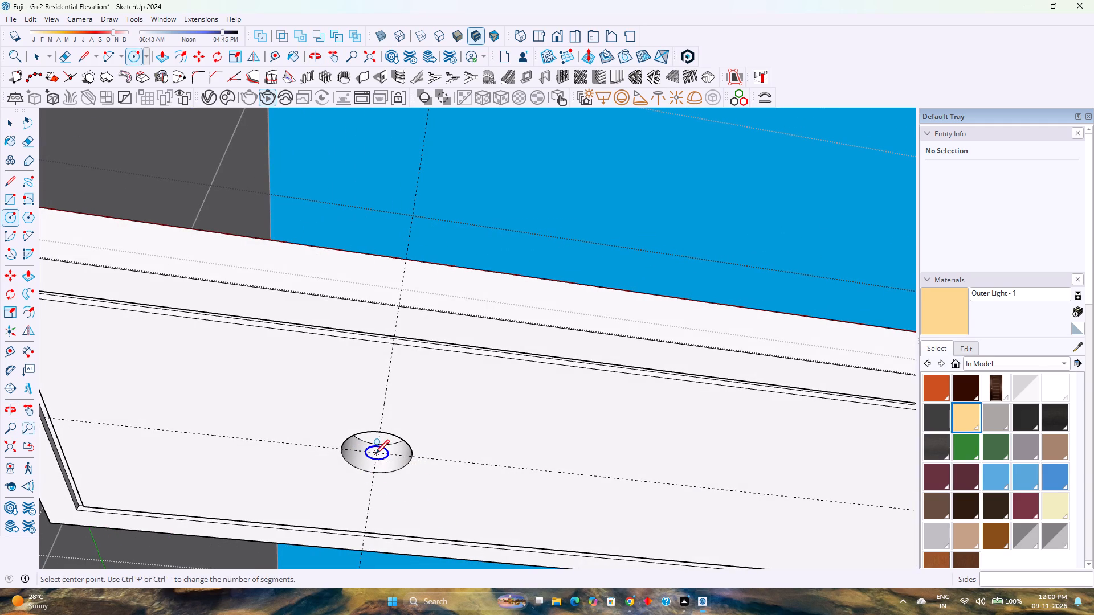
key(2)
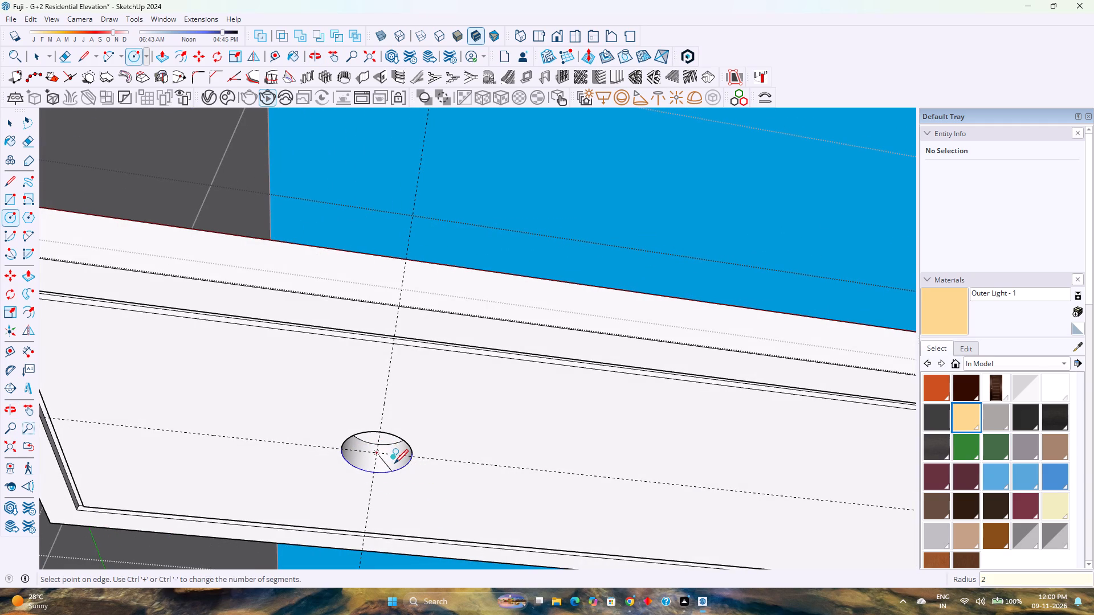
key(Return)
Make the 2" radius circle's face and edge into a component named 1.
key(space)
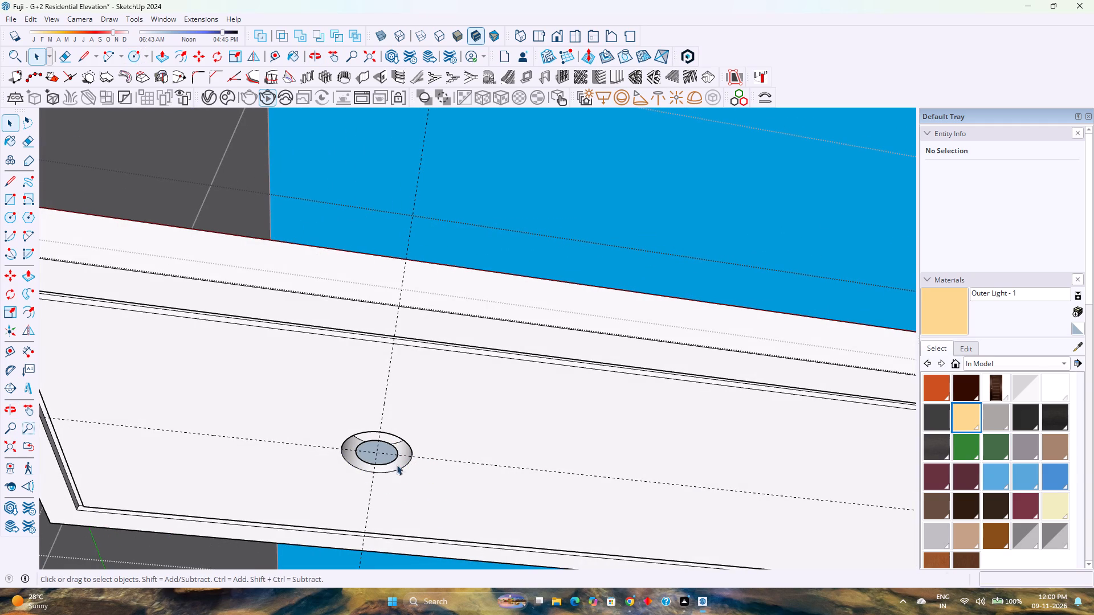
double_click(386, 450)
right_click(386, 450)
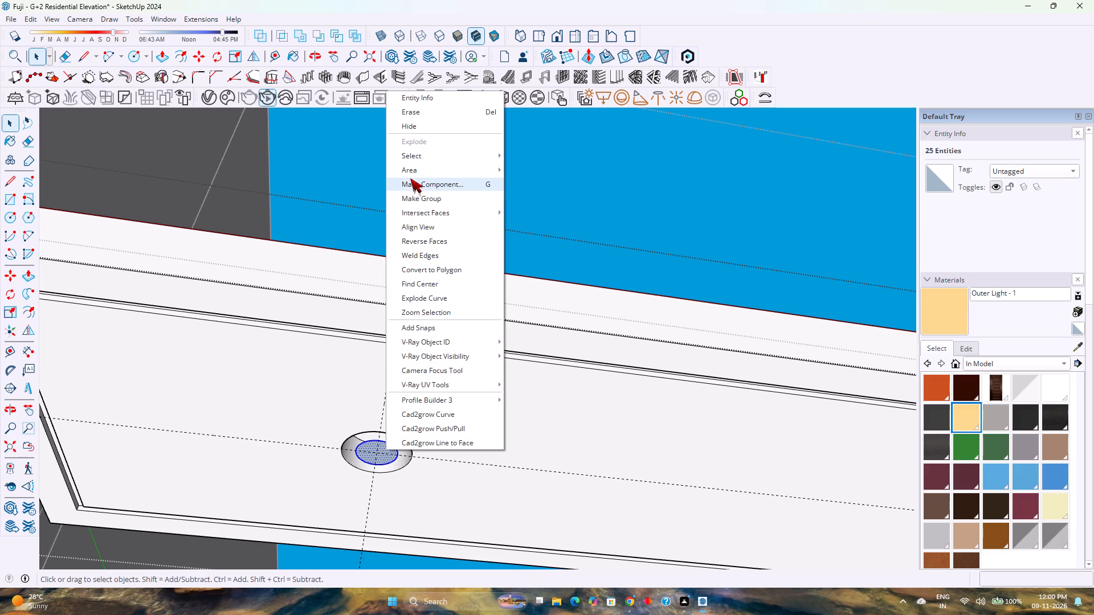
click(410, 178)
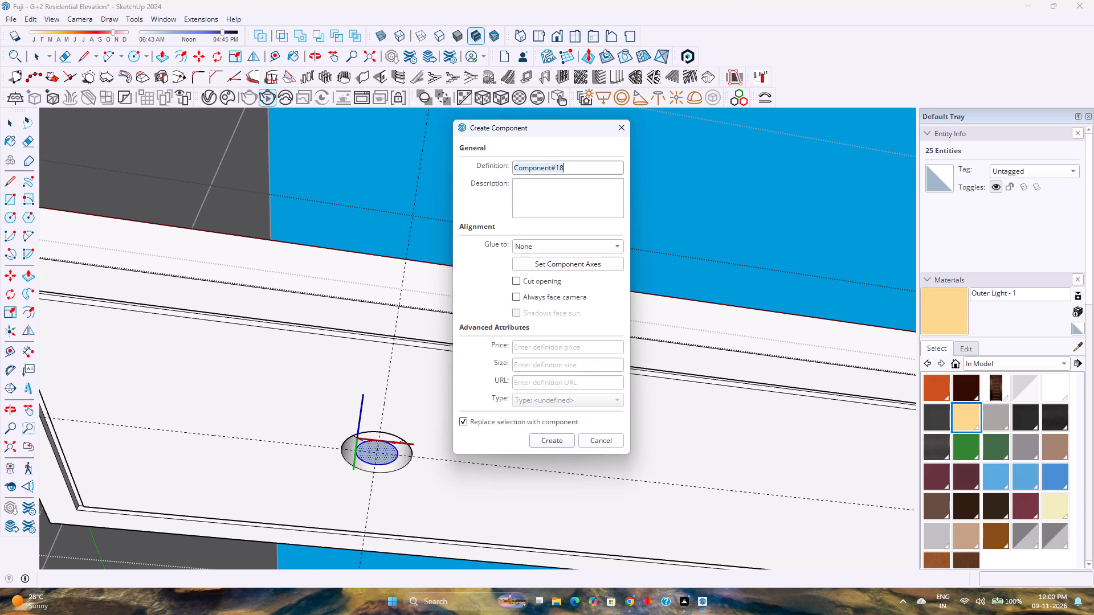
key(1)
key(Return)
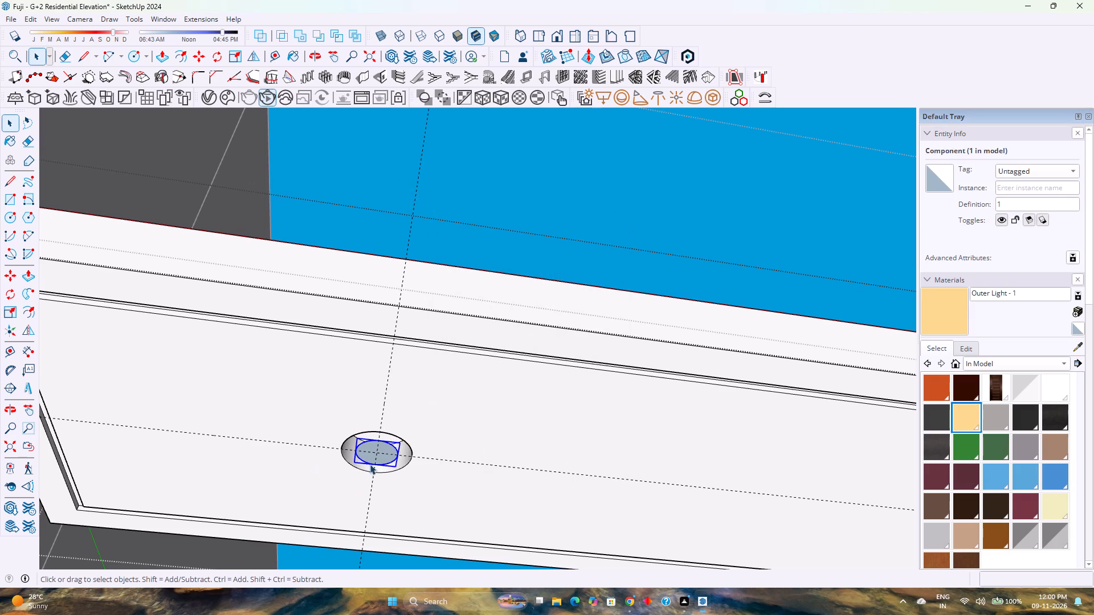
Copy component 1 from the recess nearest the building to the farthest recess, dividing the distance by 3 for evenly spaced copies.
key(m)
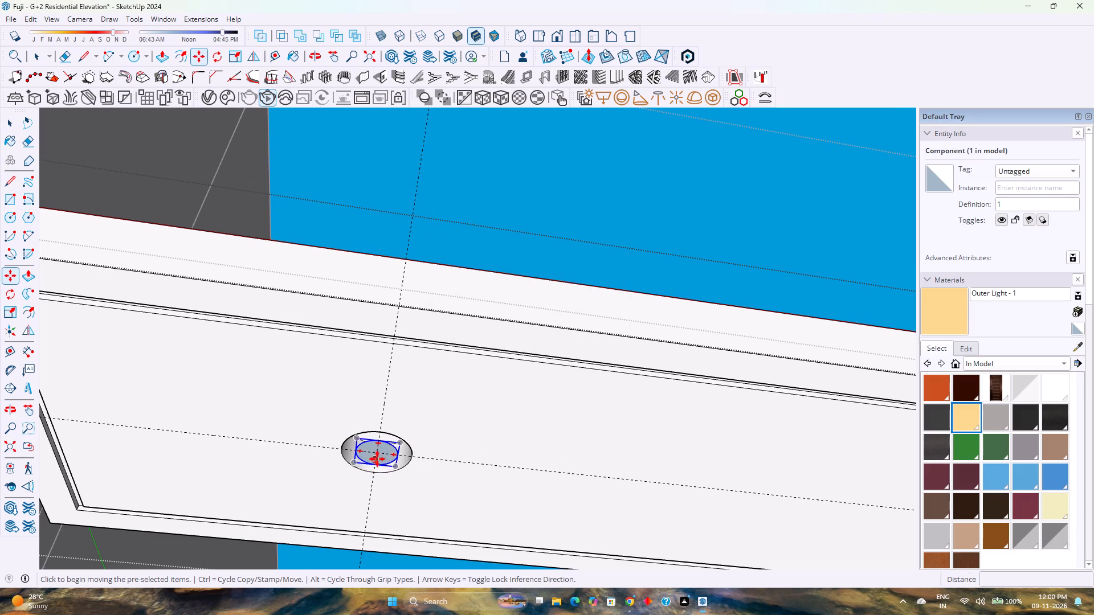
click(377, 456)
scroll(493, 461, down, 7)
shift+middle_drag(554, 456, 228, 456)
shift+middle_click(228, 456)
scroll(229, 456, down, 7)
scroll(748, 523, up, 4)
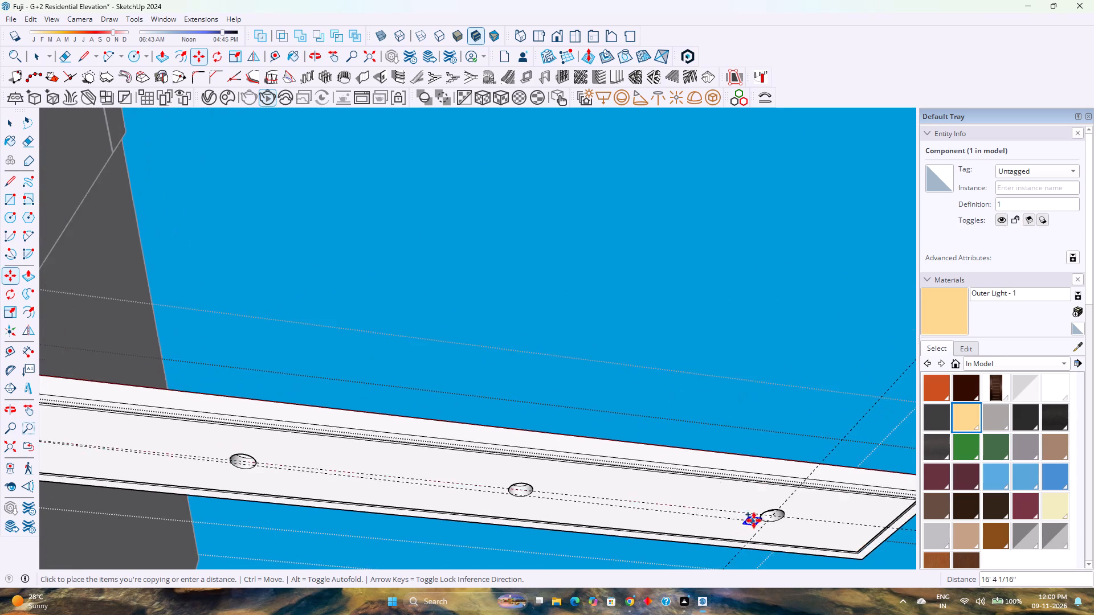
scroll(754, 520, up, 10)
click(779, 510)
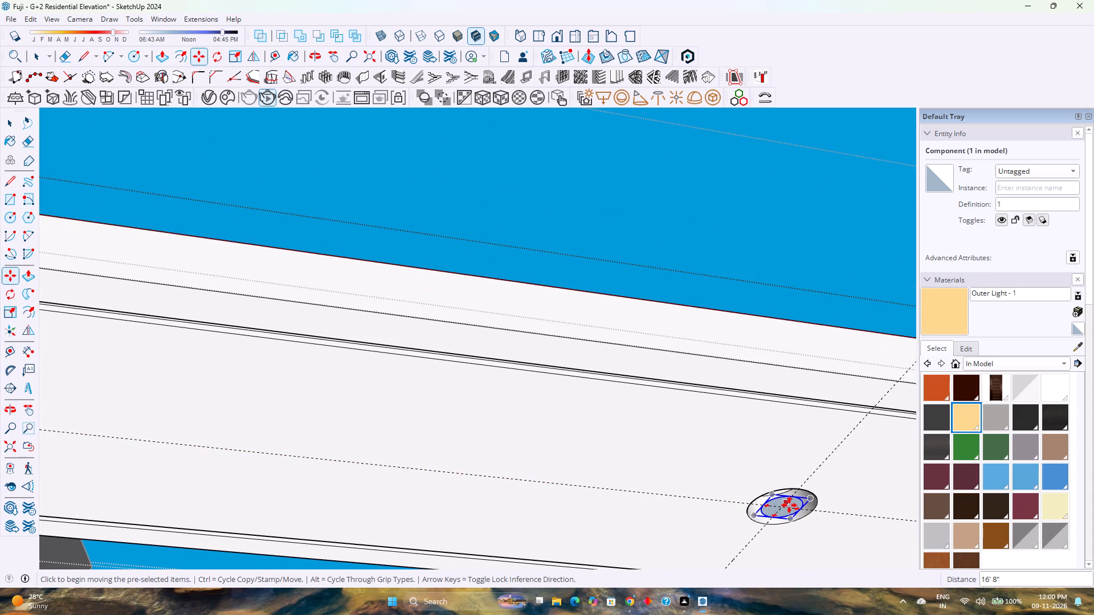
text(/3)
key(Return)
scroll(758, 469, down, 15)
key(space)
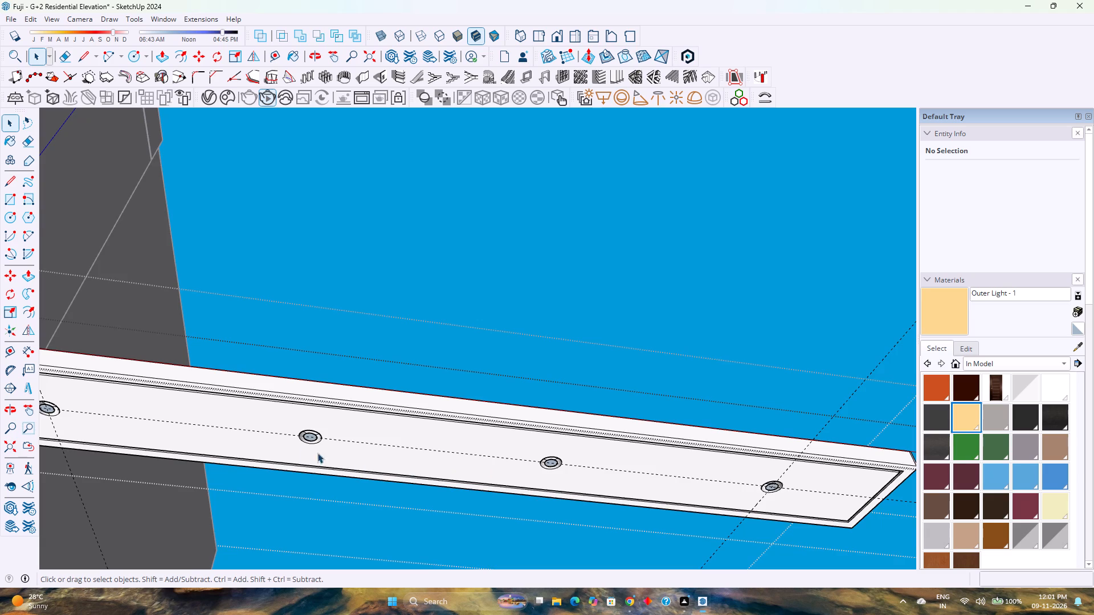
Open one of the component 1 copies and set its circle to a 3" radius and 240 segments.
scroll(290, 443, up, 14)
double_click(349, 435)
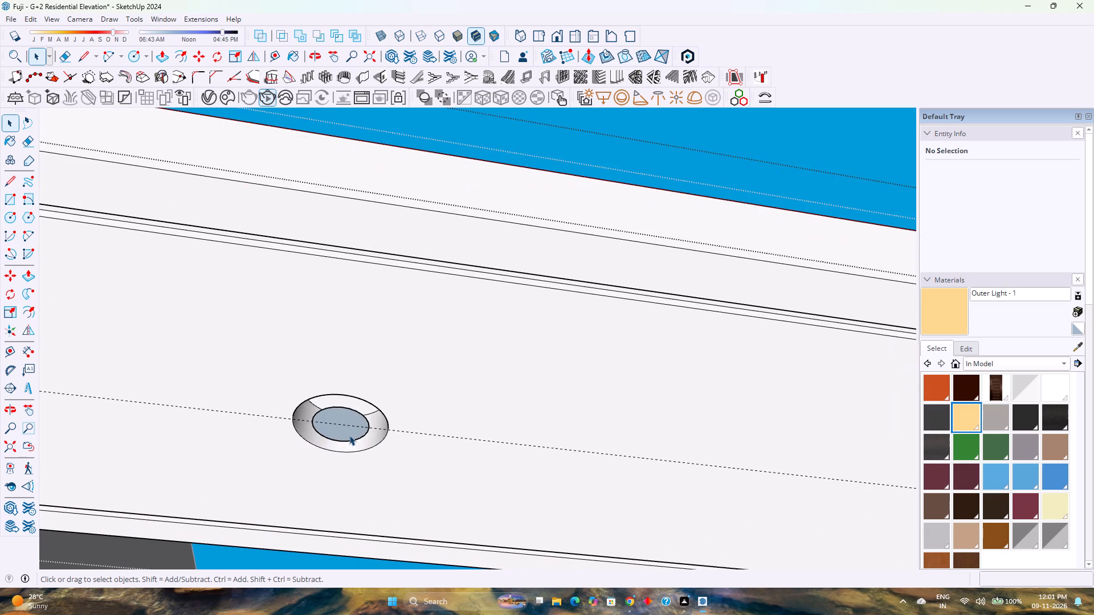
scroll(354, 433, up, 3)
click(374, 421)
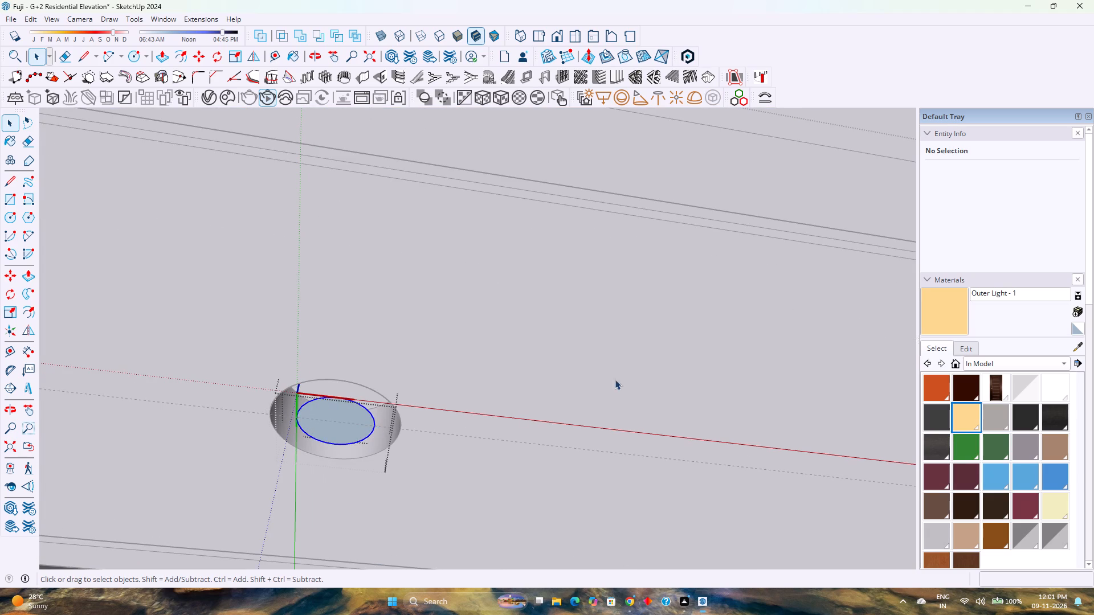
double_click(1058, 182)
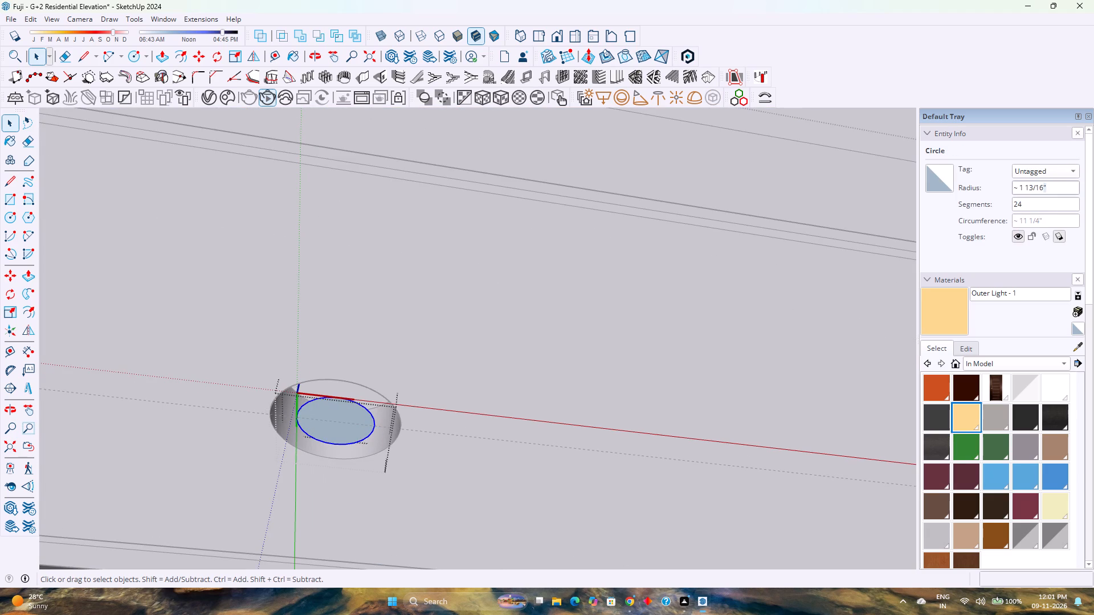
key(BackSpace)
key(BackSpace)
key(BackSpace)
key(BackSpace)
key(BackSpace)
key(BackSpace)
key(BackSpace)
key(BackSpace)
key(BackSpace)
key(BackSpace)
key(BackSpace)
key(BackSpace)
key(BackSpace)
key(BackSpace)
key(BackSpace)
key(BackSpace)
key(3)
key(Return)
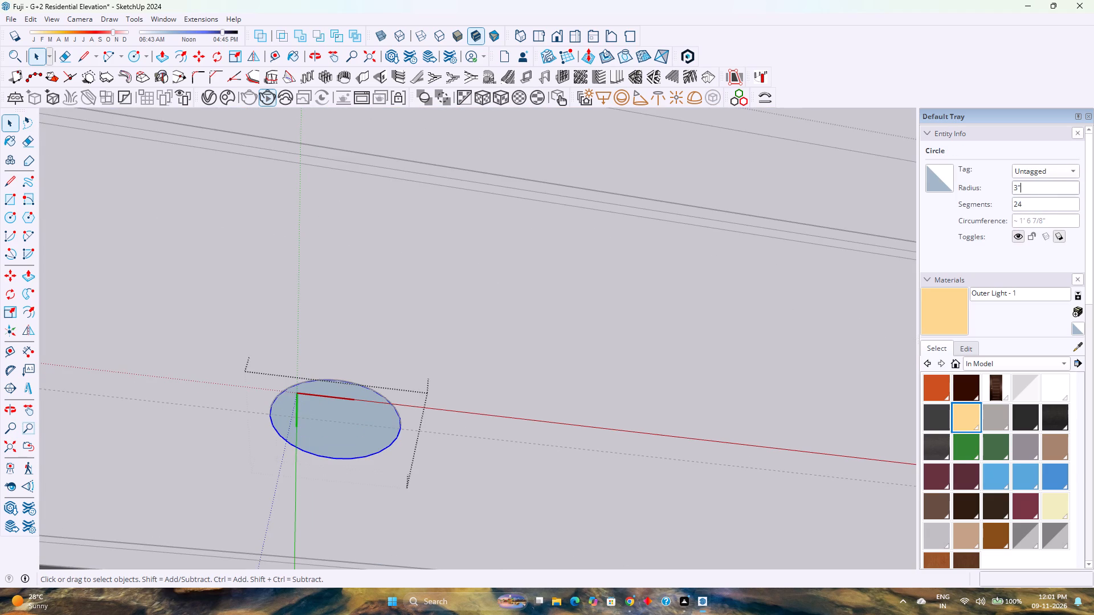
click(1040, 206)
key(0)
key(Return)
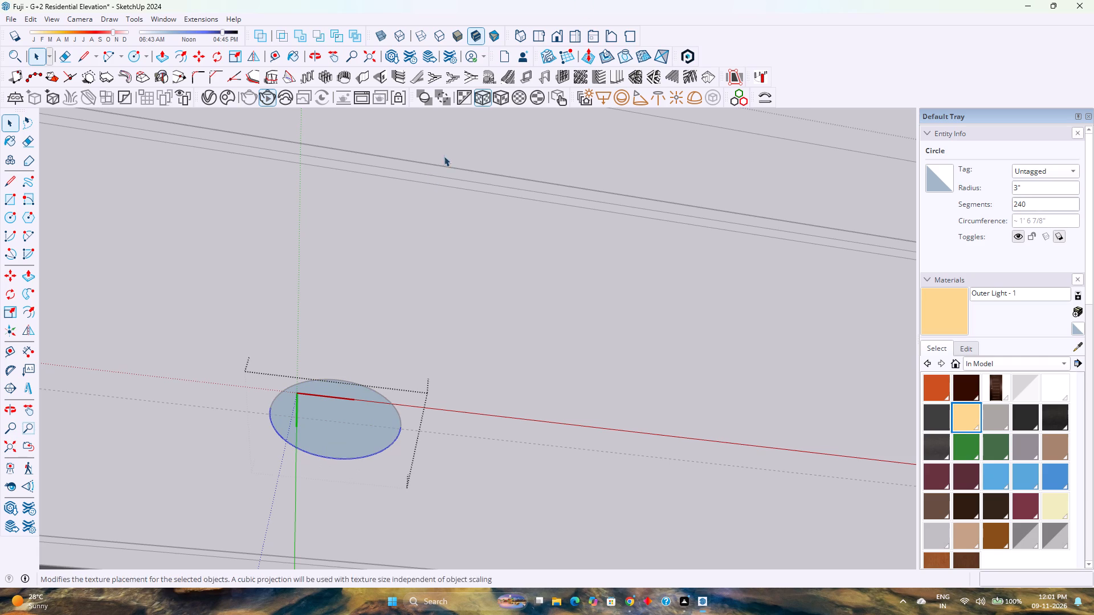
Extrude the circle's face 2" downwards to form the downlight body.
key(p)
click(359, 421)
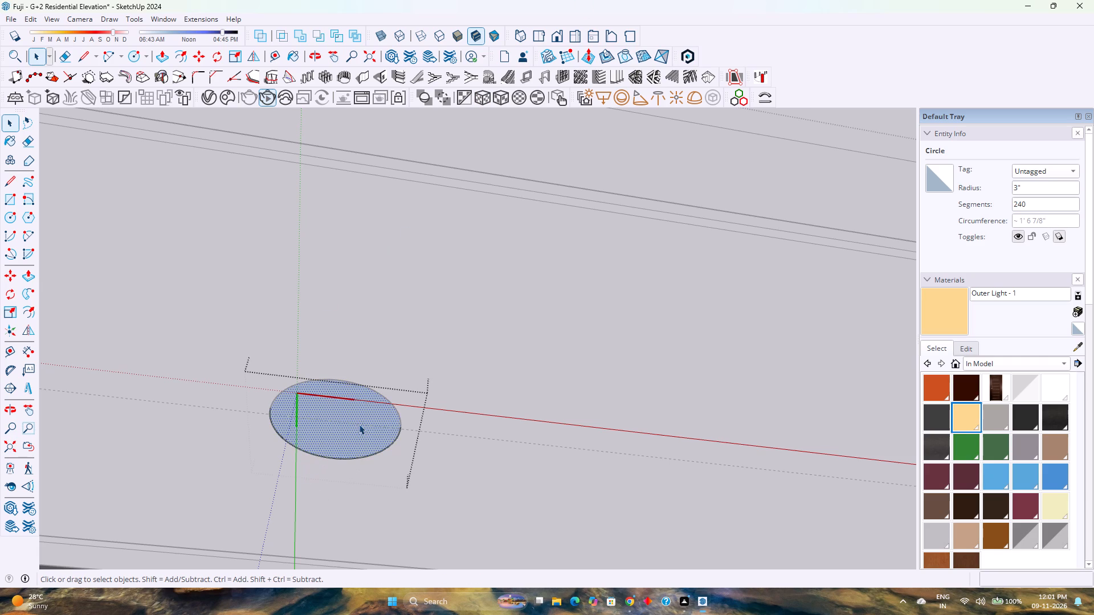
key(p)
click(358, 428)
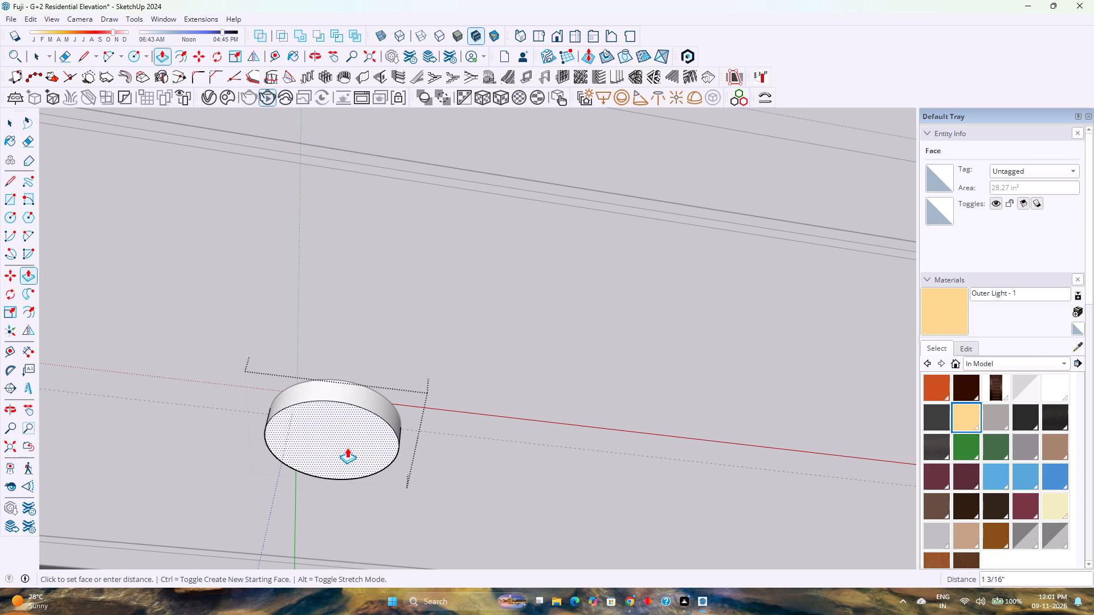
key(2)
key(Return)
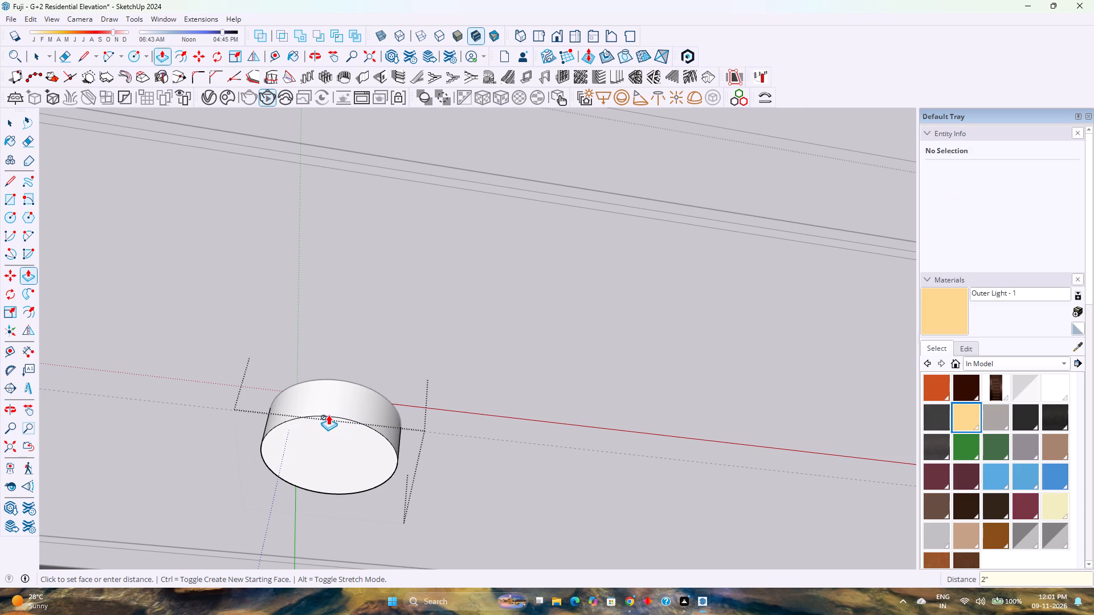
Offset the body's bottom face inwards about 1/8", and offset the resulting inner face about 5/8" further inwards.
click(185, 56)
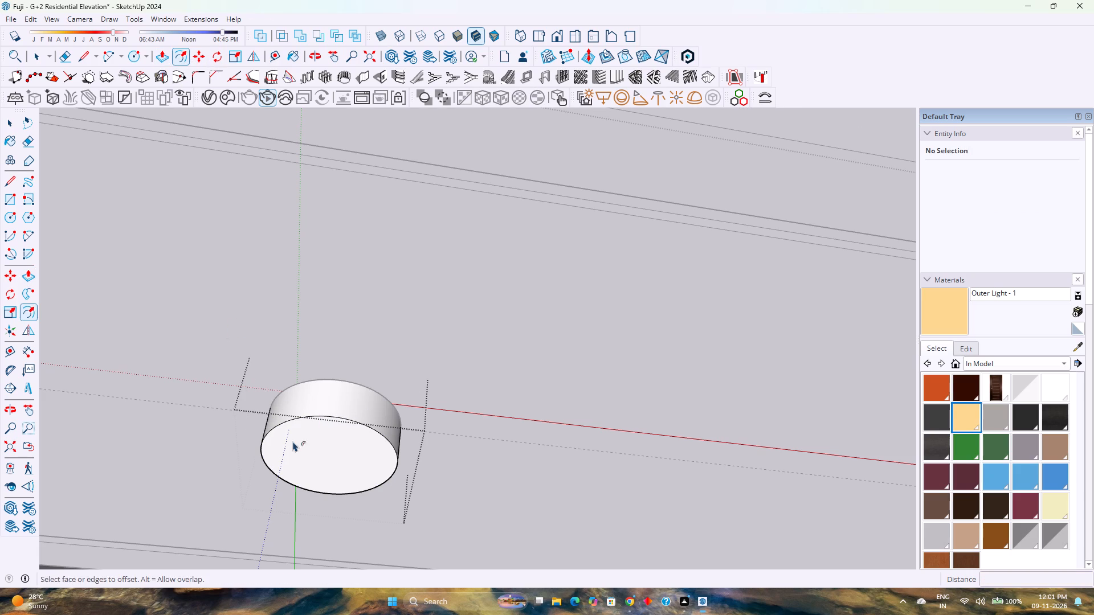
click(295, 430)
scroll(291, 424, up, 10)
middle_drag(291, 424, 345, 350)
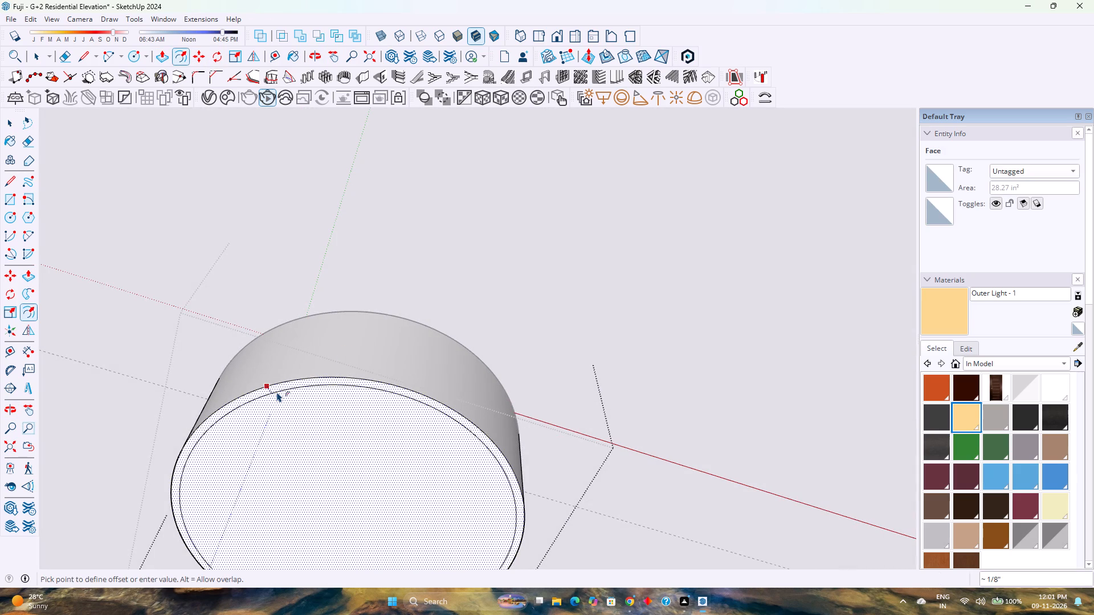
click(277, 392)
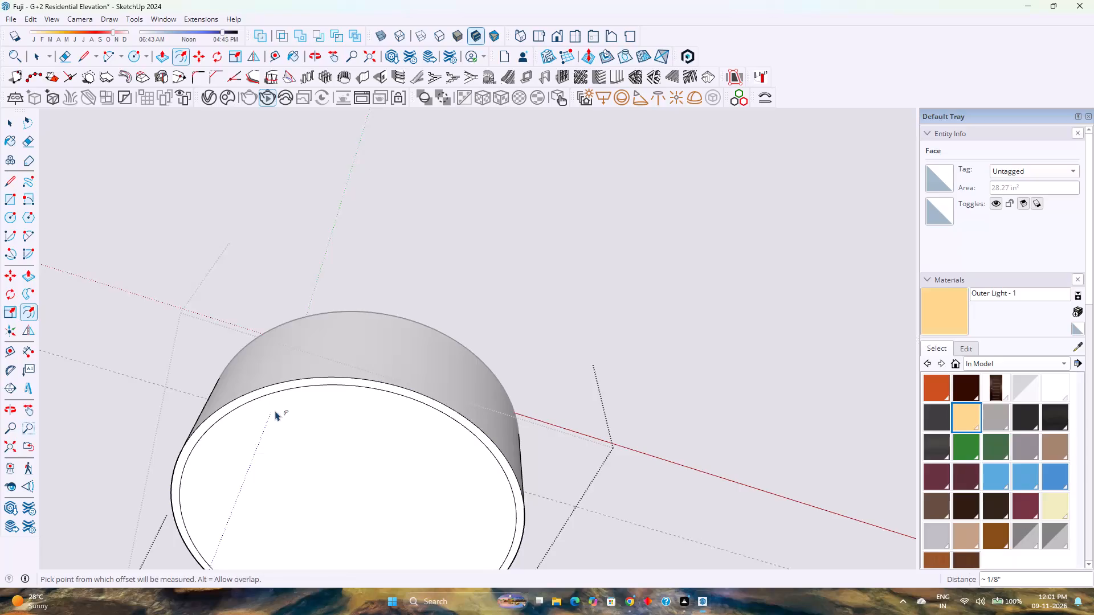
click(273, 405)
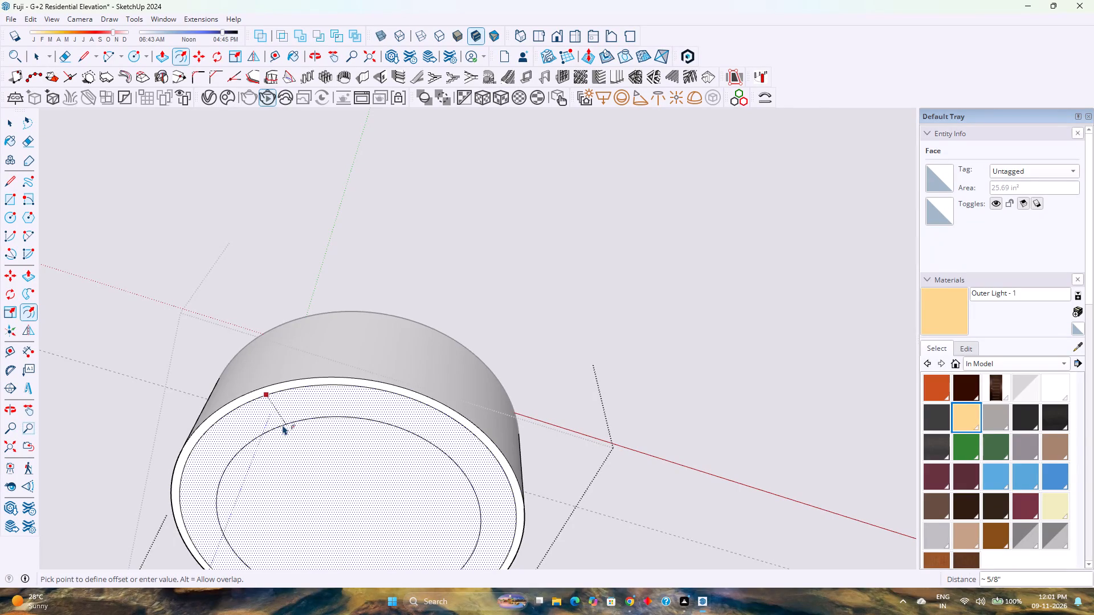
click(283, 425)
Push the downlight's inner disc slightly into the body and recess the ring around it by the same depth.
scroll(286, 419, down, 5)
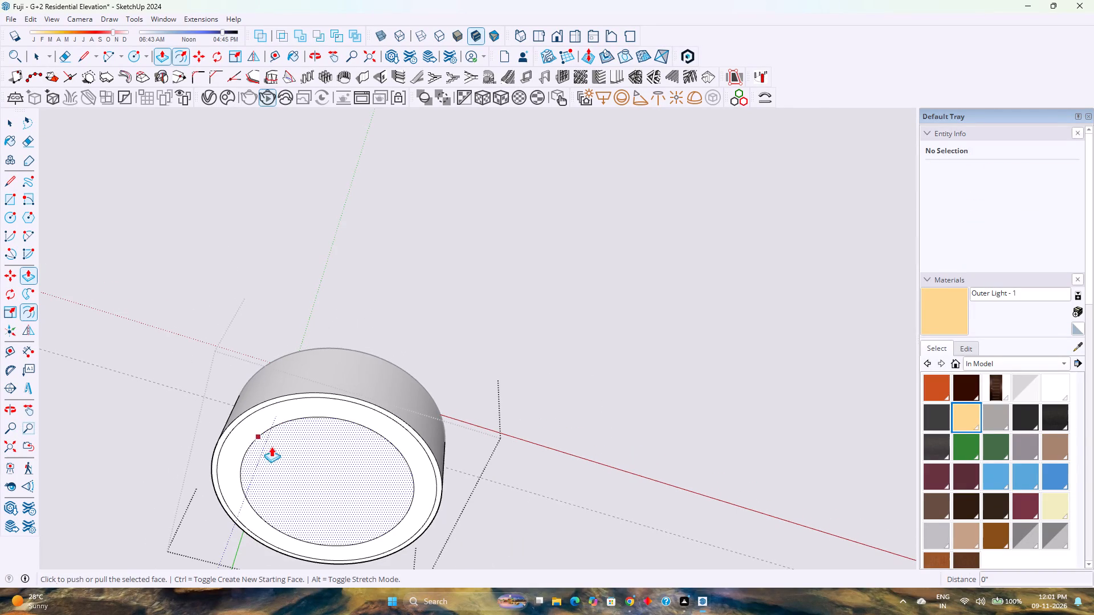
key(p)
click(310, 469)
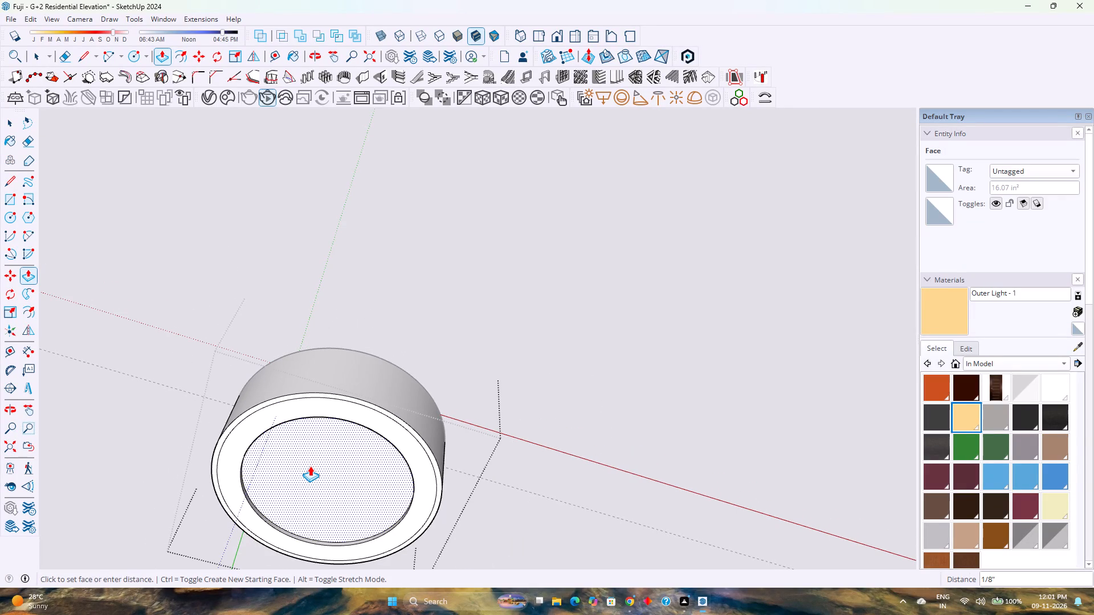
click(310, 466)
double_click(320, 478)
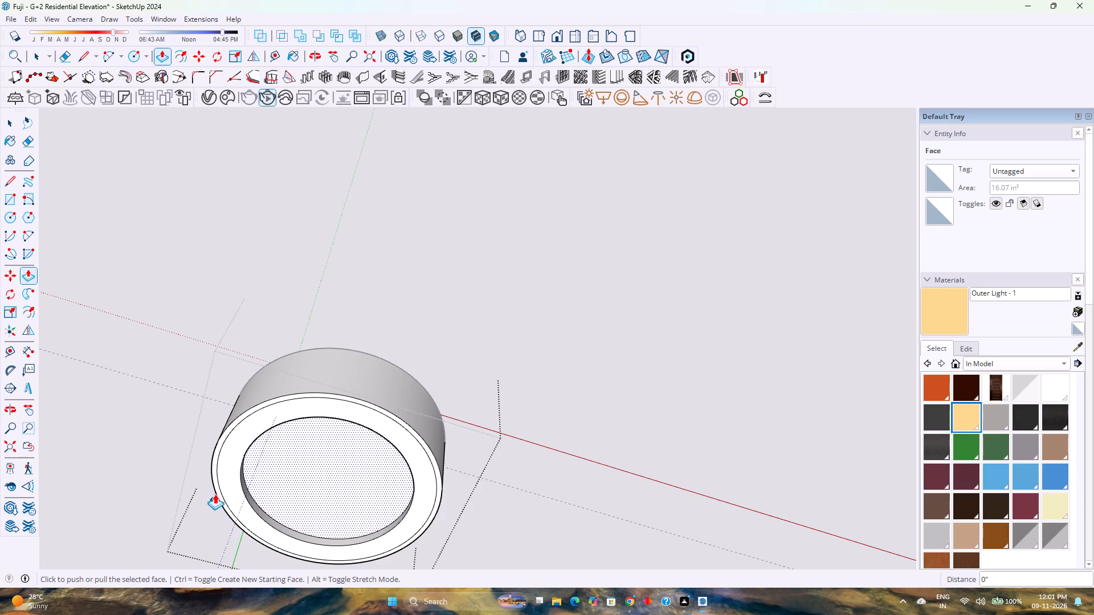
key(Escape)
double_click(229, 466)
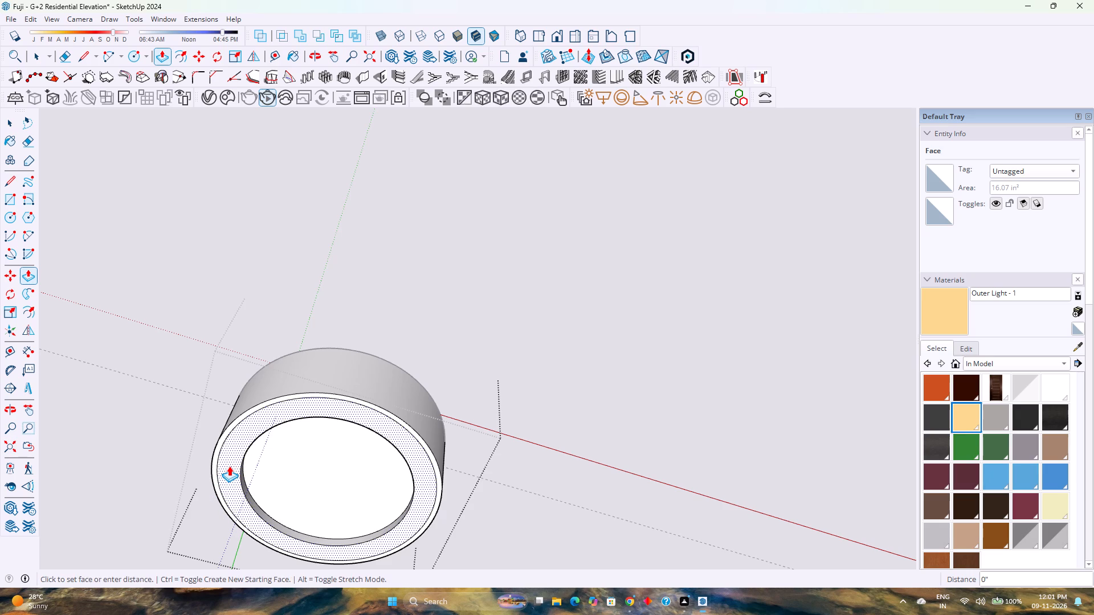
scroll(229, 466, down, 3)
middle_drag(230, 466, 250, 494)
middle_click(250, 494)
key(space)
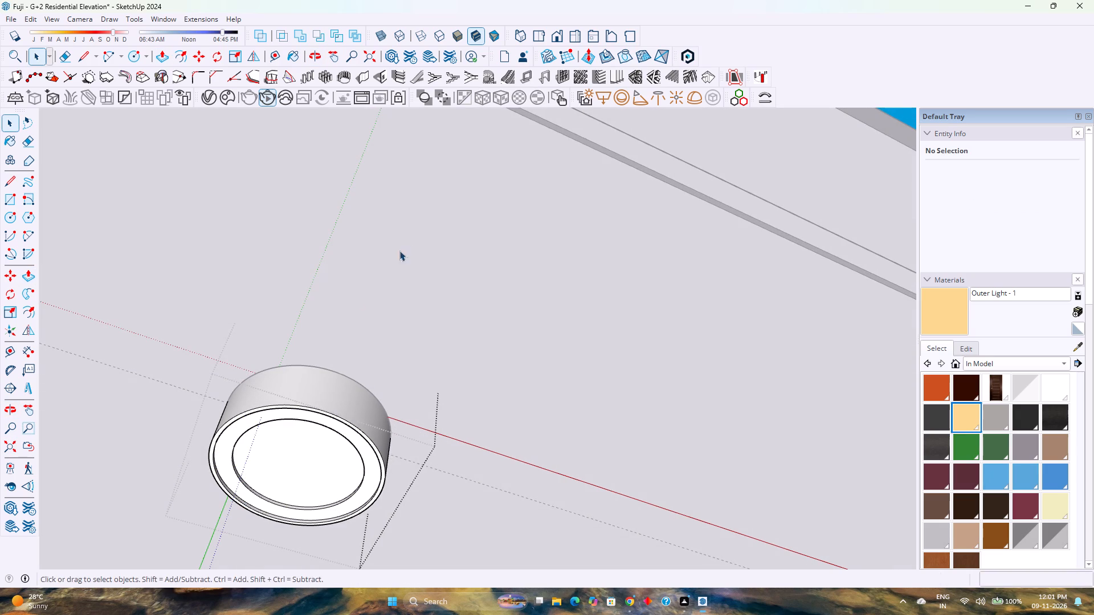
Place a V-Ray spot light pointing down from the centre of the inner disc and close the component.
click(634, 105)
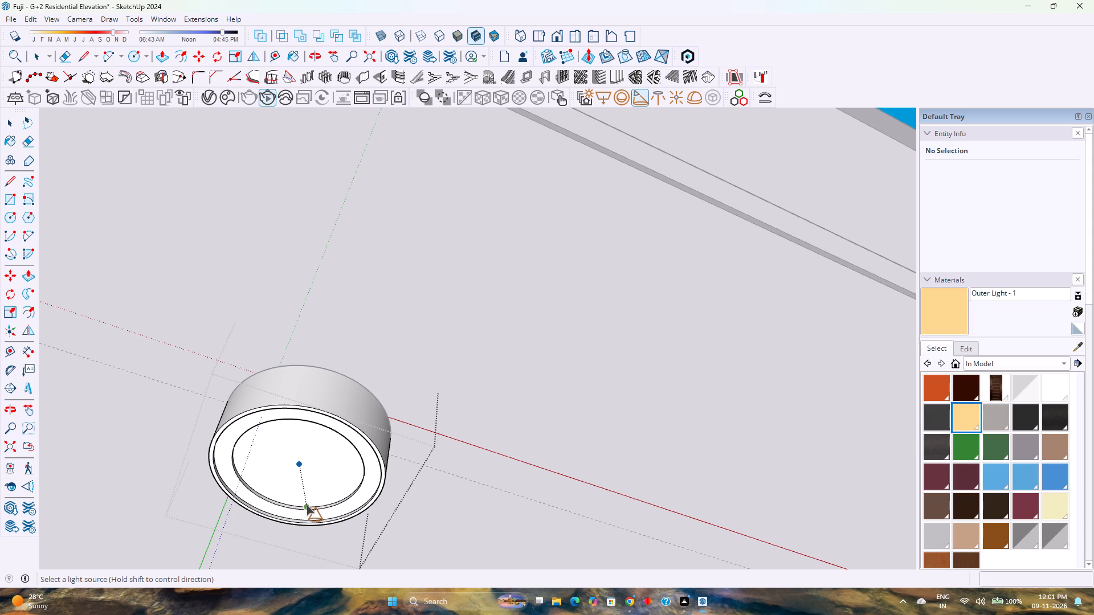
click(299, 466)
scroll(416, 378, down, 10)
middle_drag(416, 378, 416, 380)
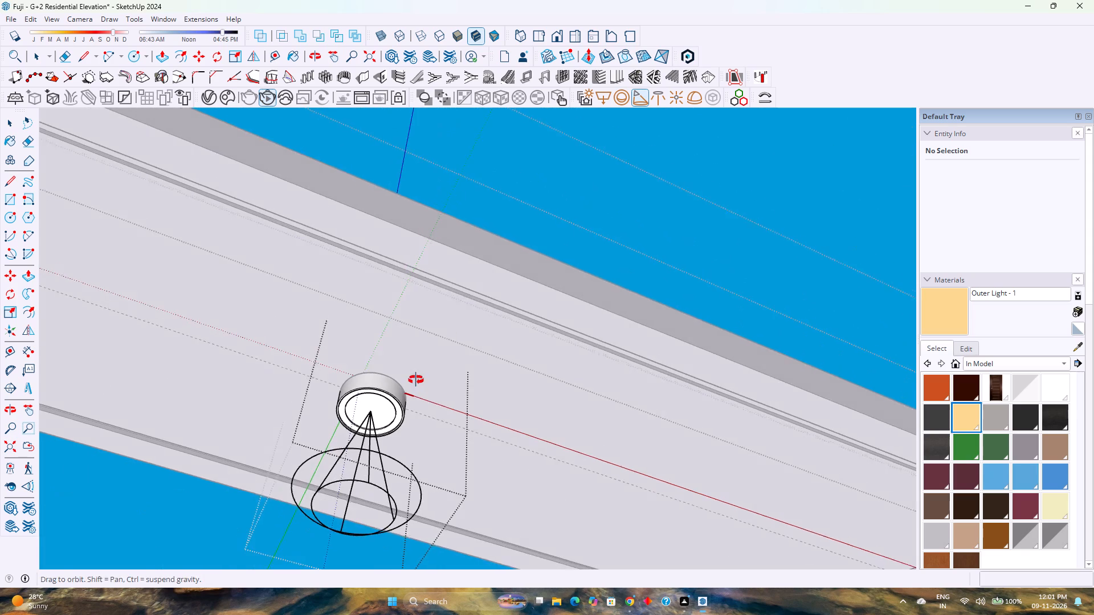
middle_drag(416, 380, 328, 451)
key(space)
scroll(323, 446, up, 3)
key(Escape)
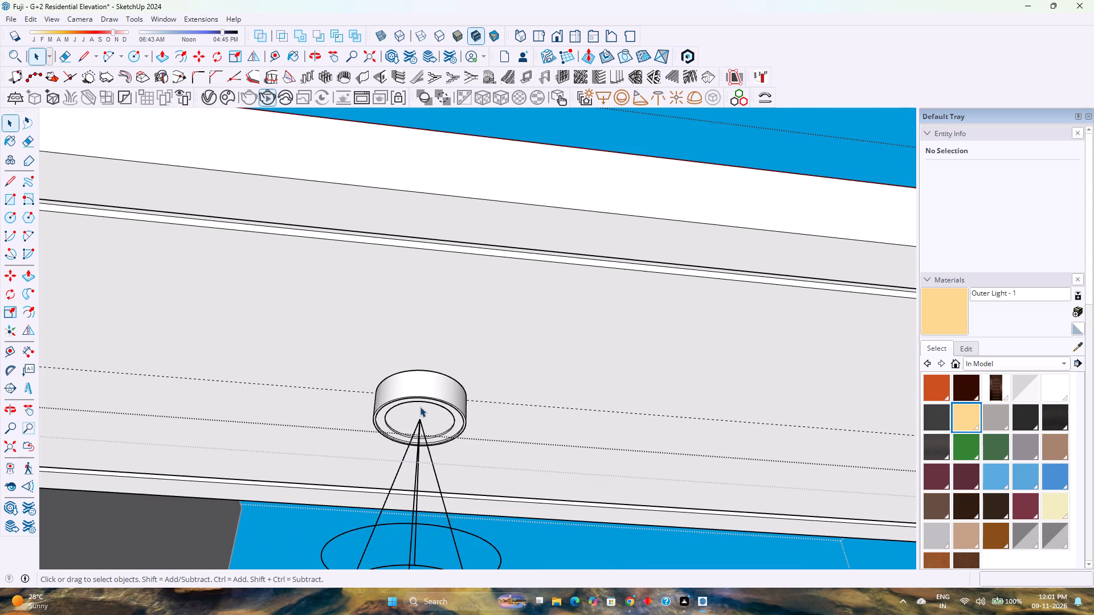
Select all instances of component 1 and move them 1.75" vertically up into the panel recesses.
click(420, 407)
right_click(420, 407)
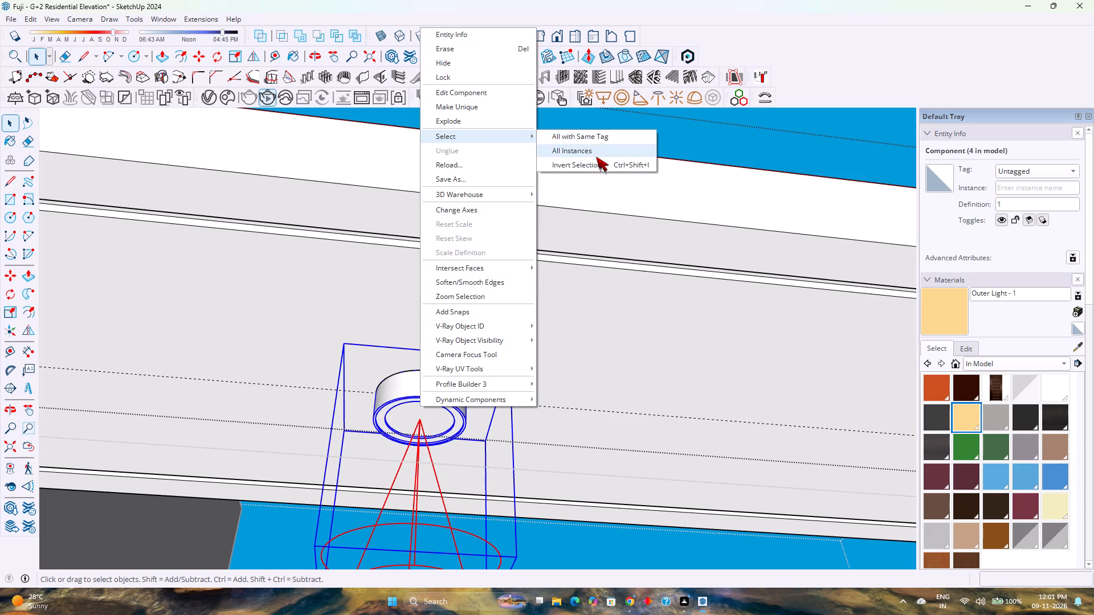
click(596, 157)
middle_drag(484, 342, 421, 443)
key(m)
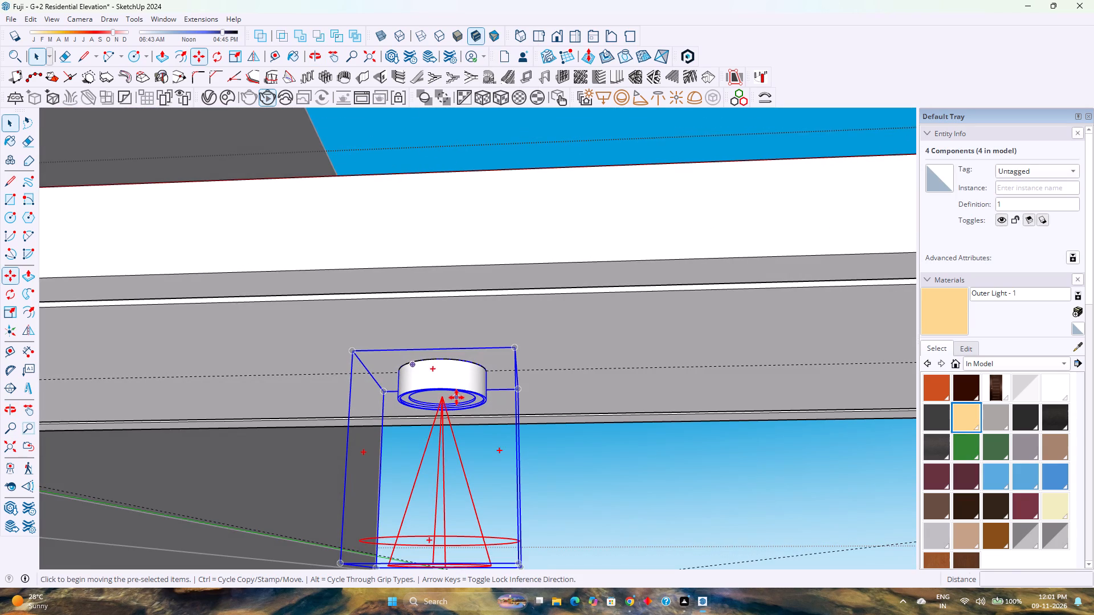
scroll(456, 394, up, 5)
click(440, 401)
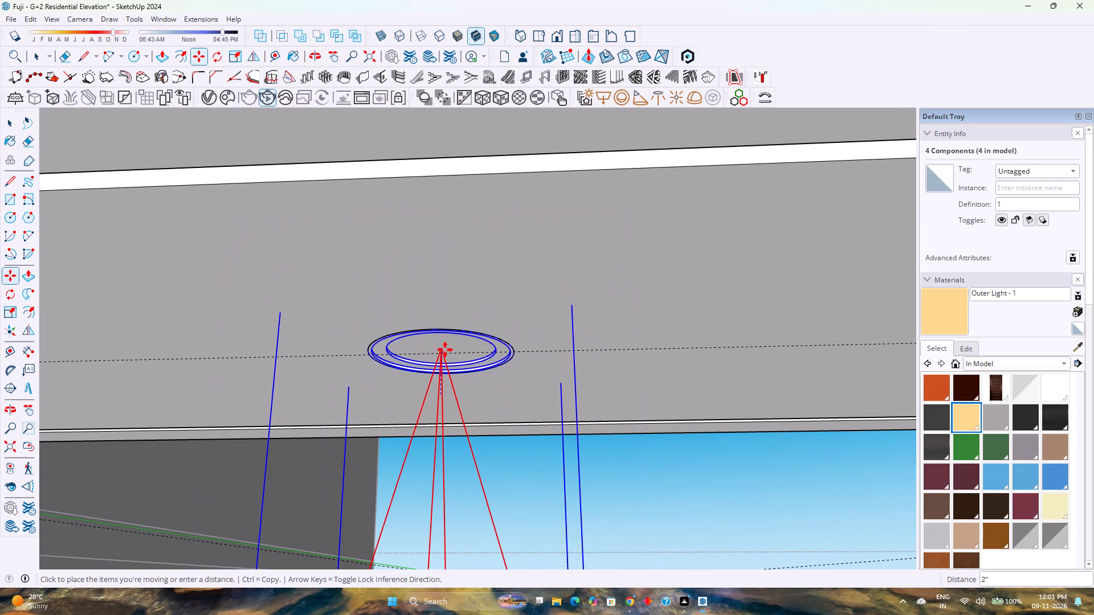
key(Up)
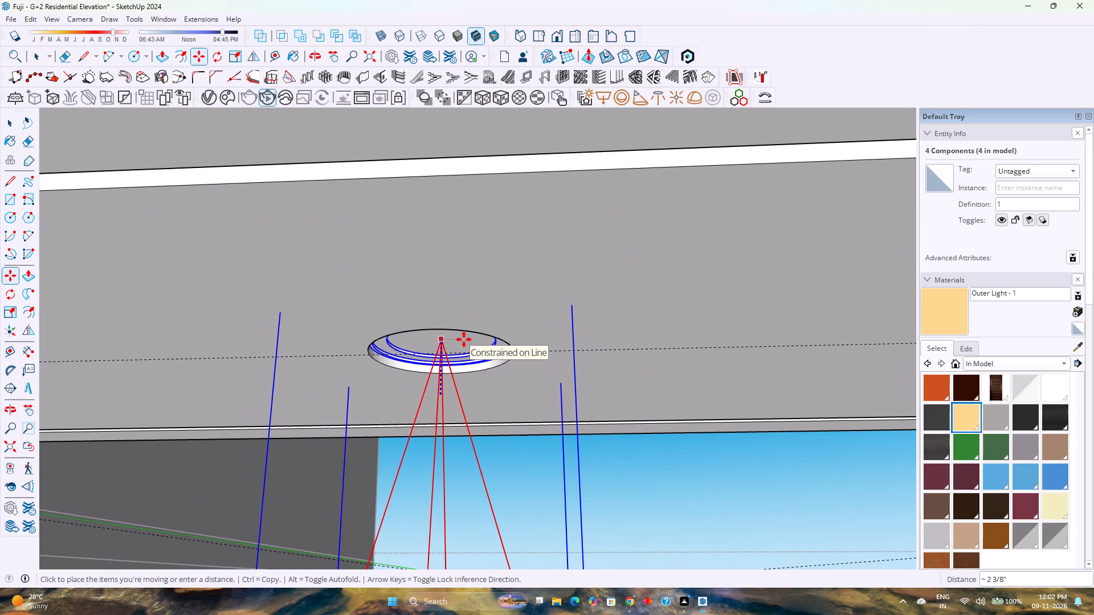
text(1.75)
key(Return)
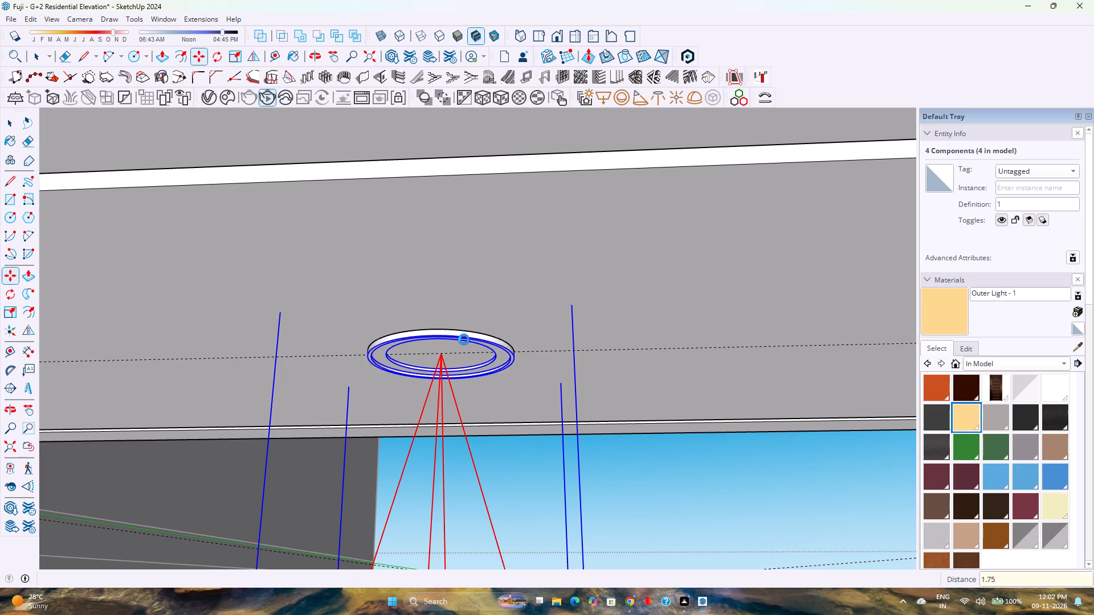
scroll(464, 339, down, 3)
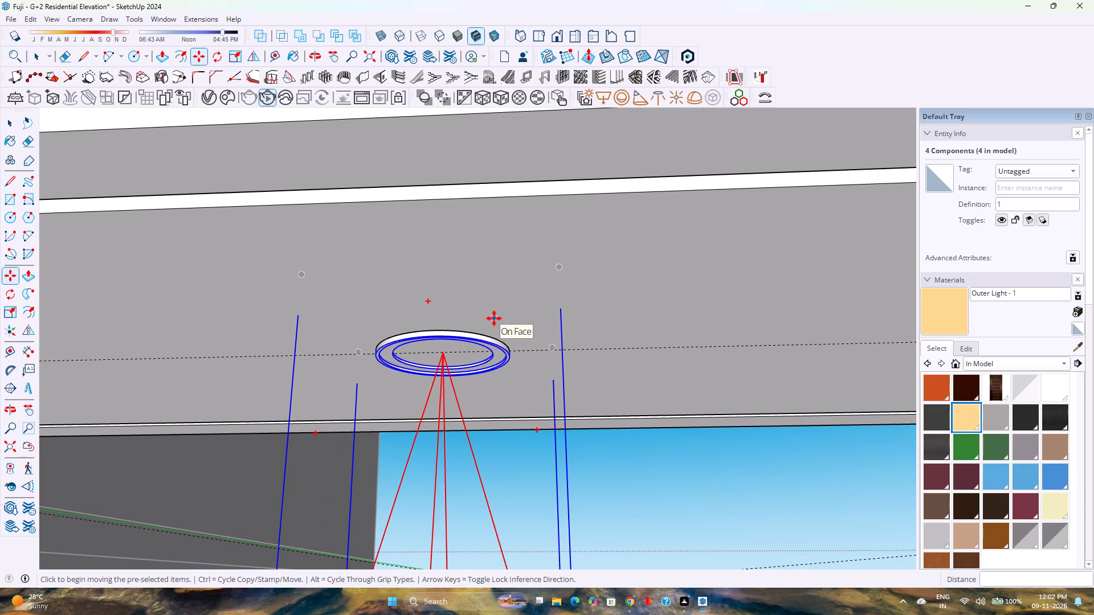
key(space)
scroll(426, 312, down, 5)
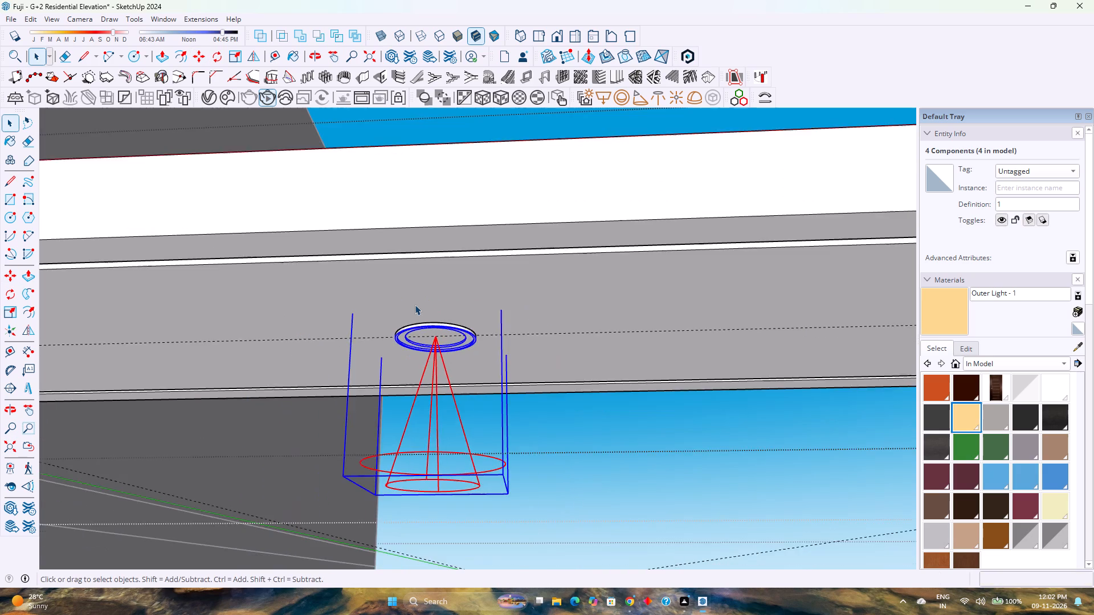
scroll(415, 305, down, 9)
key(Escape)
Select the rectangular strip frame beside the ceiling panel and create a new V-Ray Emissive material for it.
scroll(414, 304, down, 10)
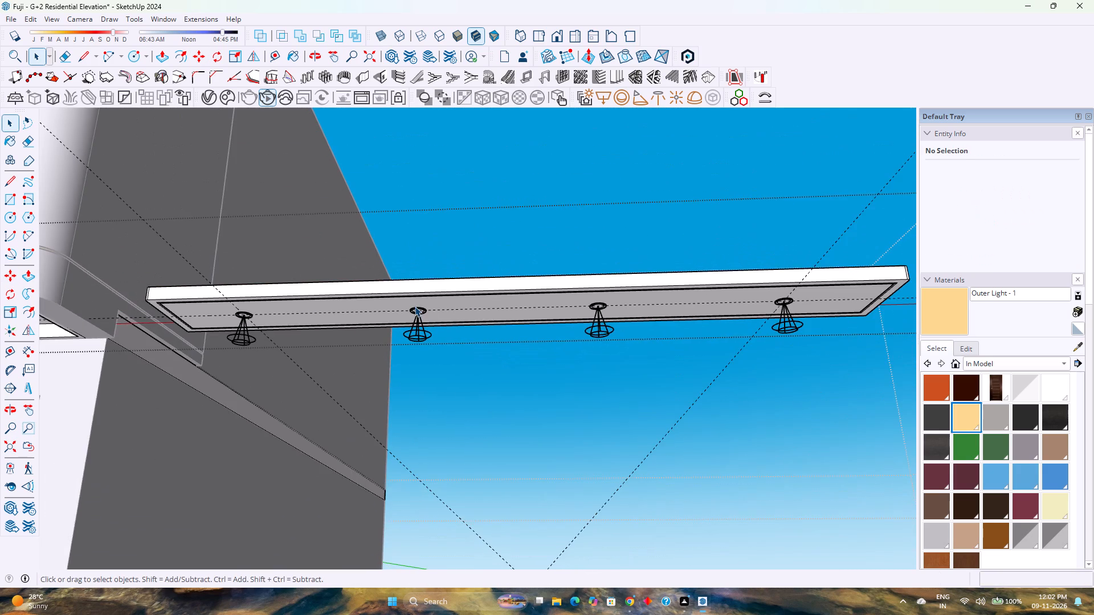
scroll(415, 306, down, 2)
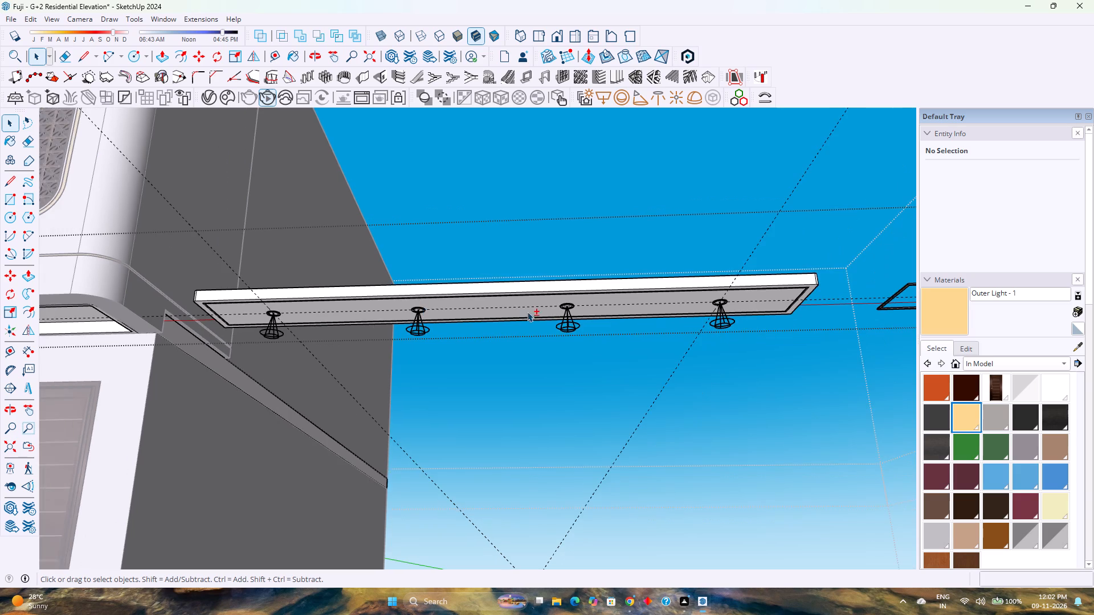
shift+middle_drag(524, 311, 369, 293)
scroll(366, 291, down, 2)
scroll(705, 284, up, 7)
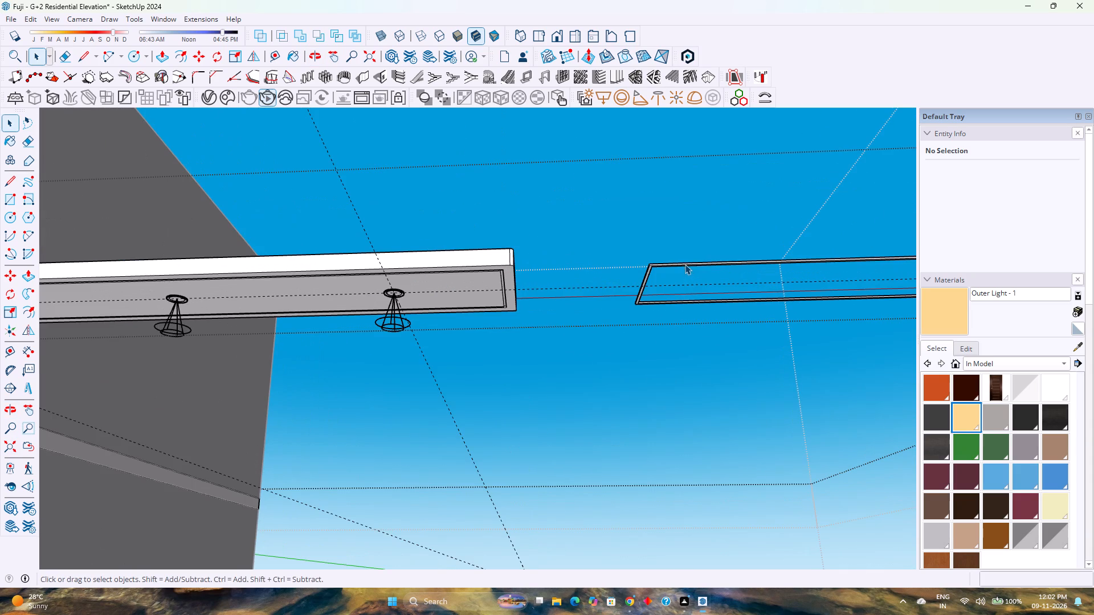
click(685, 264)
scroll(680, 264, up, 4)
double_click(679, 264)
click(679, 264)
scroll(679, 265, up, 1)
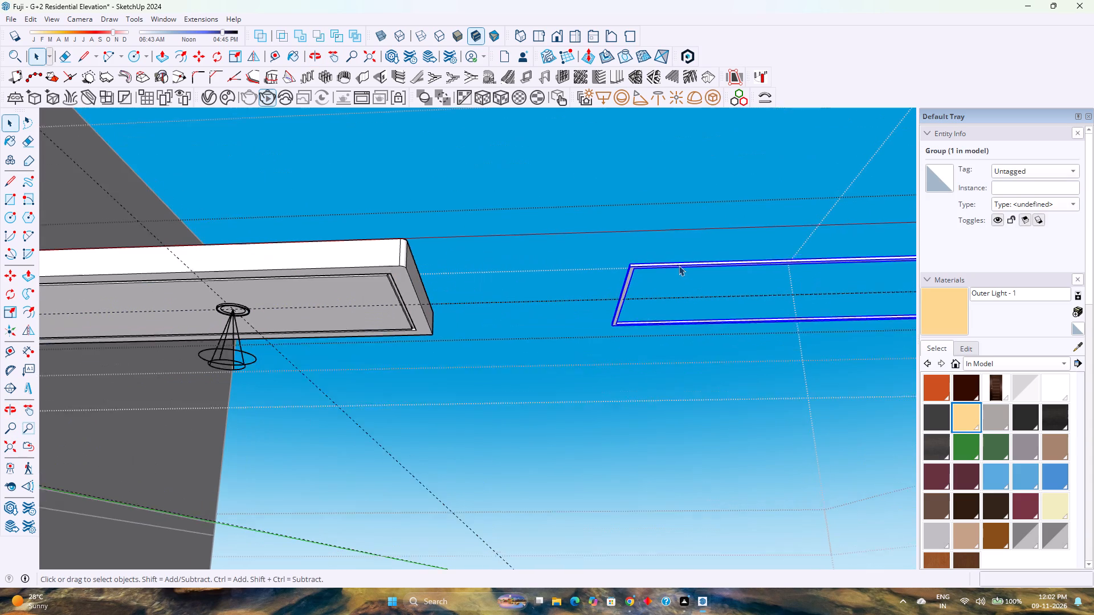
scroll(679, 265, up, 1)
click(204, 97)
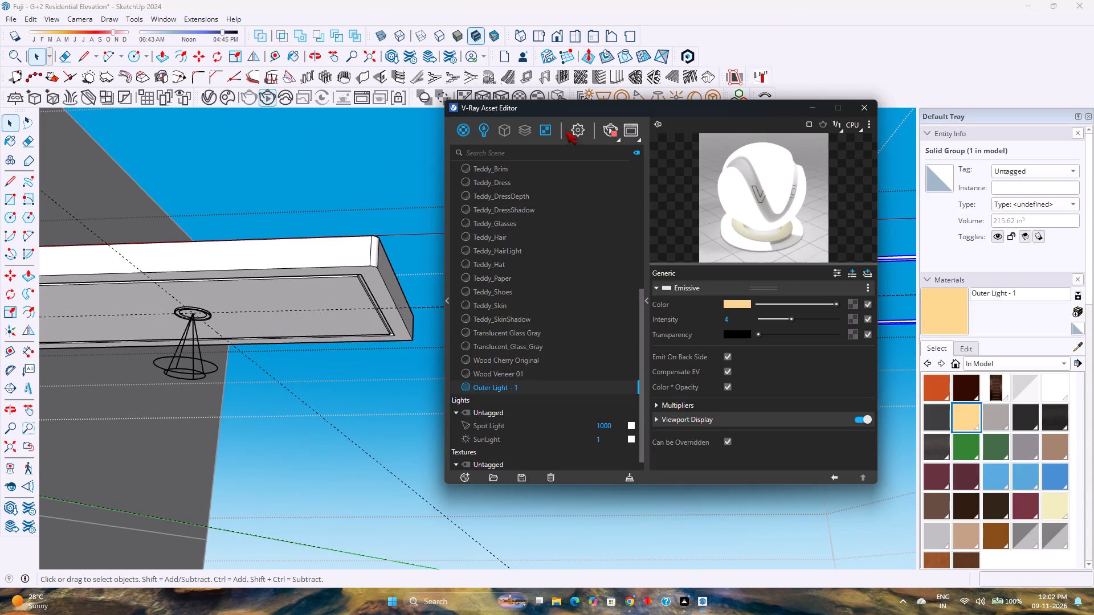
right_click(465, 130)
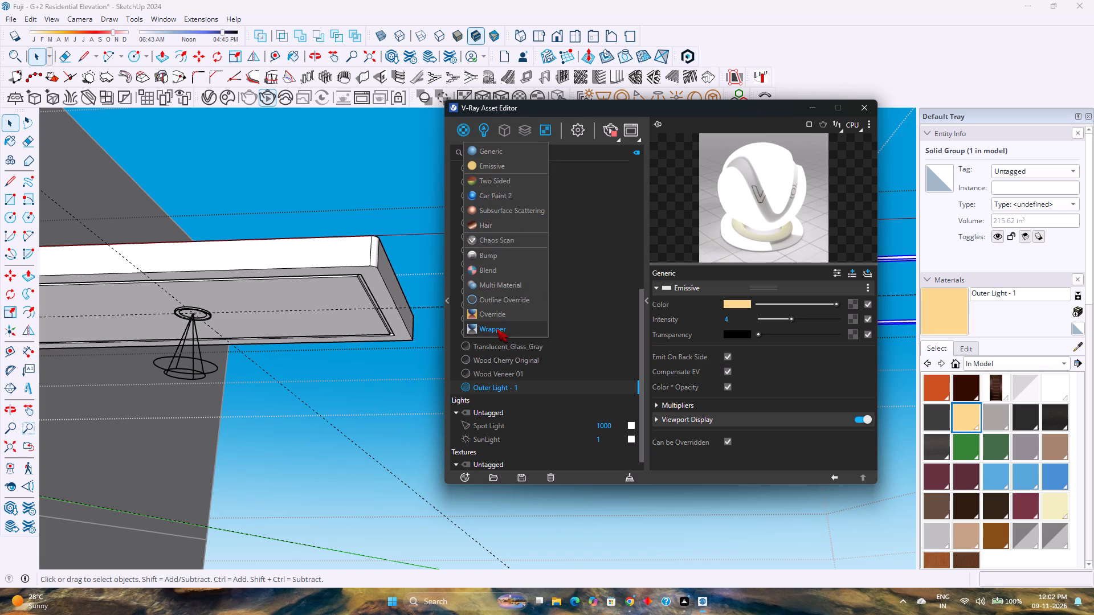
click(494, 169)
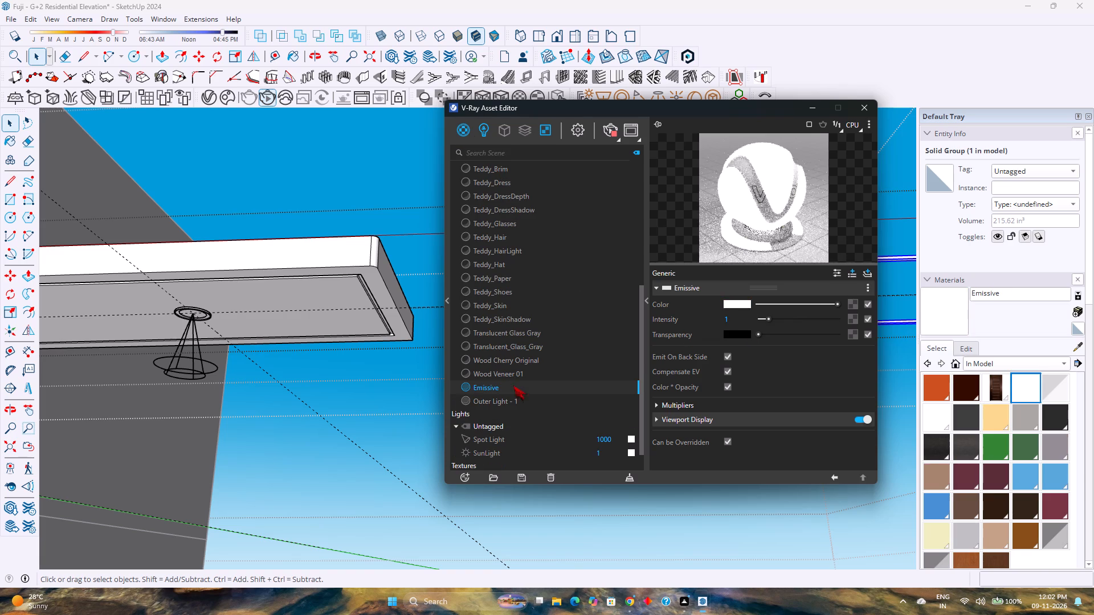
Rename the new emissive material as False Ceiling Light.
right_click(510, 389)
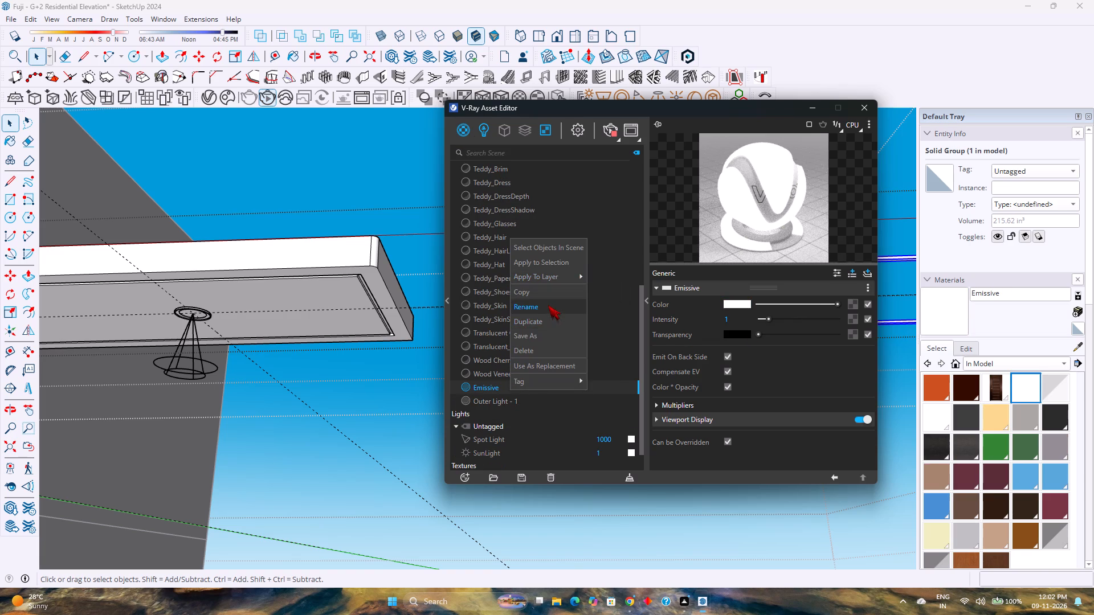
click(548, 305)
key(BackSpace)
key(BackSpace)
key(BackSpace)
key(BackSpace)
key(BackSpace)
key(BackSpace)
key(BackSpace)
key(BackSpace)
key(BackSpace)
key(BackSpace)
key(BackSpace)
key(BackSpace)
key(BackSpace)
key(BackSpace)
key(BackSpace)
key(BackSpace)
key(BackSpace)
key(BackSpace)
key(BackSpace)
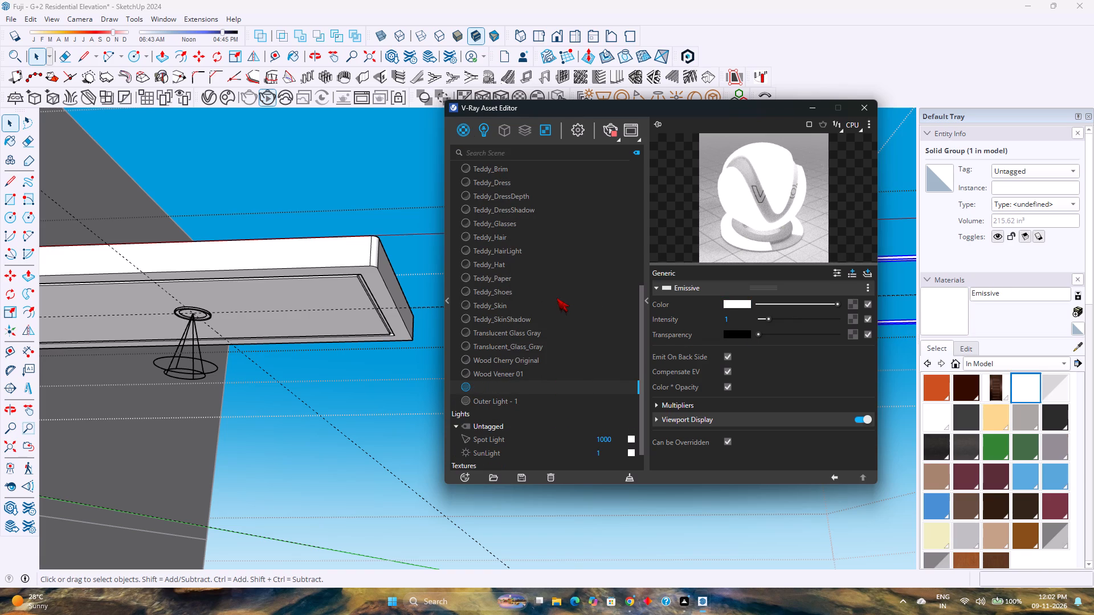
text(False)
key(space)
text(Celing Light)
key(Left)
key(Left)
key(Left)
key(Left)
key(Left)
key(Left)
key(Left)
key(Left)
key(Left)
key(Left)
key(i)
key(Return)
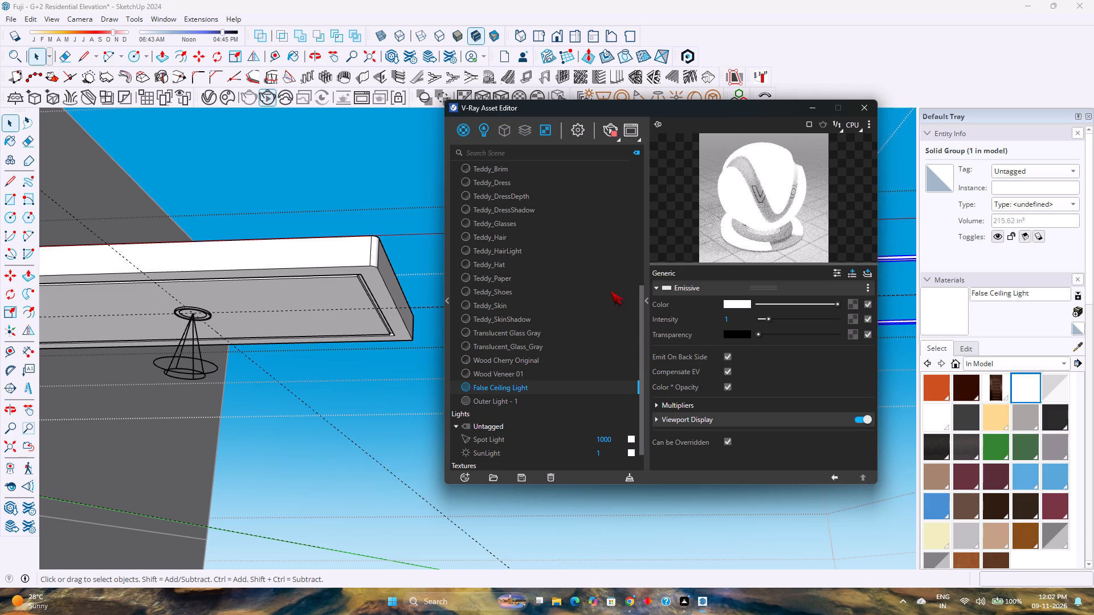
Give False Ceiling Light a pale warm yellow colour (R 0.991, G 0.909, B 0.654) and an intensity of 3.3.
click(736, 301)
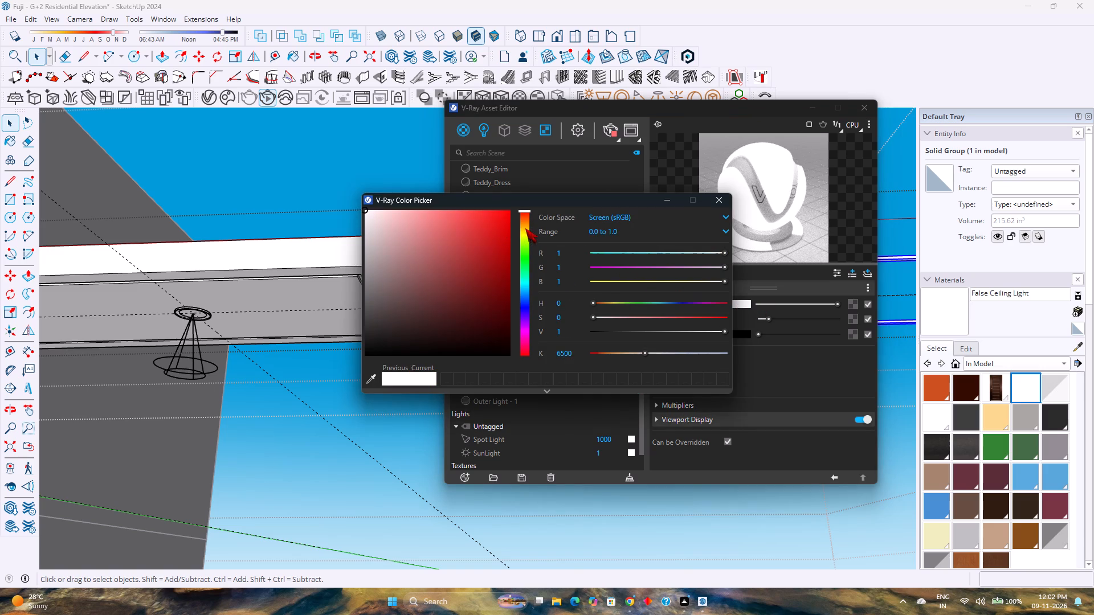
click(525, 228)
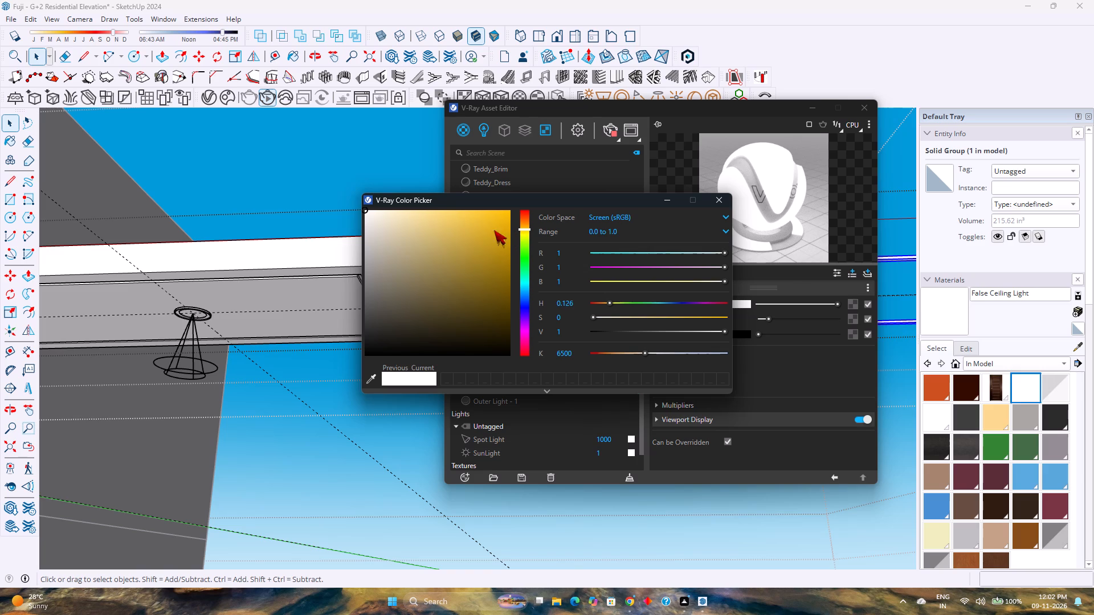
click(414, 211)
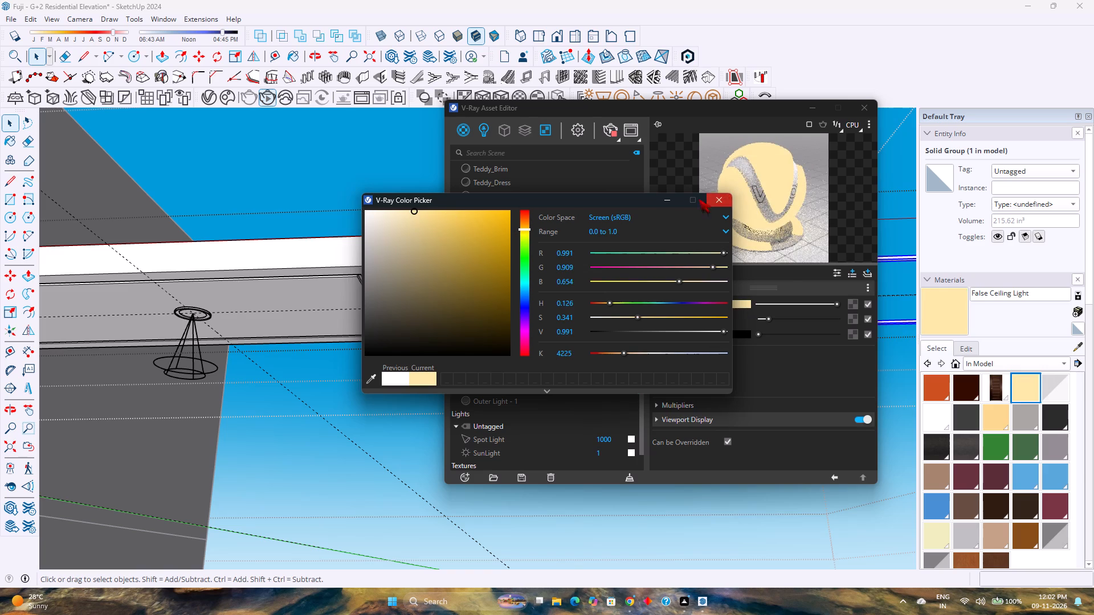
click(712, 195)
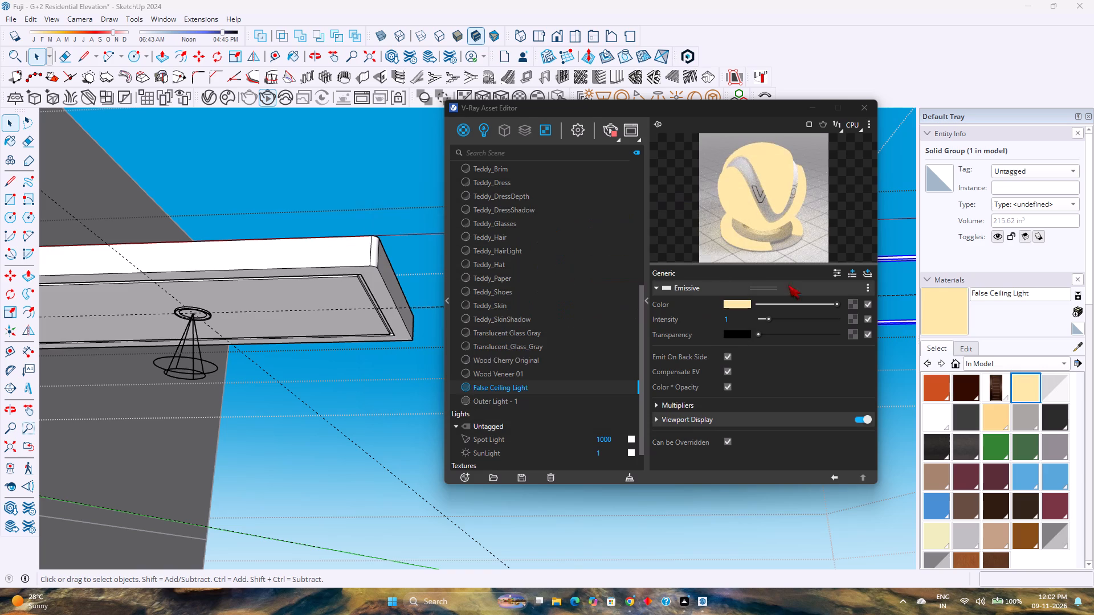
click(786, 317)
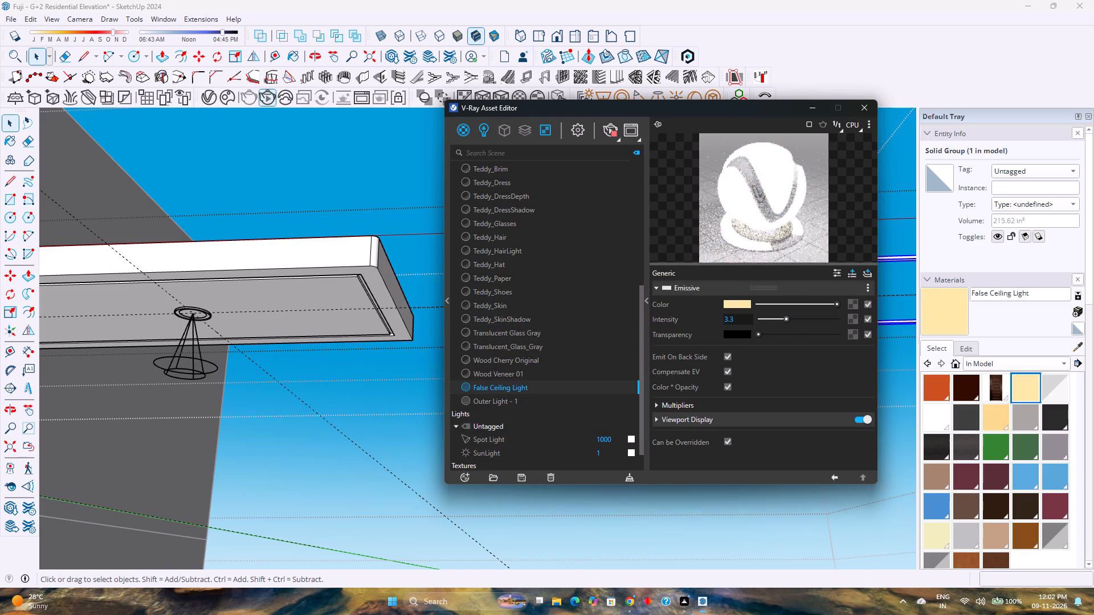
Apply the False Ceiling Light material to the selected strip frame and put the V-Ray Asset Editor away.
right_click(485, 386)
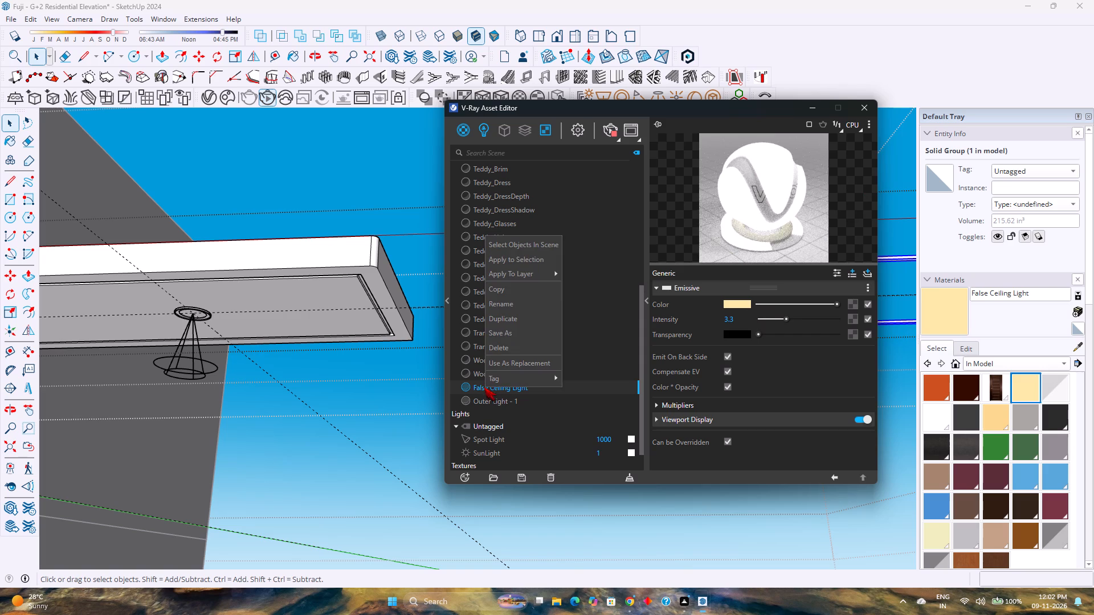
click(524, 264)
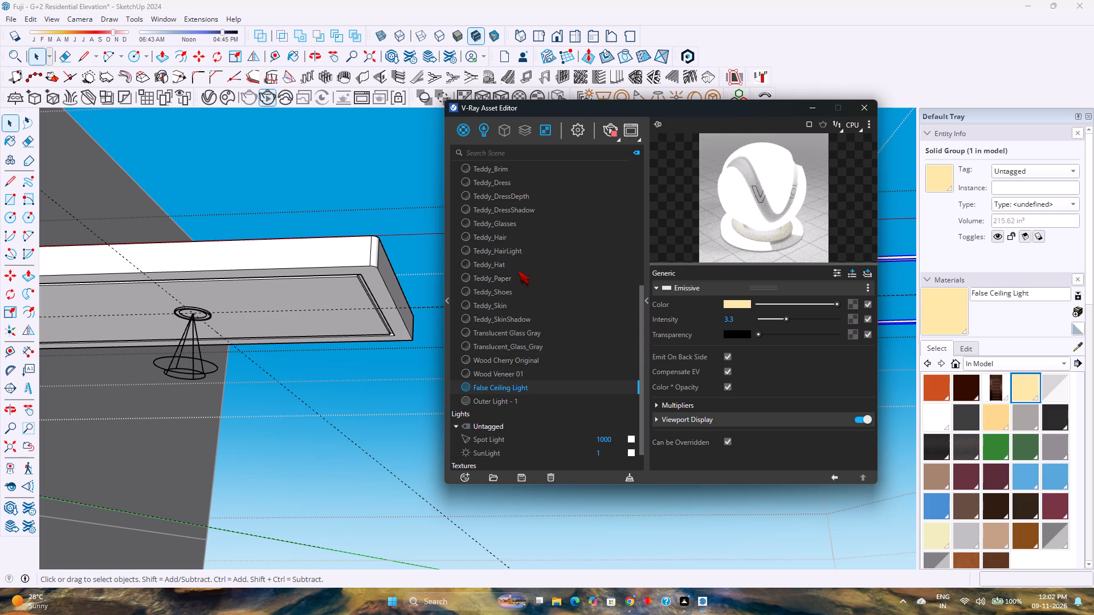
click(806, 112)
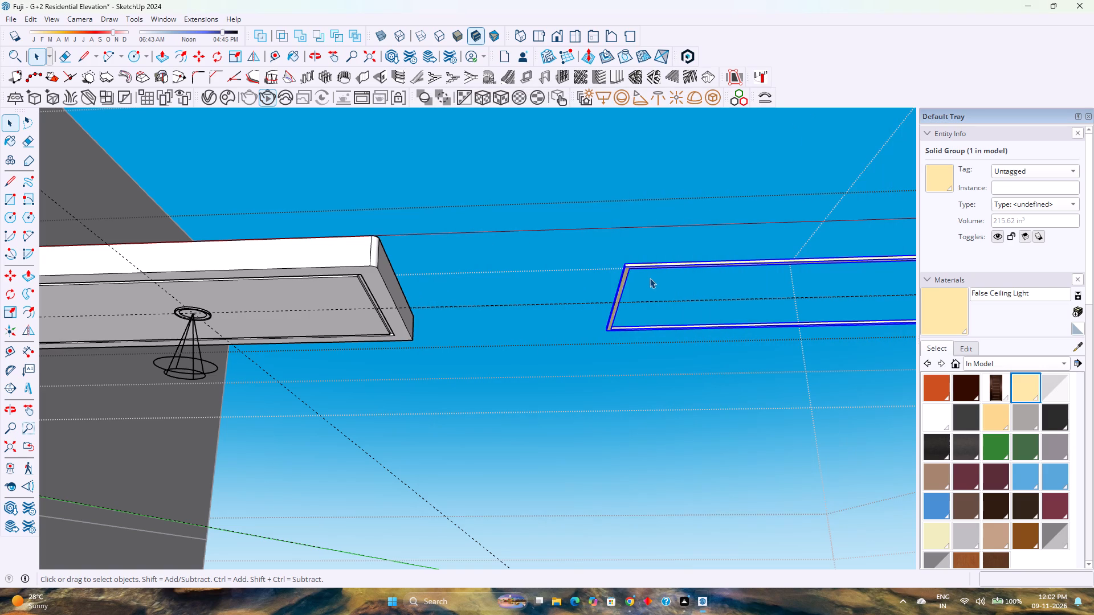
Move the light strip frame 25' along the red axis from its inner corner into the ceiling panel's groove.
key(m)
scroll(630, 276, up, 3)
scroll(630, 276, down, 12)
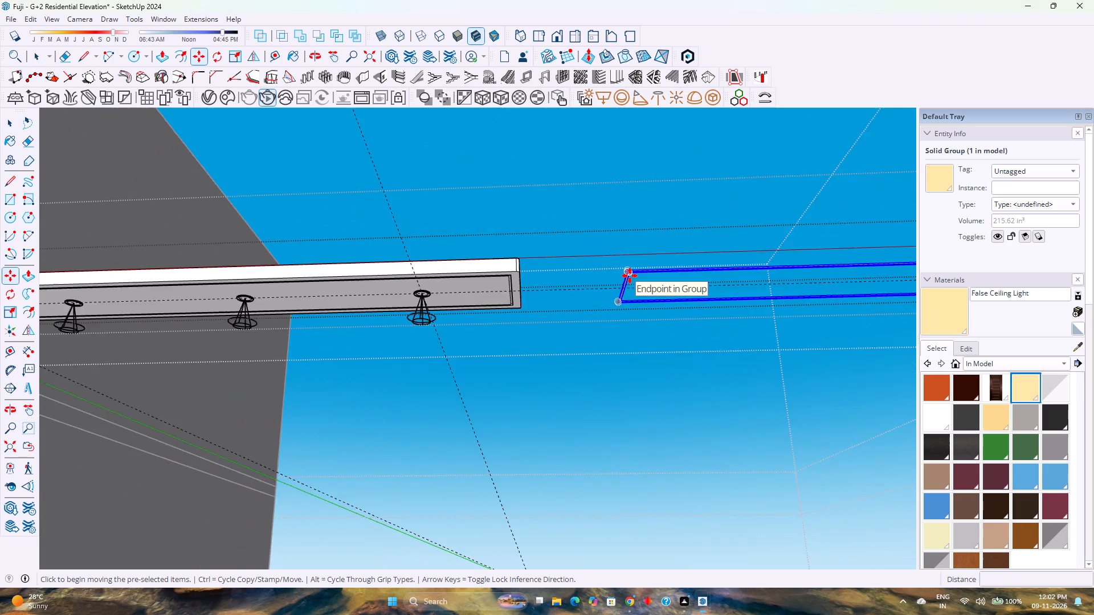
scroll(630, 276, up, 13)
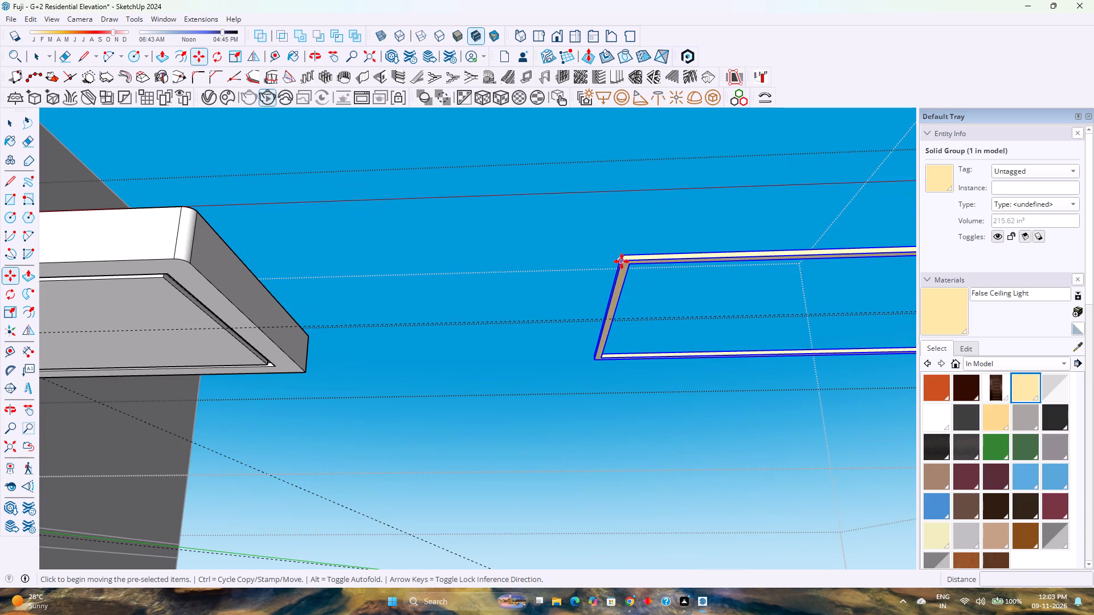
click(627, 268)
key(Right)
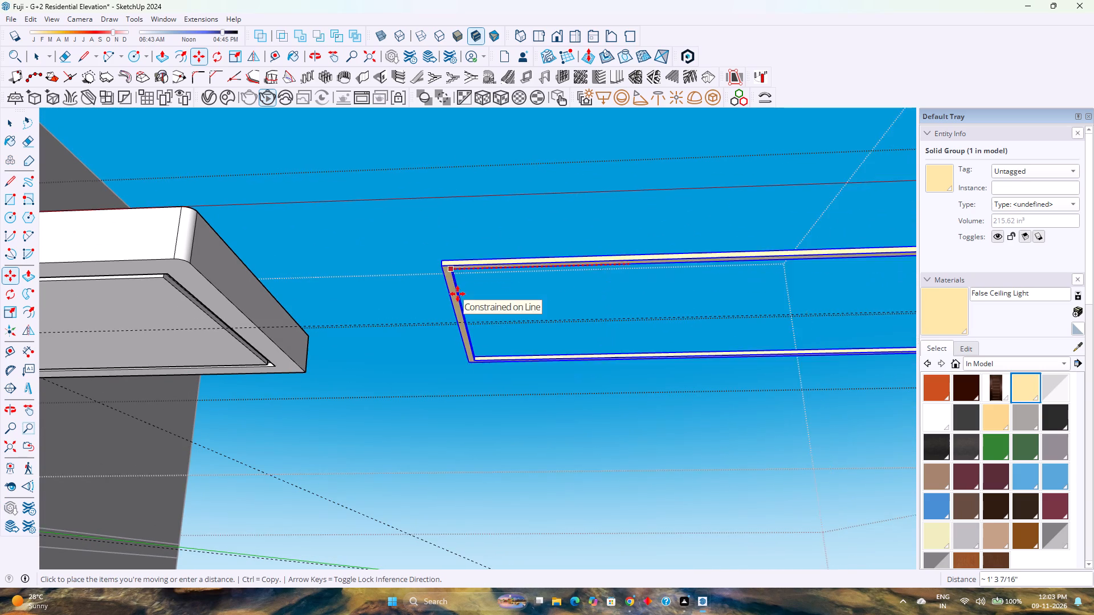
scroll(458, 294, down, 10)
shift+middle_drag(355, 283, 761, 393)
scroll(658, 368, down, 2)
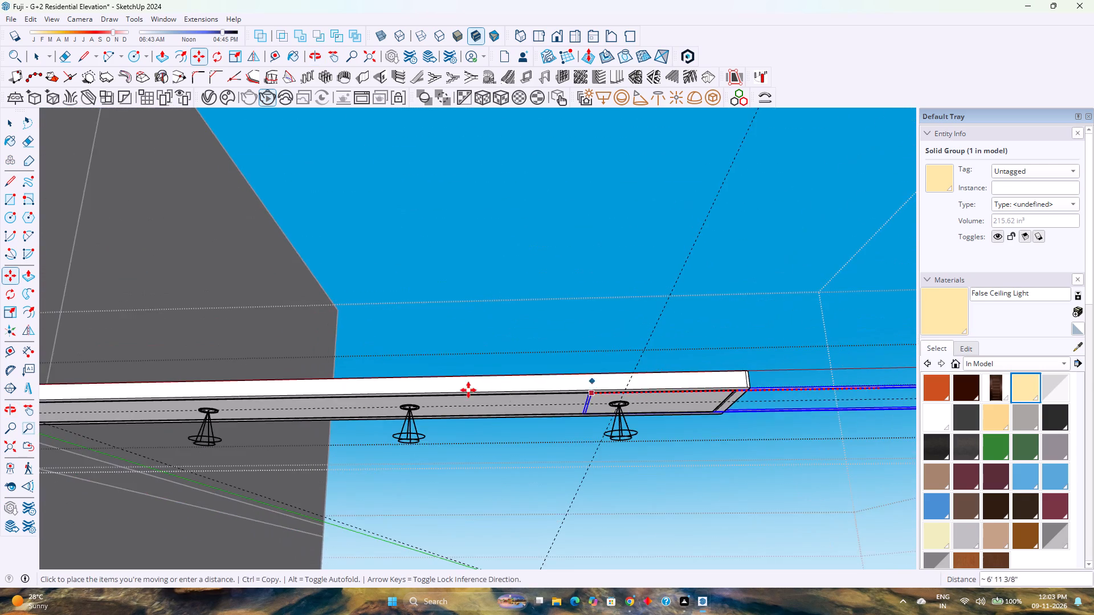
middle_drag(468, 390, 810, 374)
shift+middle_click(810, 374)
scroll(632, 345, down, 4)
middle_drag(634, 344, 433, 341)
scroll(291, 343, up, 2)
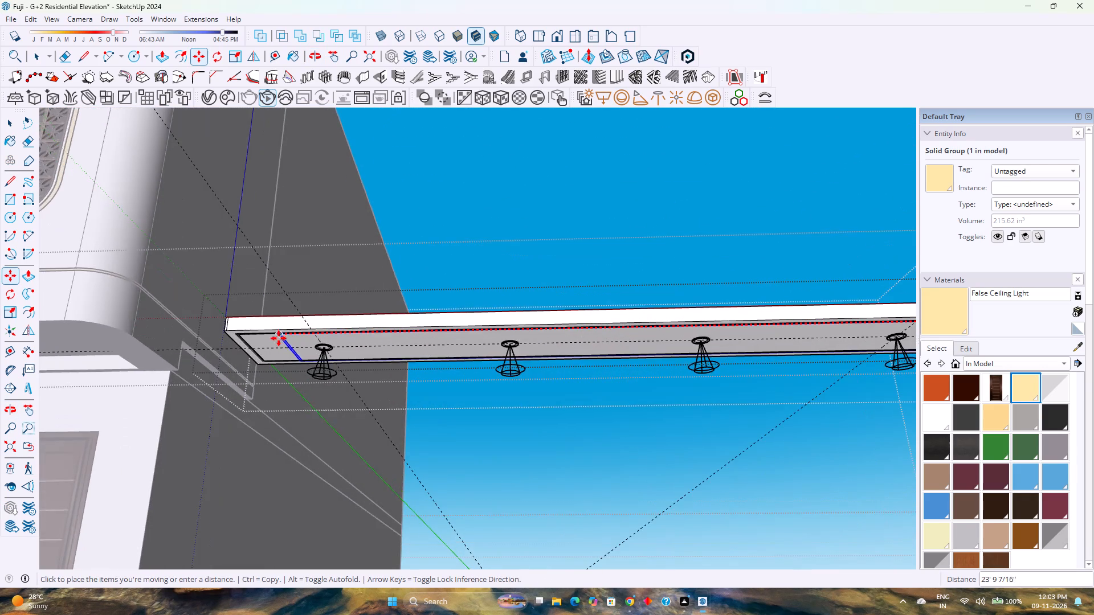
scroll(278, 337, up, 3)
scroll(121, 323, up, 3)
scroll(313, 368, up, 3)
middle_drag(313, 368, 312, 298)
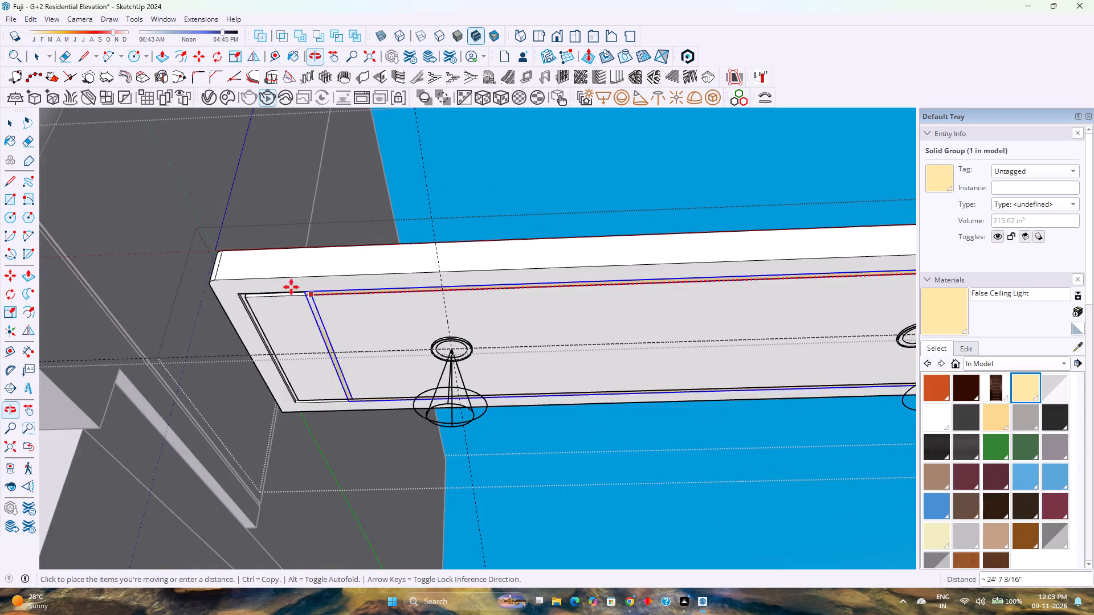
scroll(235, 290, up, 20)
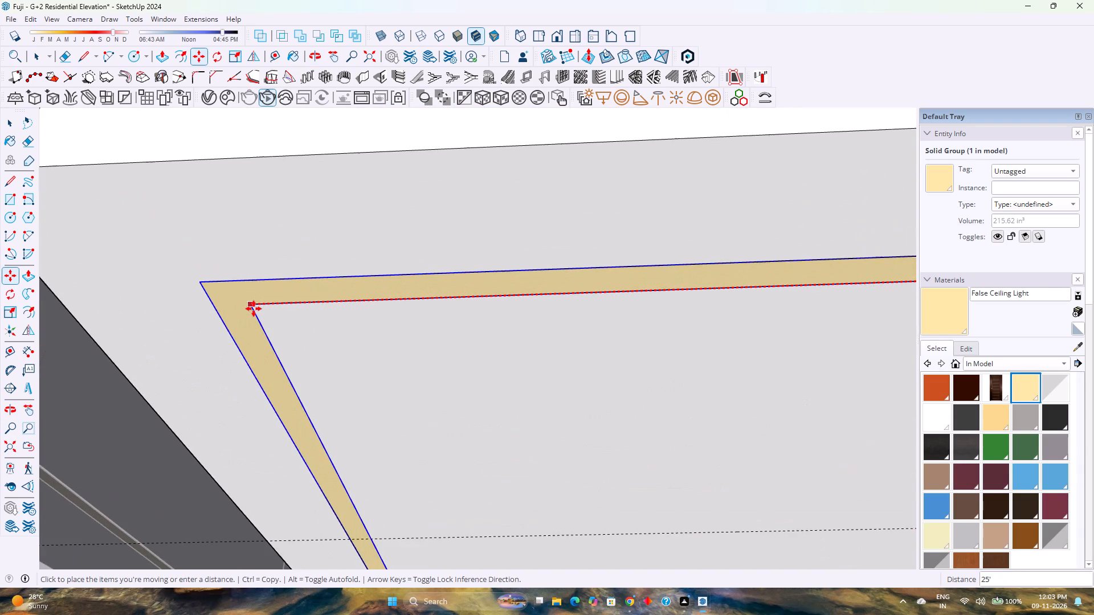
scroll(254, 309, up, 8)
click(248, 300)
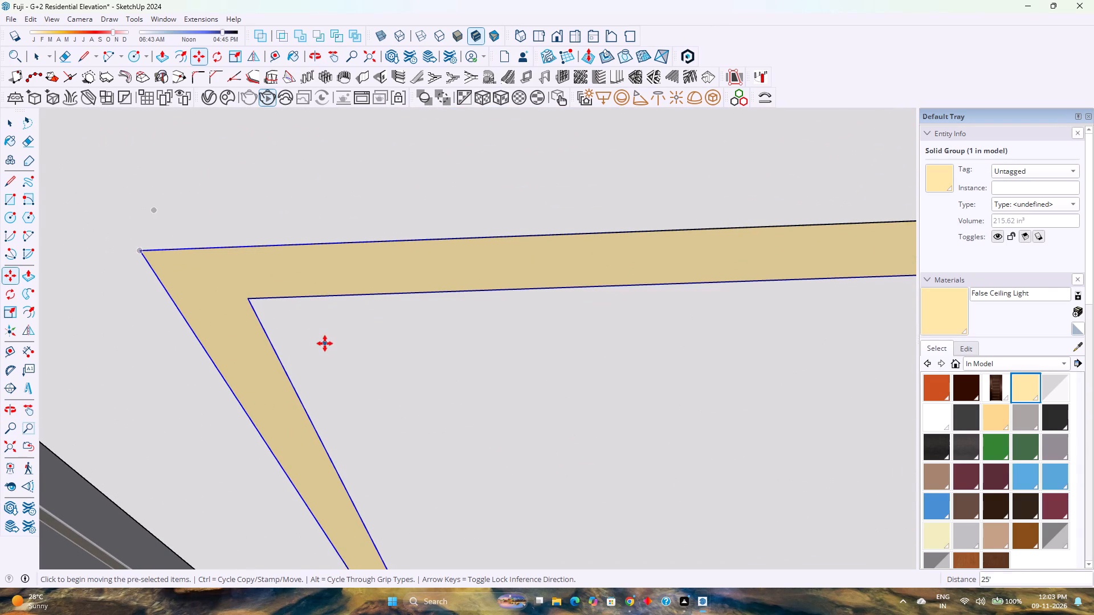
key(space)
scroll(323, 343, down, 5)
key(Escape)
Move the complete ceiling panel group with its downlights 25' along the red axis towards the building's soffit recess.
scroll(326, 339, down, 17)
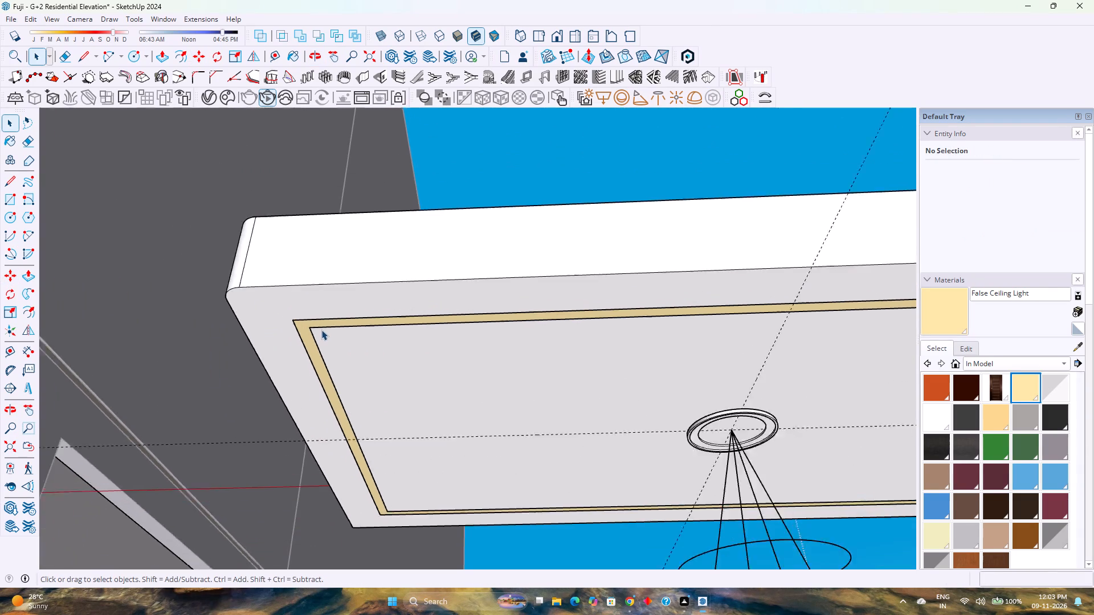
scroll(321, 330, down, 18)
click(326, 325)
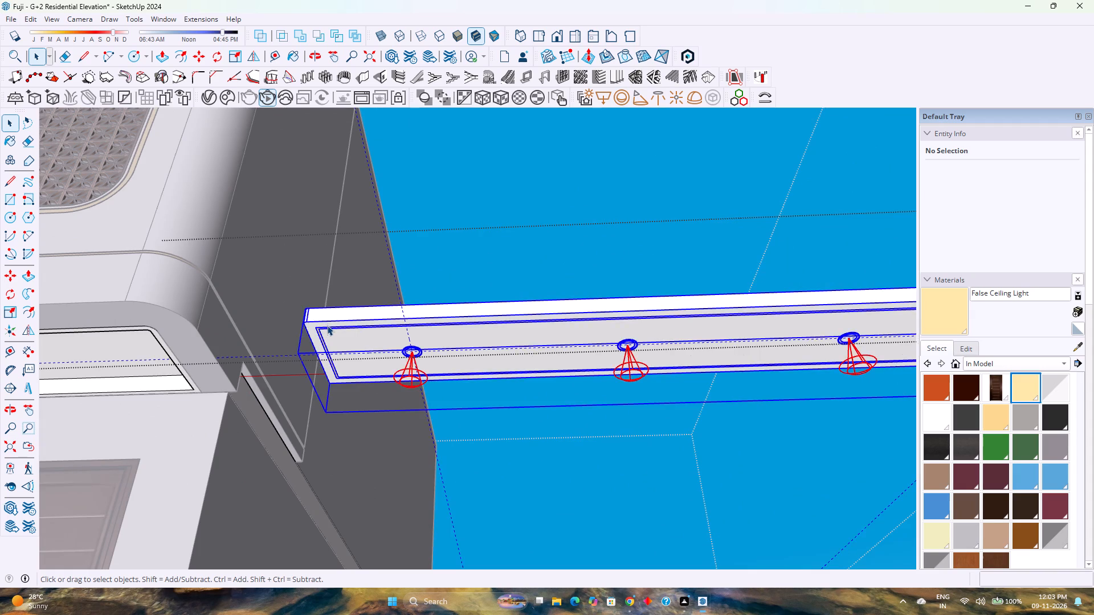
scroll(327, 325, down, 2)
middle_drag(327, 325, 332, 357)
middle_click(333, 357)
scroll(334, 351, down, 7)
key(m)
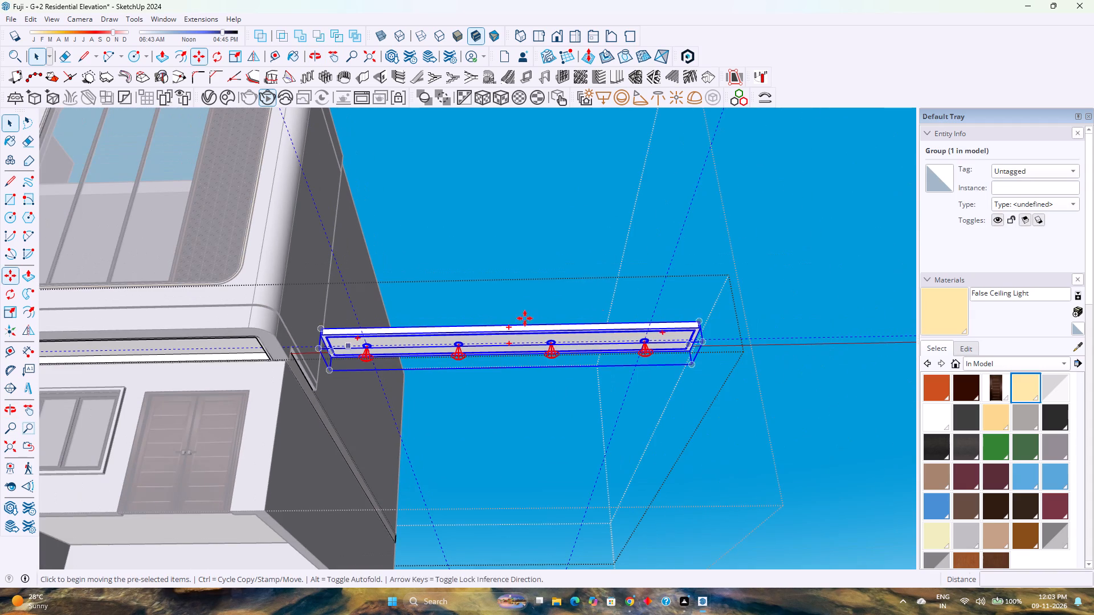
click(699, 321)
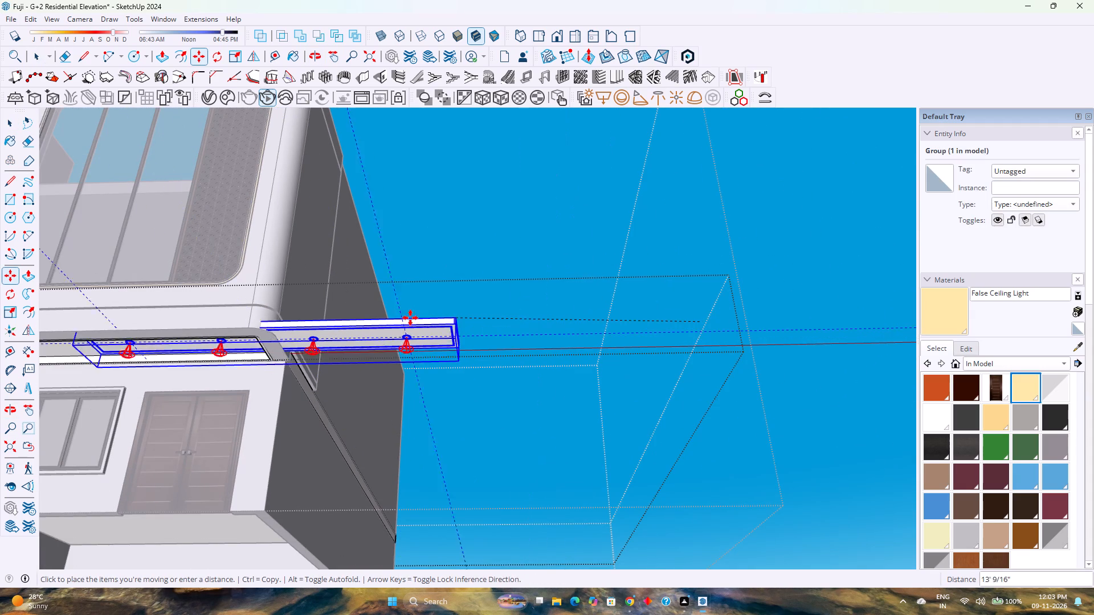
key(Right)
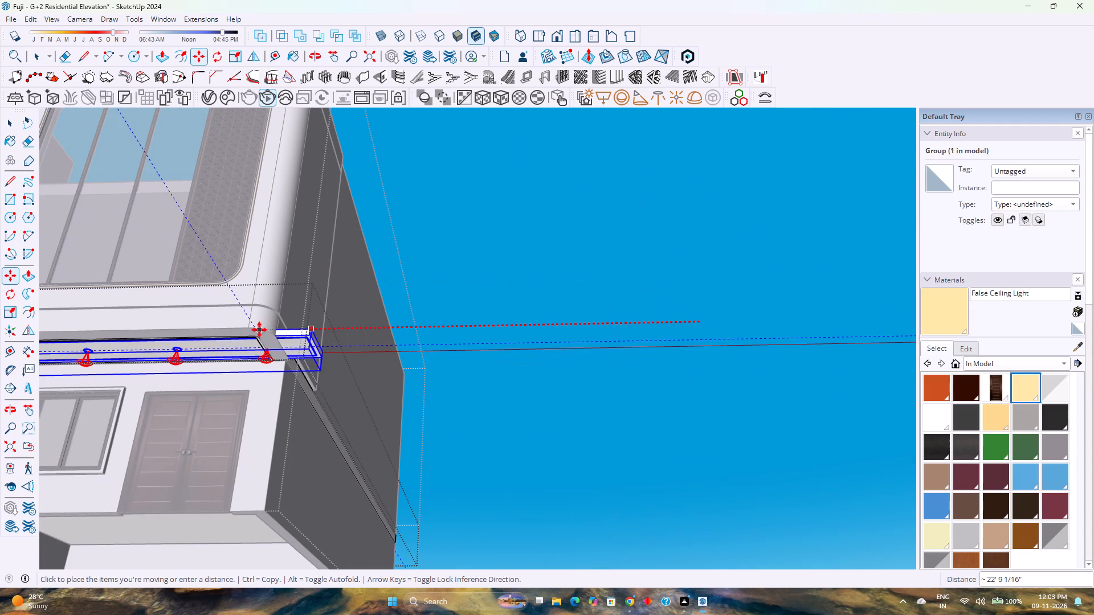
text(25')
key(Return)
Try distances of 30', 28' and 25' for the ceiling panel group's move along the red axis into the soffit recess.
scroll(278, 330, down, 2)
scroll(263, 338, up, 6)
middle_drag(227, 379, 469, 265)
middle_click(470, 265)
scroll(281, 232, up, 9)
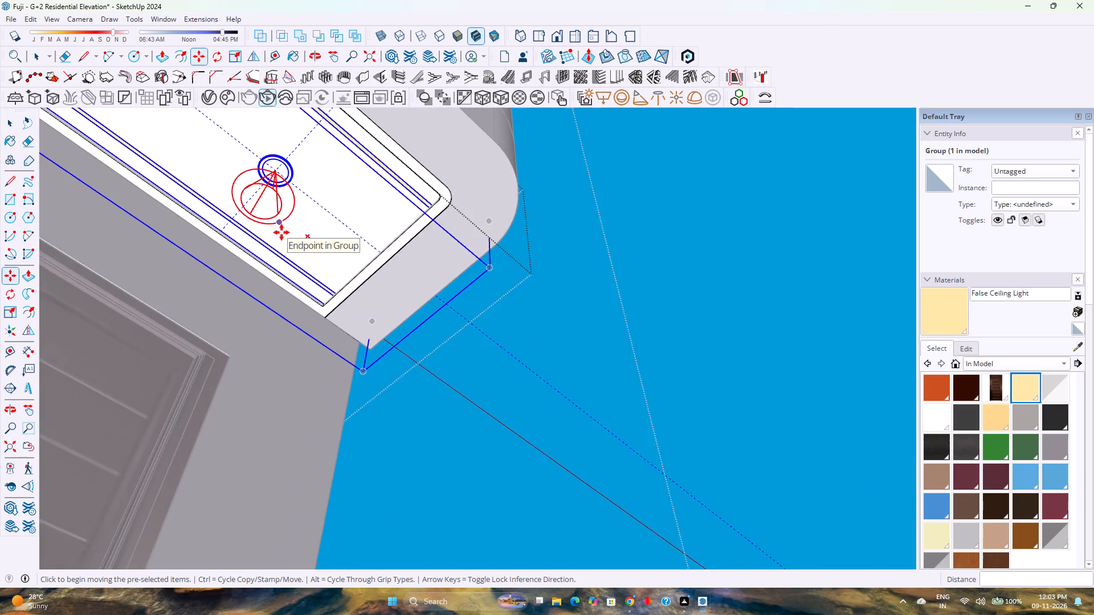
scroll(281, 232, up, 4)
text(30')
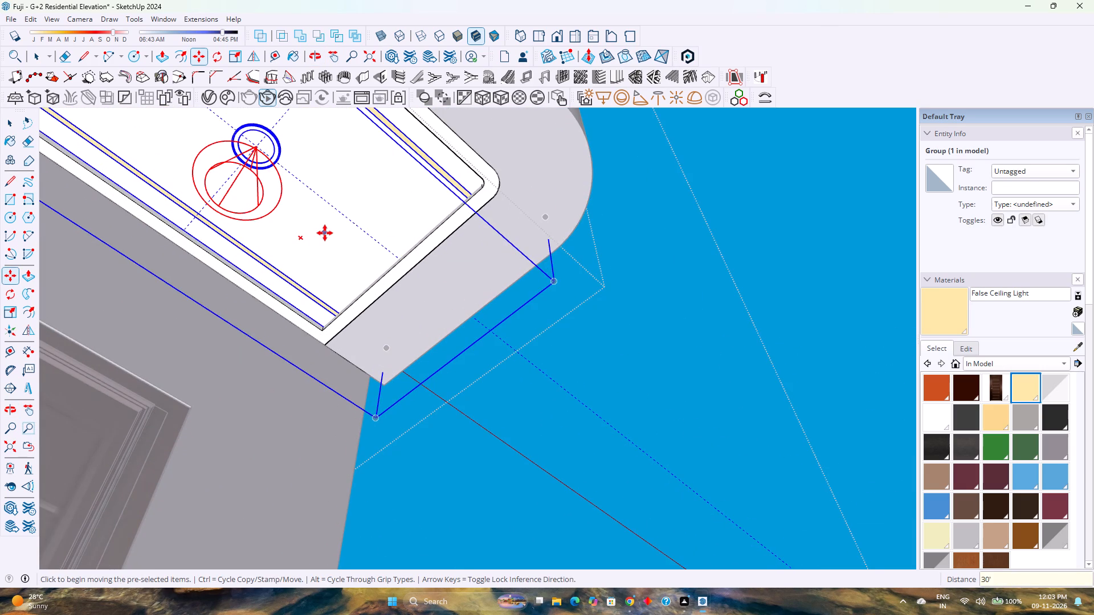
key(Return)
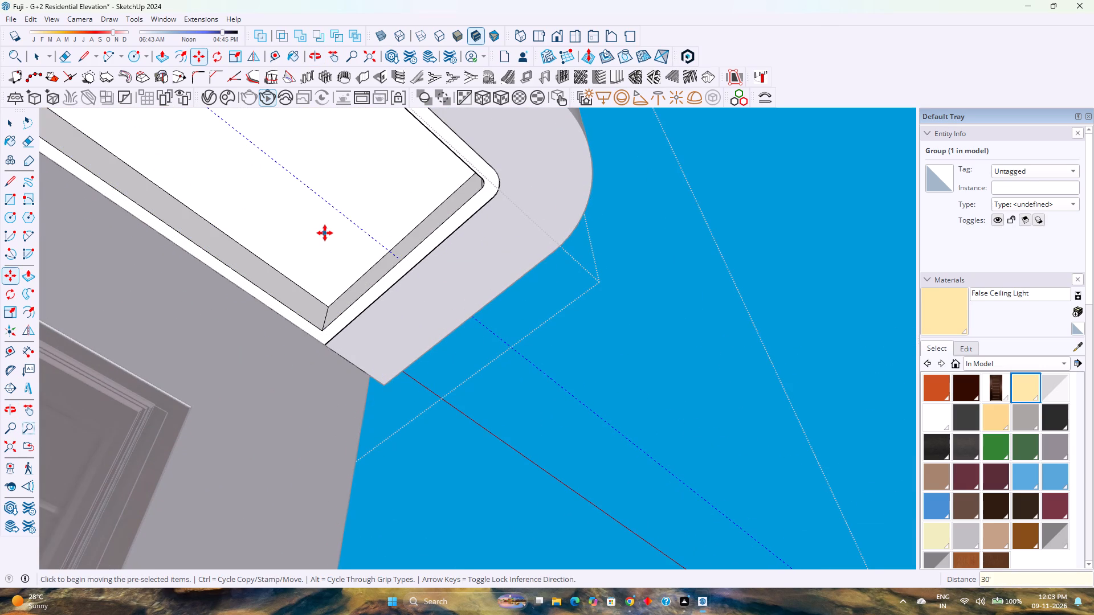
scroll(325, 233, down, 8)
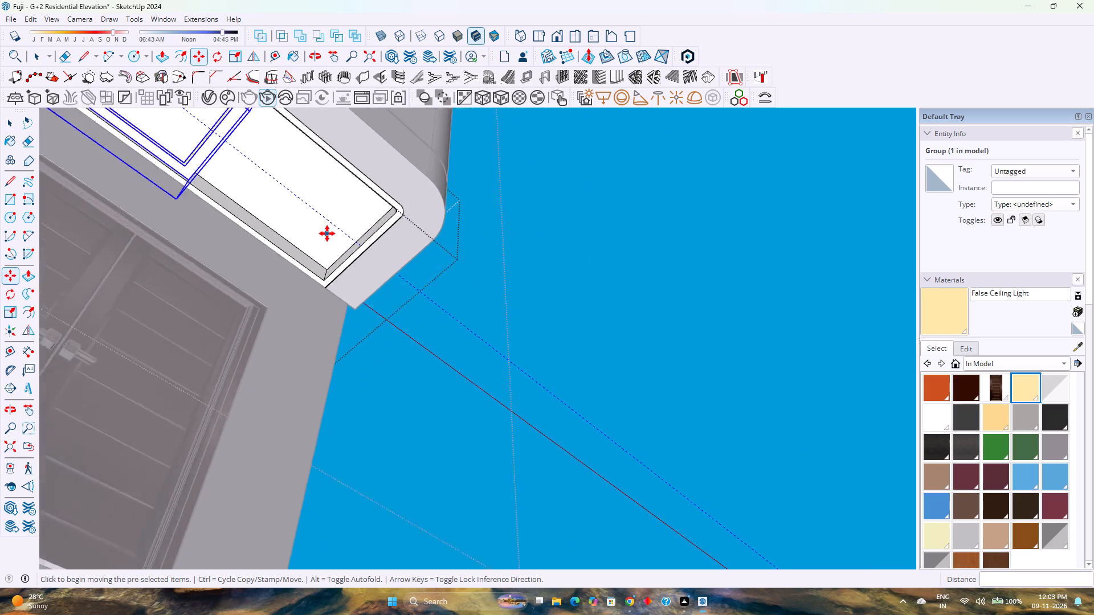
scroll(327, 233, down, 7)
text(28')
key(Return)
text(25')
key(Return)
Set the ceiling panel group's move distance along the red axis to 26'.
key(2)
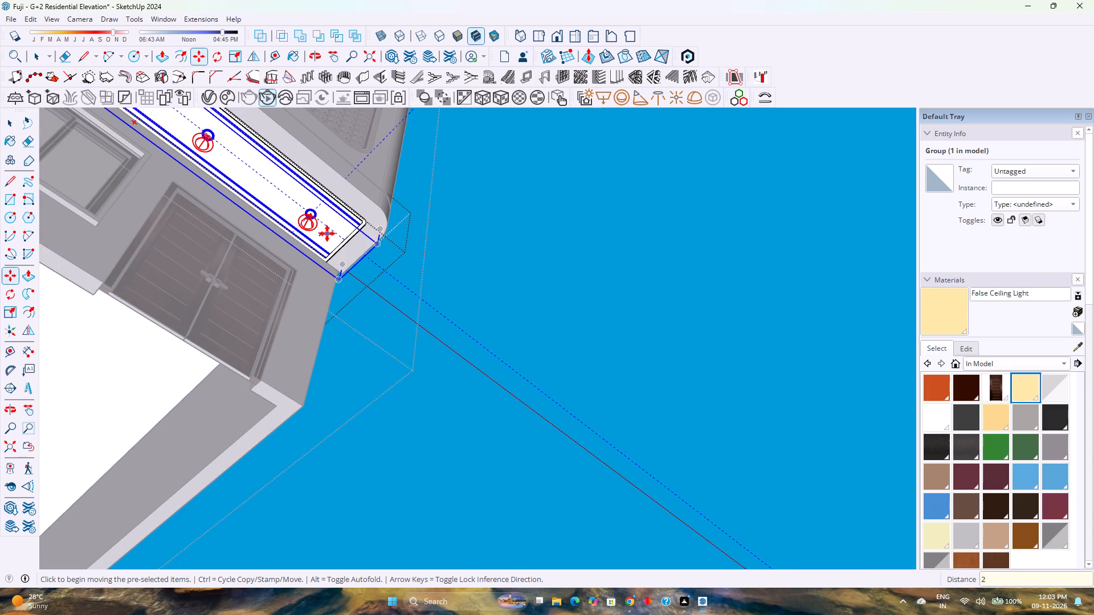
text(6')
key(Return)
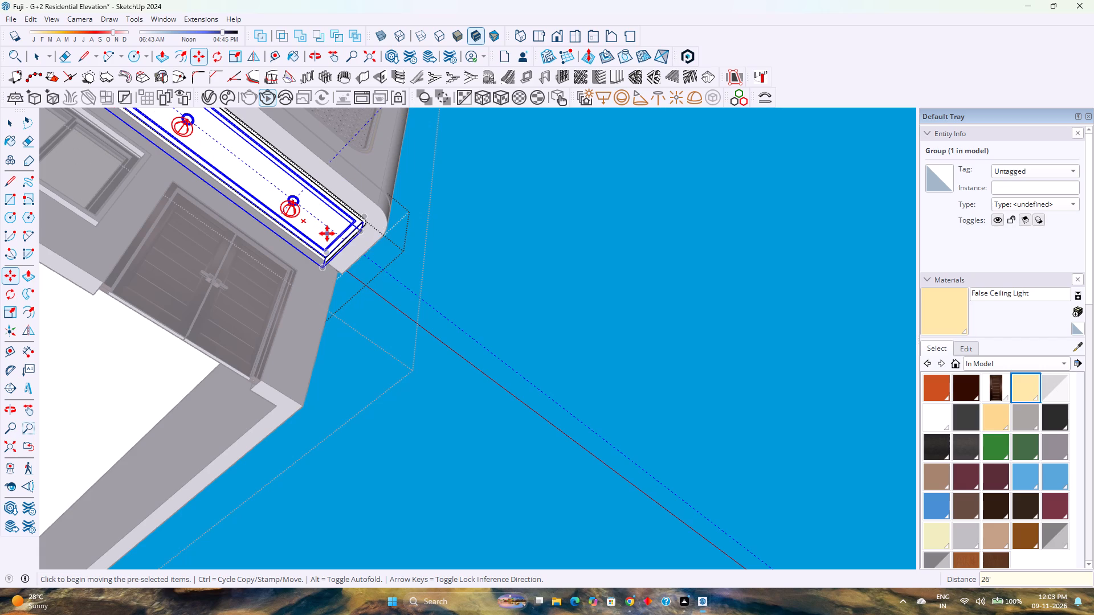
Deselect the ceiling panel and examine how its edges, light strip and downlights fit within the building's soffit recess.
scroll(327, 233, up, 14)
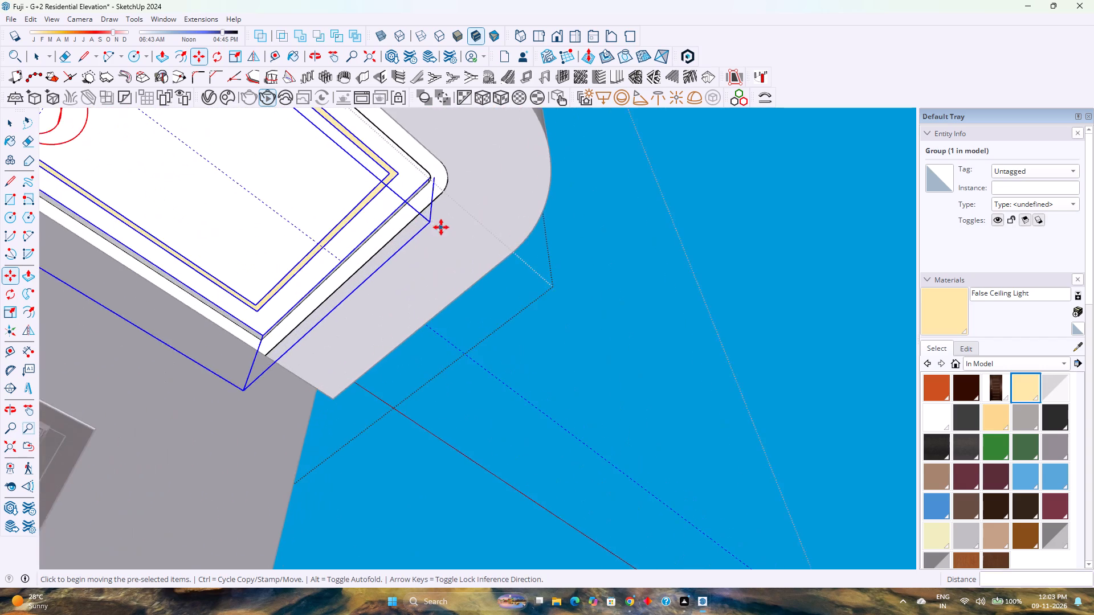
scroll(441, 227, up, 2)
middle_drag(411, 218, 317, 216)
middle_click(317, 216)
scroll(266, 355, up, 2)
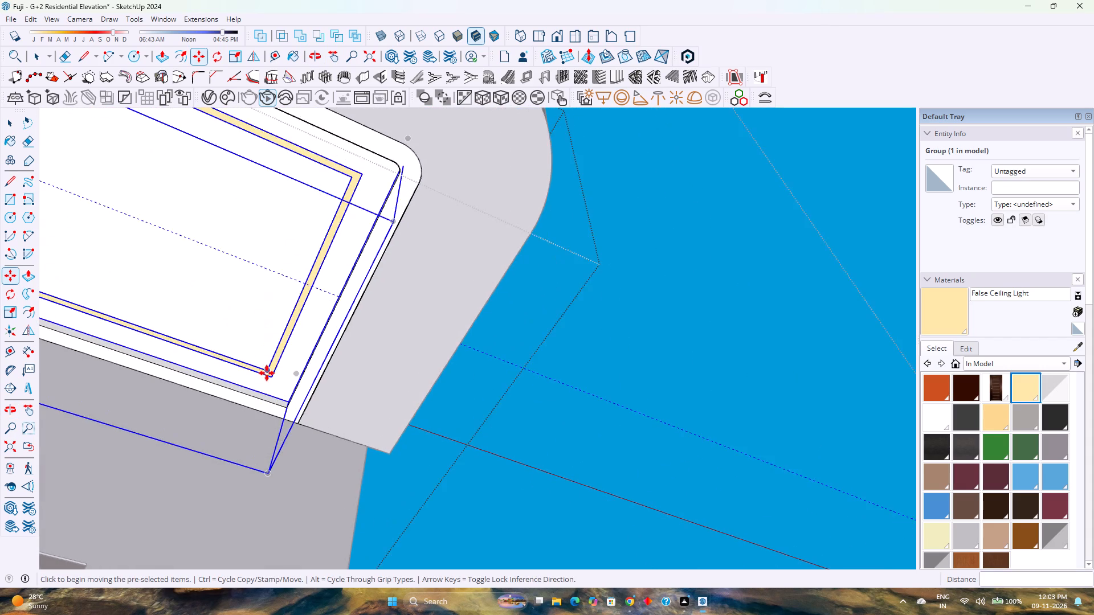
scroll(267, 373, up, 4)
middle_drag(268, 424, 192, 460)
key(space)
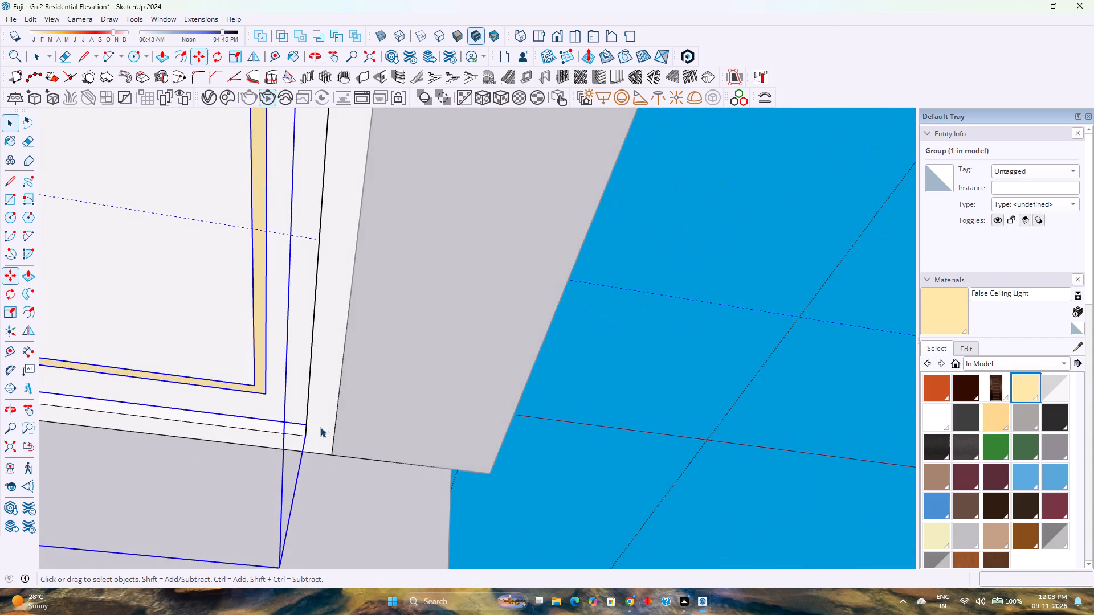
scroll(324, 424, down, 5)
key(Escape)
scroll(342, 416, down, 8)
shift+middle_drag(260, 416, 578, 390)
scroll(596, 384, down, 2)
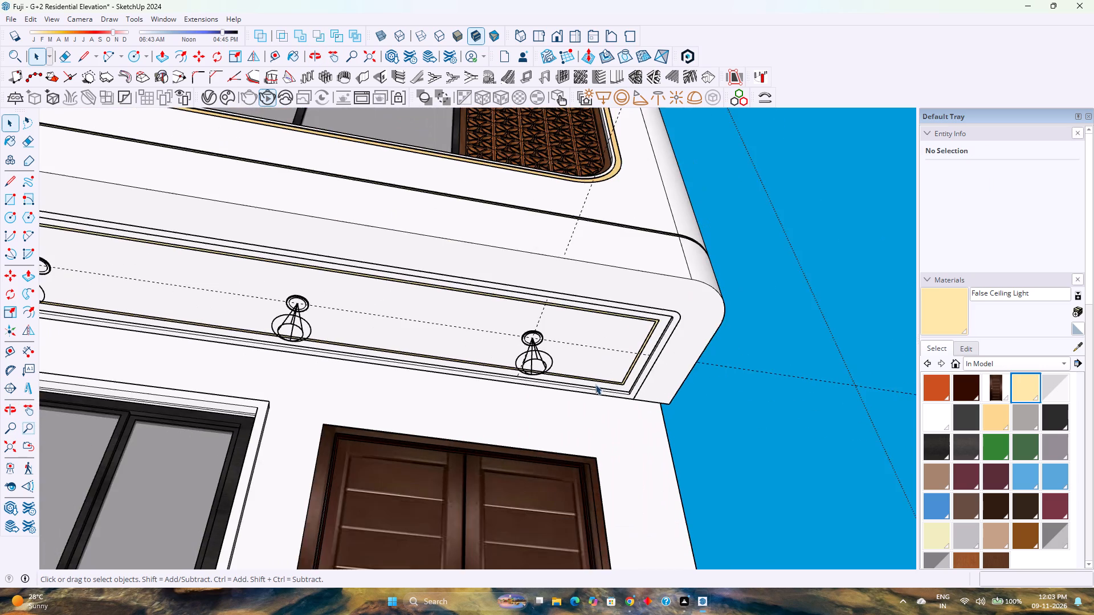
scroll(595, 384, down, 9)
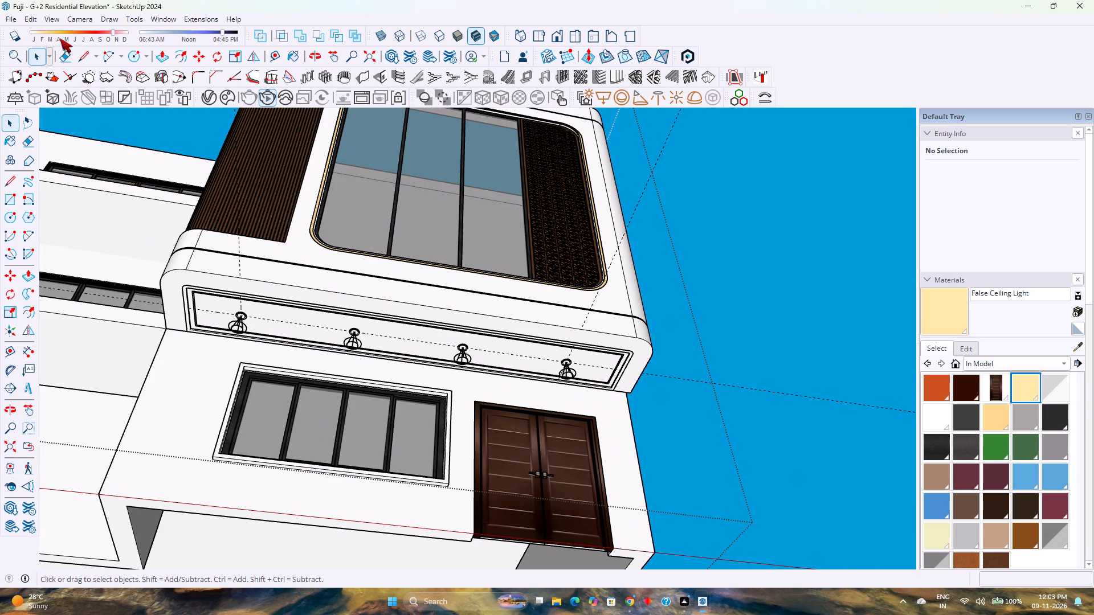
Delete all the construction guides from the model.
click(31, 20)
click(59, 135)
scroll(589, 326, down, 4)
click(772, 288)
Save the elevation model with the lit ceiling panel in place under the projecting volume.
middle_drag(742, 280, 676, 416)
scroll(742, 280, down, 1)
middle_click(671, 421)
scroll(671, 421, down, 2)
key(ctrl+s)
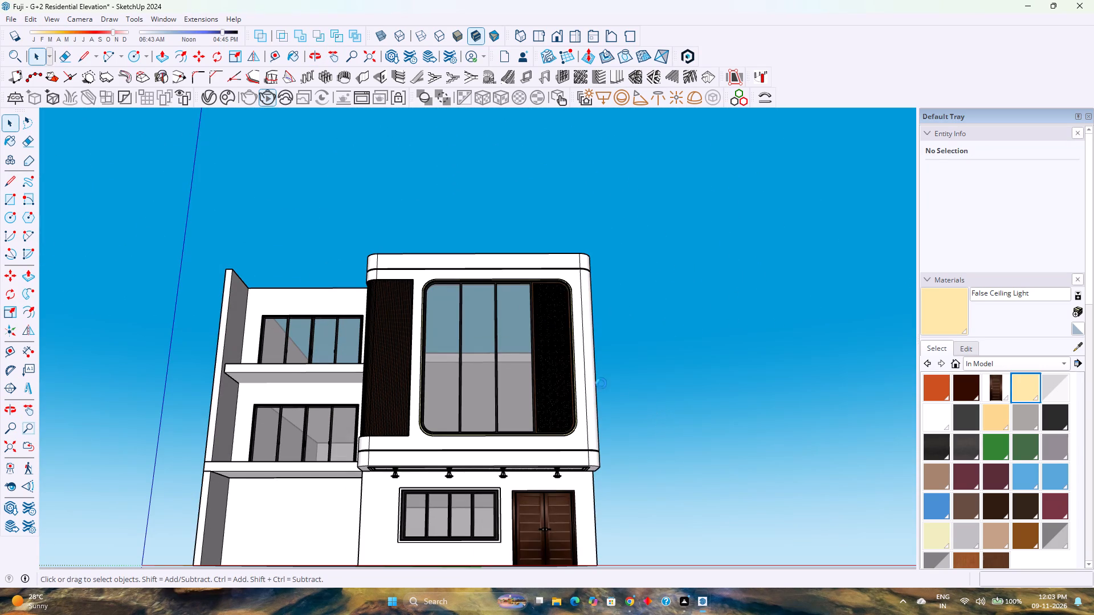
scroll(560, 355, down, 13)
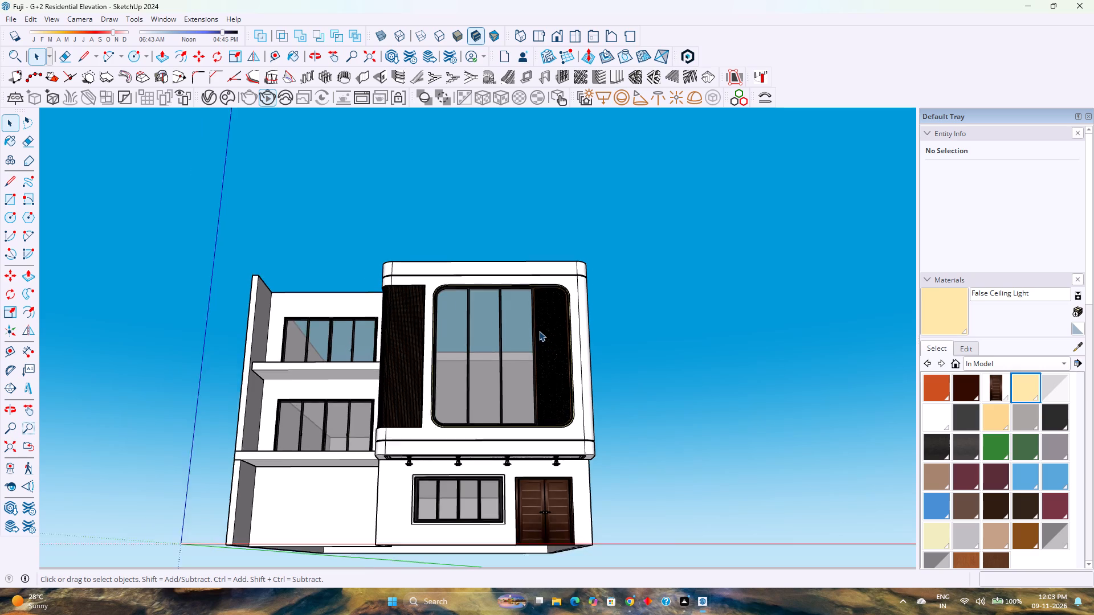
scroll(539, 331, down, 2)
scroll(539, 331, up, 1)
middle_drag(539, 331, 479, 428)
middle_click(479, 428)
scroll(483, 408, down, 1)
middle_drag(404, 416, 502, 457)
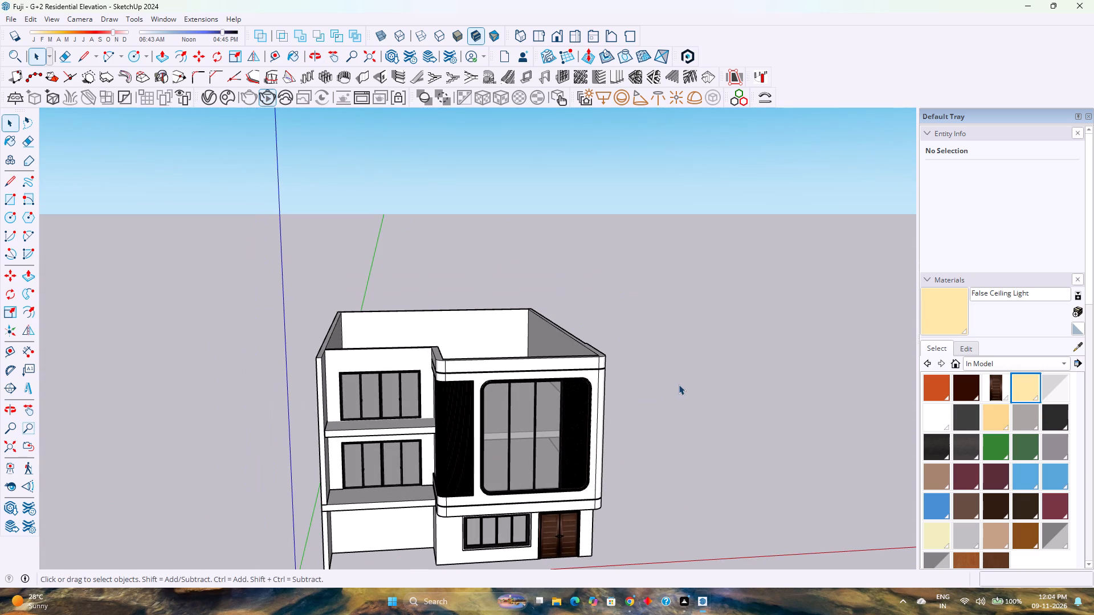
key(ctrl+s)
scroll(655, 380, down, 2)
scroll(655, 380, up, 2)
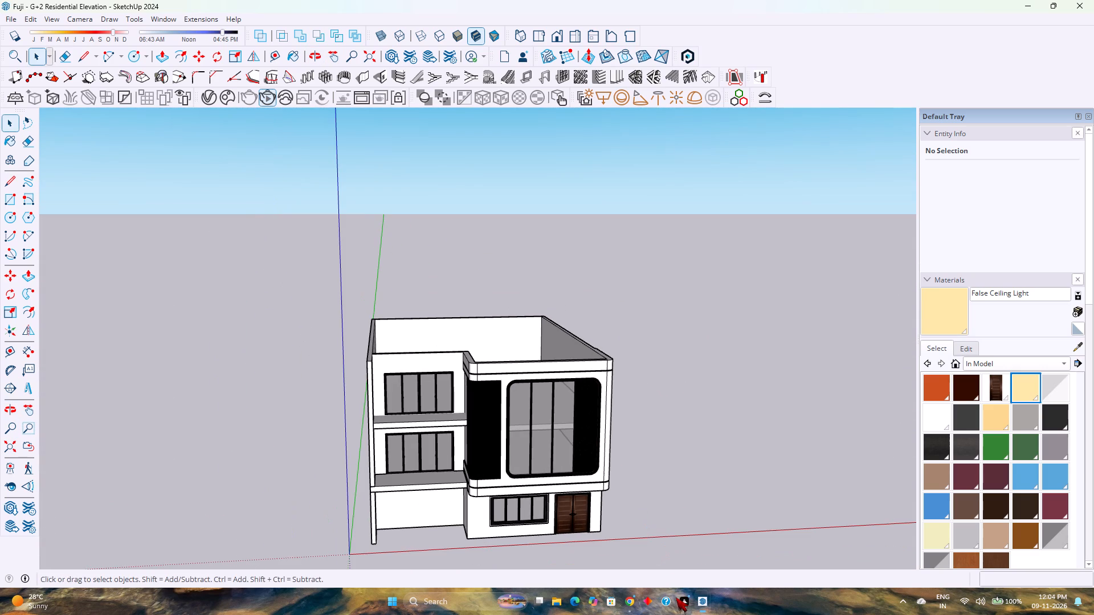
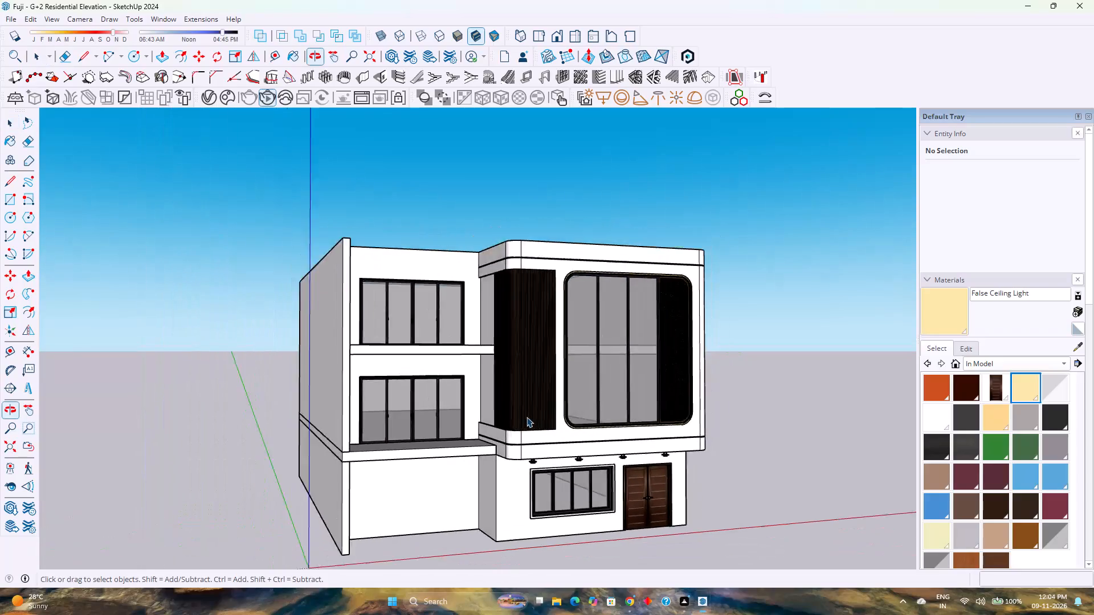
Examine the front facade from the opposite corner, including the slatted cladding, large rounded window and perforated screen.
scroll(526, 417, down, 2)
scroll(528, 417, up, 6)
middle_drag(526, 416, 317, 452)
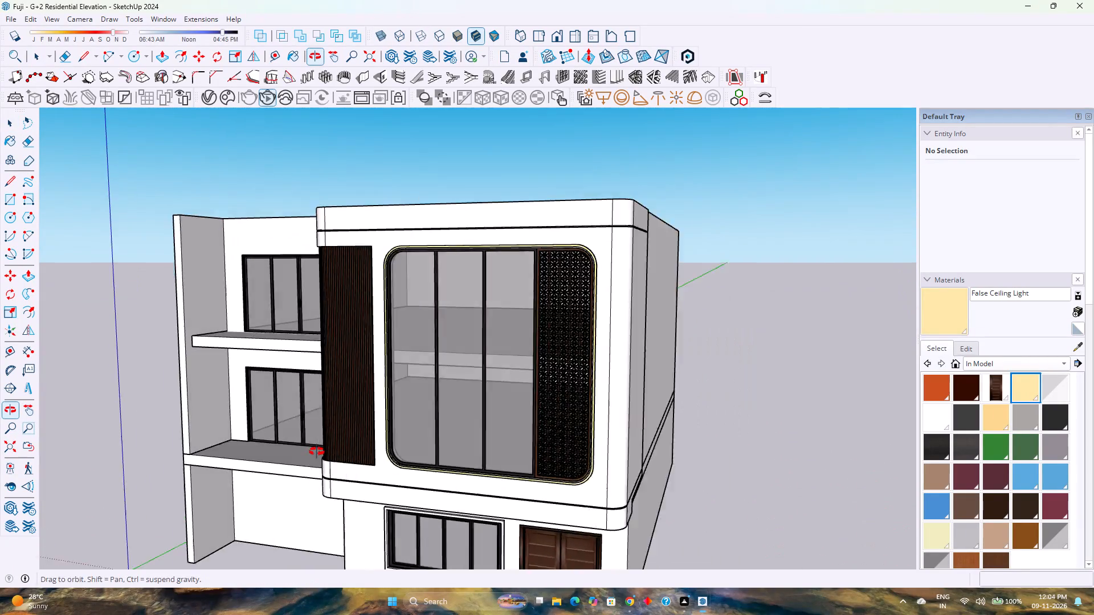
middle_drag(317, 452, 312, 452)
middle_click(312, 452)
scroll(312, 452, down, 3)
scroll(312, 452, up, 4)
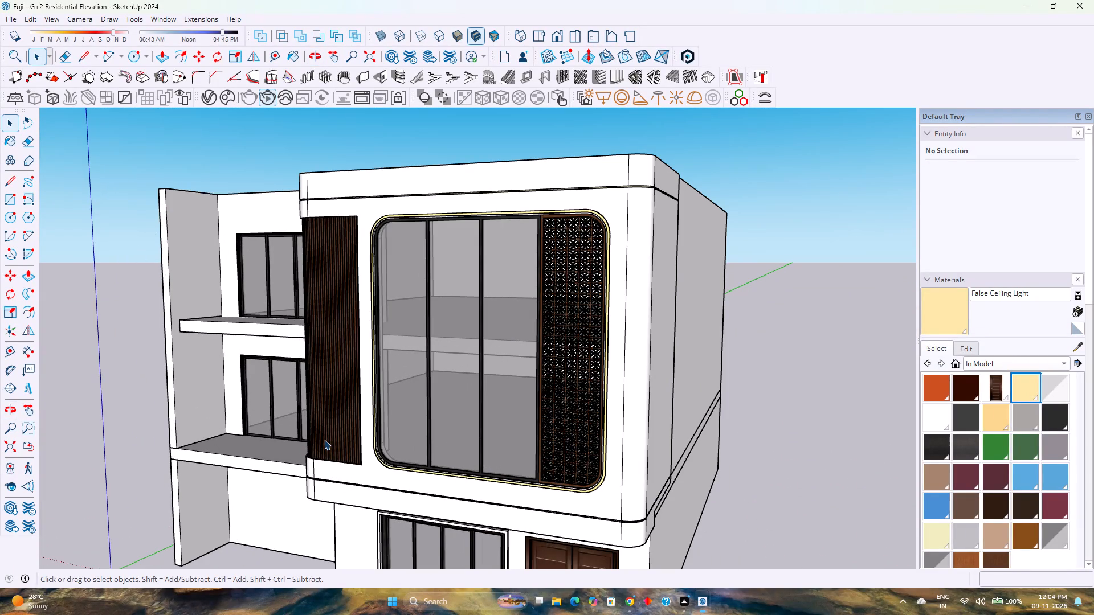
scroll(328, 439, down, 3)
scroll(329, 439, up, 3)
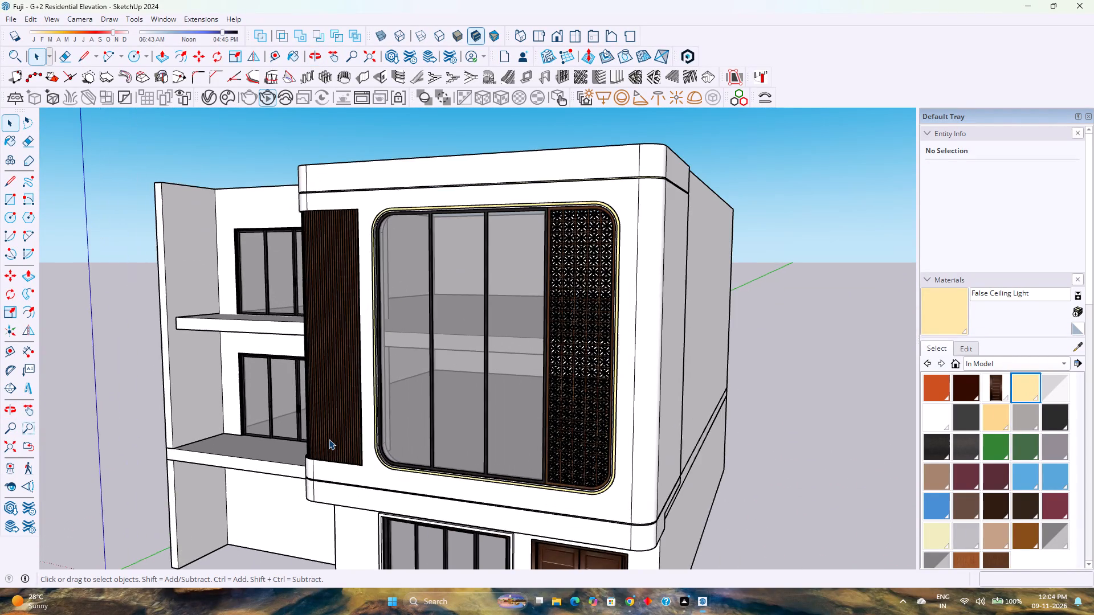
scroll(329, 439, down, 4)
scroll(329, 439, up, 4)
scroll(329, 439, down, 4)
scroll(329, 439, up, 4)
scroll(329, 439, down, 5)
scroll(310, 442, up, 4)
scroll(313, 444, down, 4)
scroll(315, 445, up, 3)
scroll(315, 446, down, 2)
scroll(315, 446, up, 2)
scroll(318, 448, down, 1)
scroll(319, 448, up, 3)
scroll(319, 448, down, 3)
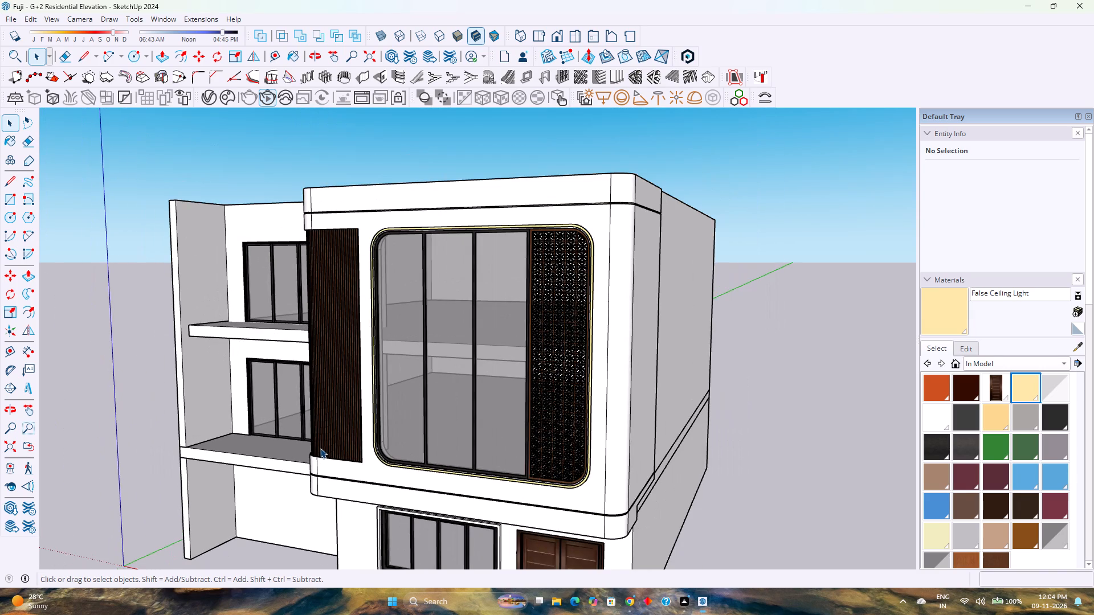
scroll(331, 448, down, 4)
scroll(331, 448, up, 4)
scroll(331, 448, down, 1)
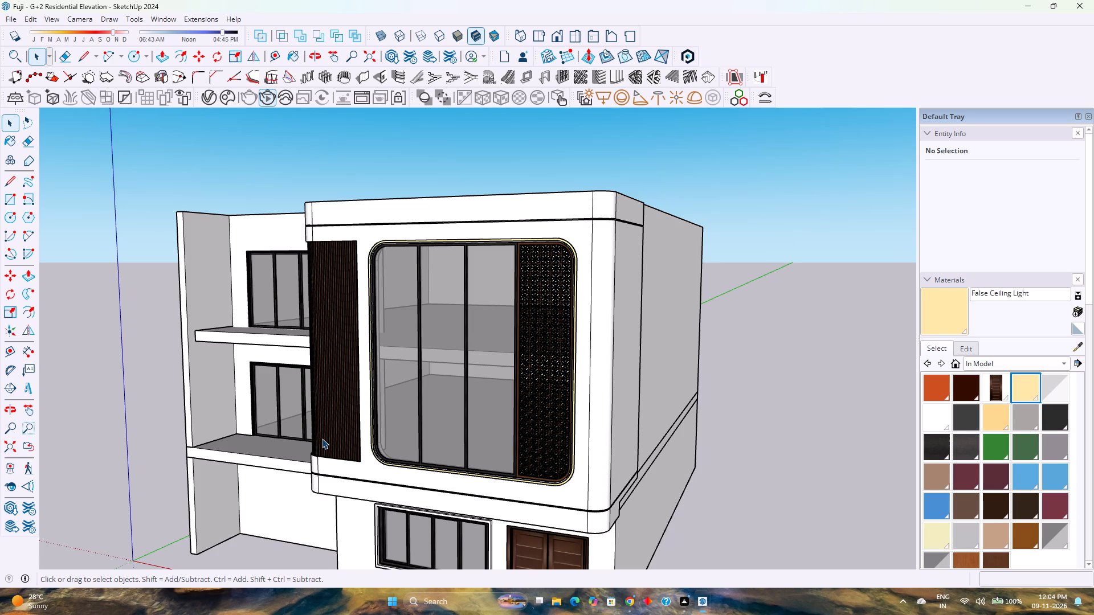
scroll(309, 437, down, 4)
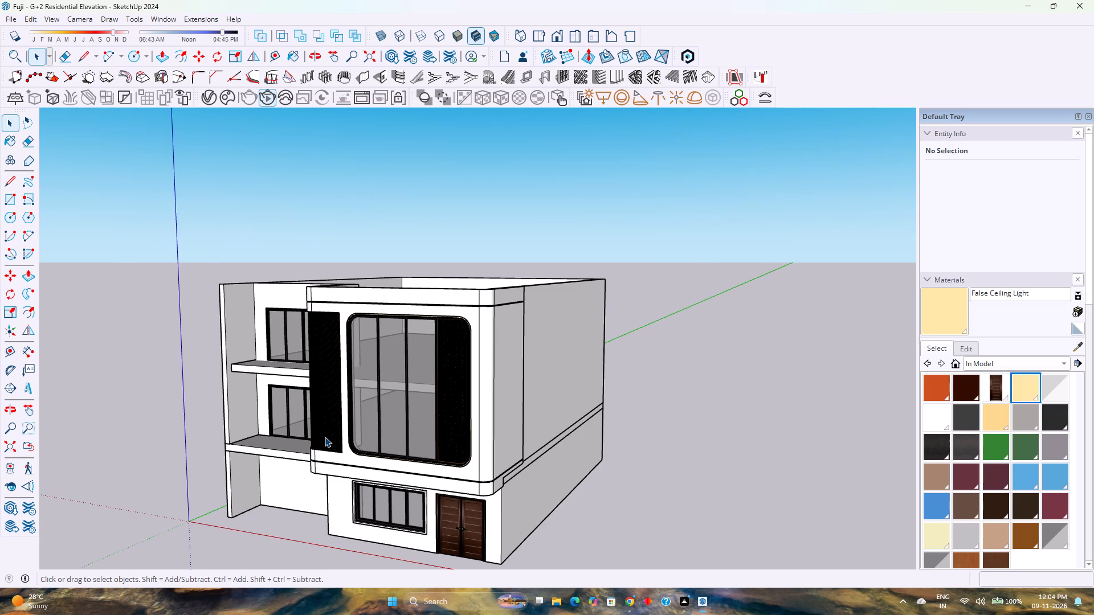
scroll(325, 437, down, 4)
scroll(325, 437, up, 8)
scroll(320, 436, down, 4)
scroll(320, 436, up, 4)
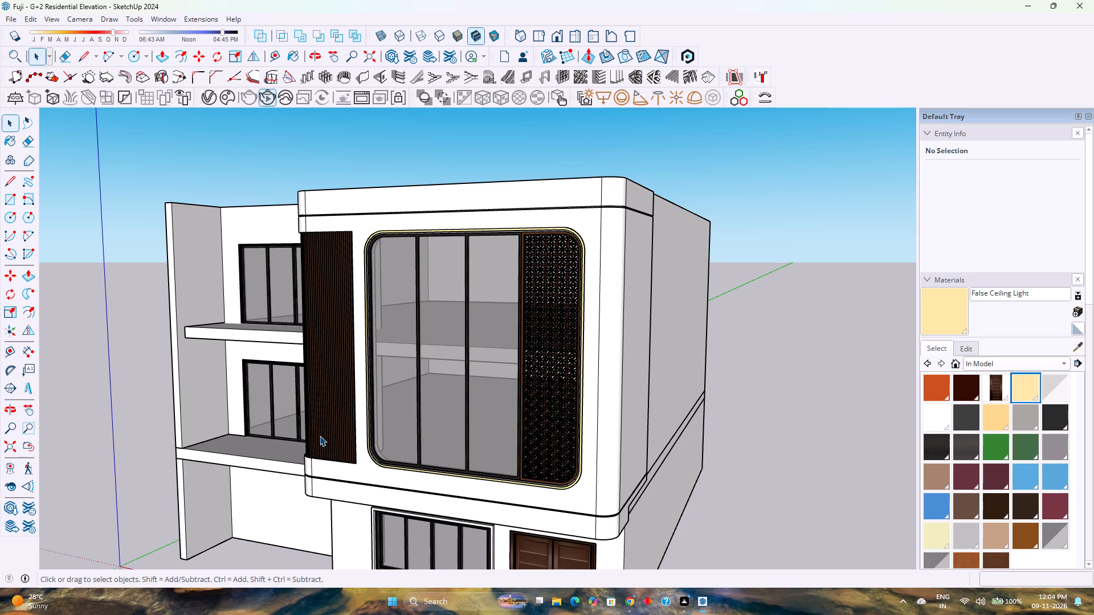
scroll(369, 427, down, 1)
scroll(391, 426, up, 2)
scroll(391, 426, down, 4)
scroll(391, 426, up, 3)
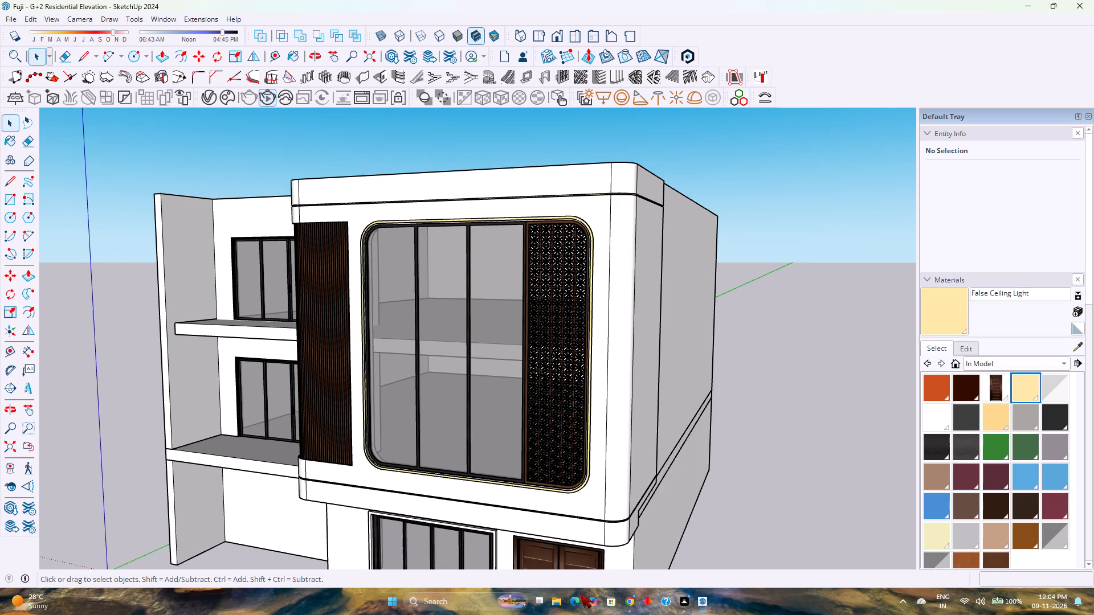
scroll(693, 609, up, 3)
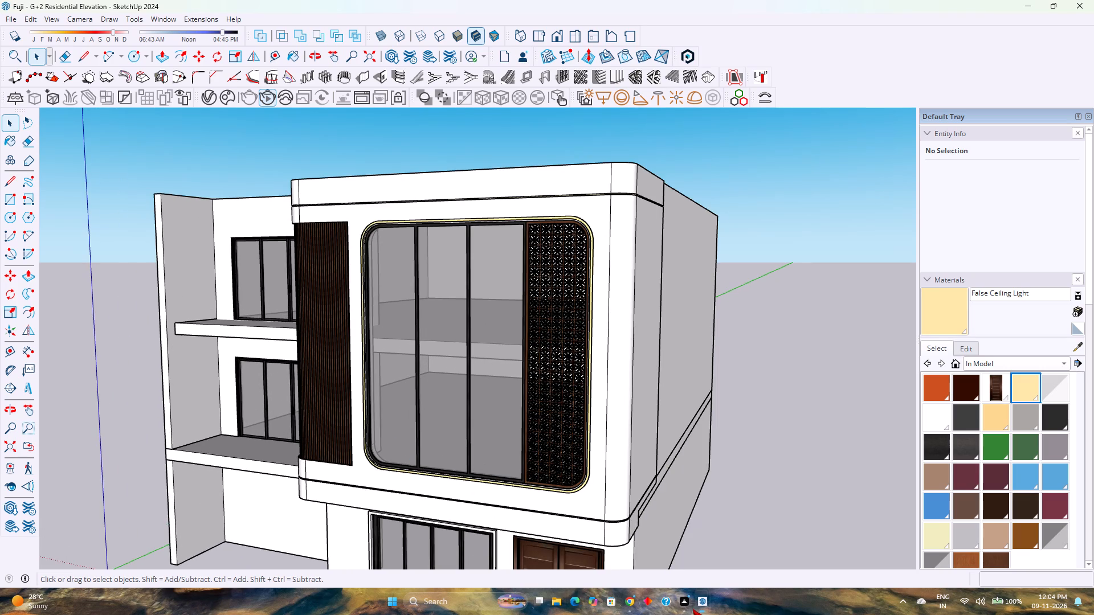
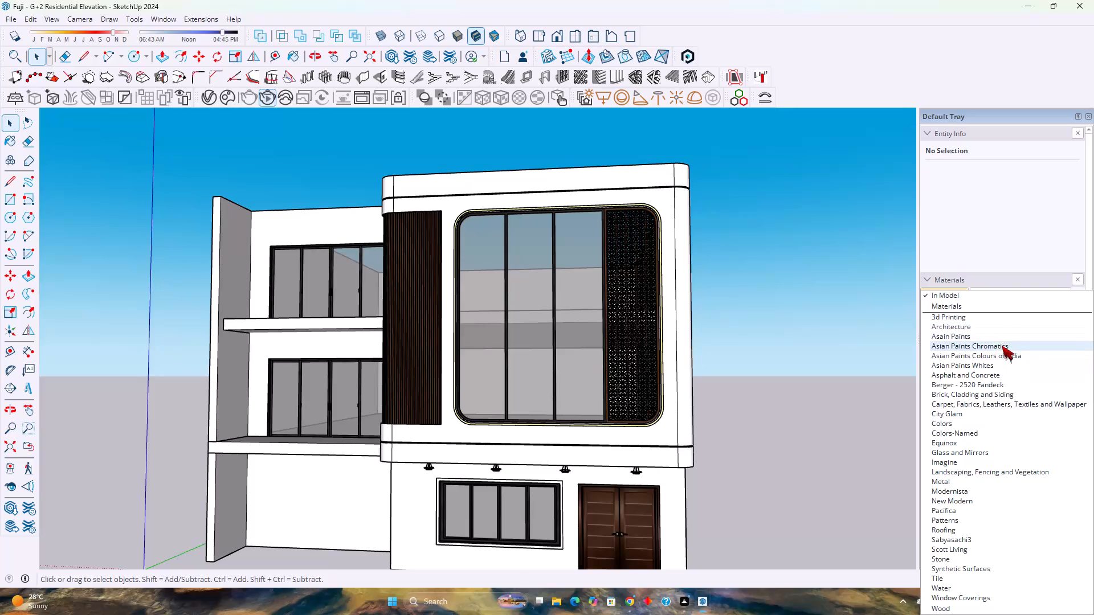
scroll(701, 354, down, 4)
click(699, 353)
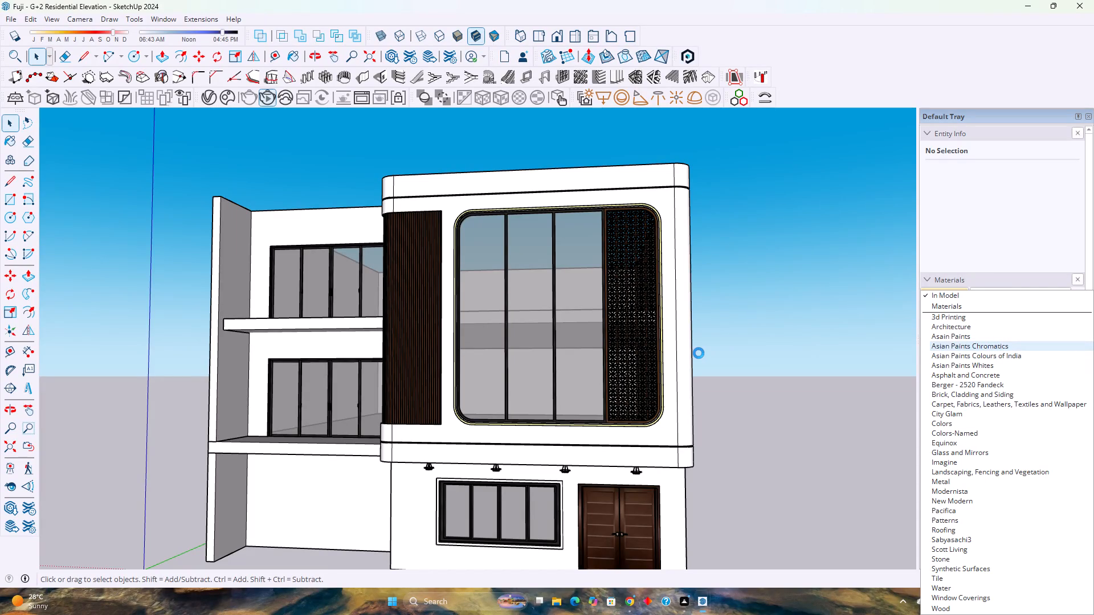
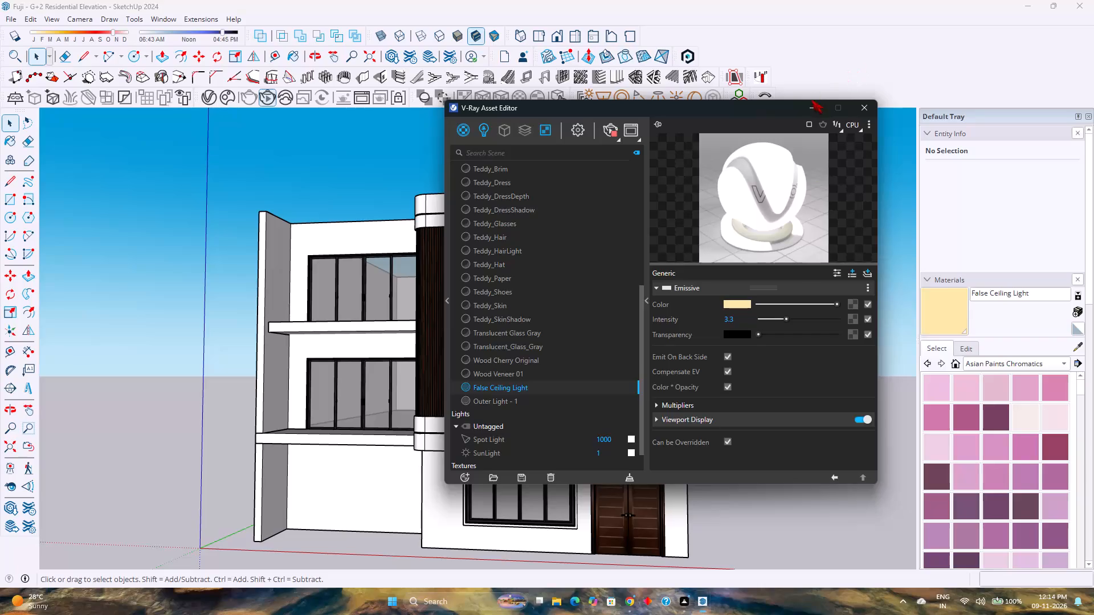
Minimize the V-Ray Asset Editor to clear the model view and select the whole building group.
click(807, 105)
triple_click(817, 86)
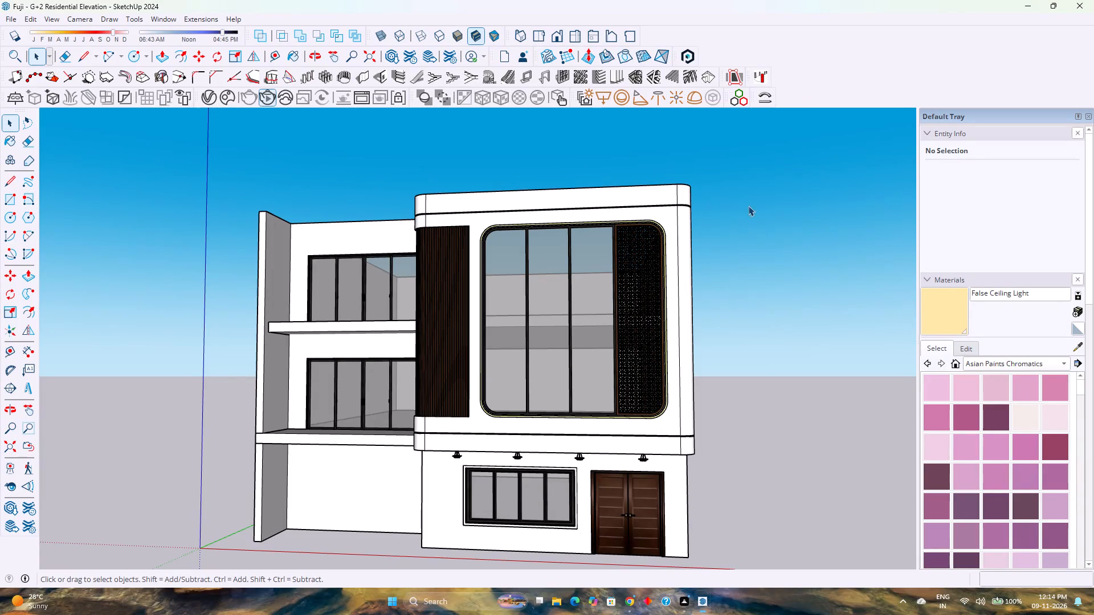
click(745, 227)
click(646, 286)
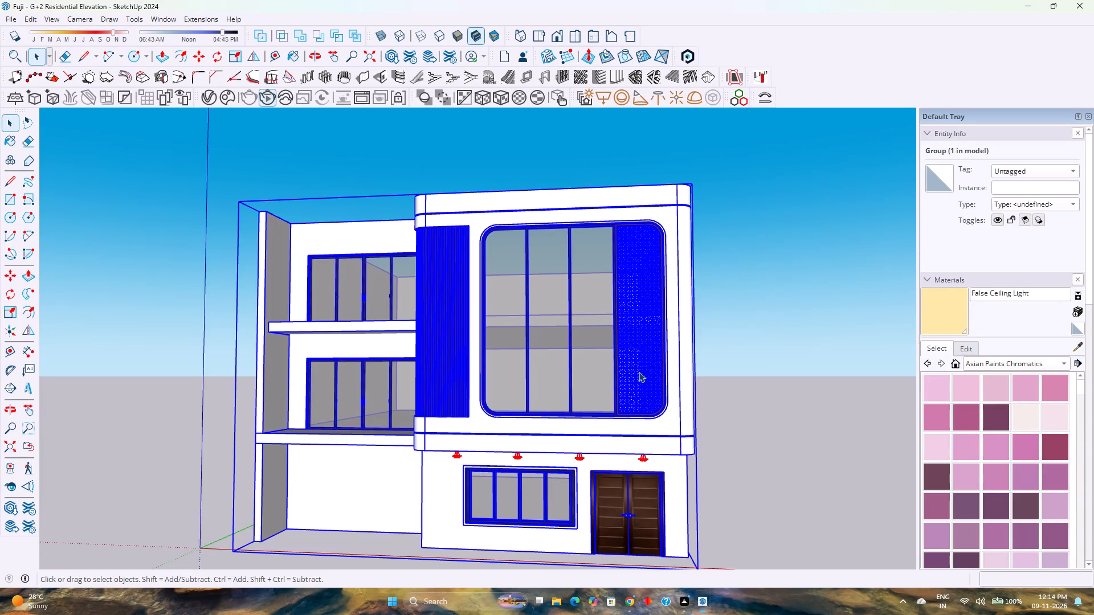
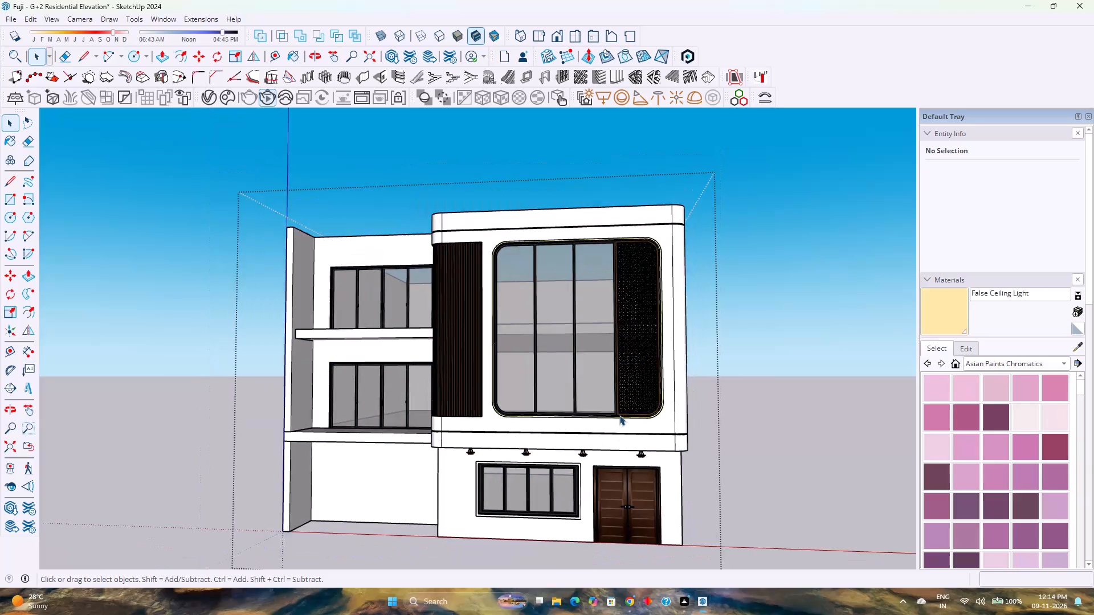
Show the Asian Paints Whites material collection and leave the open building group.
middle_drag(619, 415, 593, 489)
click(1000, 364)
click(977, 369)
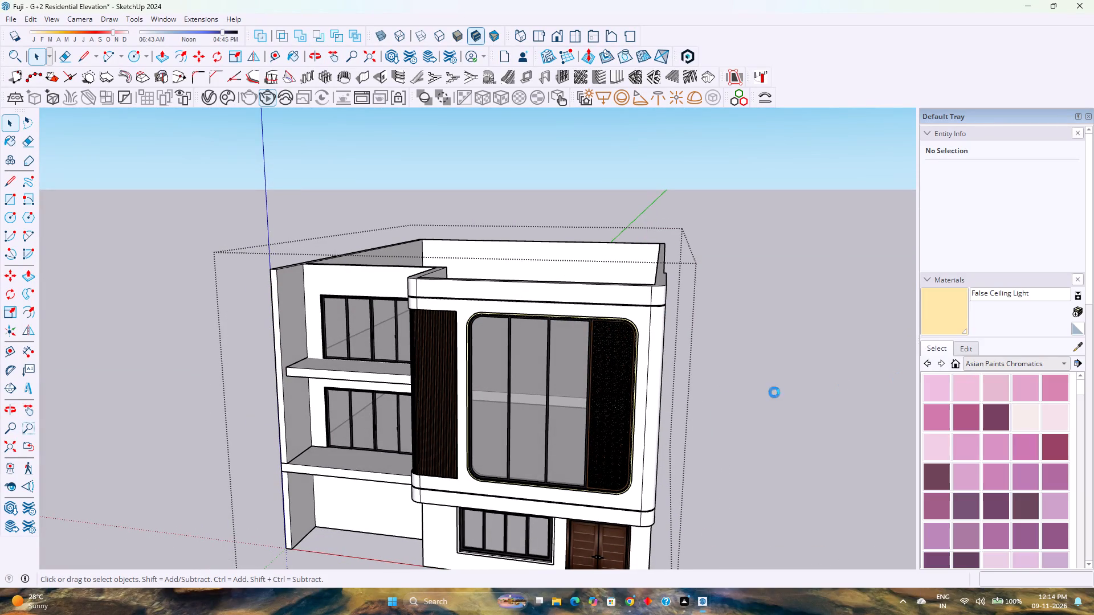
double_click(753, 334)
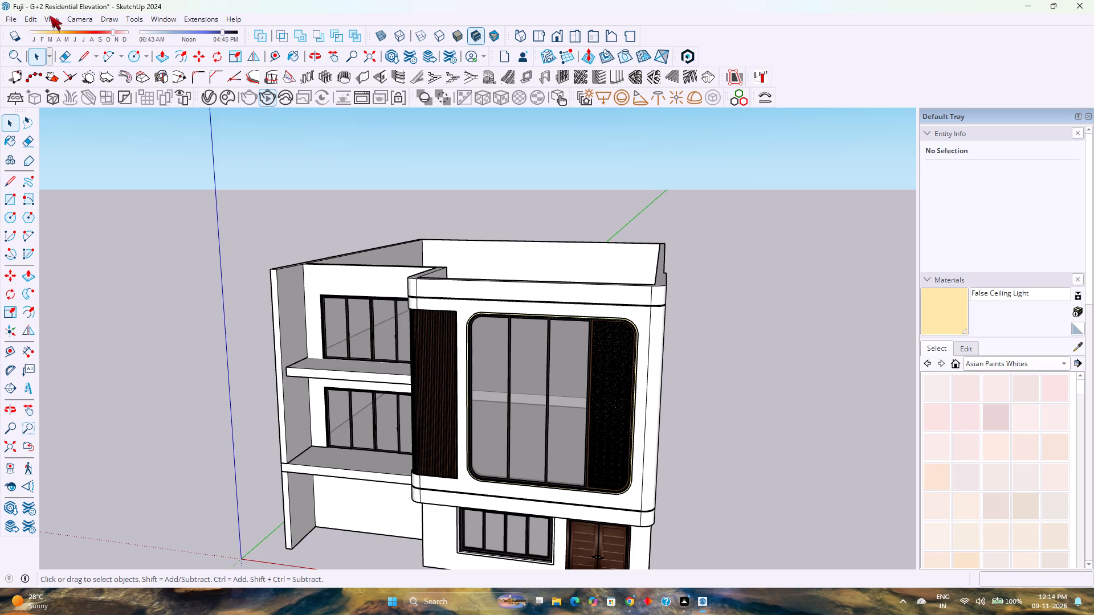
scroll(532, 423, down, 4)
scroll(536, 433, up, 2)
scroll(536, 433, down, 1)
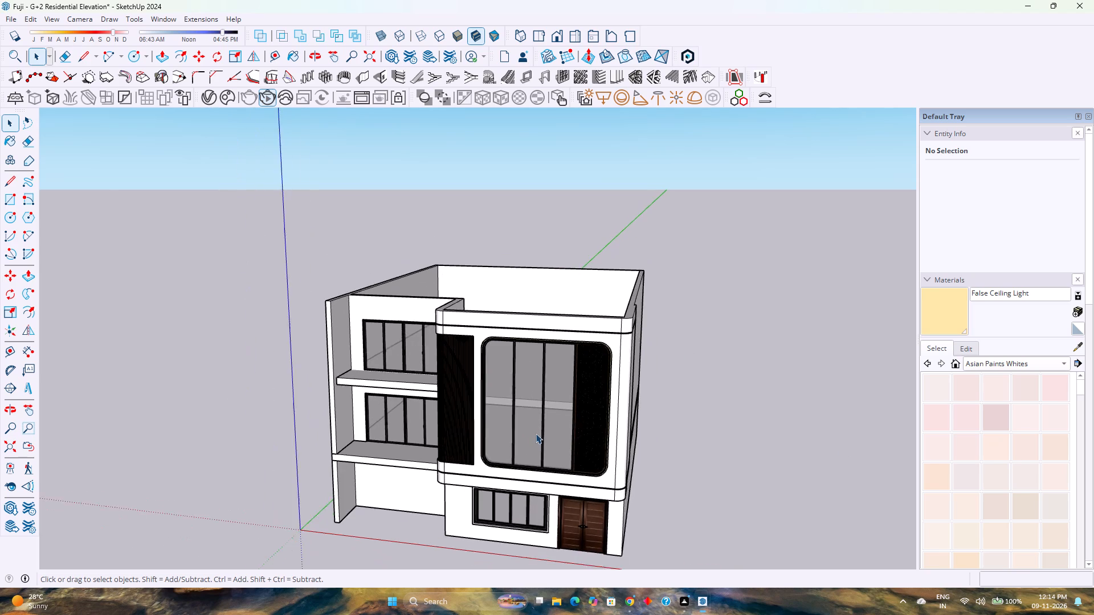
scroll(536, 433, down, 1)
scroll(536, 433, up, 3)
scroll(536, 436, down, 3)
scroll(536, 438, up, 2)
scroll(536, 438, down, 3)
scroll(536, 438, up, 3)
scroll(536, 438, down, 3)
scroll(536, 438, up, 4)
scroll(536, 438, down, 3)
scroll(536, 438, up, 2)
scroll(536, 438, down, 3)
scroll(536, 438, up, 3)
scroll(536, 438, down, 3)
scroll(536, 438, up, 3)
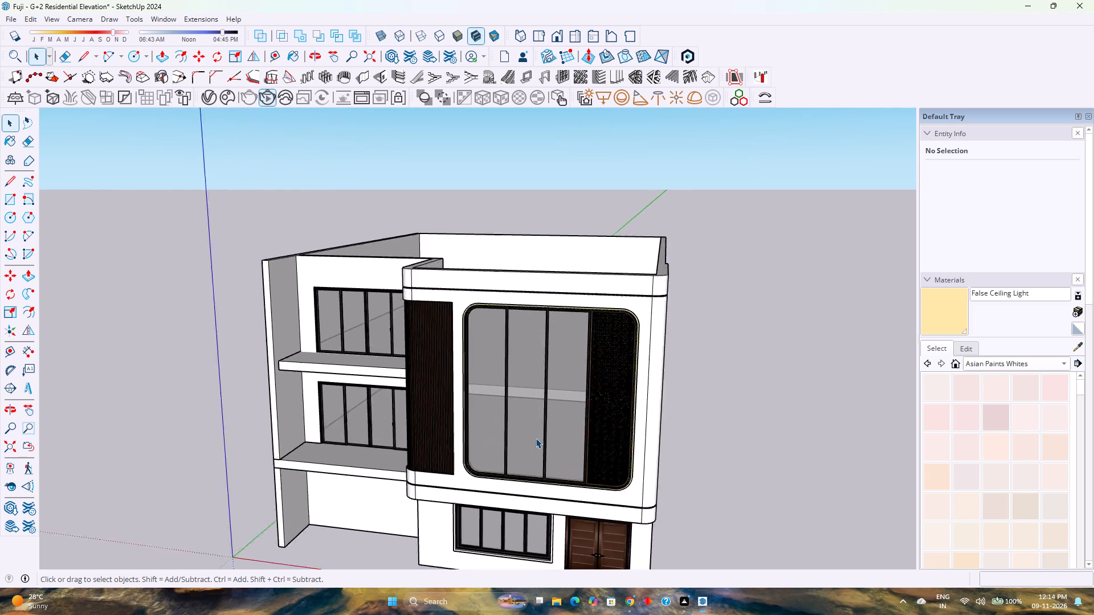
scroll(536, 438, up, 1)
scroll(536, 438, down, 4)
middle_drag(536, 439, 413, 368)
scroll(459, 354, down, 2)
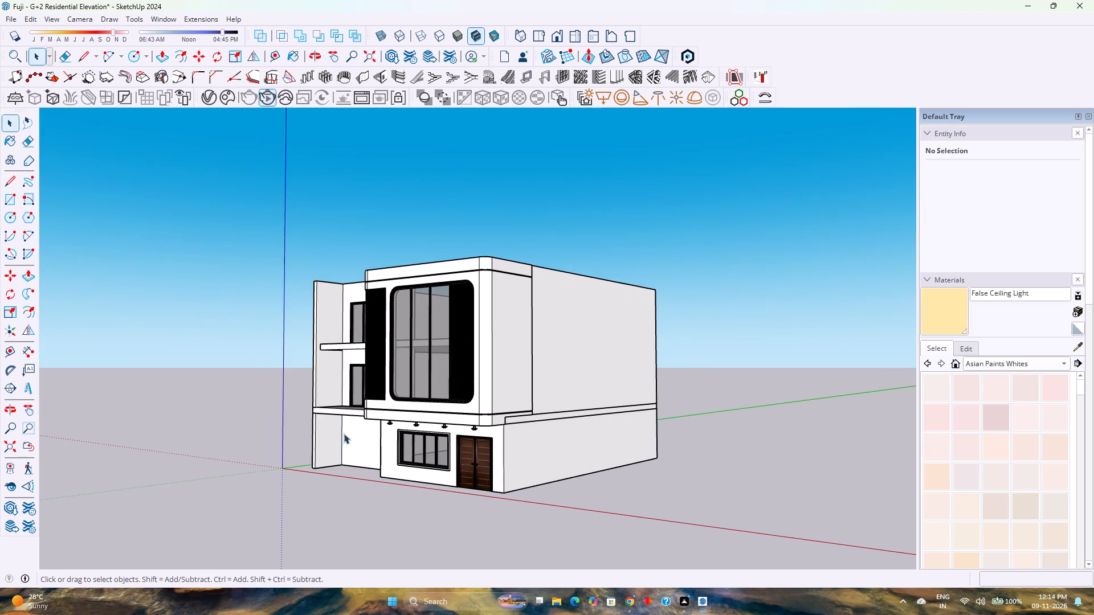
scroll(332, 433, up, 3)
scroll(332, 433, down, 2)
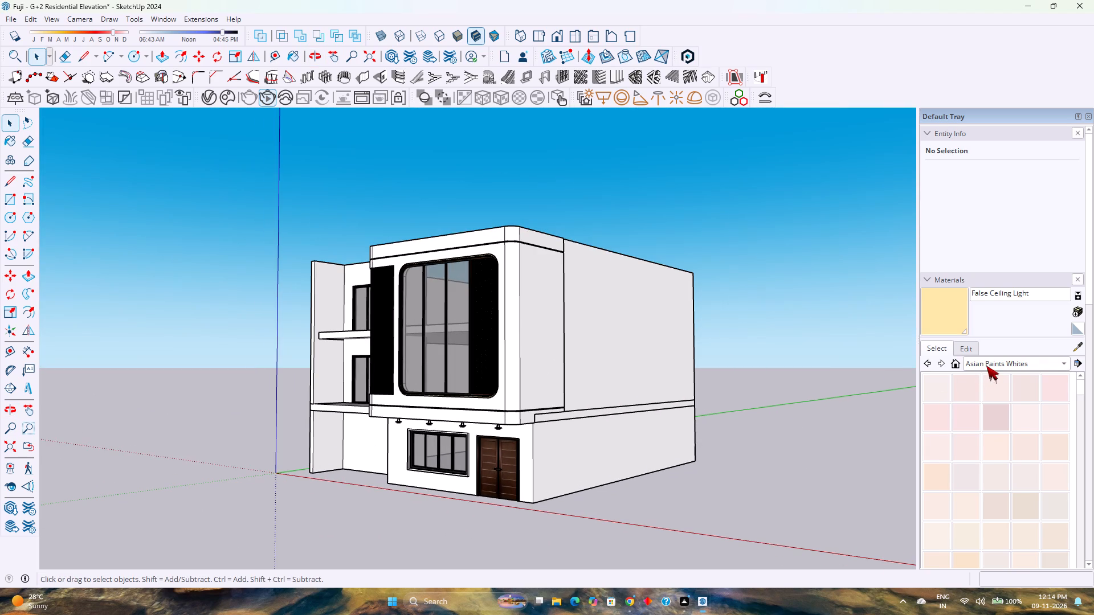
Paint the top face of the lower balcony slab inside the building group with Marble Carrara Floor Tile from the Tile collection.
click(986, 366)
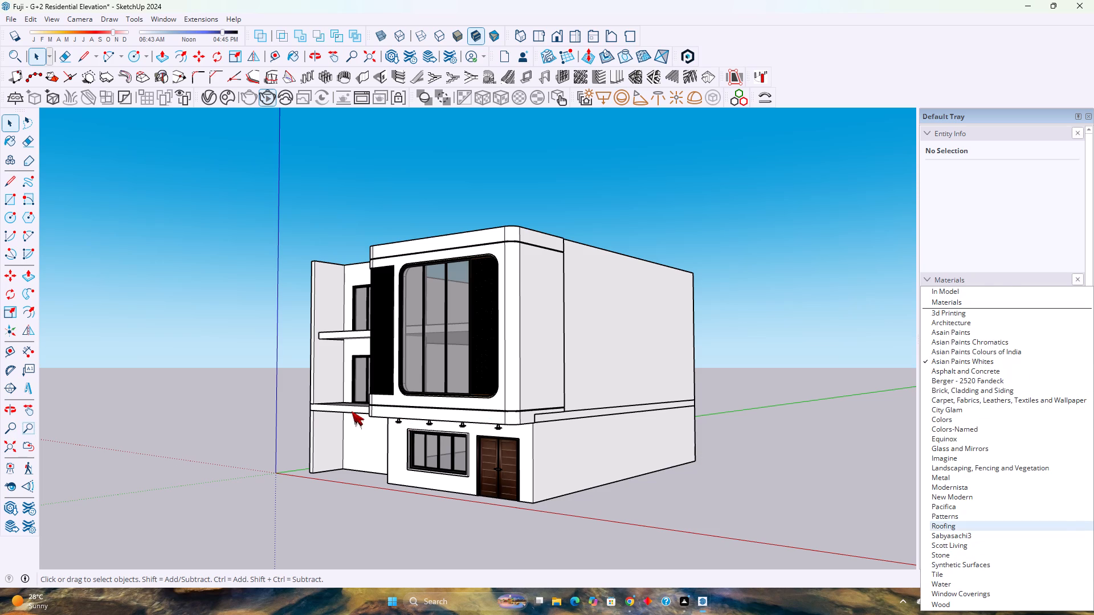
double_click(349, 409)
scroll(349, 409, up, 5)
middle_drag(349, 409, 377, 508)
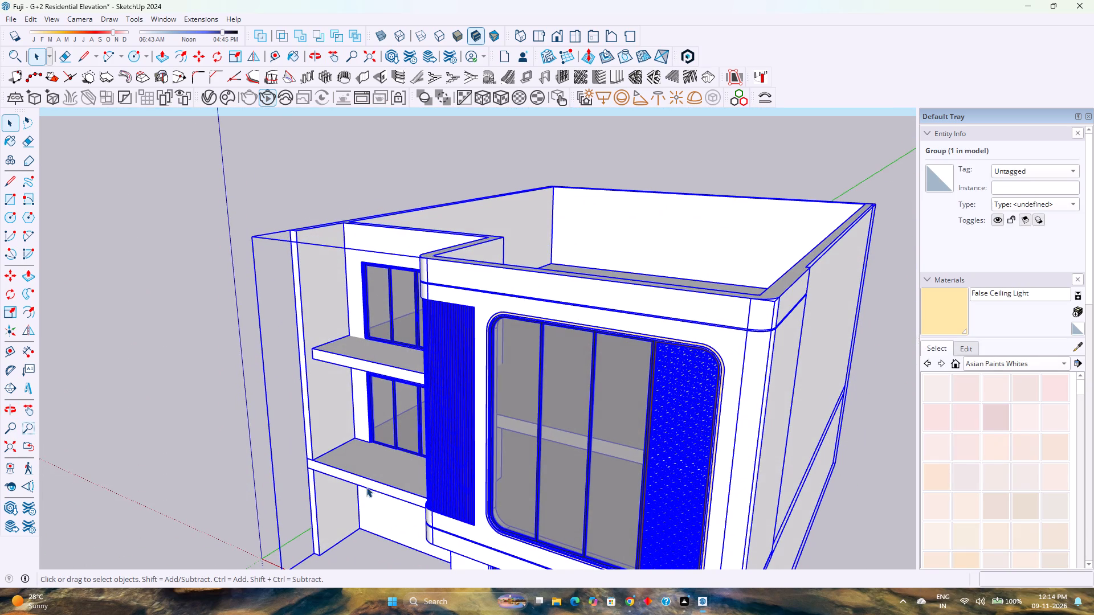
double_click(366, 483)
scroll(366, 483, up, 3)
middle_drag(362, 473, 527, 508)
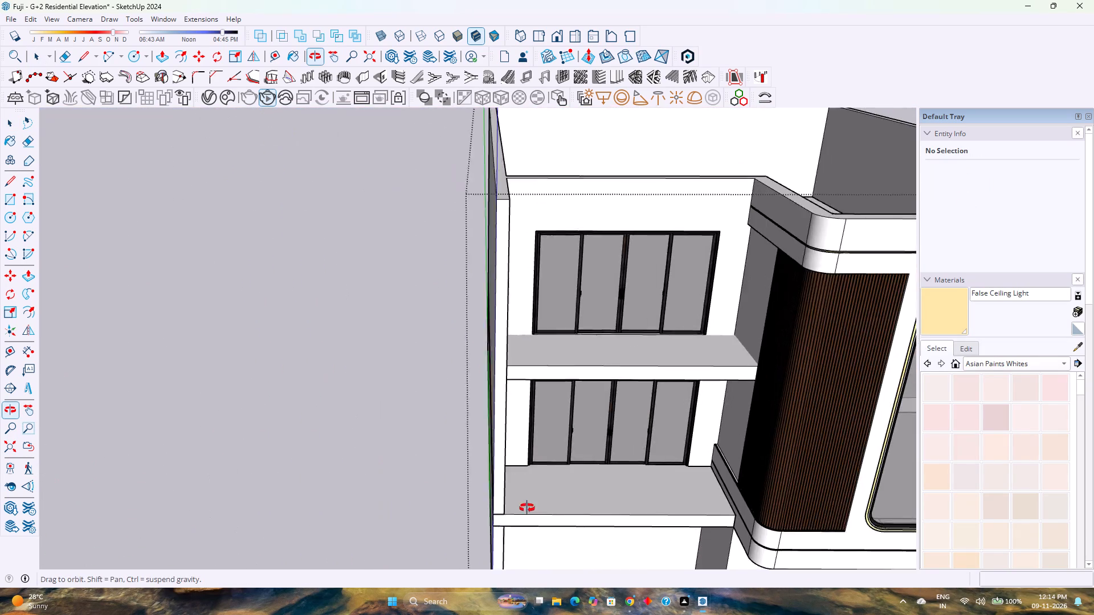
middle_drag(527, 508, 487, 470)
click(492, 476)
click(492, 476)
click(494, 464)
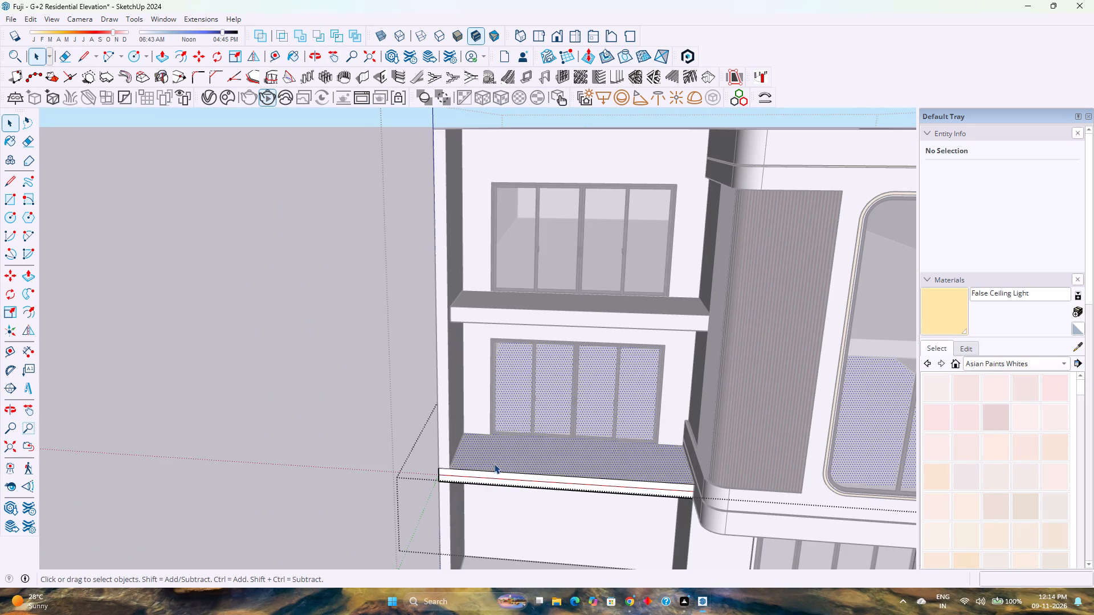
middle_drag(499, 459, 477, 474)
click(977, 362)
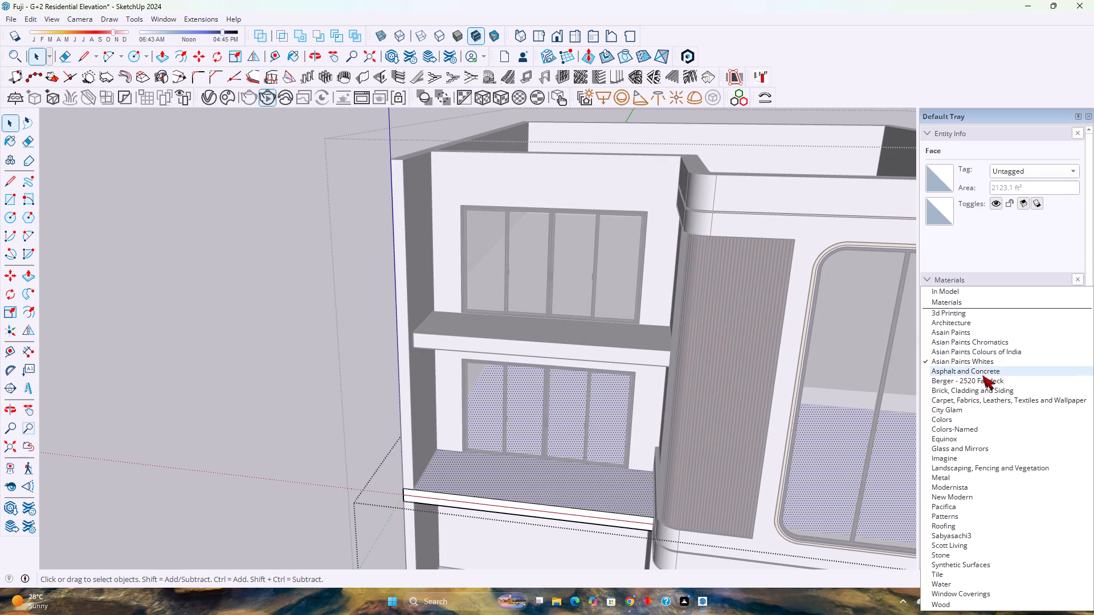
click(954, 573)
scroll(605, 444, down, 3)
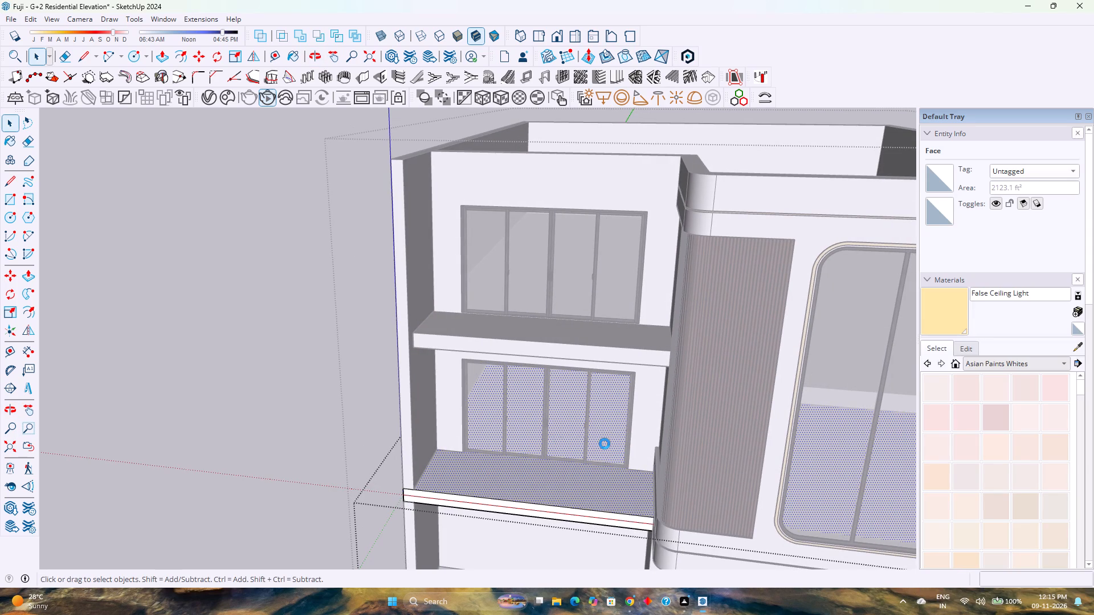
scroll(605, 444, down, 1)
scroll(978, 475, down, 3)
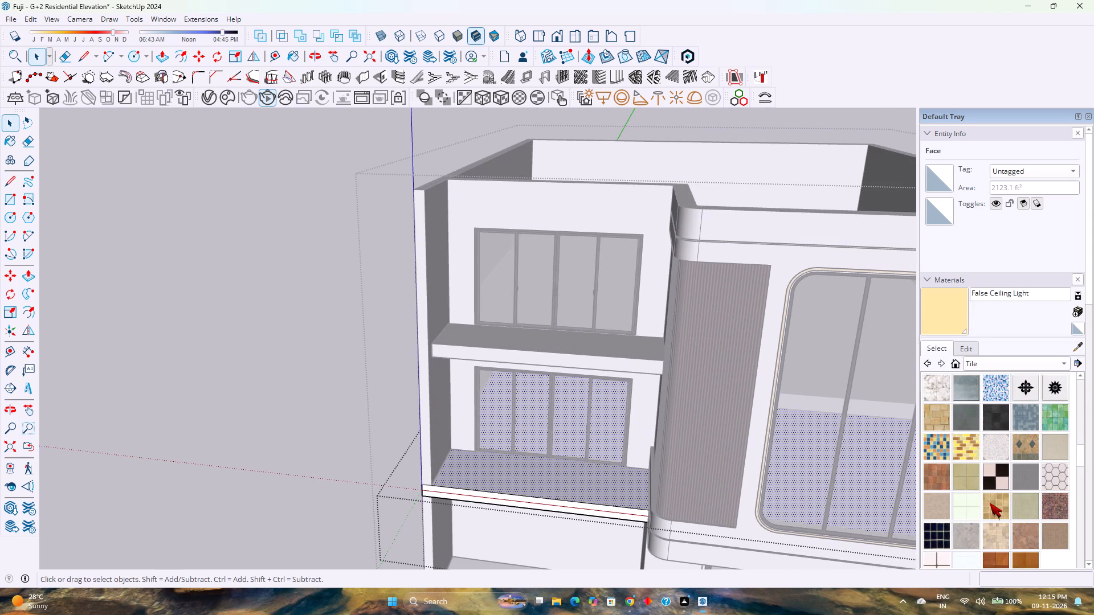
scroll(990, 503, up, 3)
click(1059, 420)
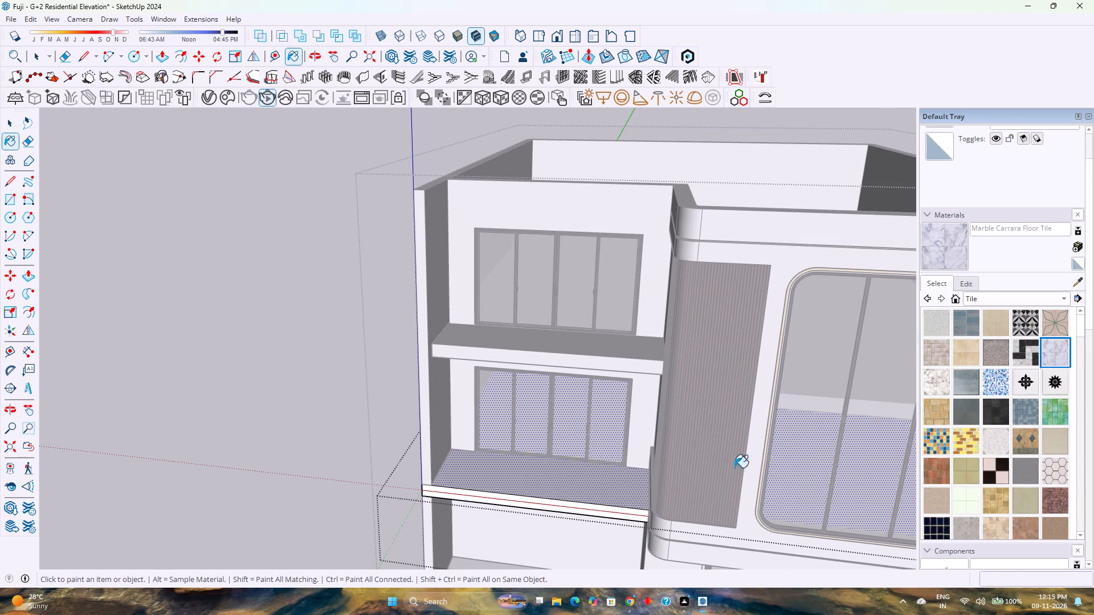
click(598, 493)
scroll(597, 486, up, 4)
middle_drag(597, 486, 552, 532)
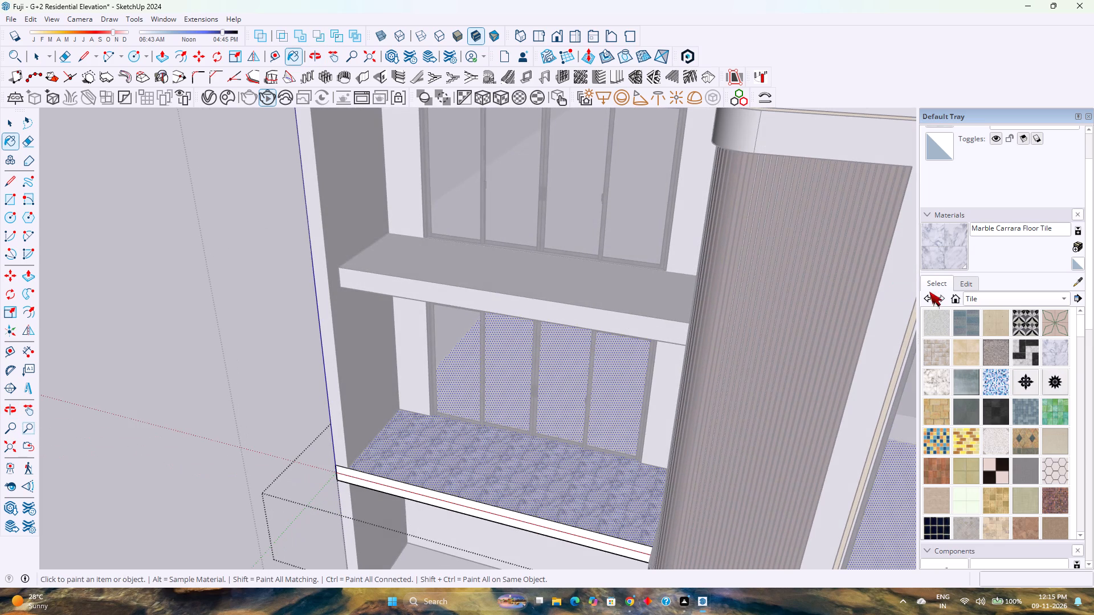
Unlock the aspect ratio of the Marble Carrara Floor Tile texture and set its size to 8' wide by 6' high.
click(957, 284)
click(953, 460)
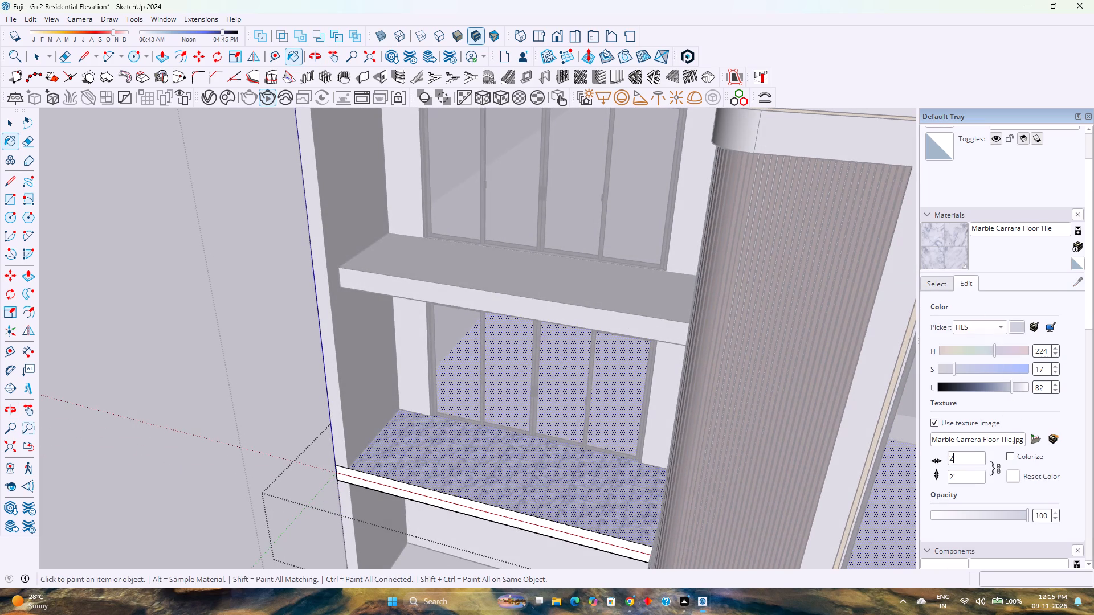
click(998, 468)
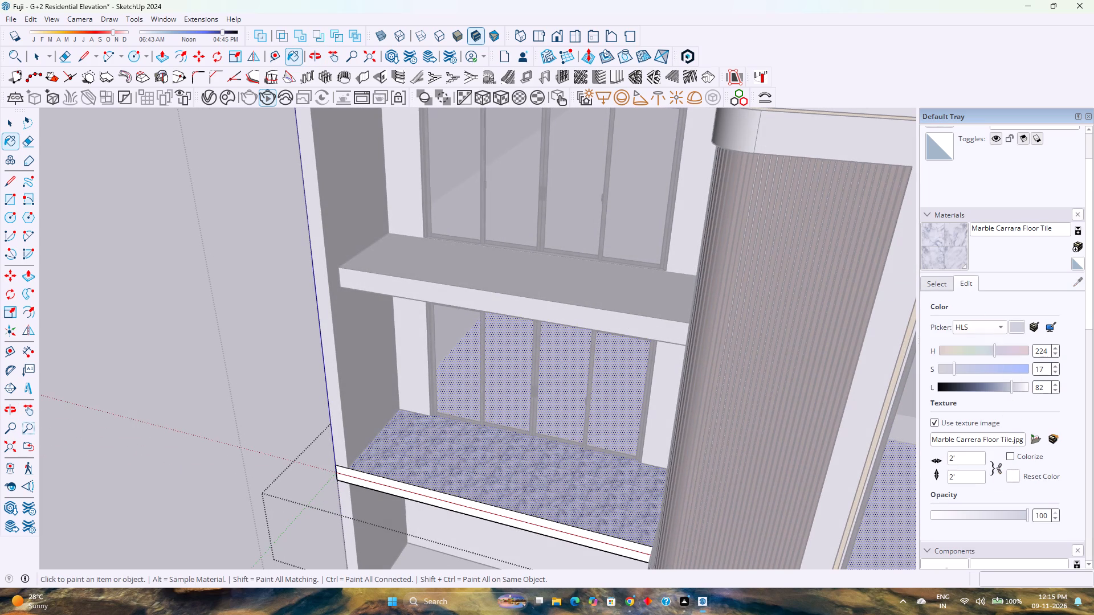
click(952, 459)
key(BackSpace)
key(8)
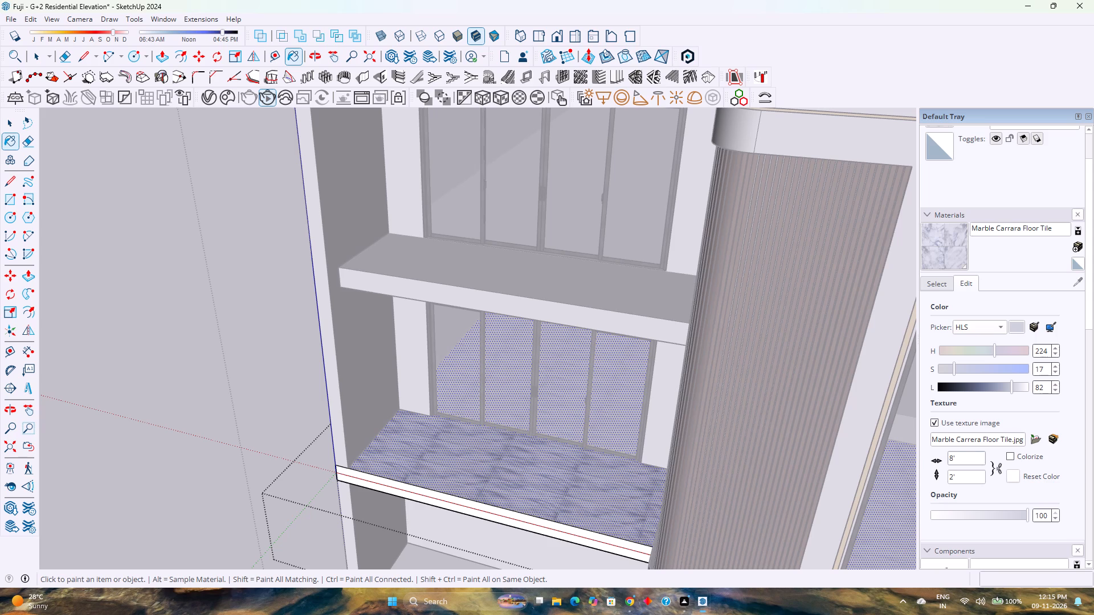
click(953, 478)
key(BackSpace)
key(4)
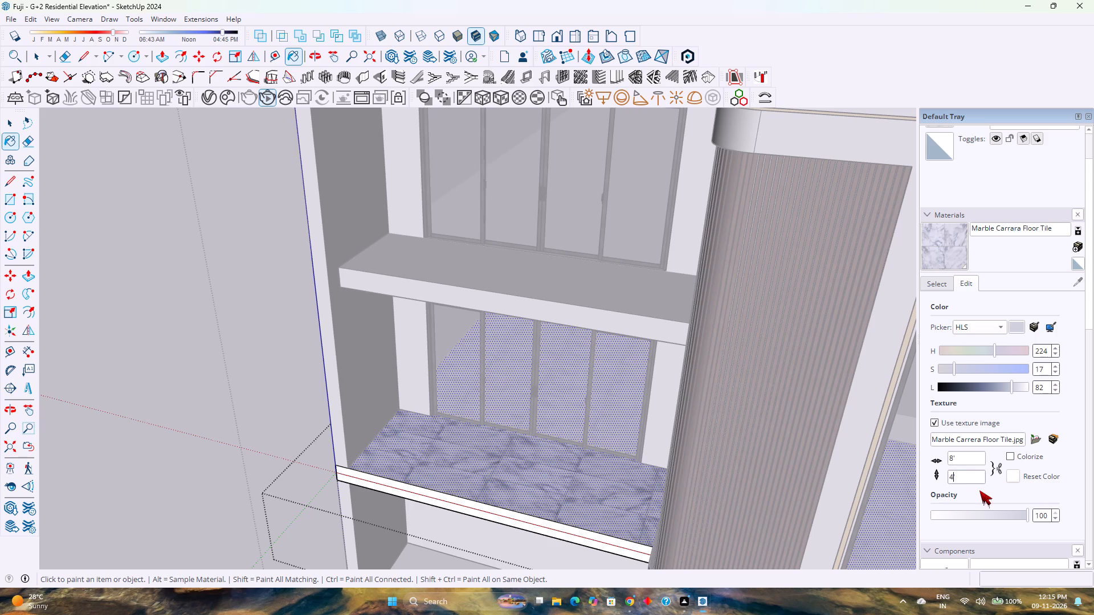
key(BackSpace)
key(6)
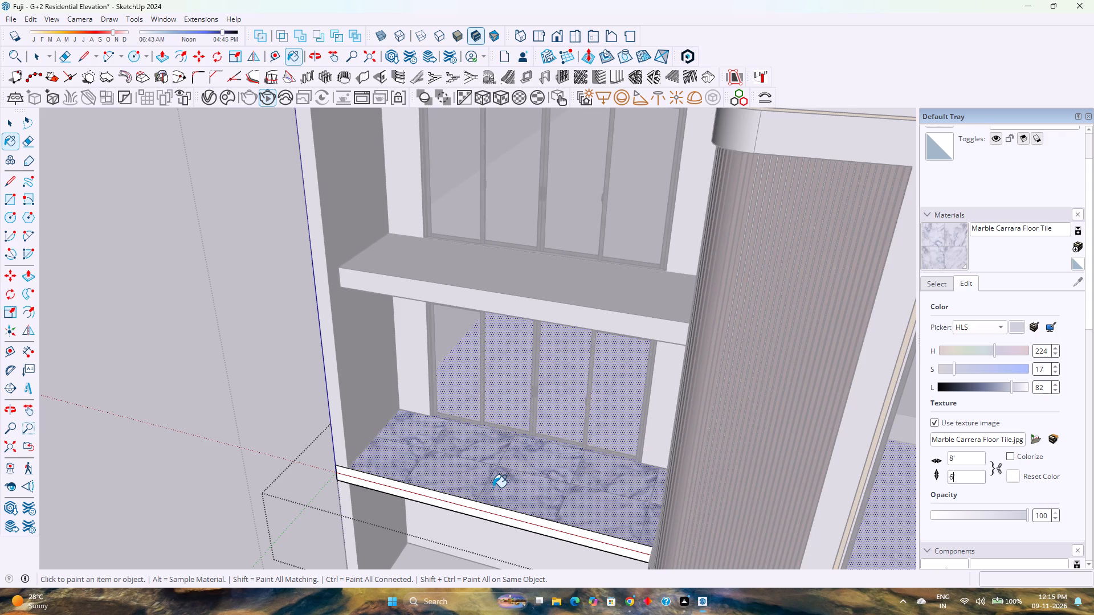
scroll(493, 487, down, 3)
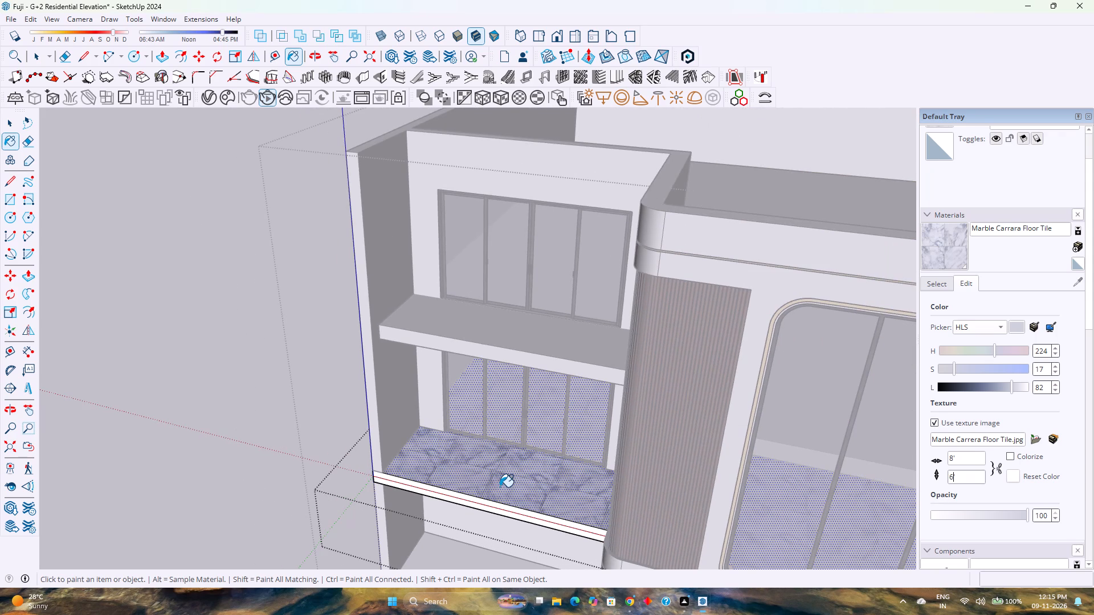
scroll(503, 485, down, 5)
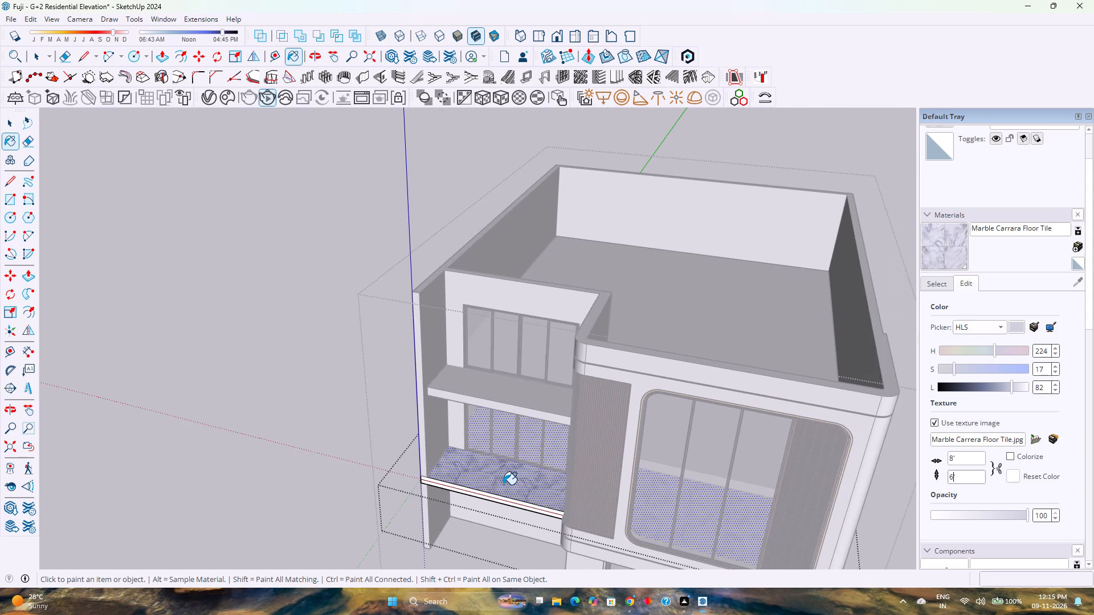
click(503, 485)
key(space)
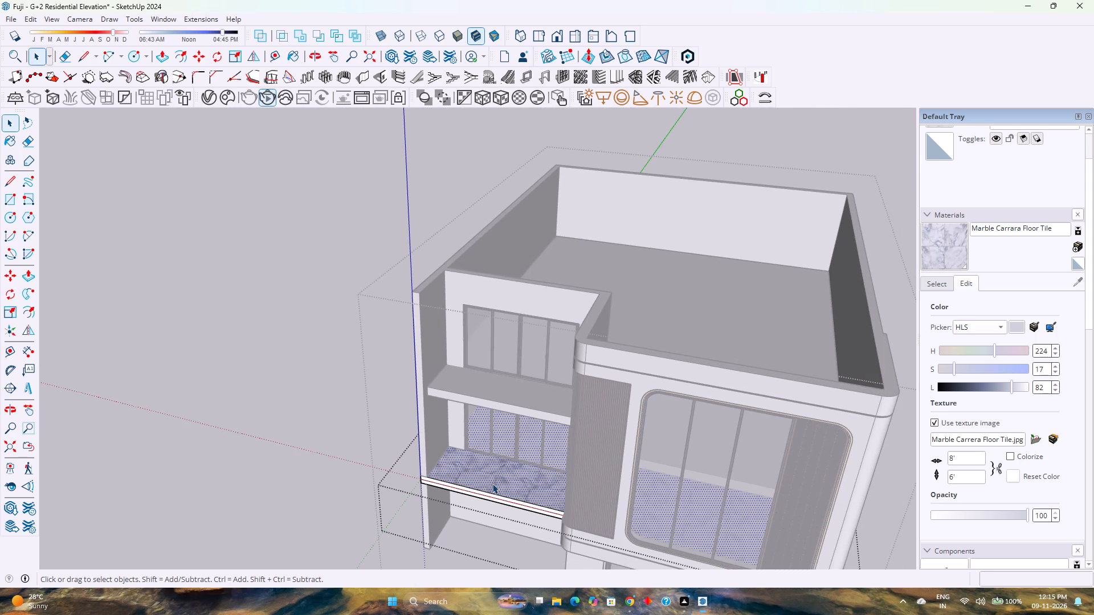
click(326, 522)
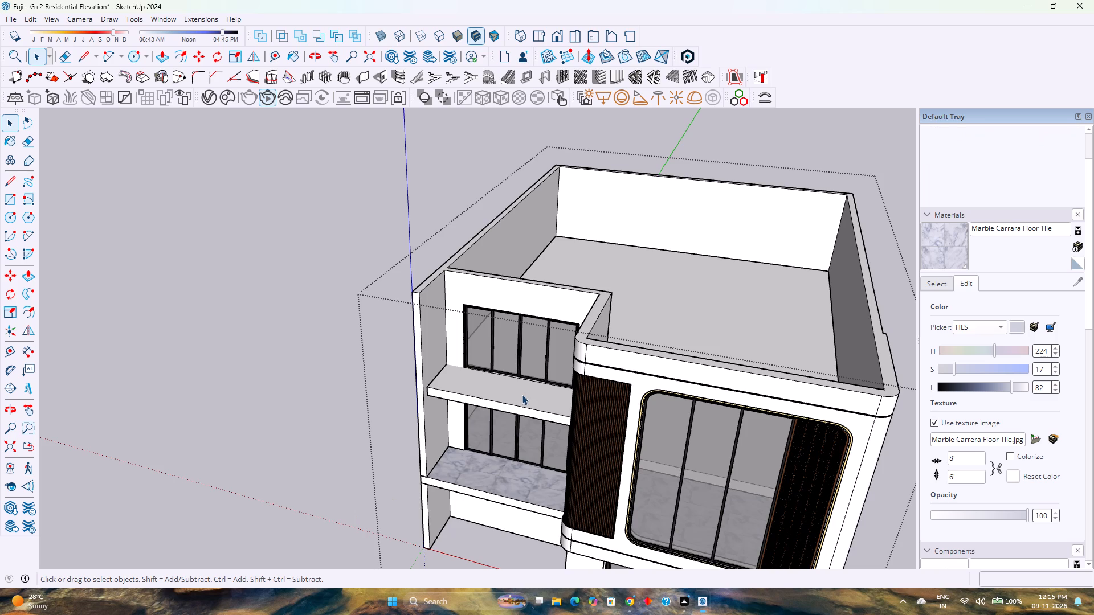
Paint the top face of the upper balcony slab with the same Marble Carrara Floor Tile material.
scroll(525, 386, up, 1)
double_click(523, 396)
scroll(523, 396, up, 3)
click(523, 396)
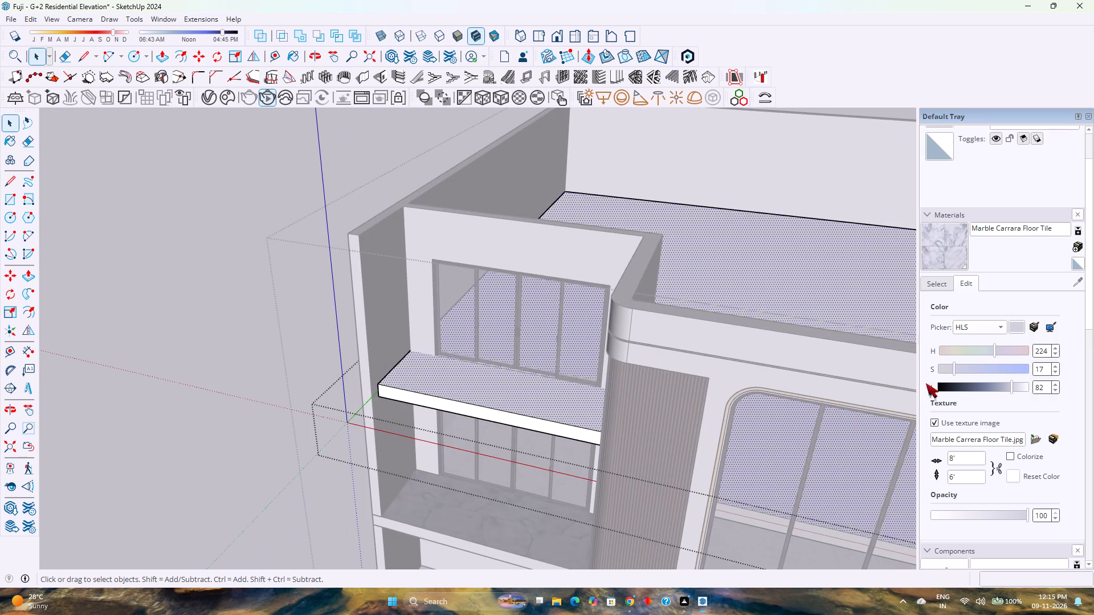
click(957, 251)
click(542, 400)
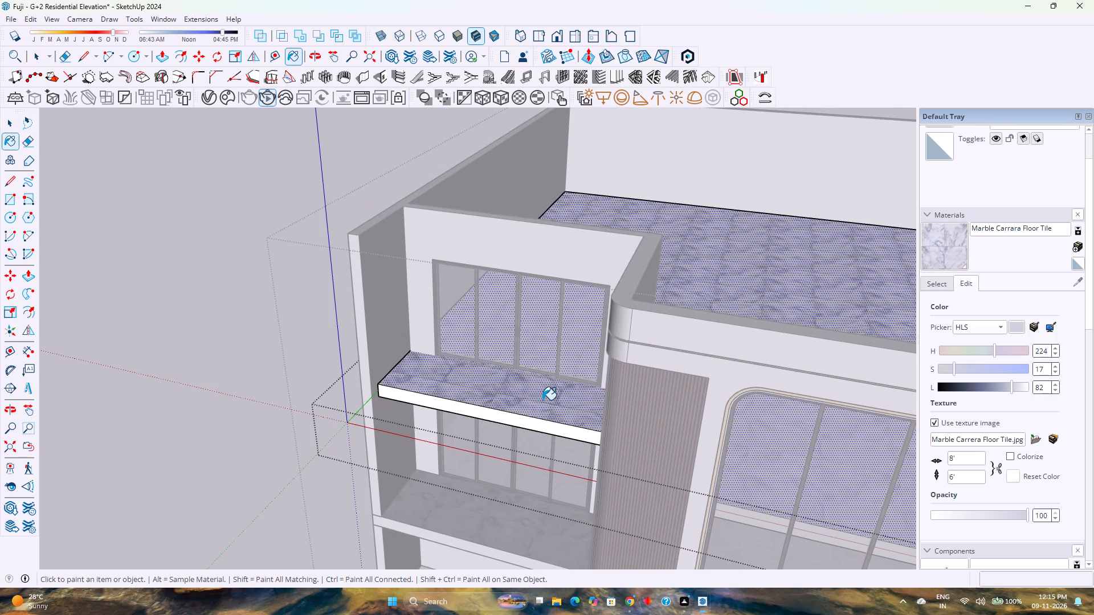
key(space)
click(288, 481)
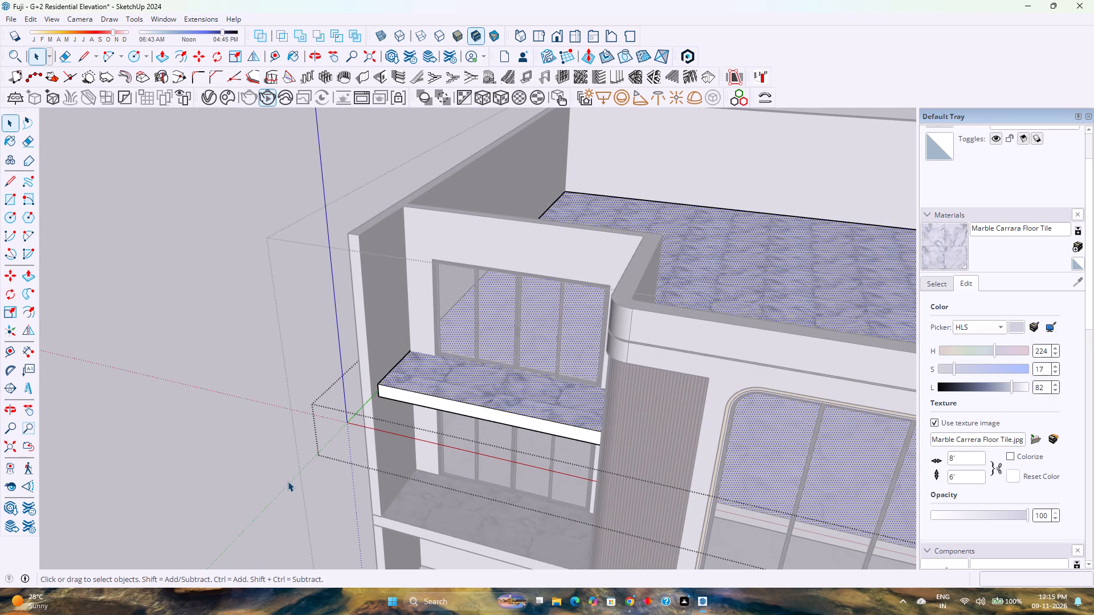
Examine the marble floor tiling and the bottom edge of the parapet wall at the terrace's inner corner.
scroll(366, 461, down, 5)
middle_drag(364, 461, 408, 392)
middle_drag(408, 392, 451, 346)
scroll(467, 334, down, 3)
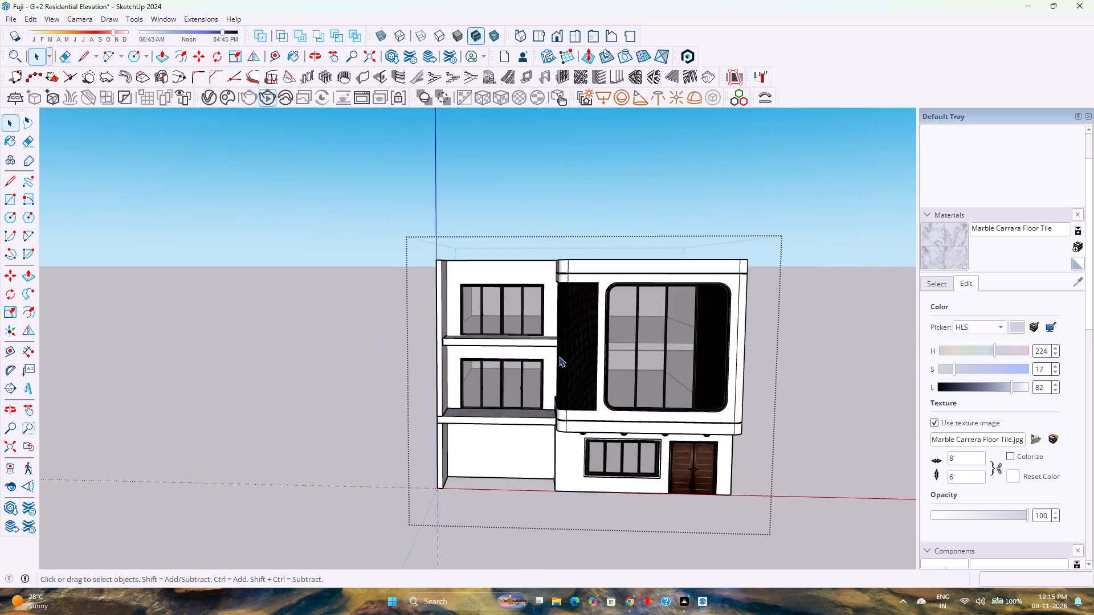
middle_drag(560, 356, 274, 531)
middle_click(274, 531)
scroll(421, 414, up, 5)
middle_drag(422, 414, 262, 460)
middle_drag(235, 464, 298, 449)
scroll(287, 438, up, 7)
middle_drag(287, 434, 284, 492)
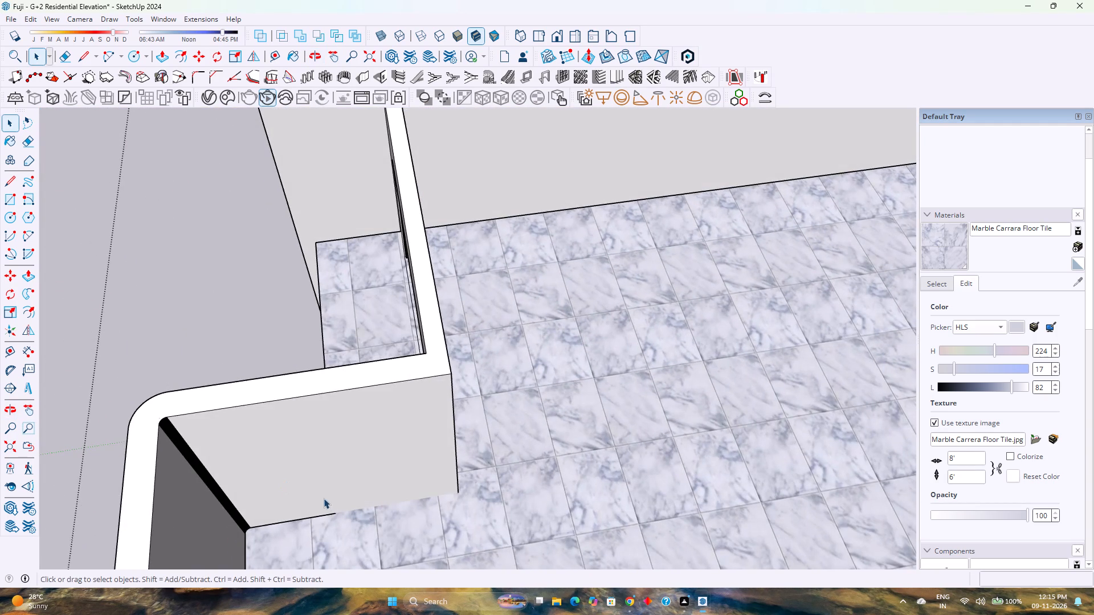
scroll(332, 506, up, 4)
double_click(332, 515)
scroll(332, 522, up, 3)
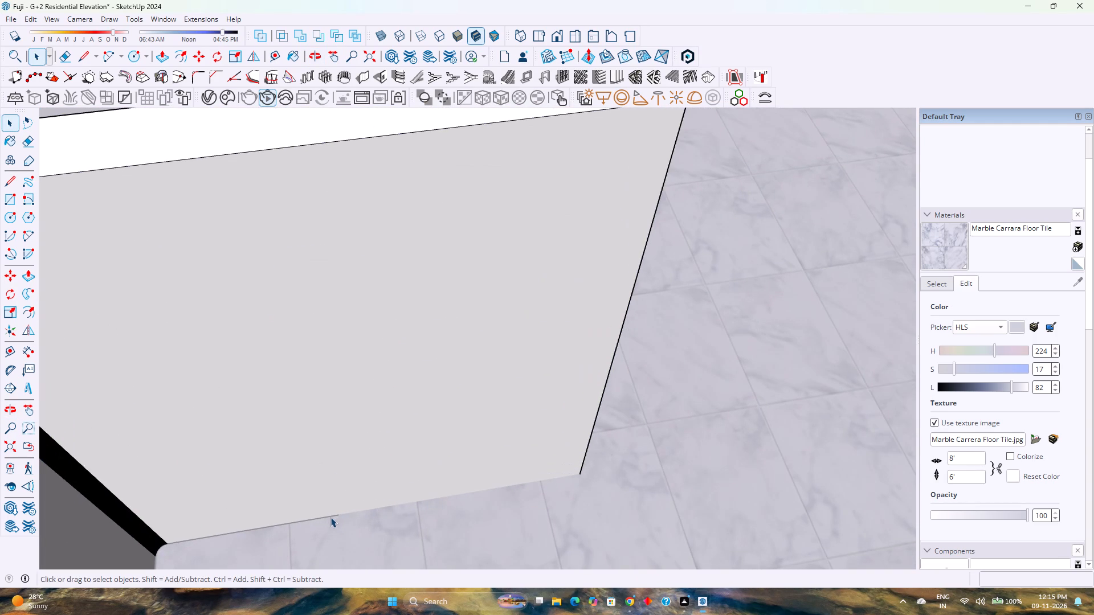
scroll(332, 514, down, 10)
click(259, 325)
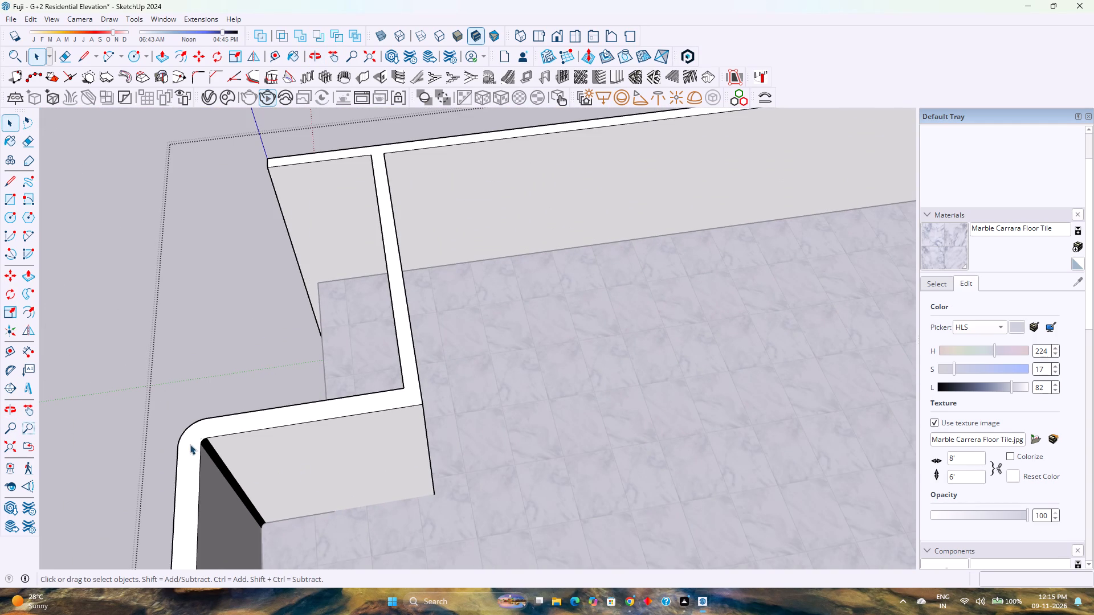
scroll(206, 333, down, 2)
scroll(254, 352, down, 1)
middle_drag(261, 361, 483, 327)
scroll(503, 319, down, 4)
click(325, 471)
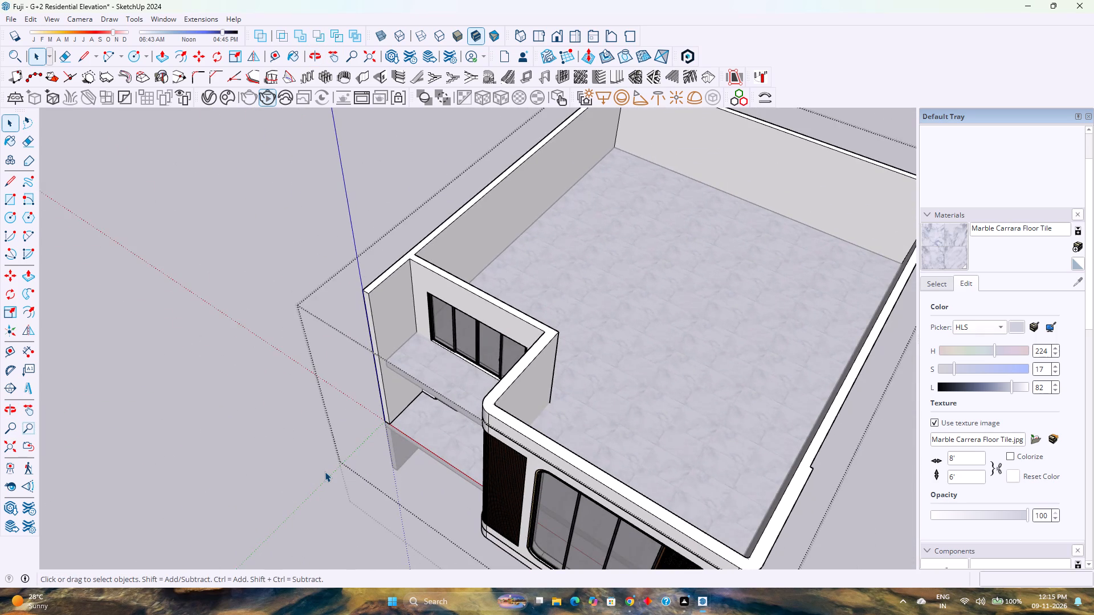
Inspect the front facade's rounded window, perforated screen, vertical cladding and the tiled balcony slabs.
scroll(322, 471, down, 4)
middle_drag(309, 473, 491, 304)
middle_click(495, 301)
scroll(607, 374, up, 2)
middle_drag(597, 384, 528, 329)
scroll(540, 353, up, 4)
middle_drag(617, 330, 363, 473)
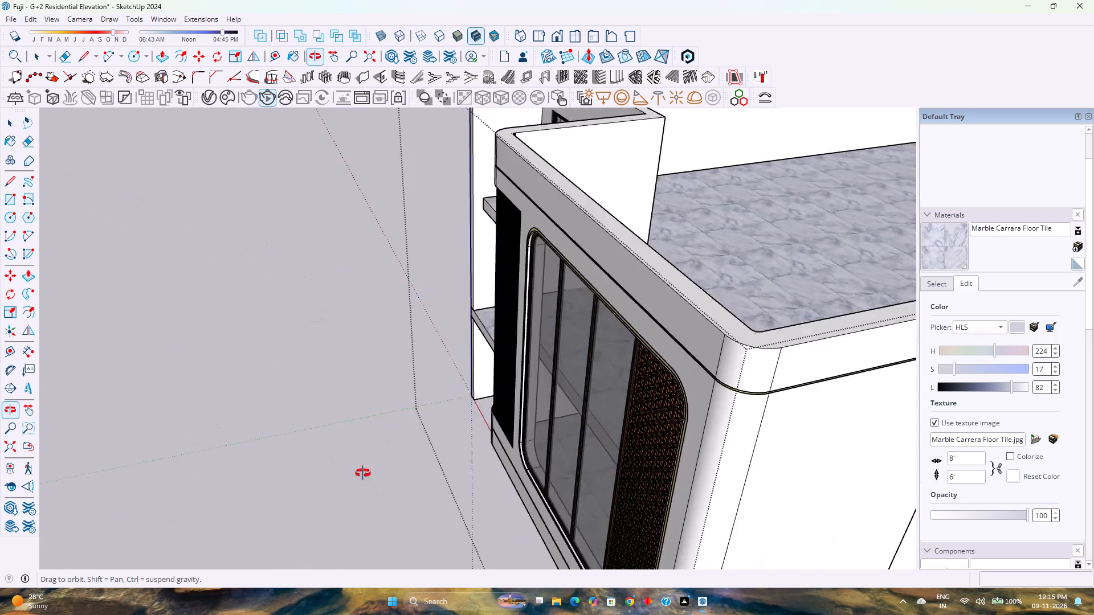
middle_drag(363, 473, 565, 436)
scroll(488, 396, down, 4)
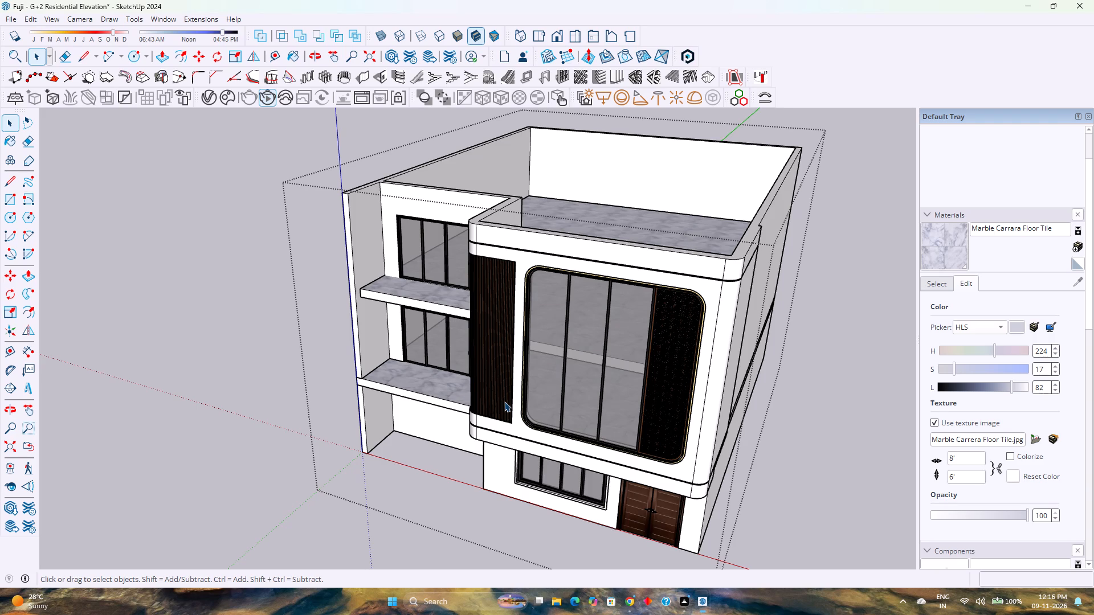
scroll(504, 401, down, 3)
scroll(504, 401, up, 3)
scroll(504, 401, down, 1)
scroll(500, 401, up, 4)
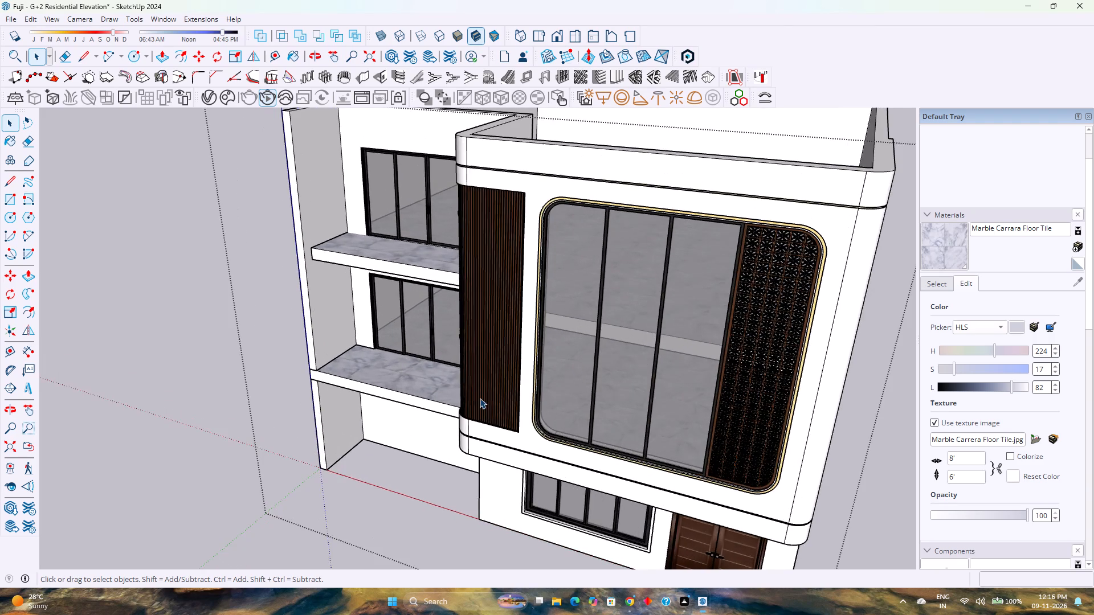
middle_drag(480, 390, 549, 454)
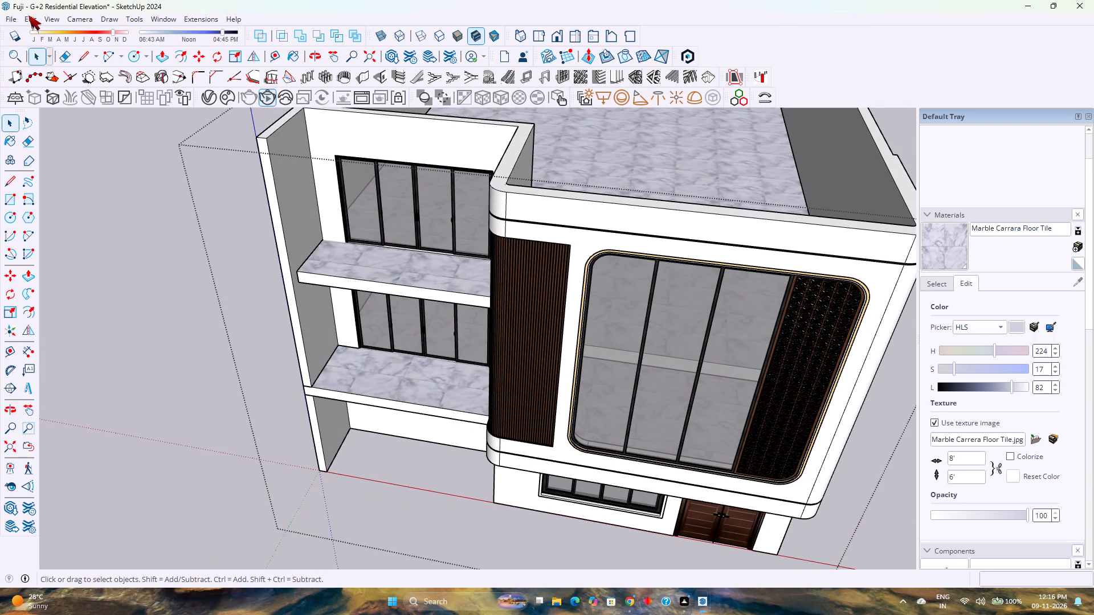
Save the model and leave the open building group.
click(14, 19)
click(43, 79)
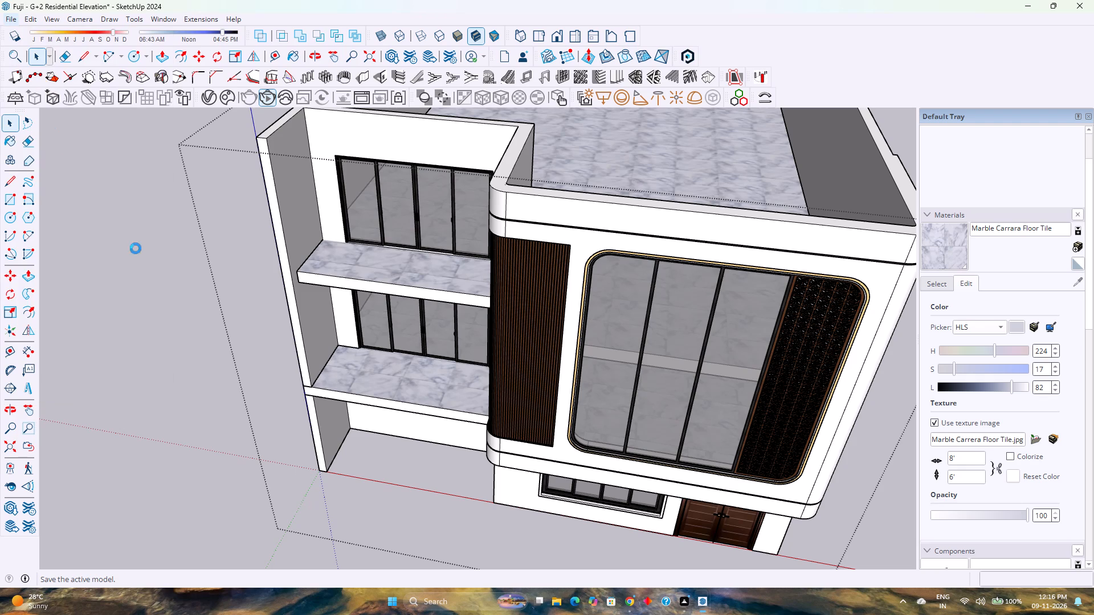
double_click(280, 317)
Review the complete front elevation with its balconies, cladding and large rounded window.
scroll(195, 359, down, 5)
middle_drag(207, 364, 239, 341)
middle_drag(244, 336, 307, 277)
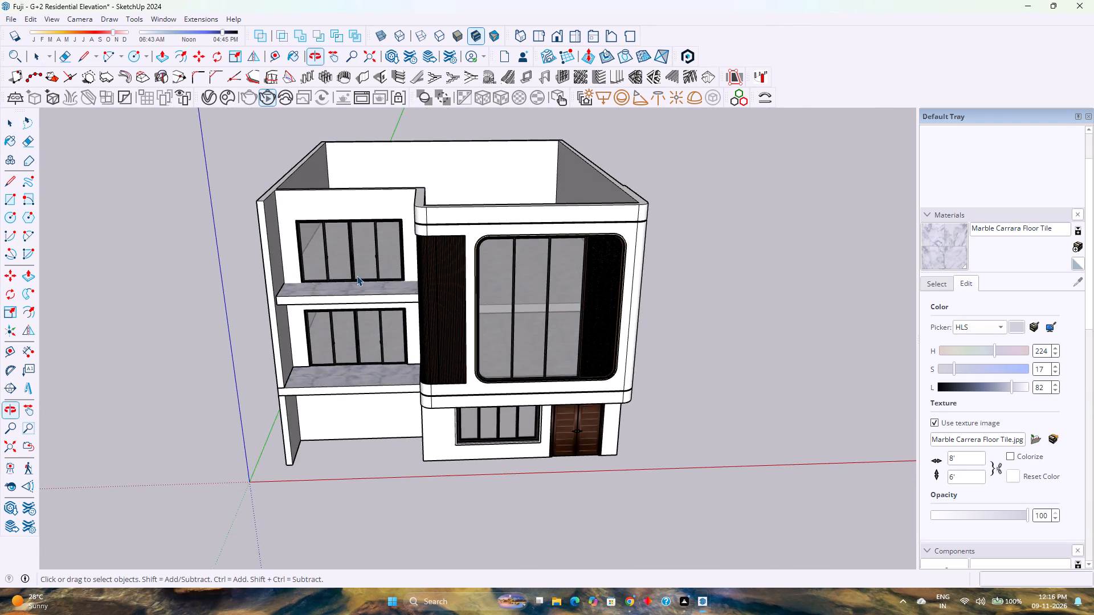
scroll(357, 276, down, 5)
middle_drag(424, 241, 423, 178)
scroll(387, 202, up, 4)
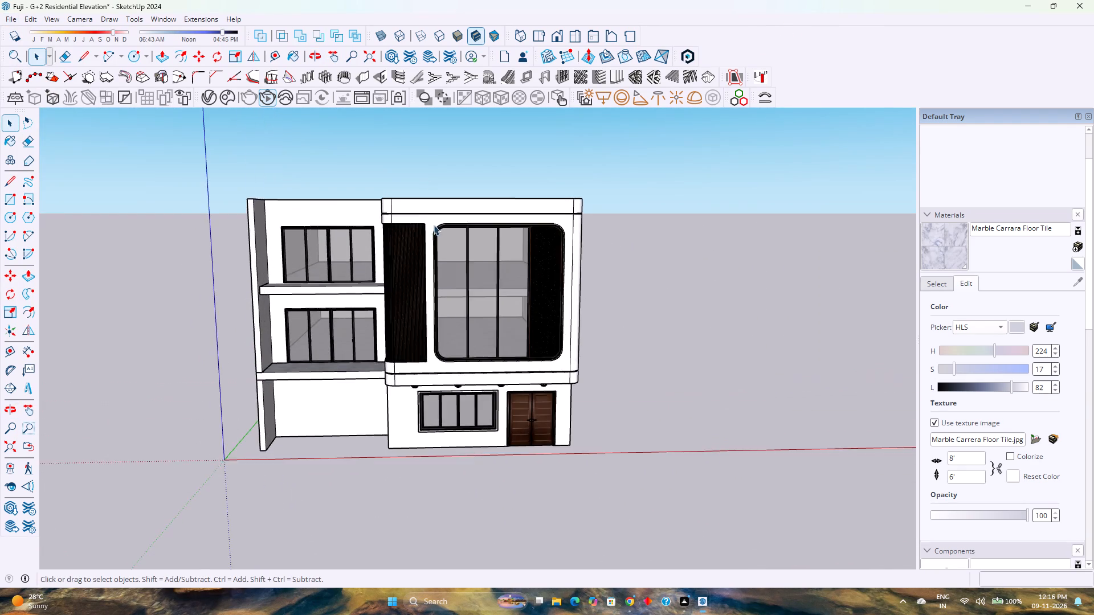
scroll(434, 225, up, 2)
middle_drag(437, 226, 484, 259)
scroll(485, 251, down, 3)
scroll(485, 251, up, 3)
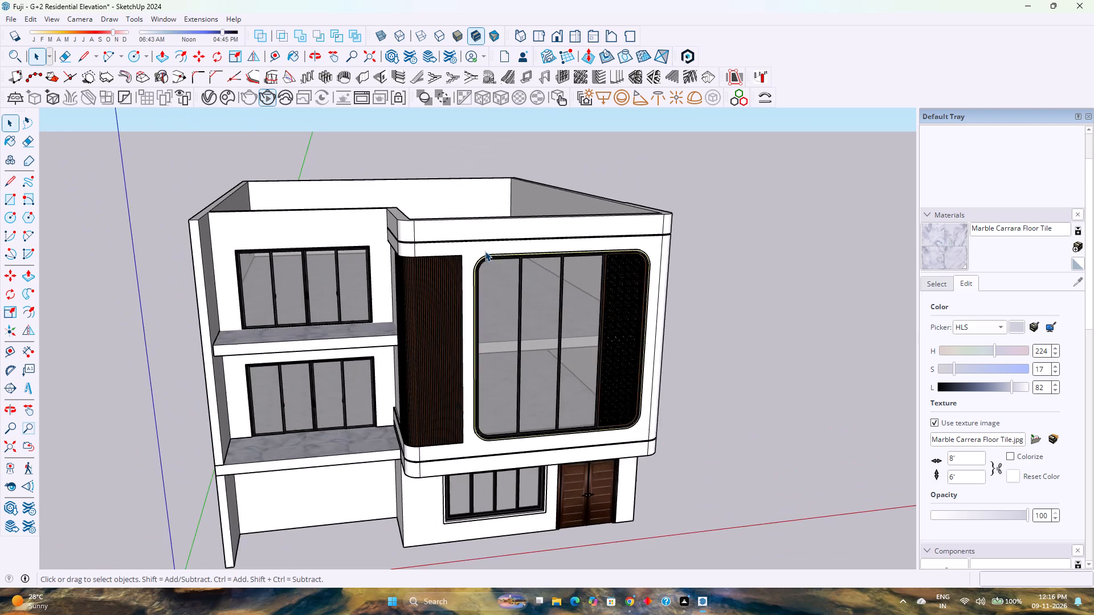
scroll(485, 251, up, 4)
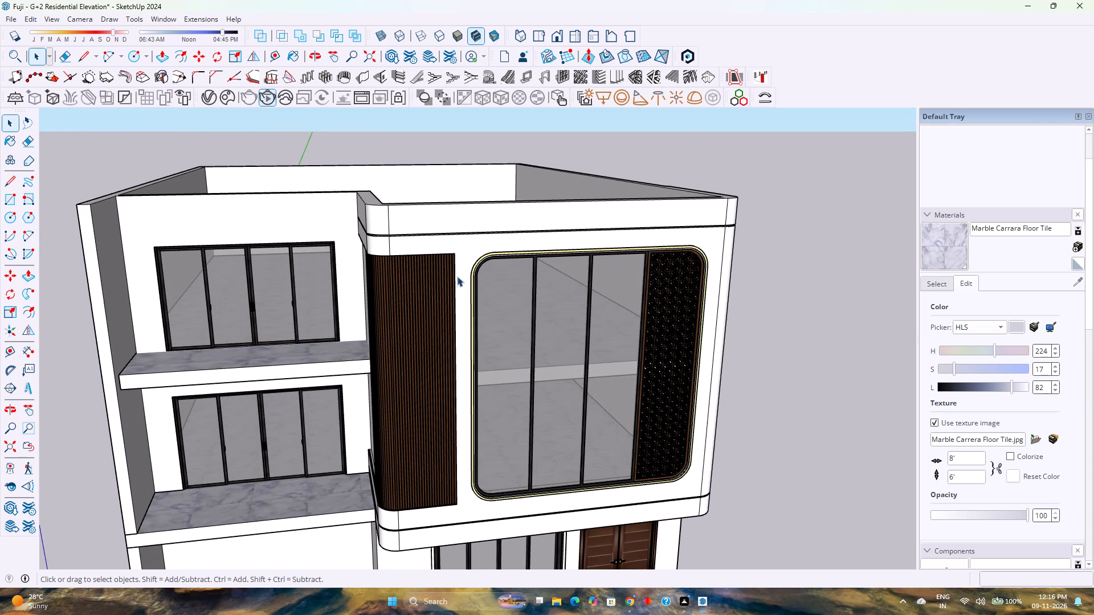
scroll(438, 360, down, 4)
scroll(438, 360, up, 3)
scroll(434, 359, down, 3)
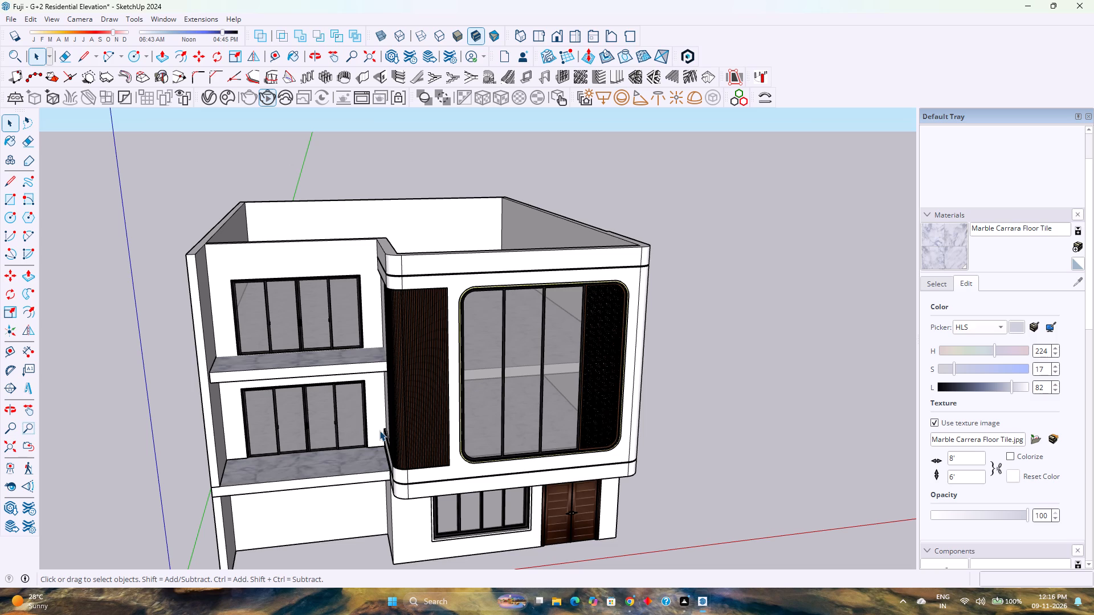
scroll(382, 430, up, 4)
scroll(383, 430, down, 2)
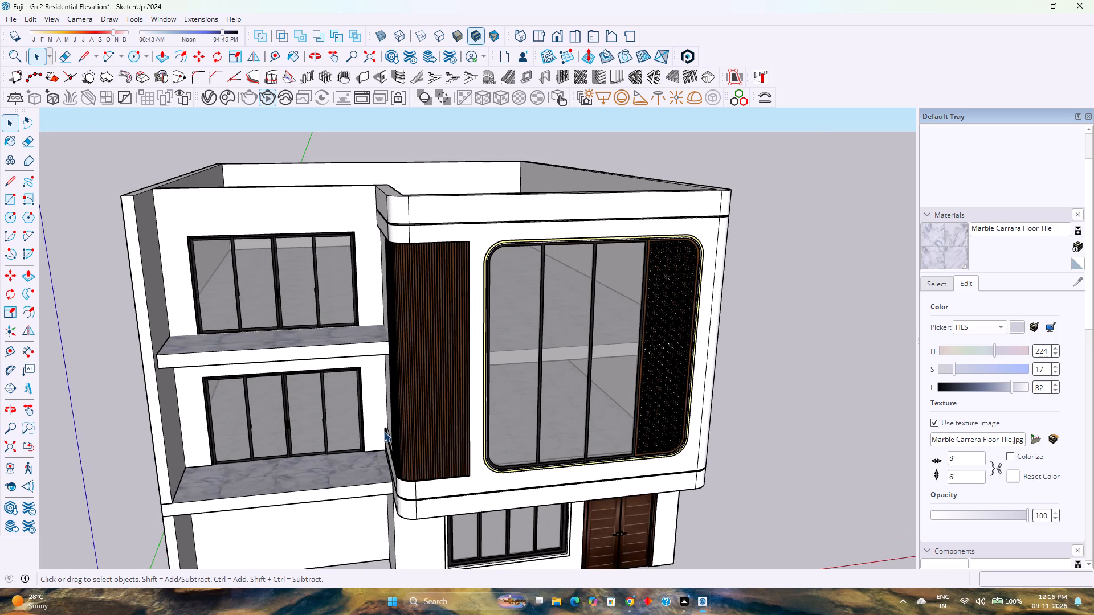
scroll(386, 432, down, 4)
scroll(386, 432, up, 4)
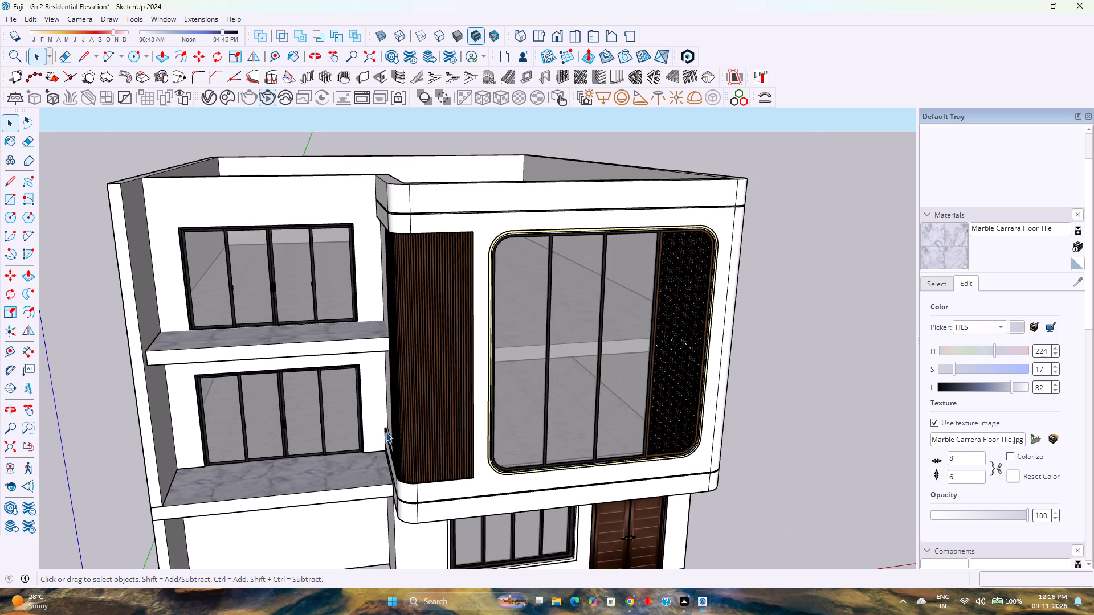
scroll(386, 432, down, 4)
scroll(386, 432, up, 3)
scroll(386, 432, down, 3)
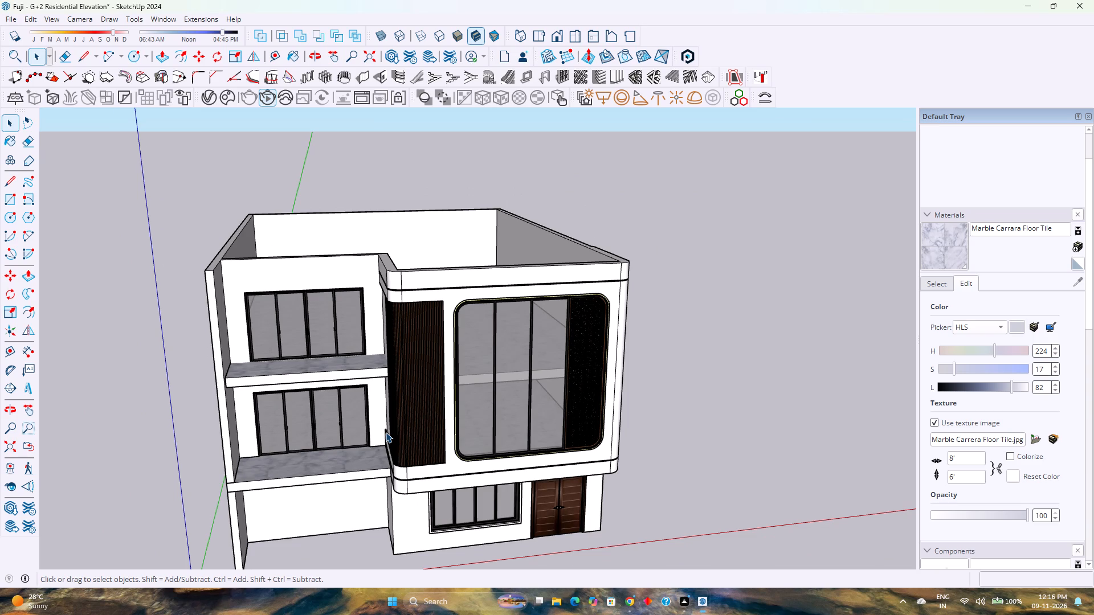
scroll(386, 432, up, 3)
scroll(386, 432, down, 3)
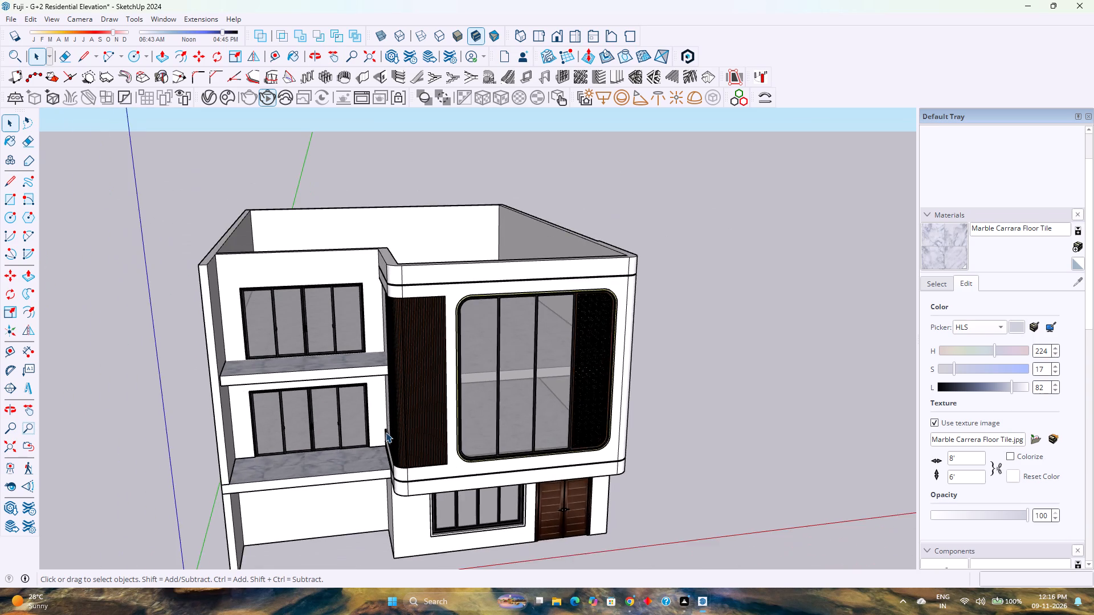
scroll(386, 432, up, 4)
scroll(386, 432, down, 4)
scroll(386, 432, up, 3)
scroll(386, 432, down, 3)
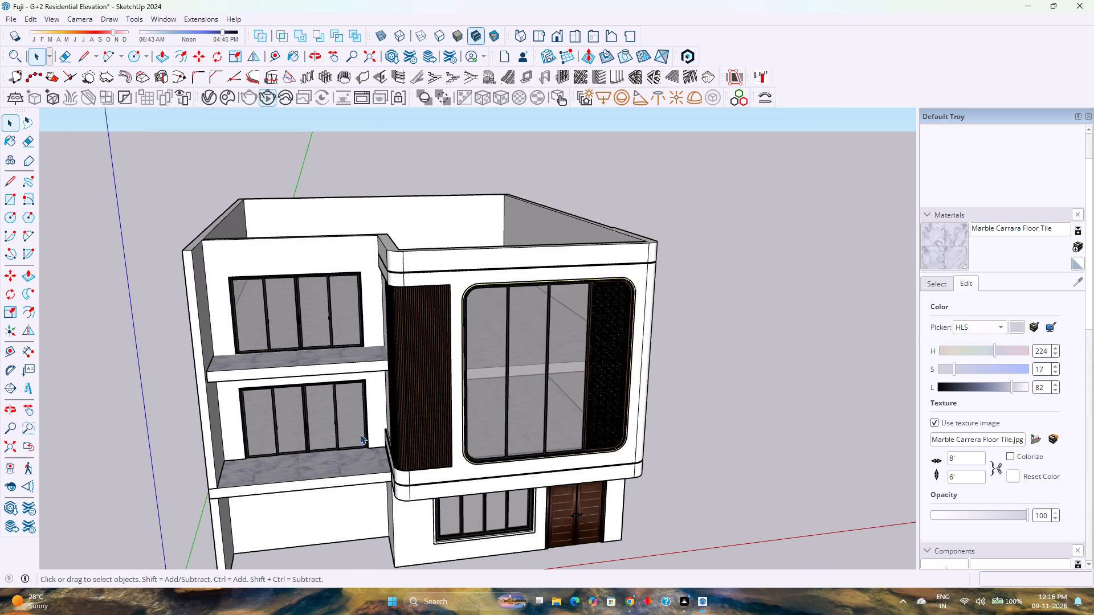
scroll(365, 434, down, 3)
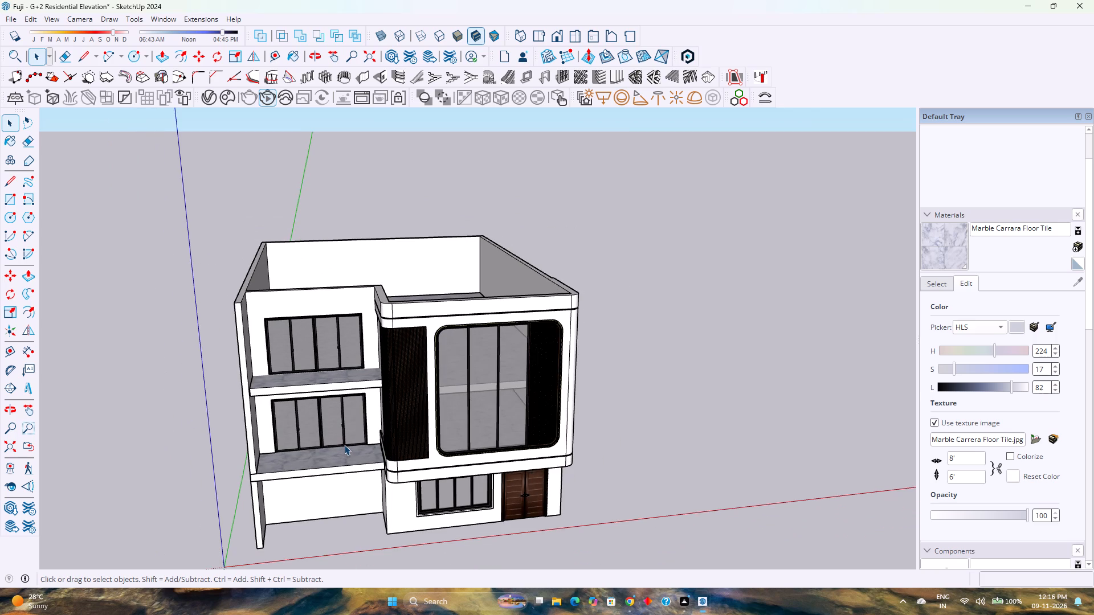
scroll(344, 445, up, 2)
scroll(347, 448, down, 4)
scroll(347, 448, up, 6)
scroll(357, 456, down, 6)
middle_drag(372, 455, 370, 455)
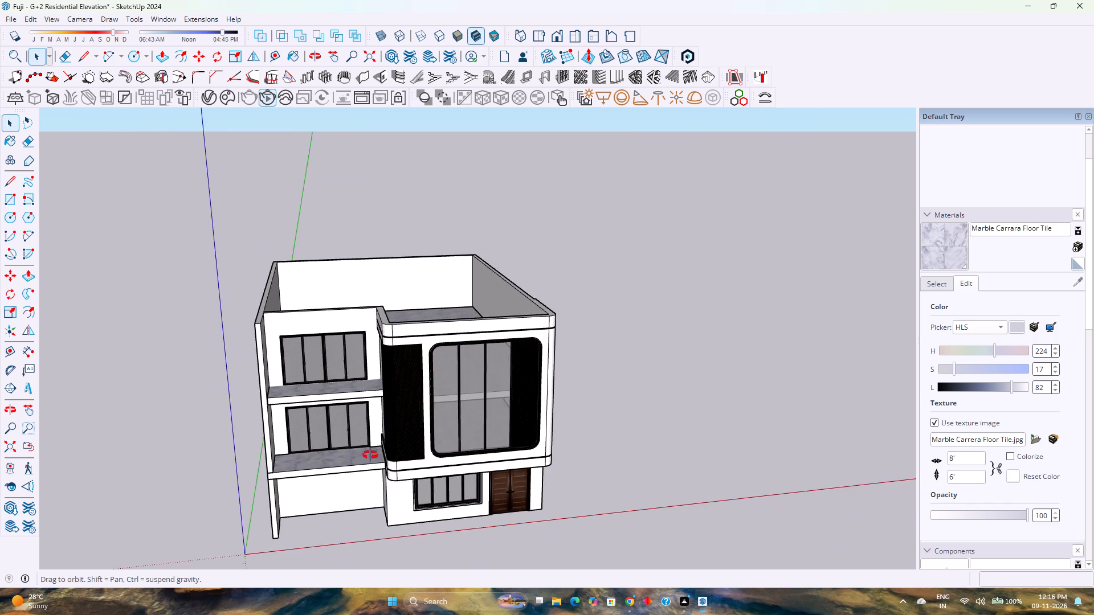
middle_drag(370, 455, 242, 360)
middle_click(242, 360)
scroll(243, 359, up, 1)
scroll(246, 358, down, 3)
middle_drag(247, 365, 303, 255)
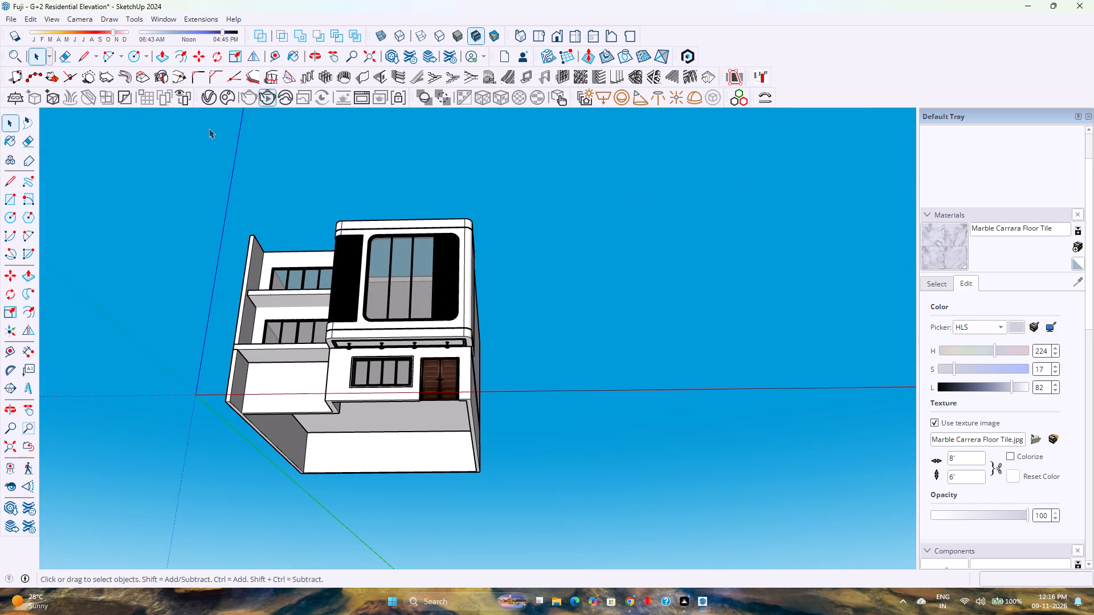
Show the scene lights in the V-Ray Asset Editor and set the Spot Light's units to Radiance (W/m^2/sr).
click(210, 101)
click(481, 130)
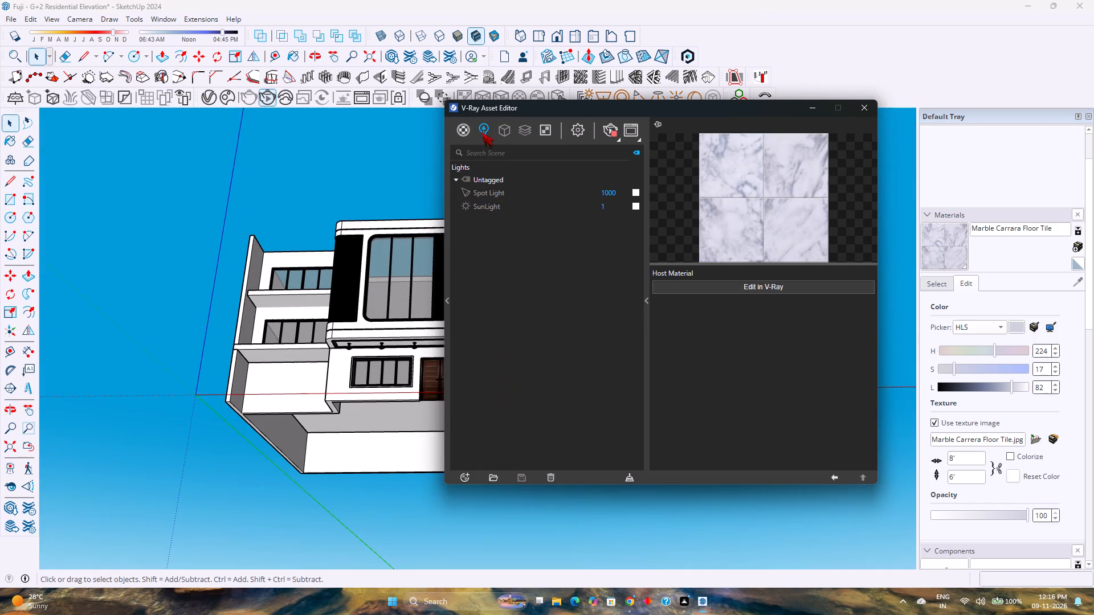
click(495, 190)
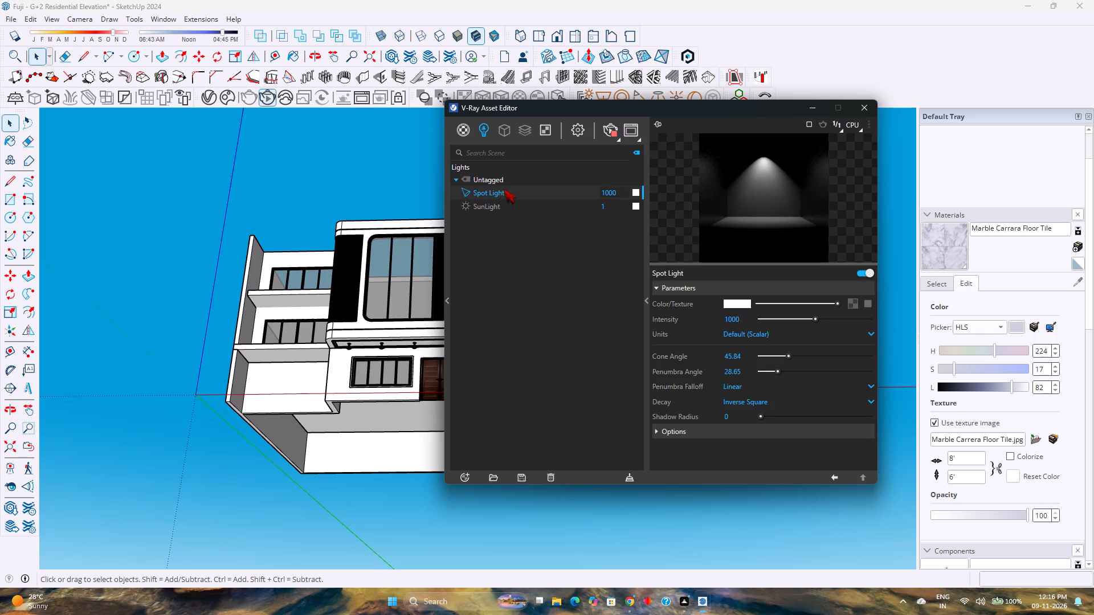
click(749, 335)
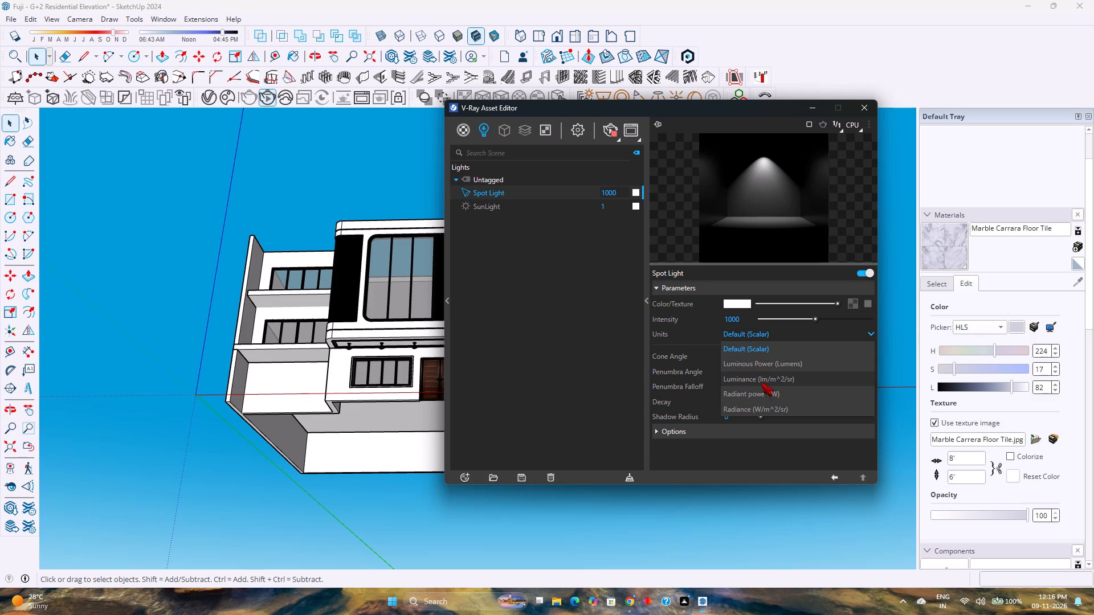
click(764, 411)
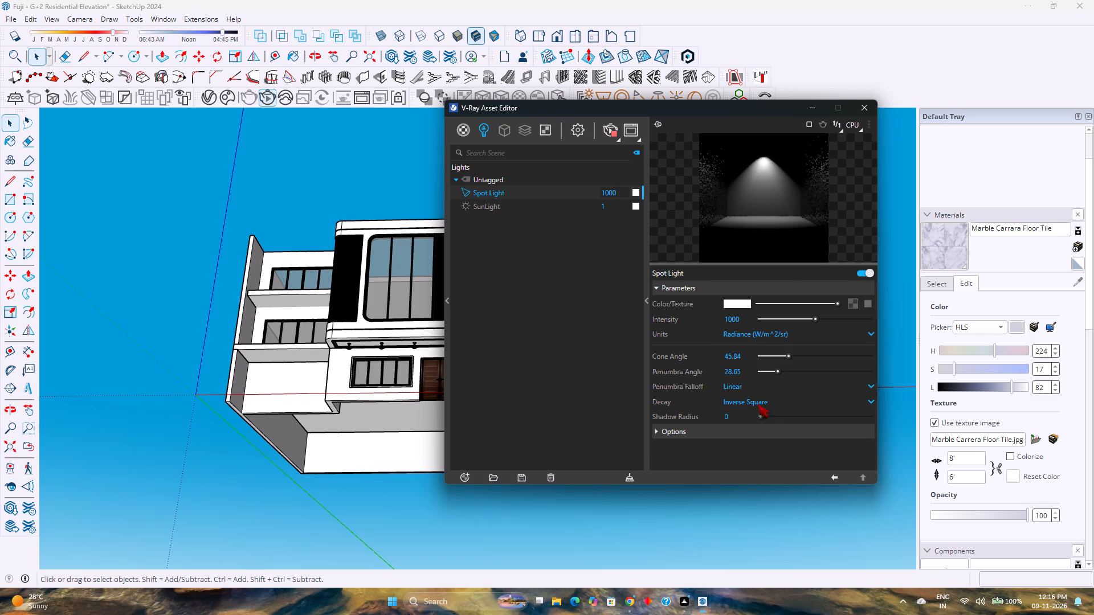
scroll(738, 358, up, 3)
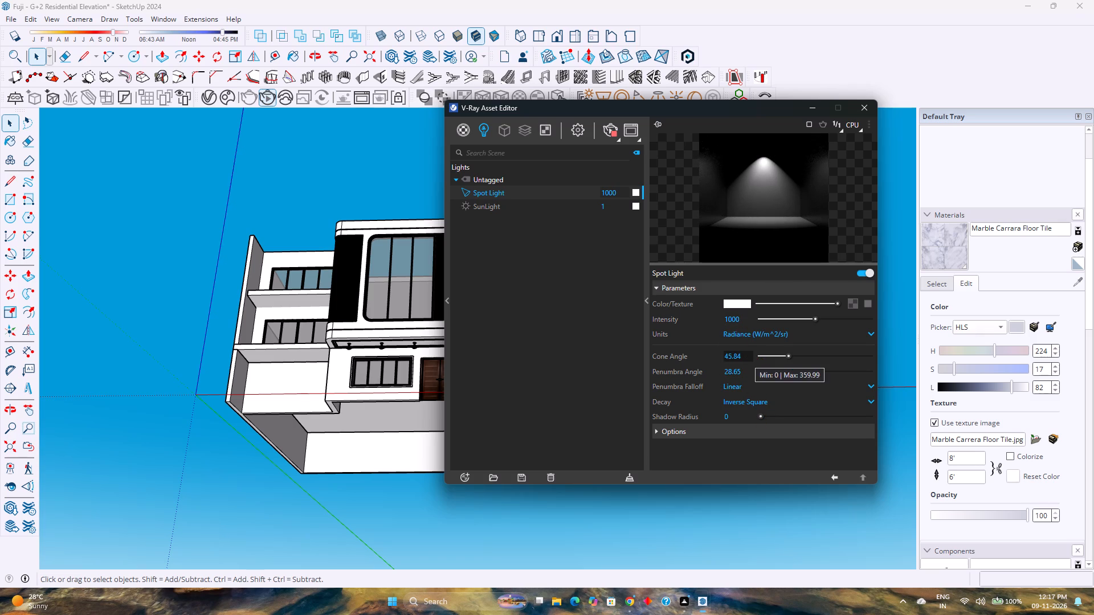
Set the Spot Light's penumbra falloff to Smooth Cubic and choose Inverse Square as its decay.
click(745, 385)
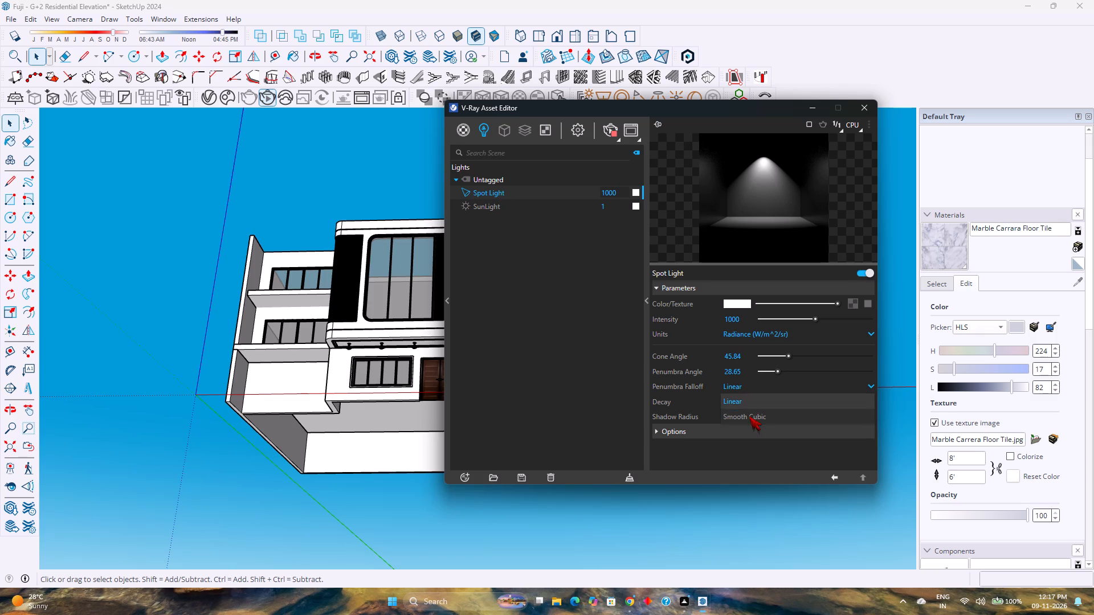
click(749, 416)
click(746, 403)
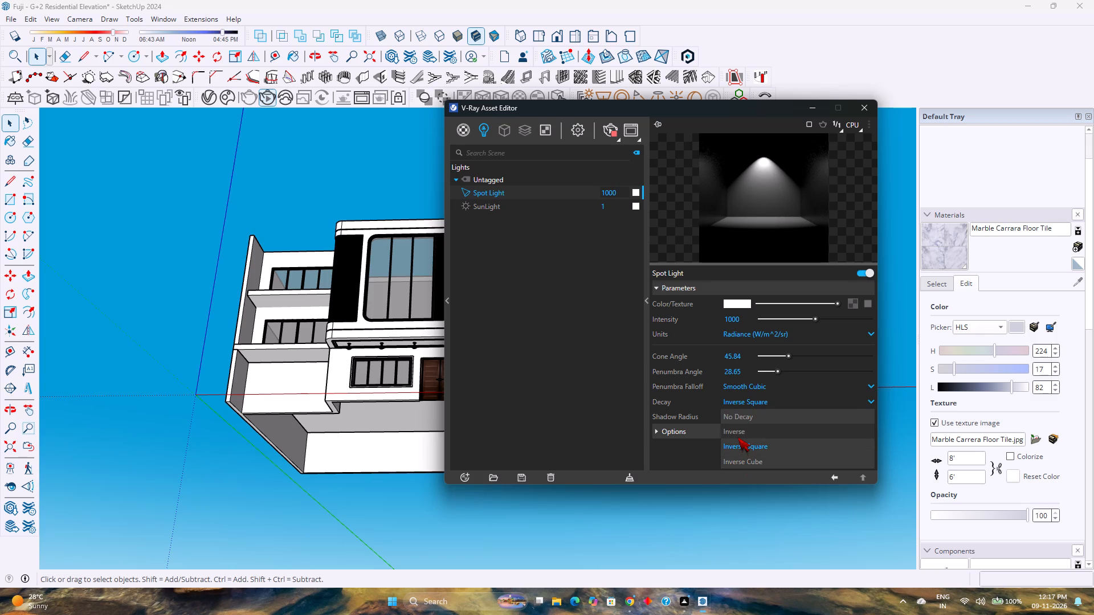
click(741, 453)
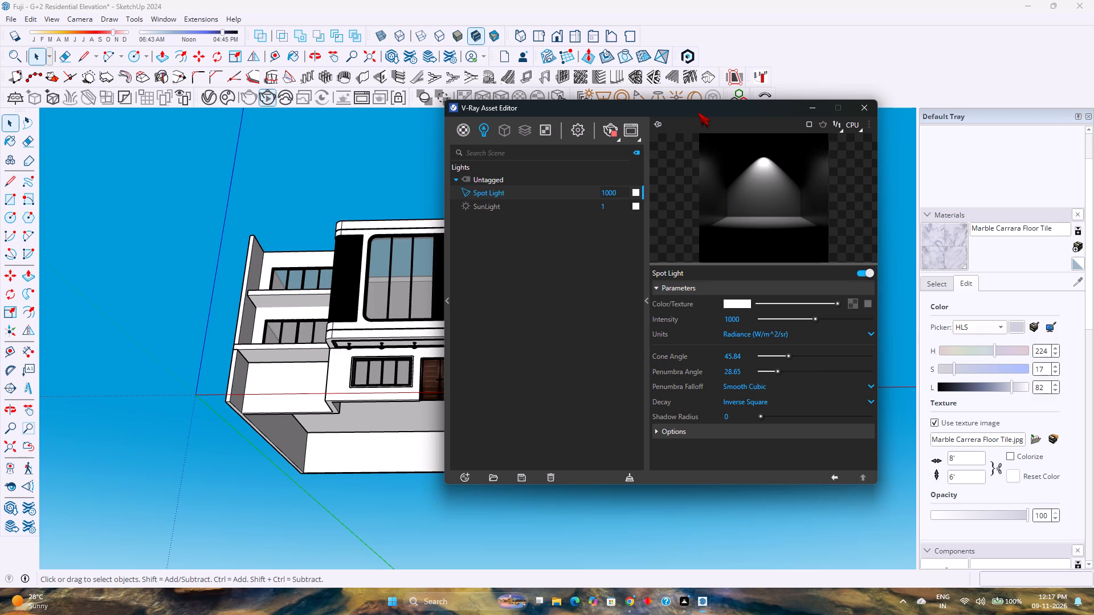
Set the Spot Light's intensity to 400.
drag(698, 112, 599, 97)
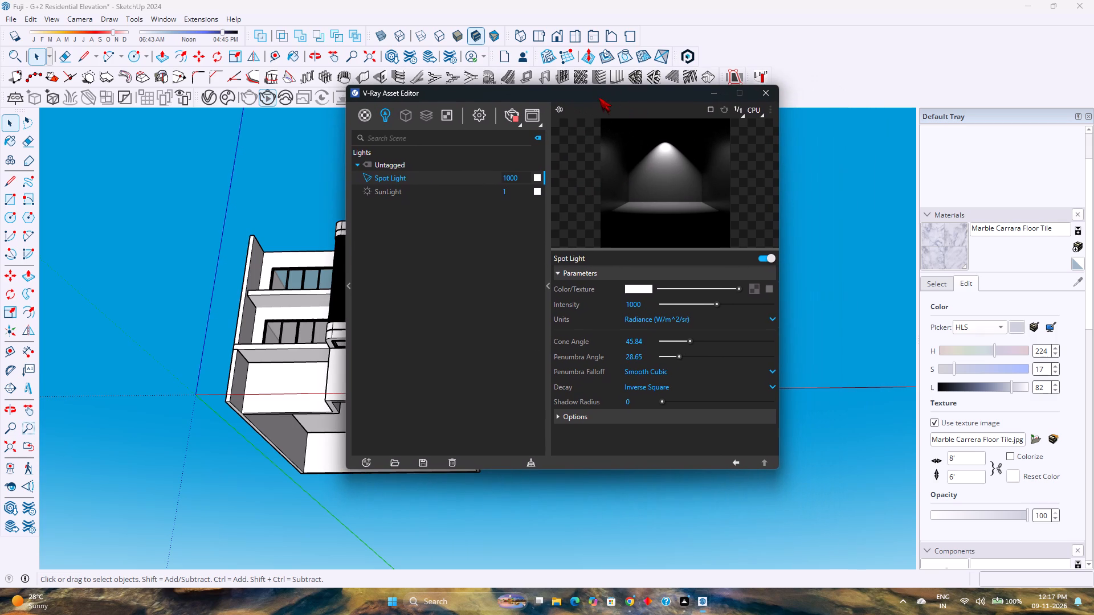
drag(599, 97, 597, 99)
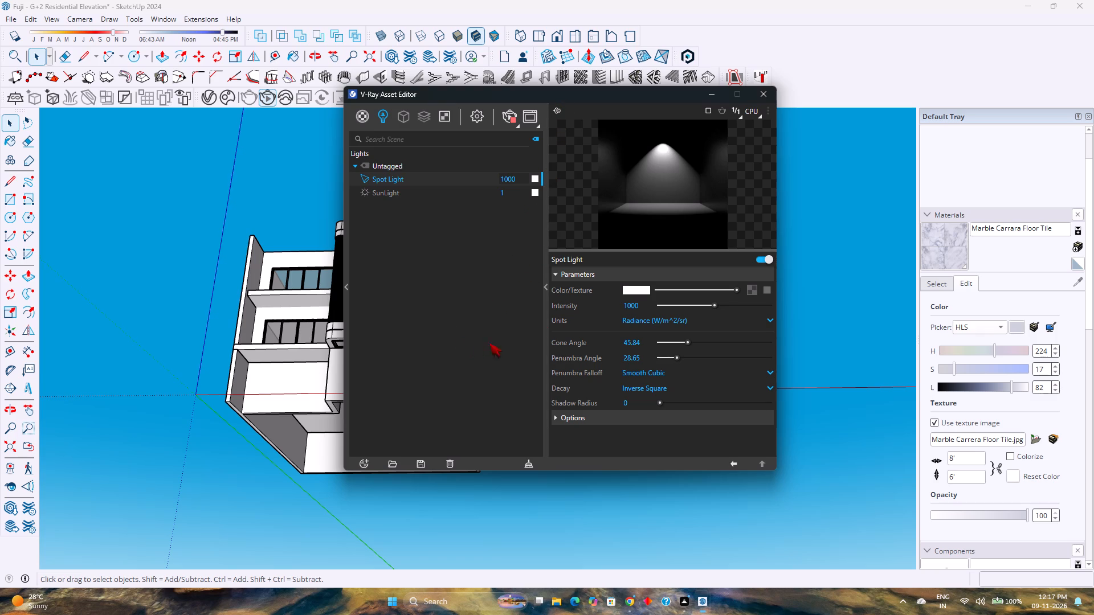
drag(645, 305, 615, 309)
scroll(647, 318, up, 3)
scroll(647, 318, down, 2)
text(400)
key(Return)
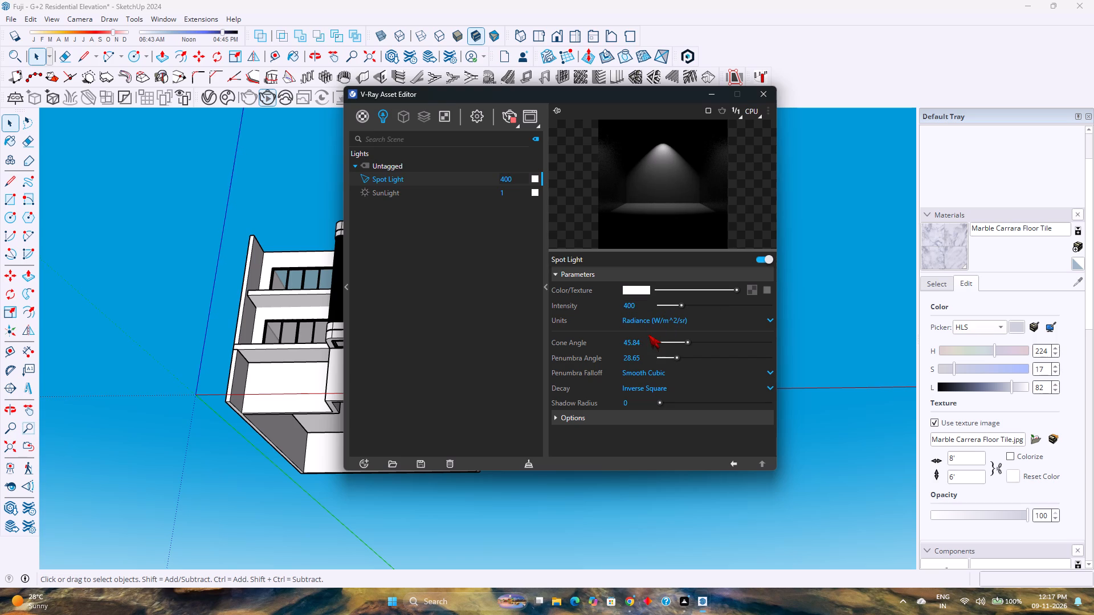
Set the Spot Light's cone angle to 15 and its penumbra angle to 90.
drag(646, 342, 614, 342)
scroll(645, 356, up, 3)
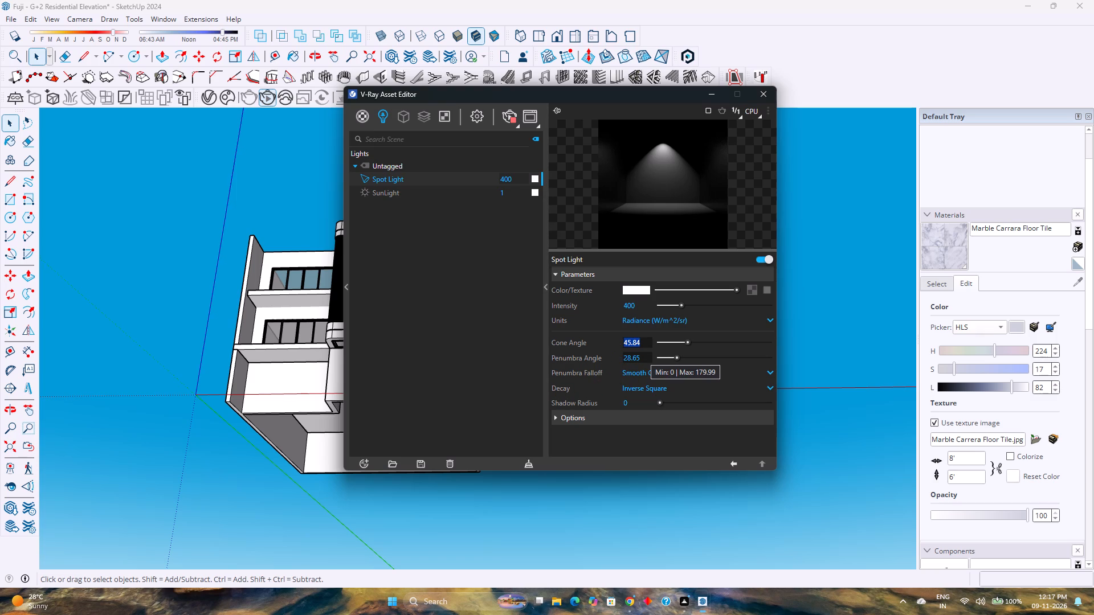
key(9)
key(BackSpace)
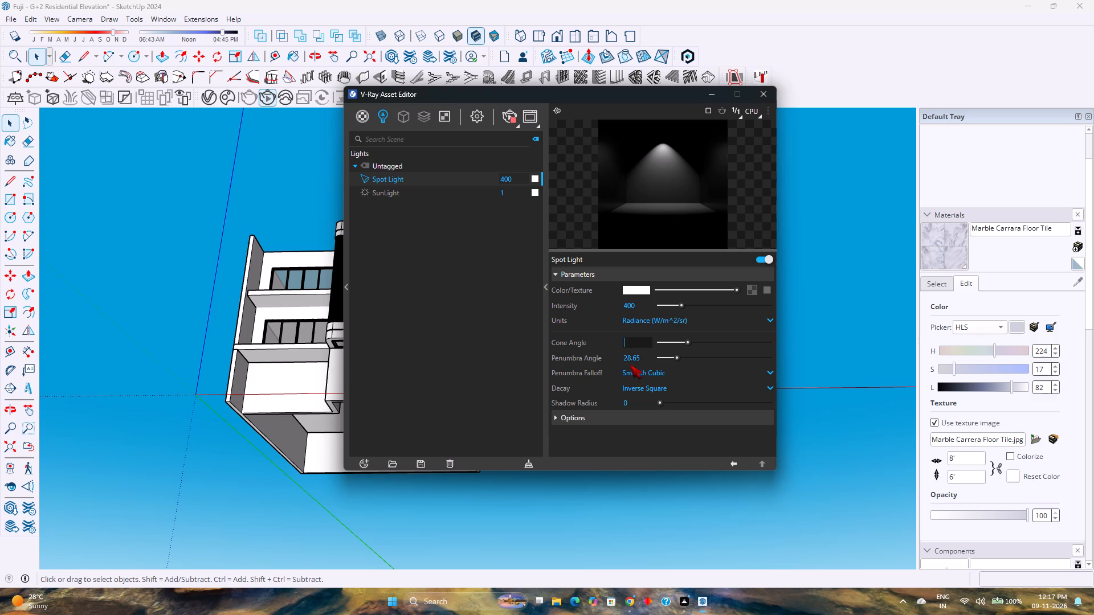
text(15)
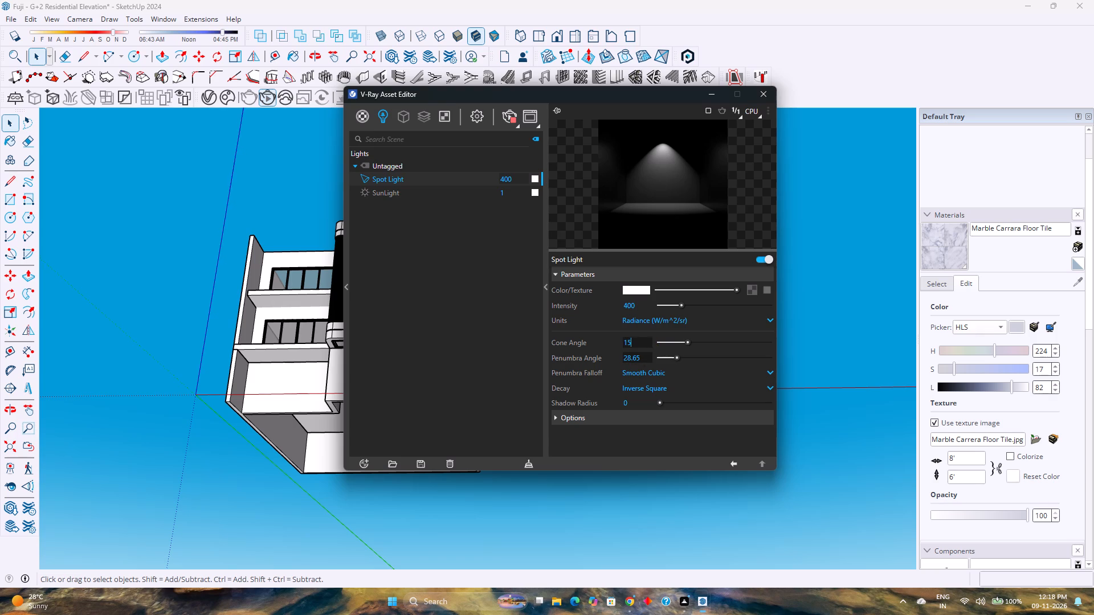
click(640, 357)
drag(643, 359, 610, 368)
text(90)
key(Return)
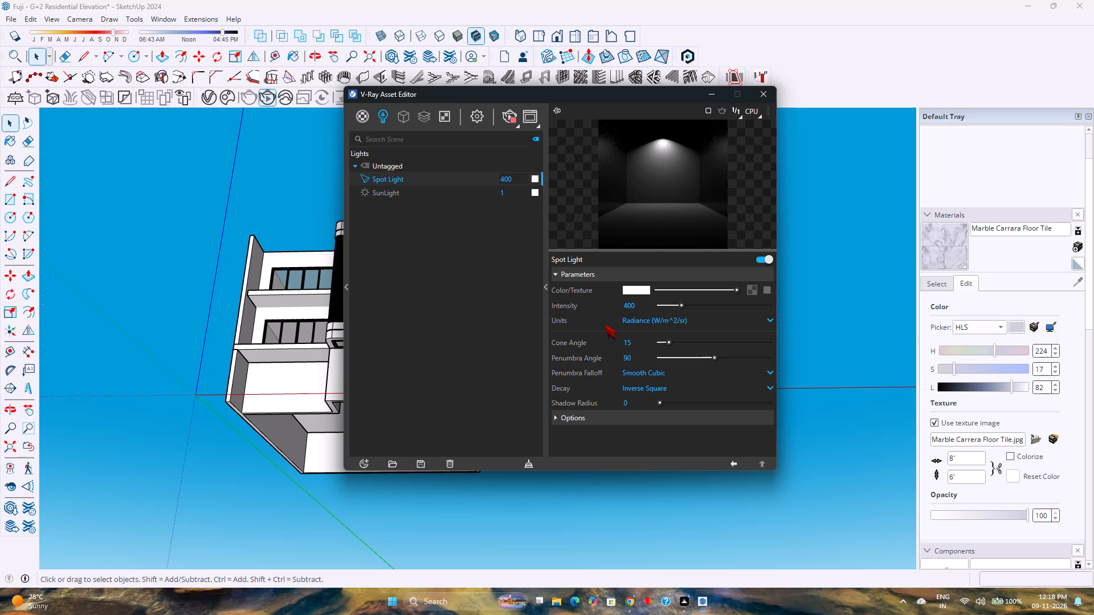
Change the Spot Light's colour to a warm cream with hue 0.114, saturation about 0.34 and value about 0.98.
click(636, 290)
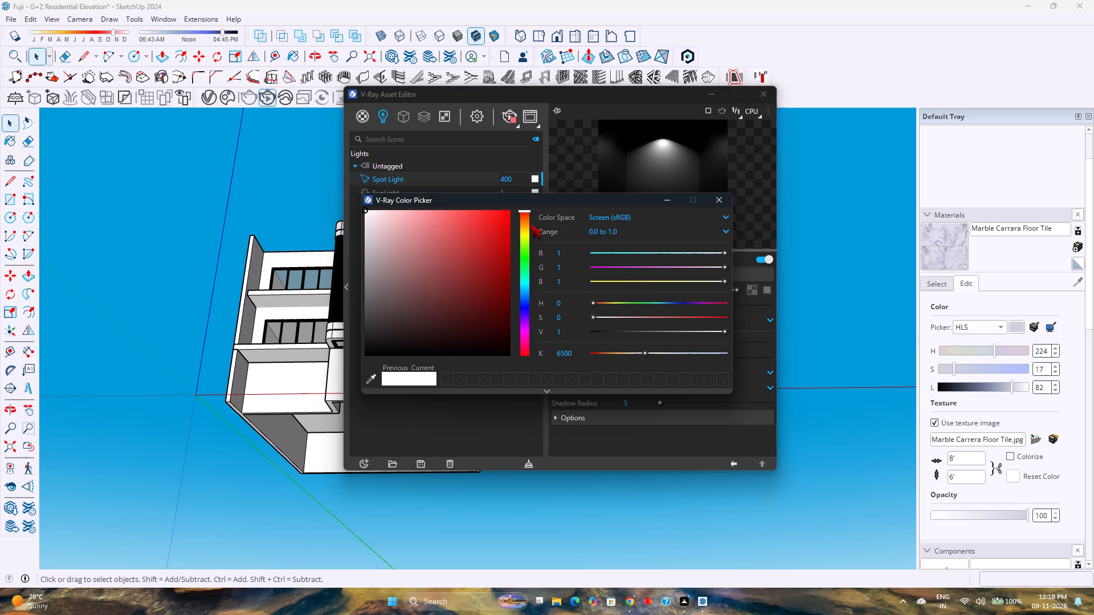
click(526, 225)
click(526, 224)
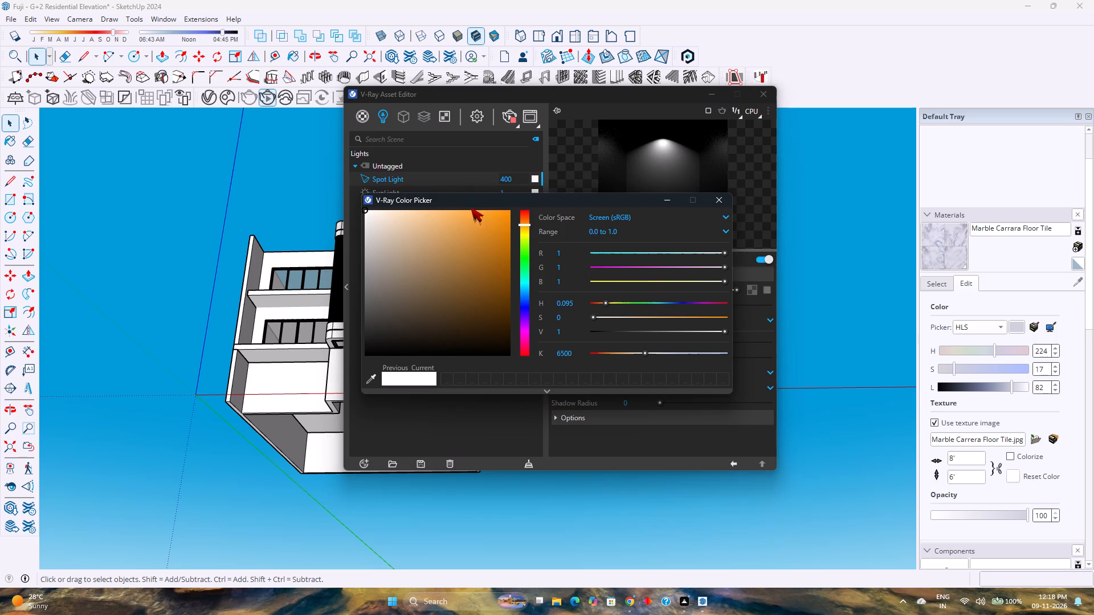
click(524, 229)
click(521, 227)
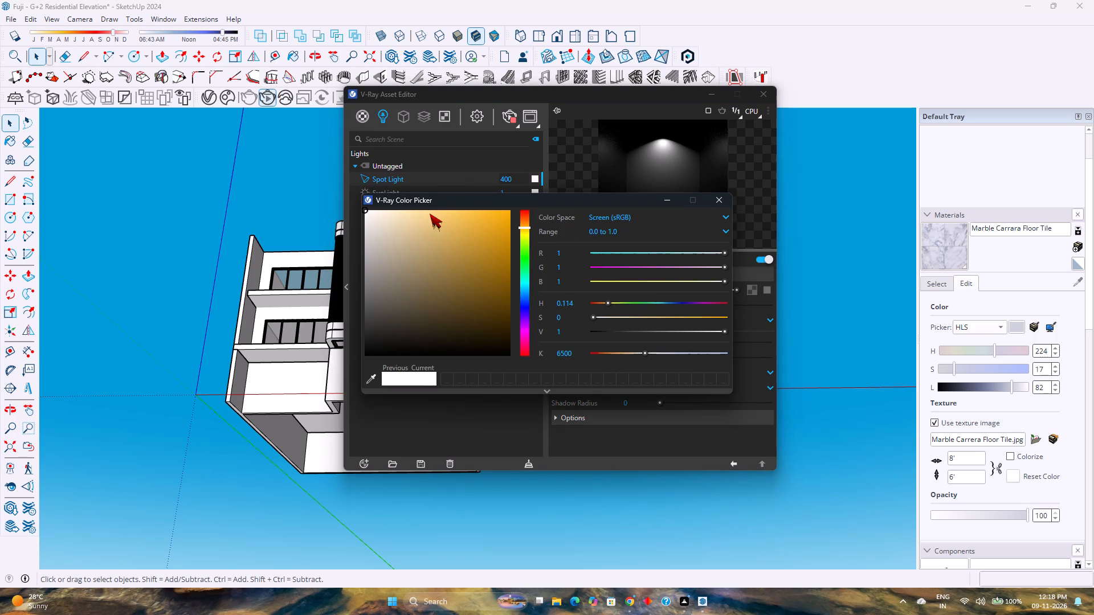
click(414, 214)
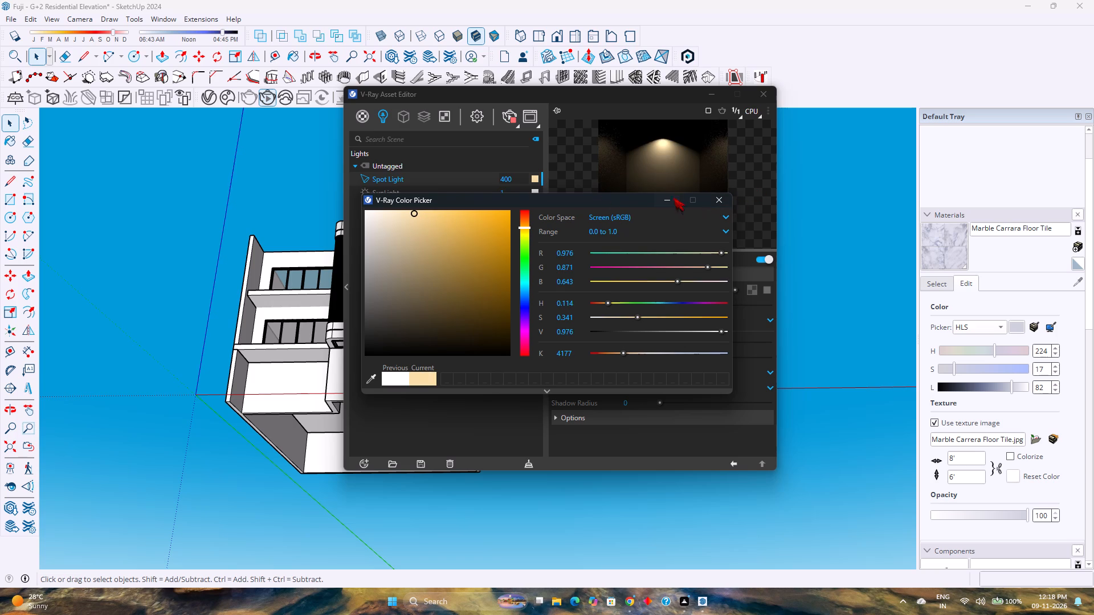
click(720, 200)
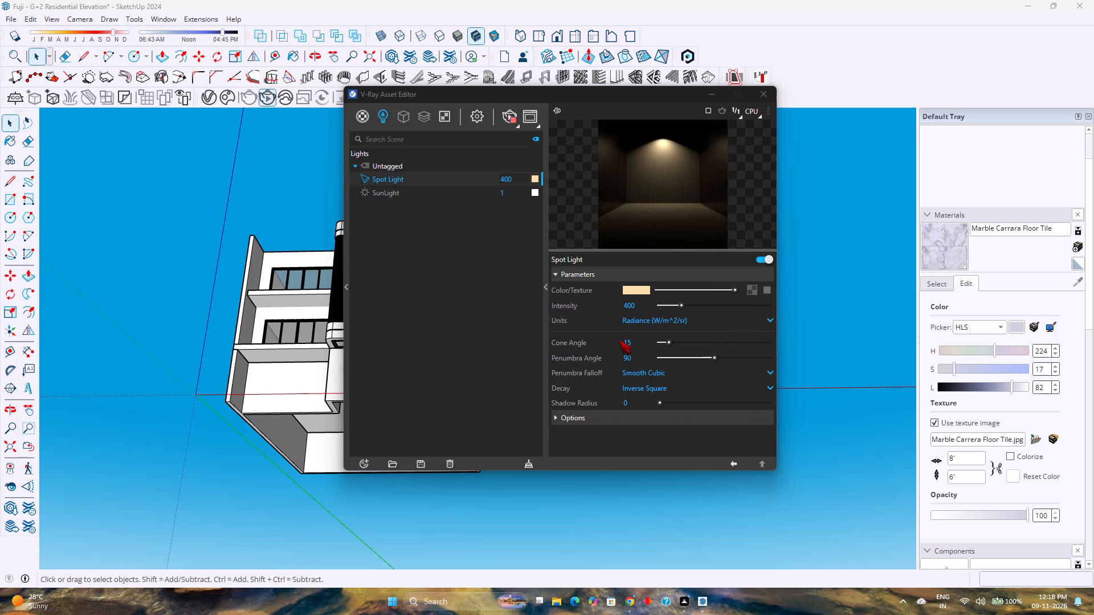
Switch the Spot Light's units to Radiant power (W).
drag(650, 92, 801, 80)
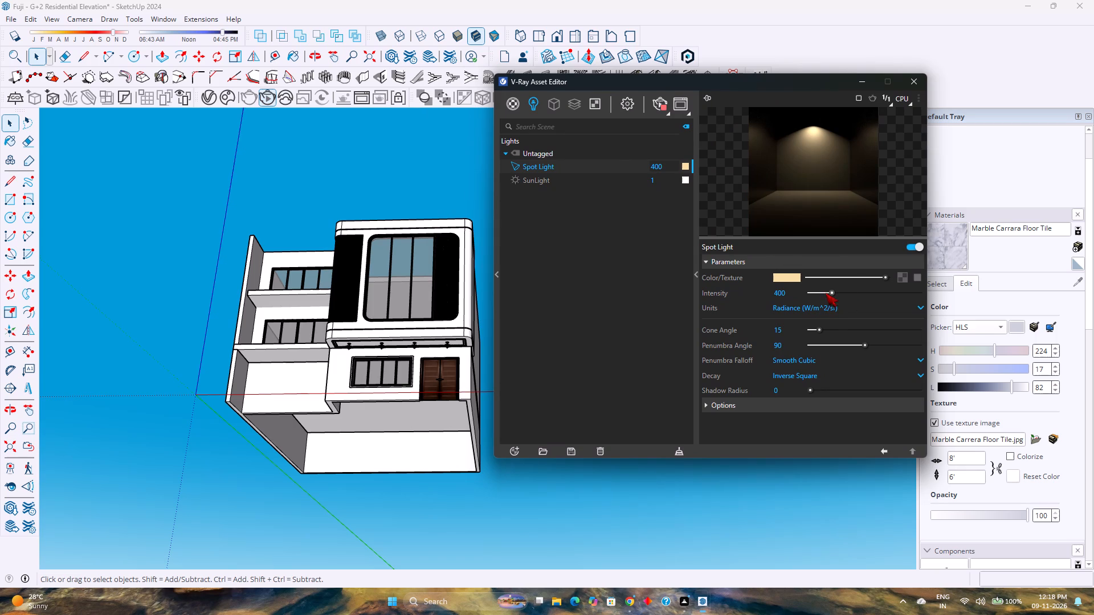
click(824, 363)
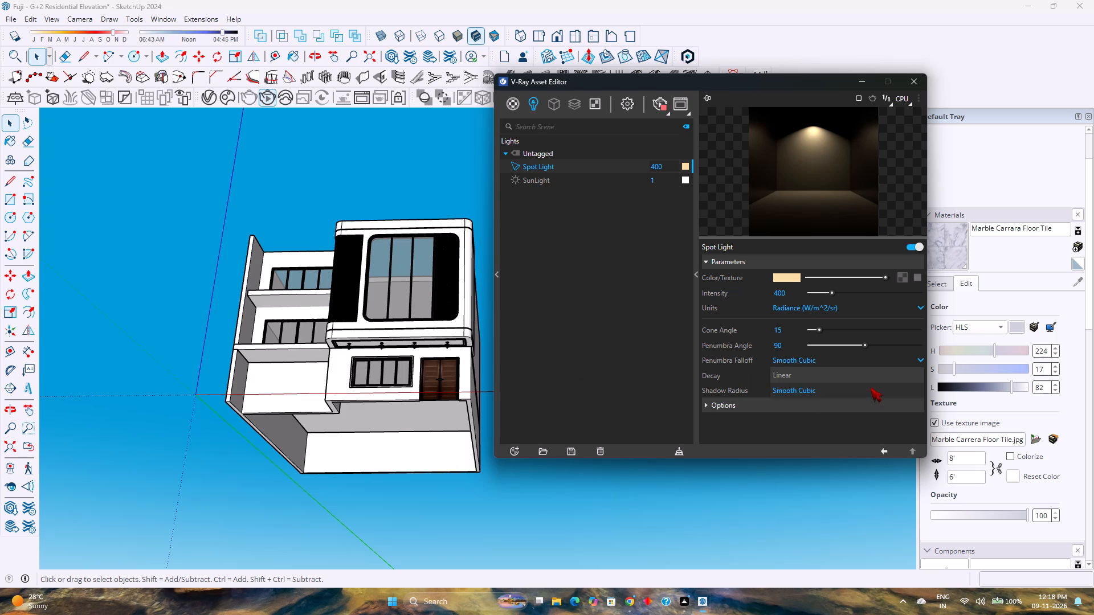
click(853, 306)
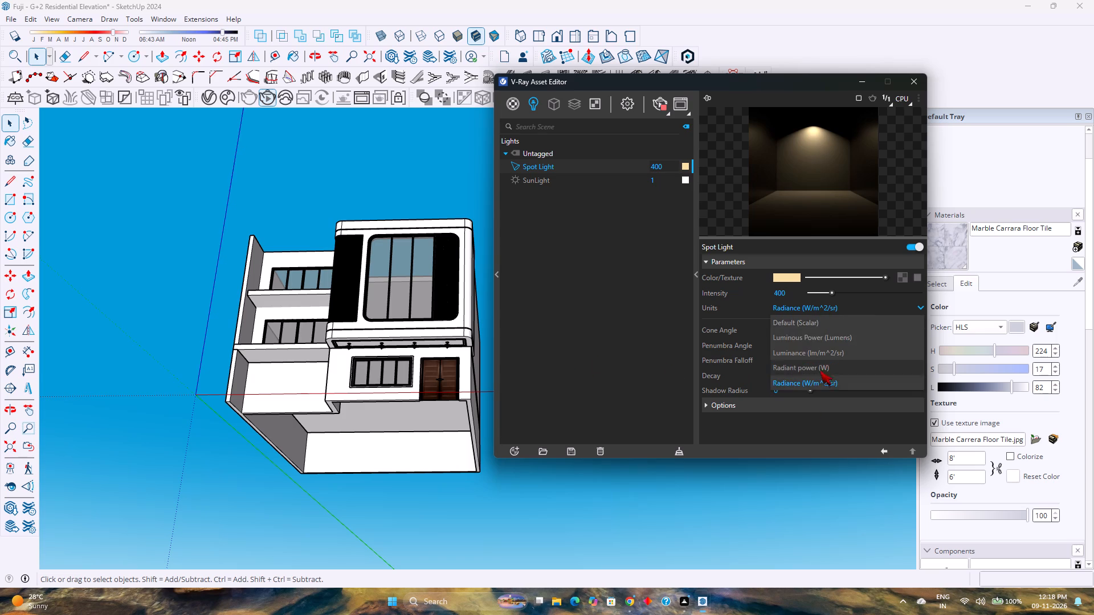
click(820, 370)
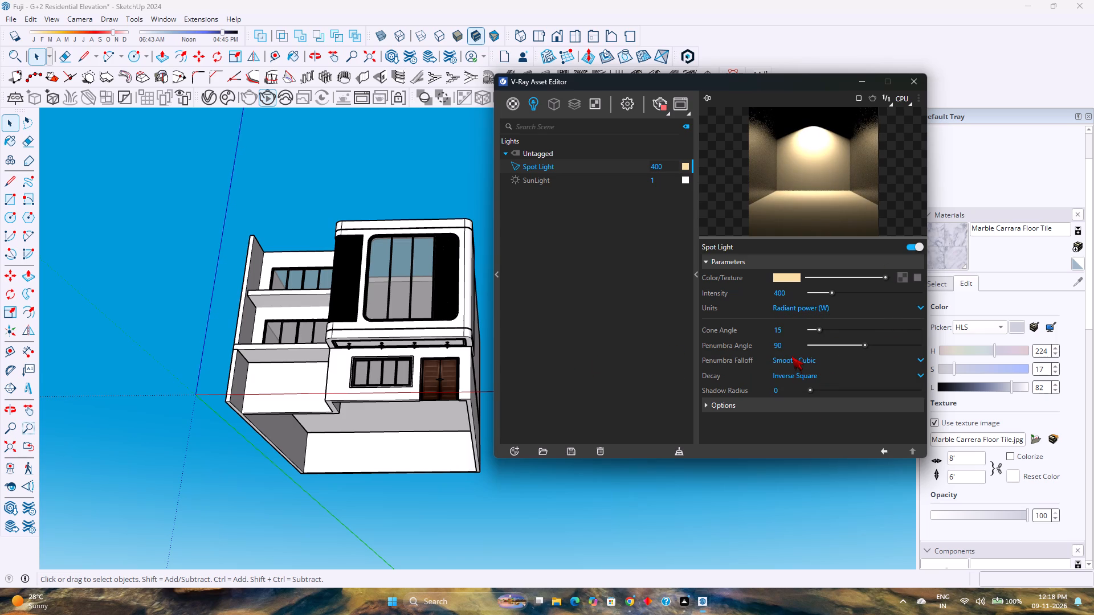
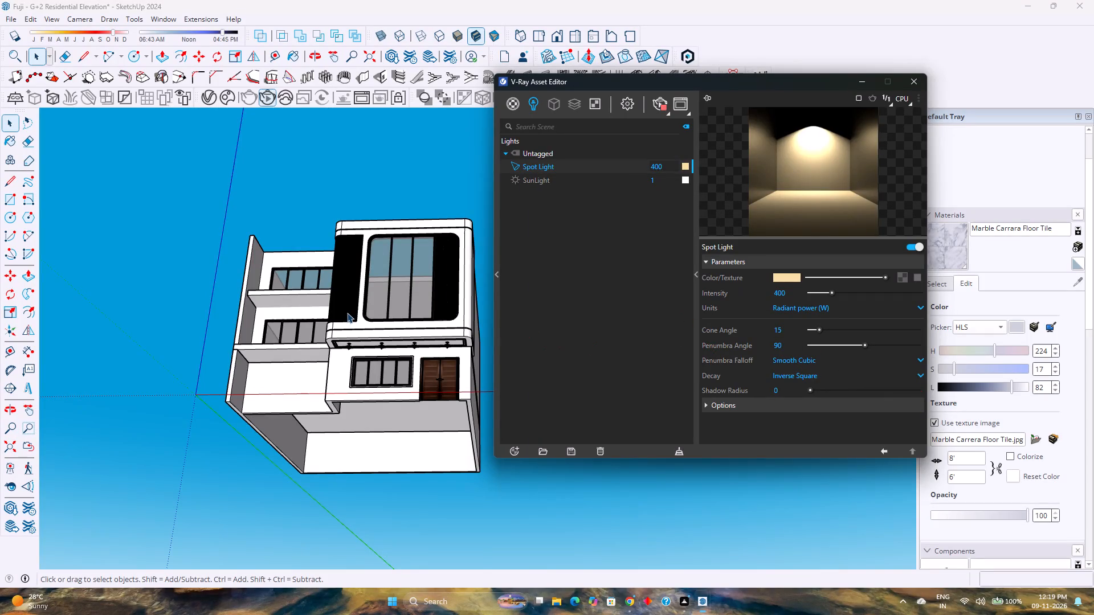
Examine the house model from several angles, including the front facade, side balconies and marble-tiled roof terrace.
scroll(348, 312, up, 2)
middle_drag(348, 313, 348, 359)
scroll(348, 359, down, 4)
scroll(305, 373, up, 2)
middle_click(305, 374)
middle_drag(305, 374, 387, 410)
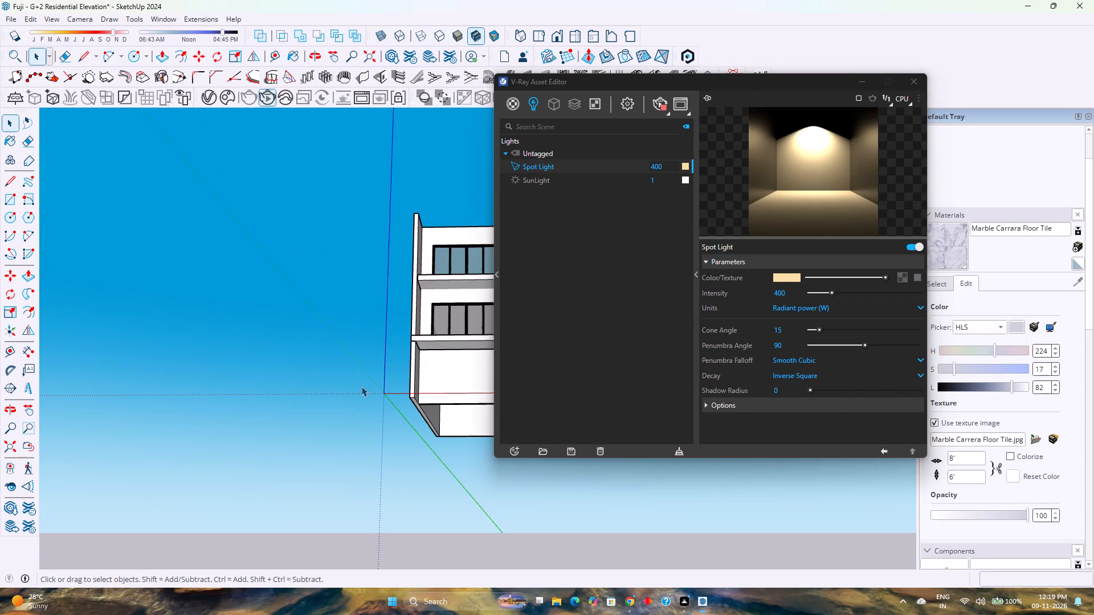
scroll(326, 358, down, 8)
scroll(423, 310, up, 4)
middle_drag(422, 311, 296, 424)
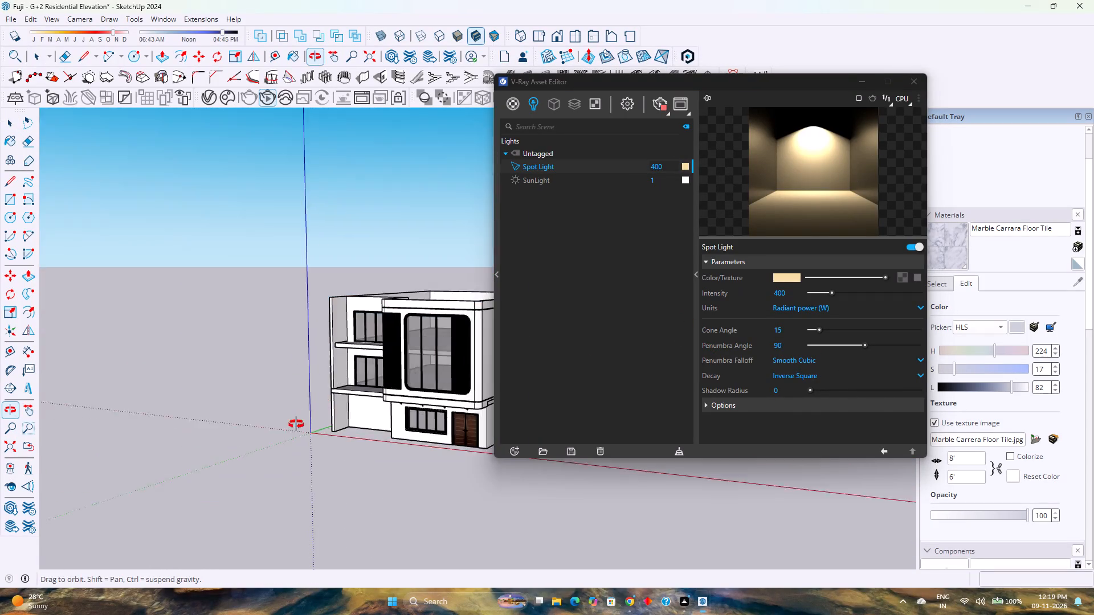
middle_drag(296, 424, 289, 427)
middle_click(289, 427)
scroll(283, 425, down, 3)
scroll(368, 362, up, 10)
middle_drag(361, 388, 357, 417)
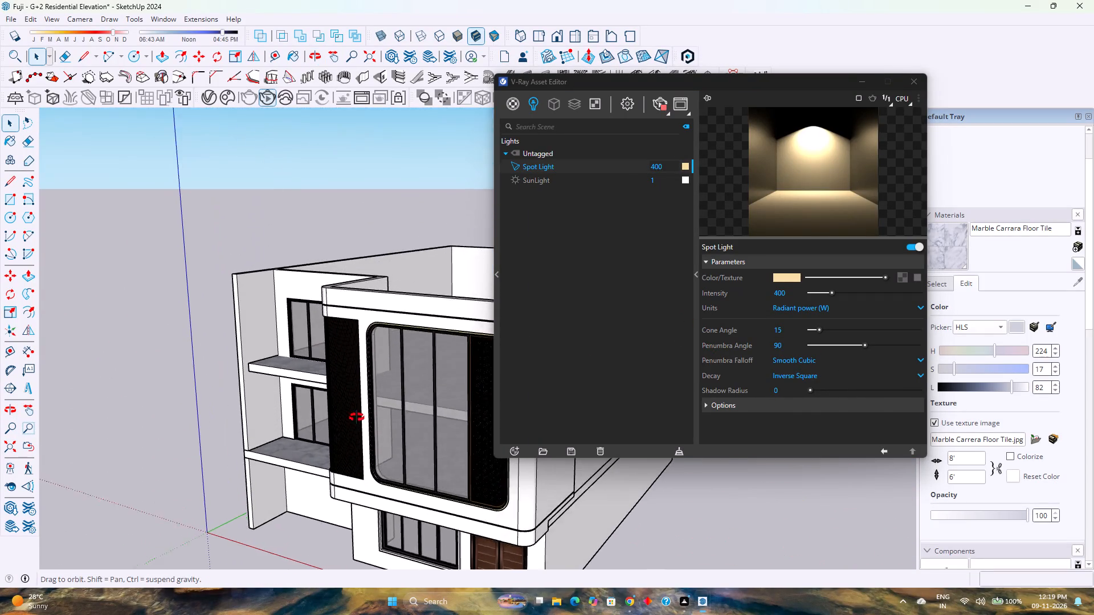
middle_drag(357, 417, 351, 478)
scroll(345, 442, down, 4)
scroll(329, 373, up, 3)
middle_drag(353, 372, 338, 539)
scroll(401, 424, up, 8)
scroll(401, 424, down, 4)
scroll(401, 424, up, 1)
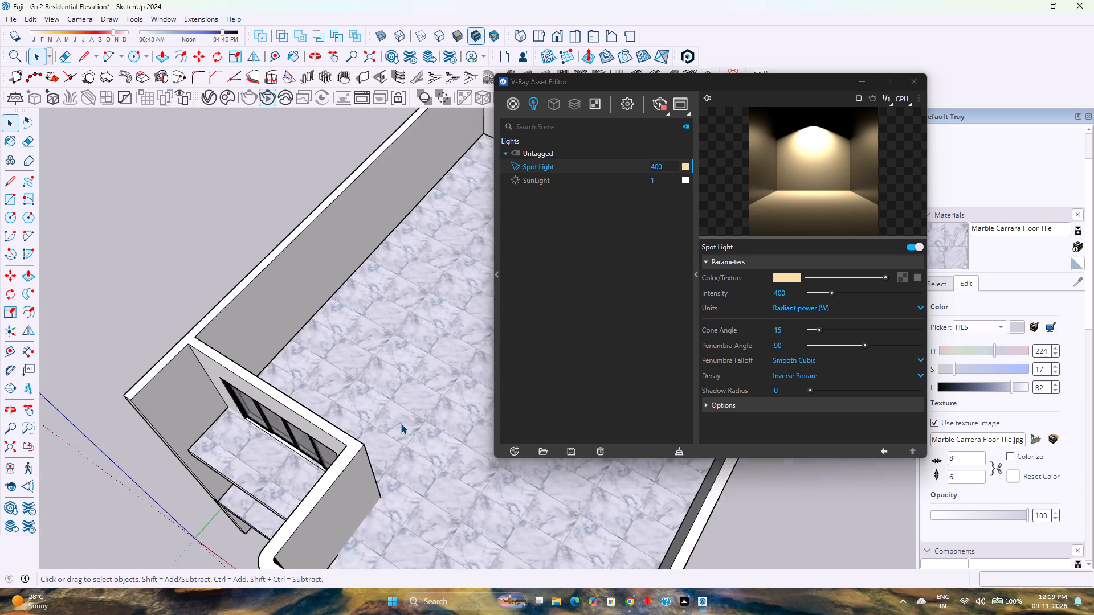
scroll(401, 424, up, 3)
scroll(401, 424, down, 4)
scroll(401, 424, up, 3)
scroll(401, 424, down, 3)
scroll(401, 424, up, 3)
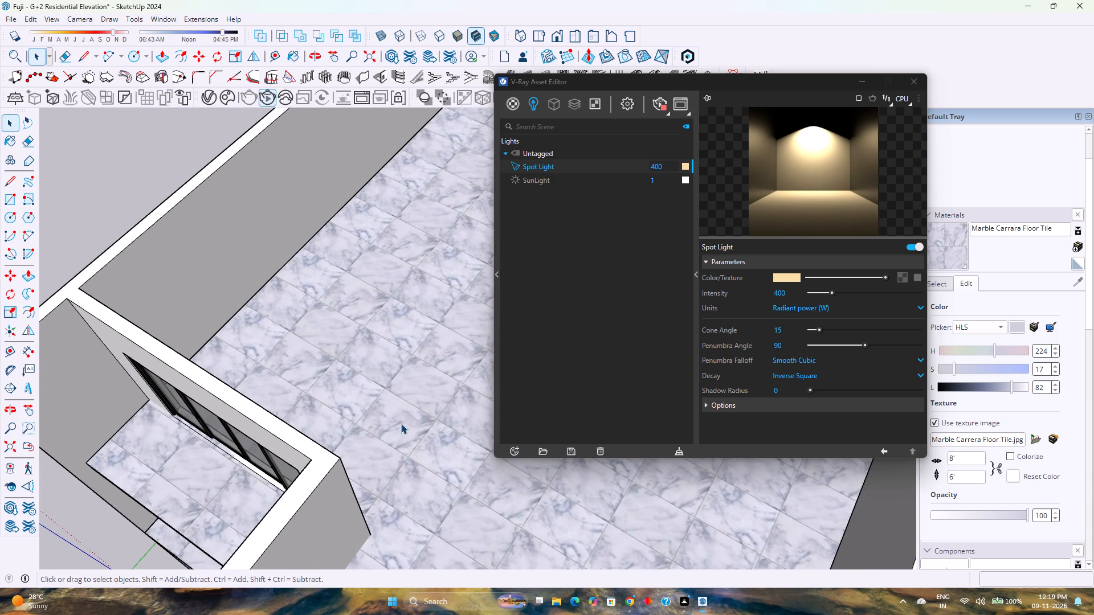
scroll(401, 424, down, 3)
scroll(401, 424, up, 3)
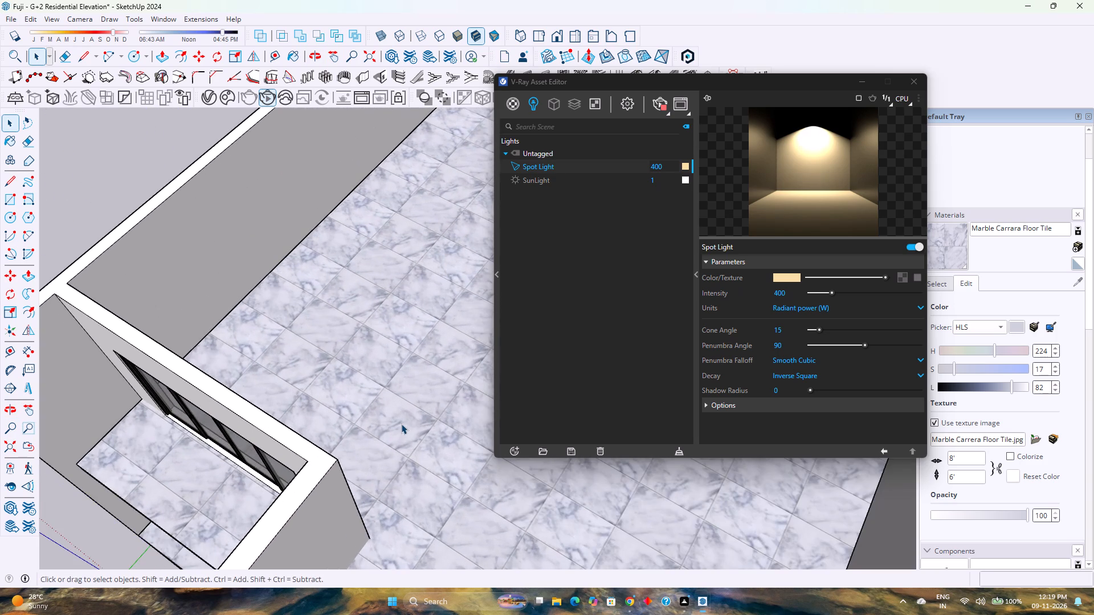
scroll(401, 424, down, 3)
scroll(431, 472, up, 1)
scroll(414, 446, down, 8)
middle_click(391, 462)
middle_click(391, 460)
middle_drag(391, 451, 439, 353)
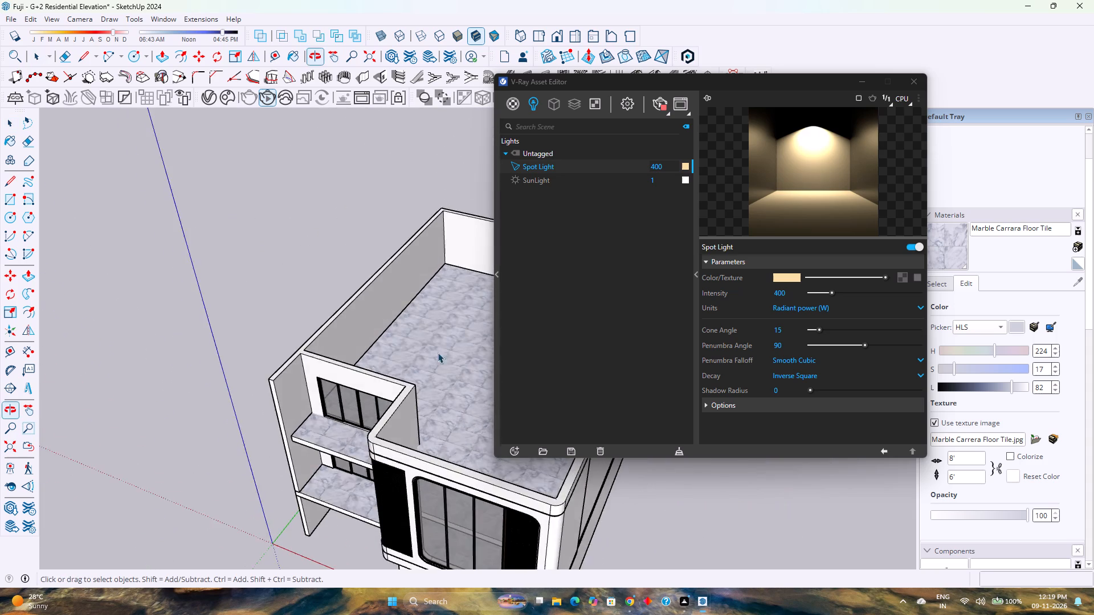
scroll(429, 353, down, 9)
scroll(432, 440, up, 8)
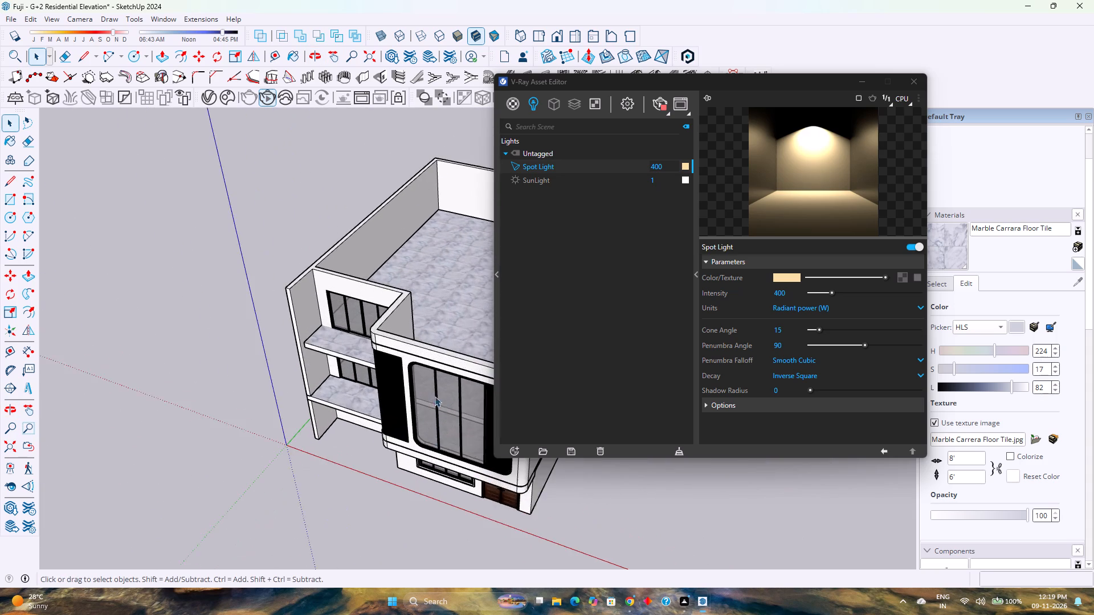
scroll(432, 396, up, 3)
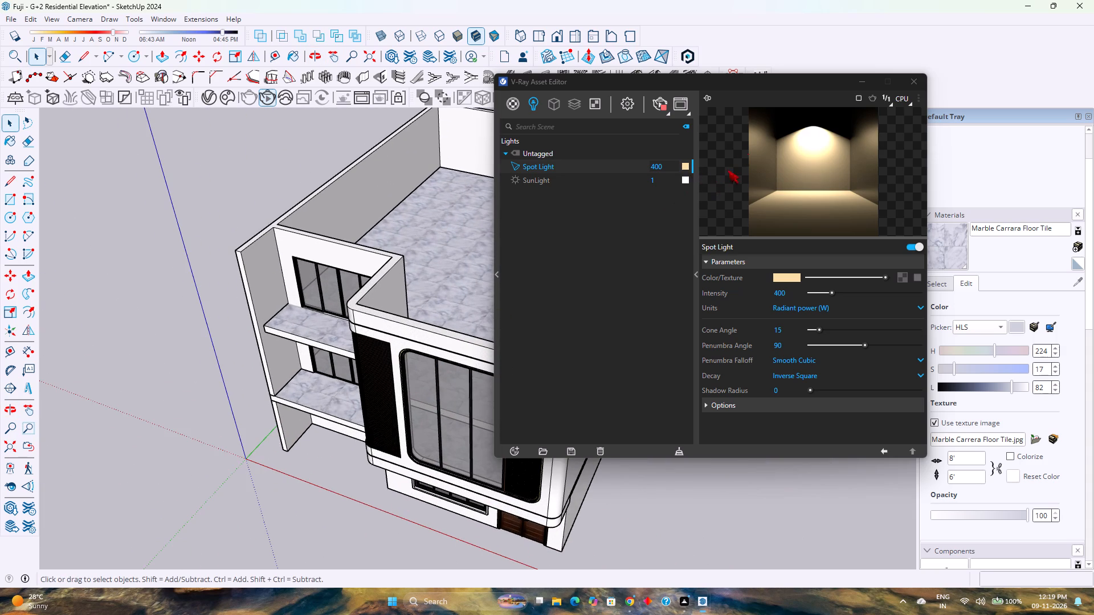
Switch to the front view of the house and restart the interactive V-Ray render.
click(866, 81)
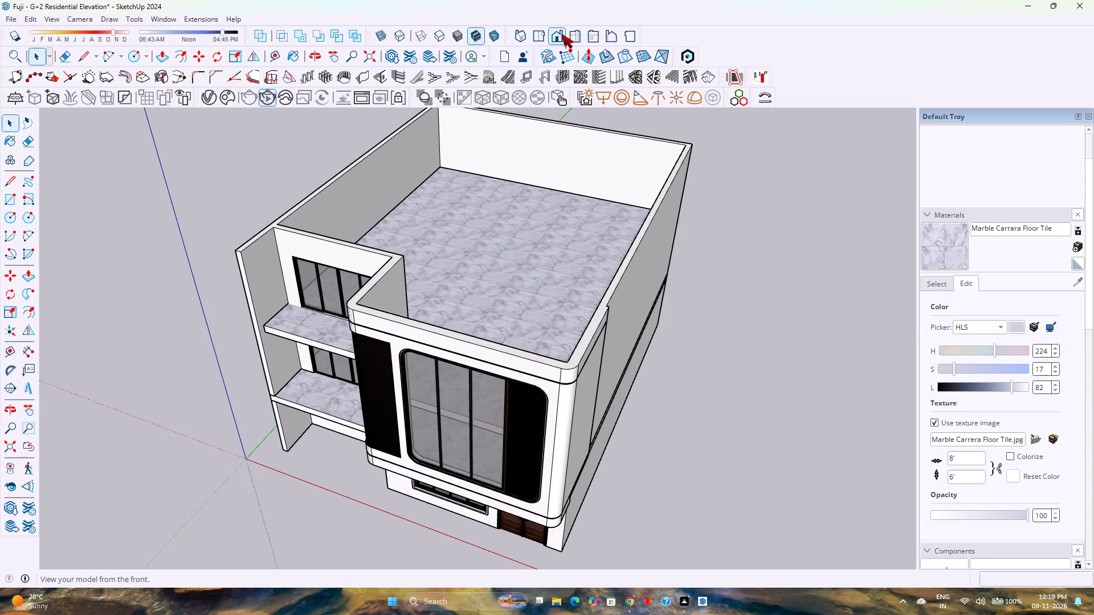
click(561, 34)
scroll(527, 364, up, 3)
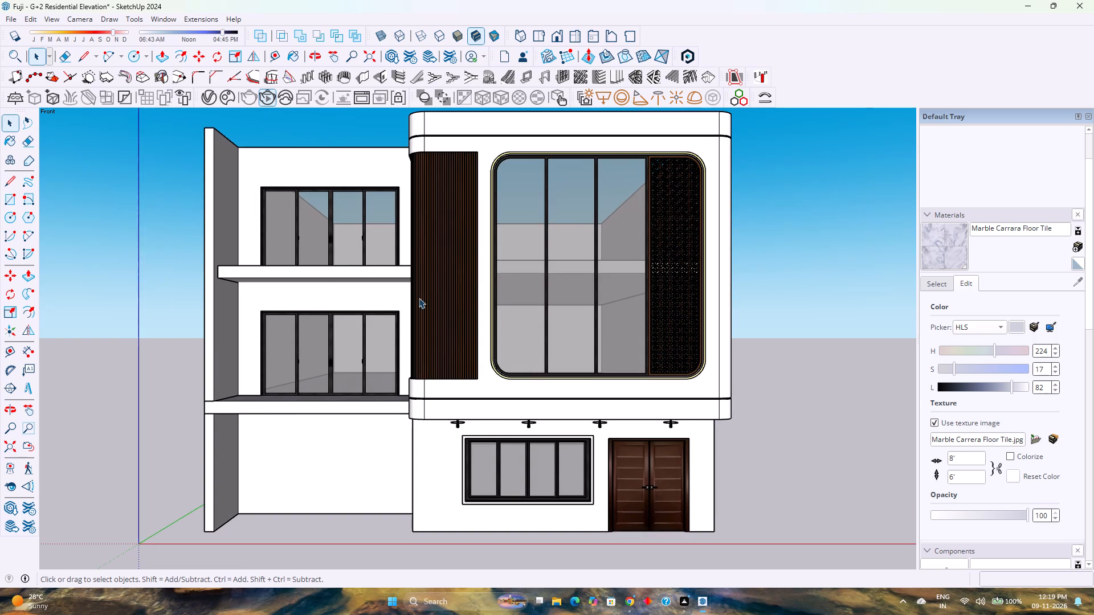
click(270, 99)
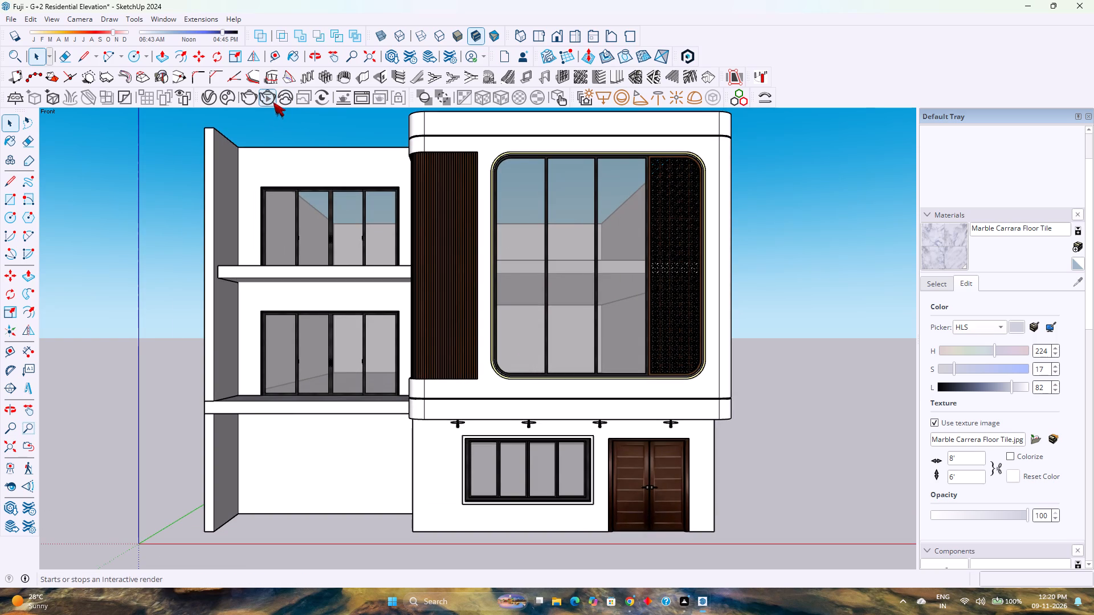
click(270, 102)
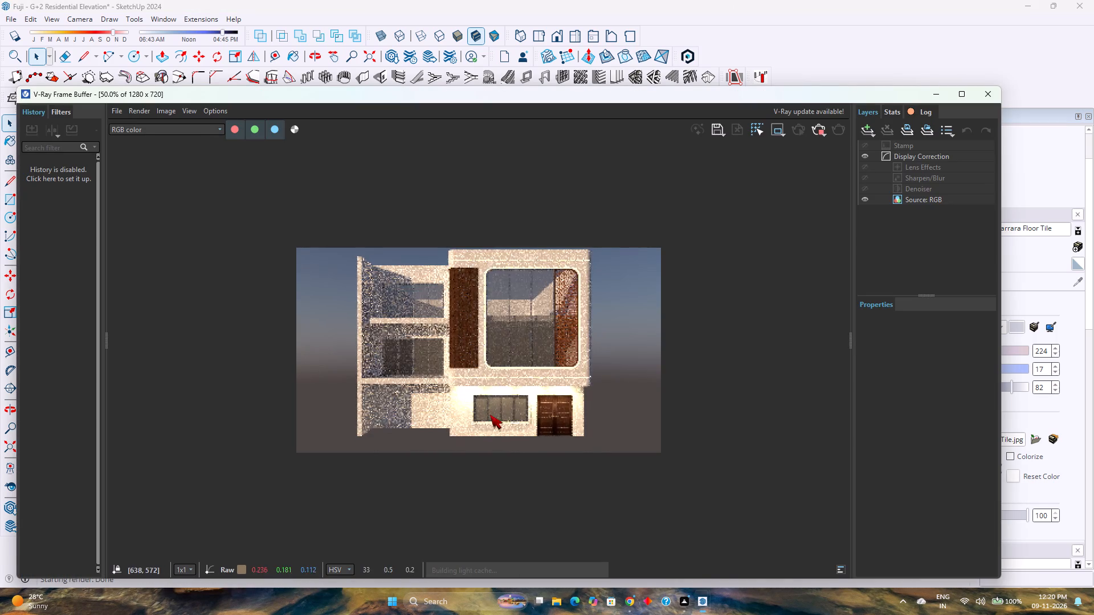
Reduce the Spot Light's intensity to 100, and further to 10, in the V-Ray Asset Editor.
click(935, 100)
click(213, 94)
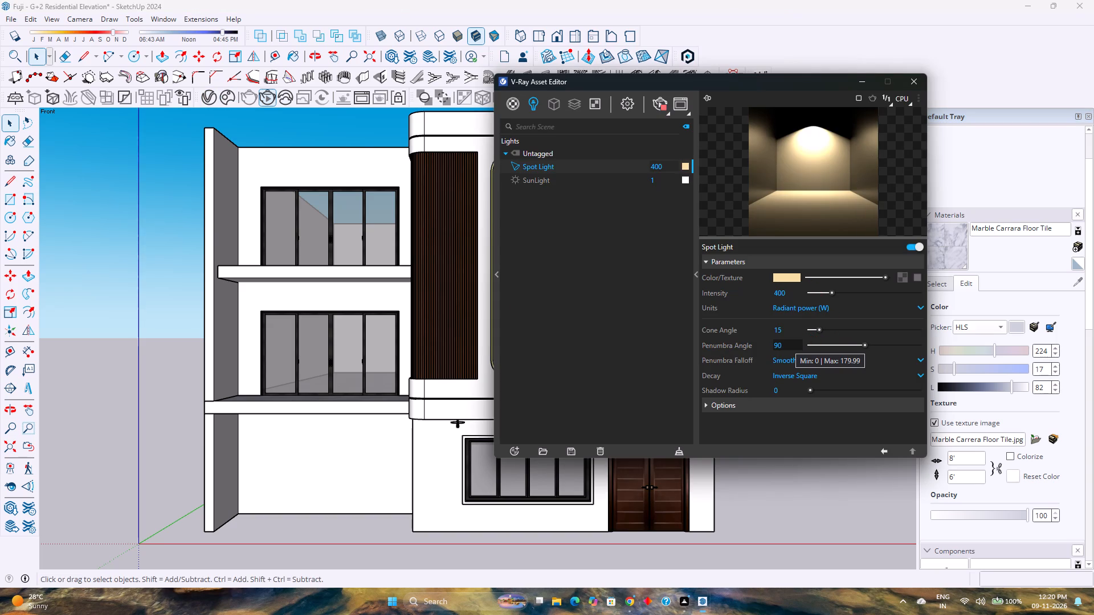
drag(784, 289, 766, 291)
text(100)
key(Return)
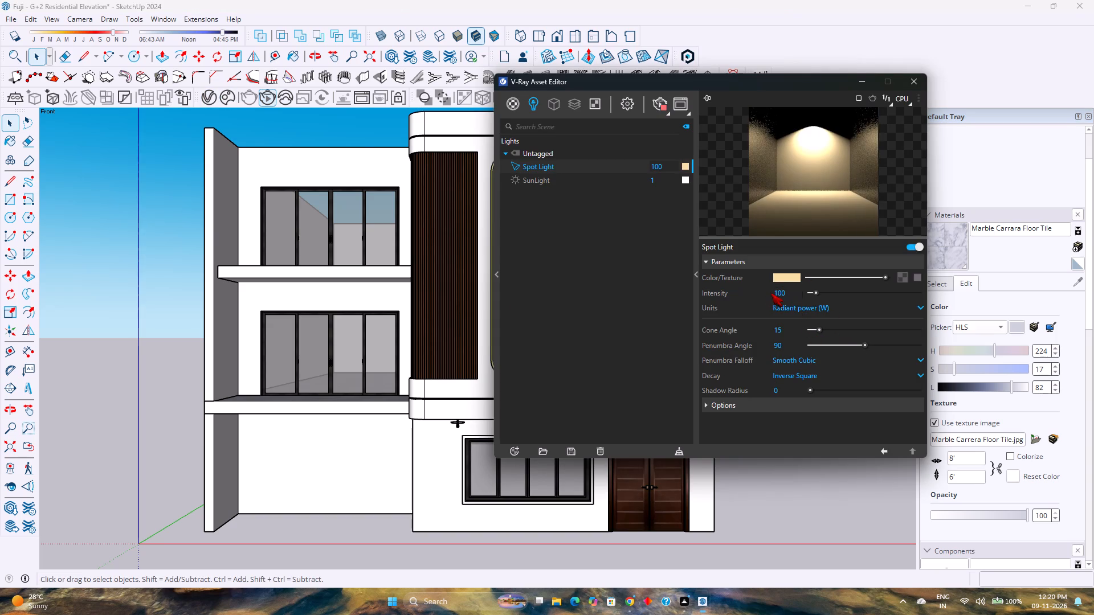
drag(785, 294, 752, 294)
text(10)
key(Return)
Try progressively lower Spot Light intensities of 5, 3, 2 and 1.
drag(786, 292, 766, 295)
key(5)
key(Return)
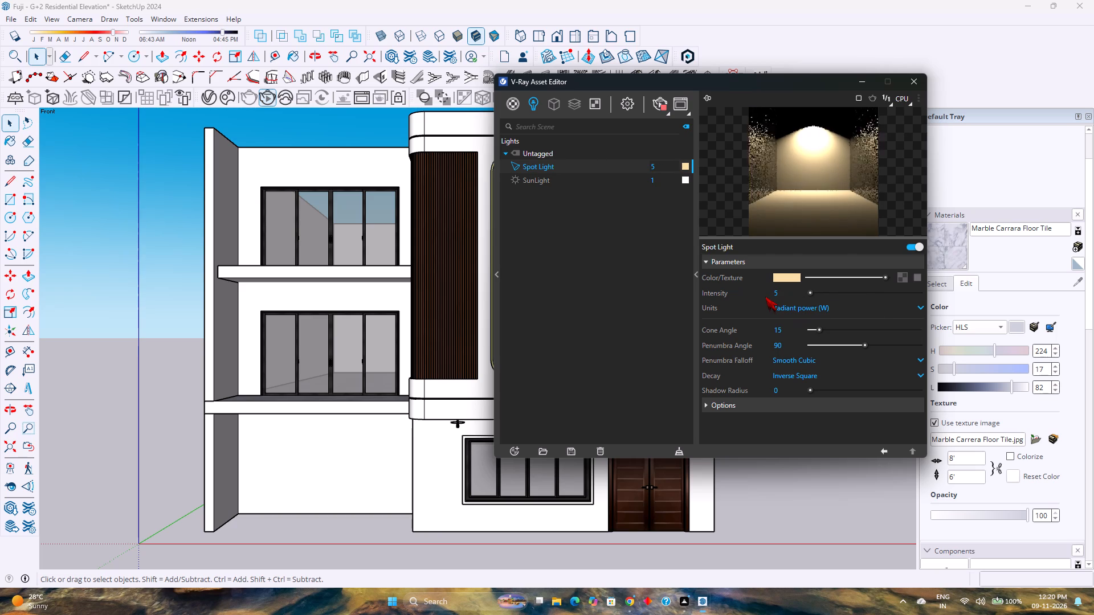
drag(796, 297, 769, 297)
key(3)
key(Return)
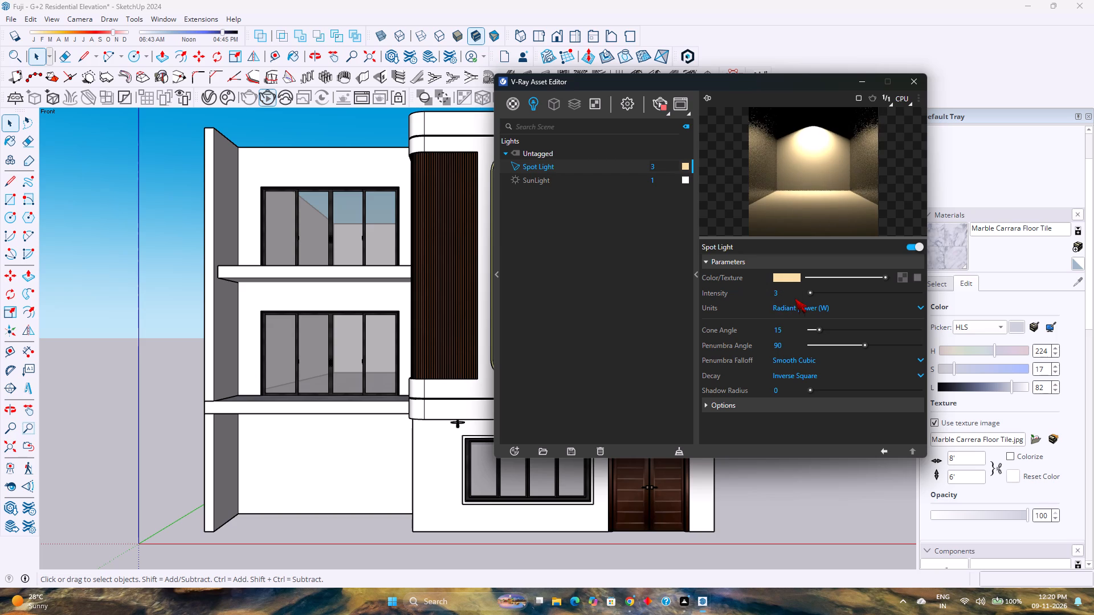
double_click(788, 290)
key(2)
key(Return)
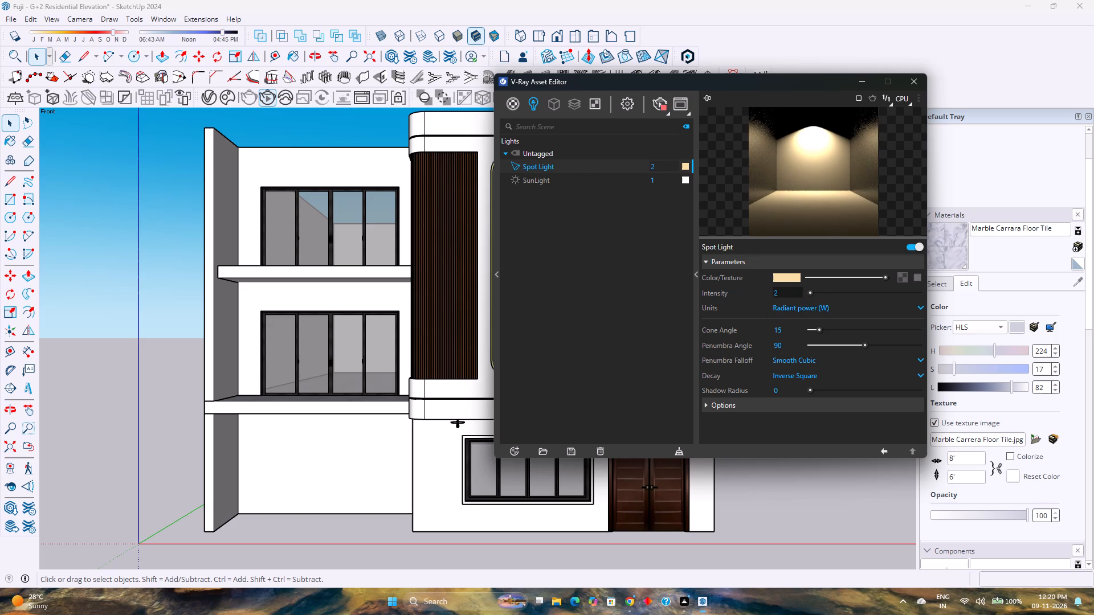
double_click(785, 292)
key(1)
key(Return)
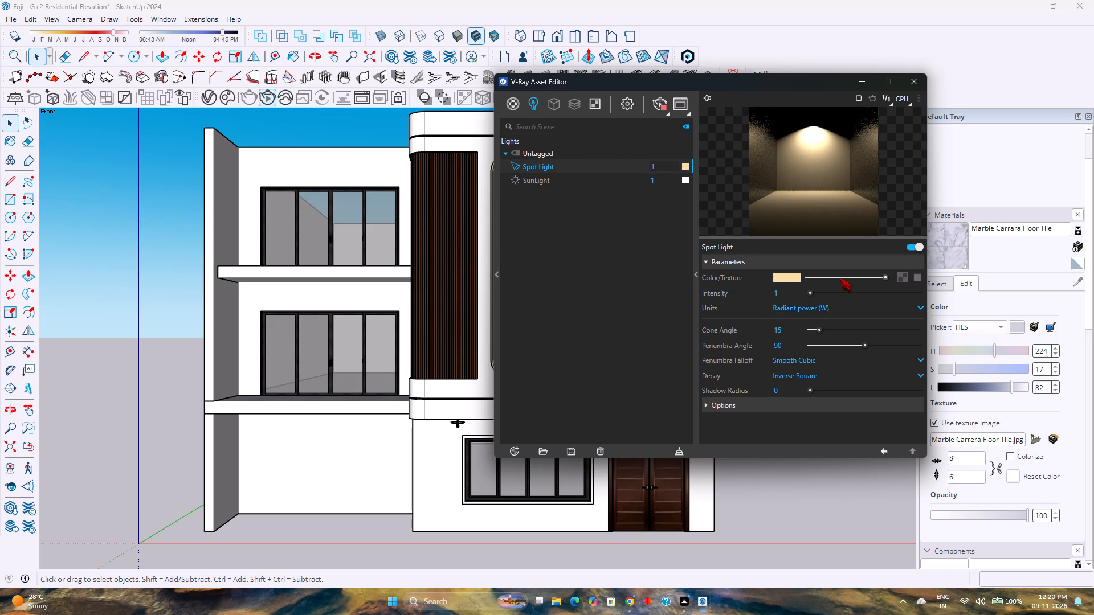
Bring up the live render and move the sun's time of day to the latest setting, 04:45 PM.
drag(607, 86, 750, 121)
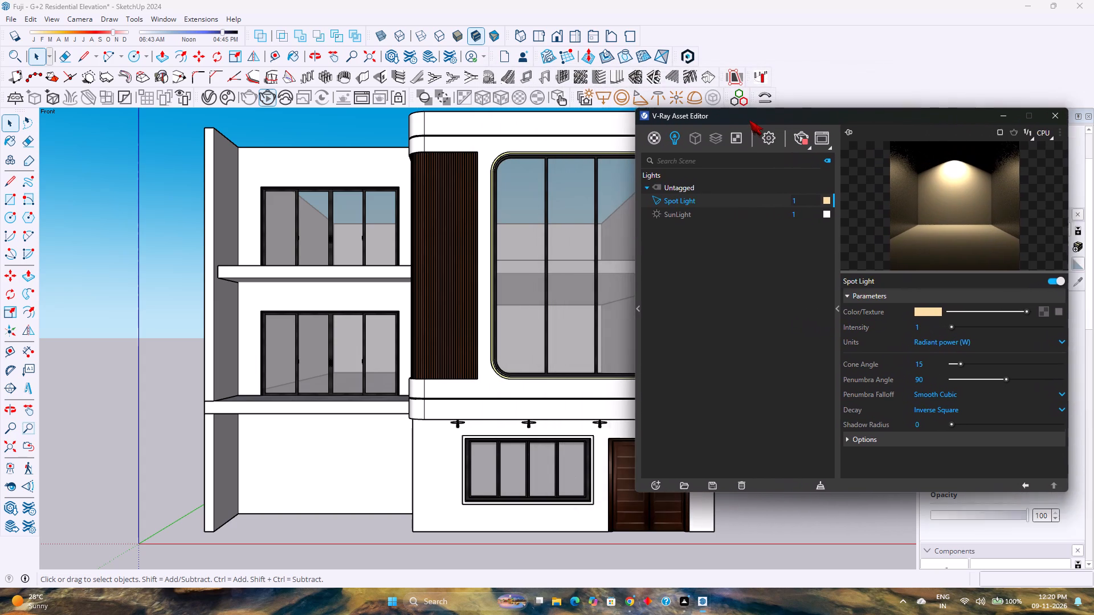
drag(750, 121, 753, 121)
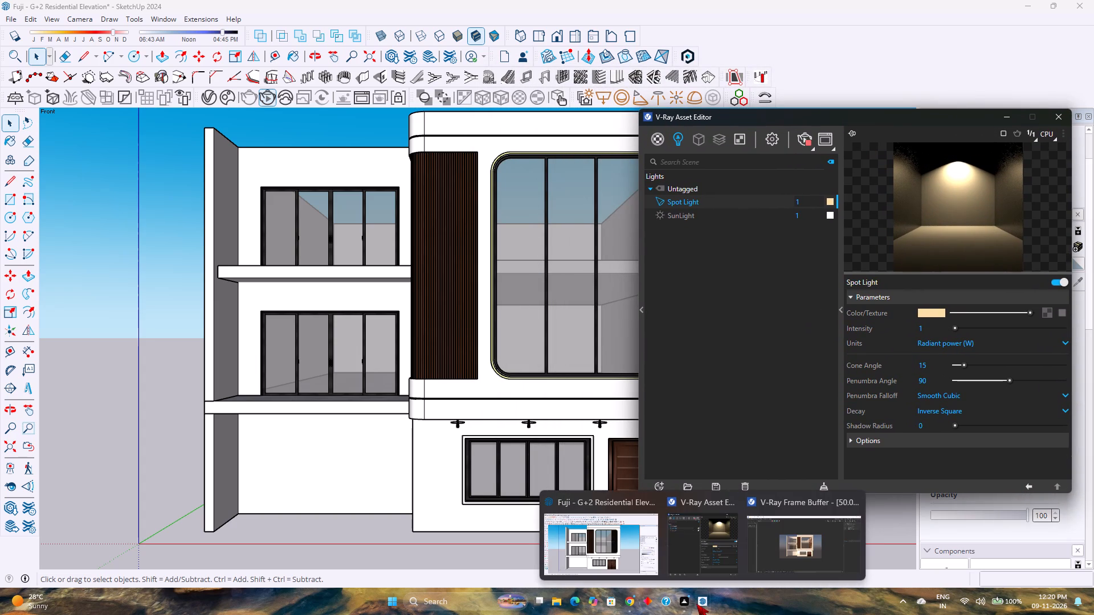
click(784, 554)
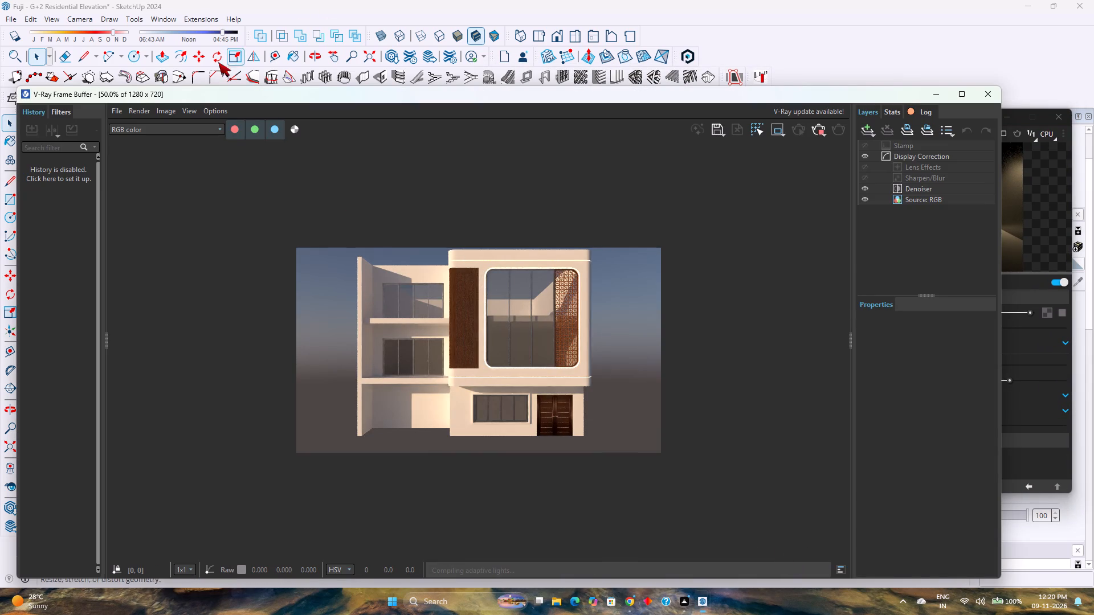
click(230, 33)
click(234, 32)
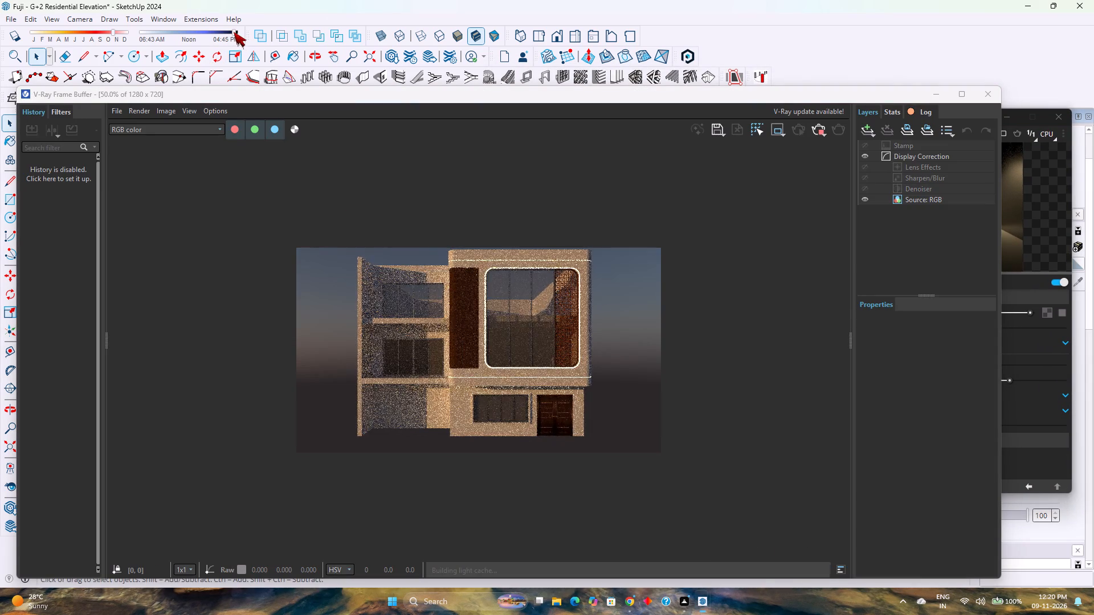
Shrink and reposition the V-Ray Frame Buffer beside the Asset Editor, with the render framed at 50% zoom.
drag(474, 95, 375, 74)
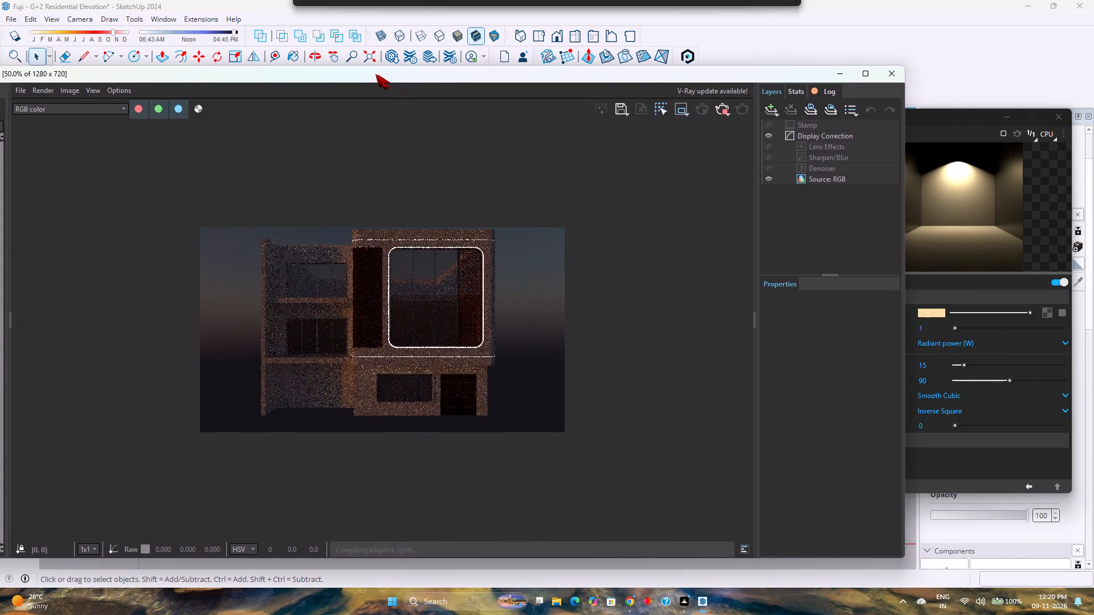
drag(375, 74, 365, 73)
drag(893, 372, 540, 342)
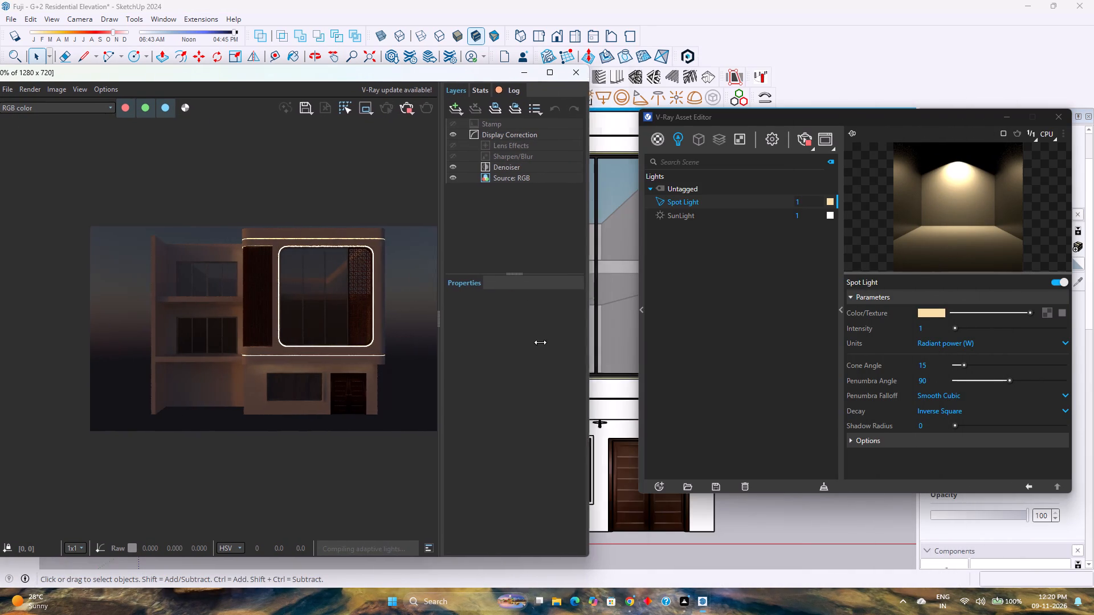
drag(540, 342, 491, 337)
drag(262, 73, 406, 73)
drag(365, 63, 381, 171)
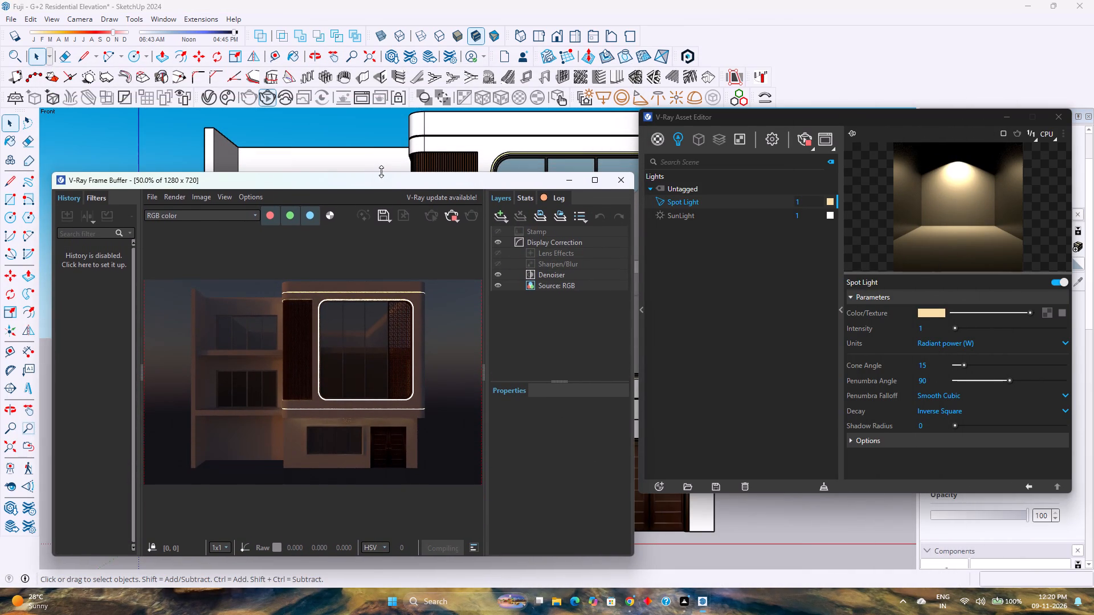
drag(391, 181, 346, 141)
scroll(340, 274, down, 1)
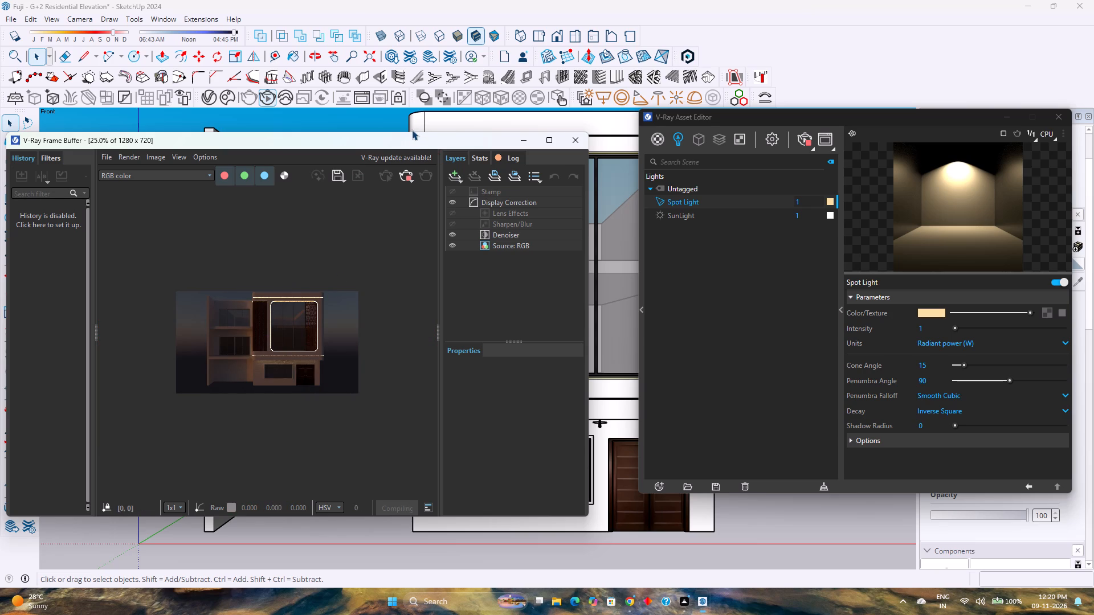
drag(415, 134, 424, 187)
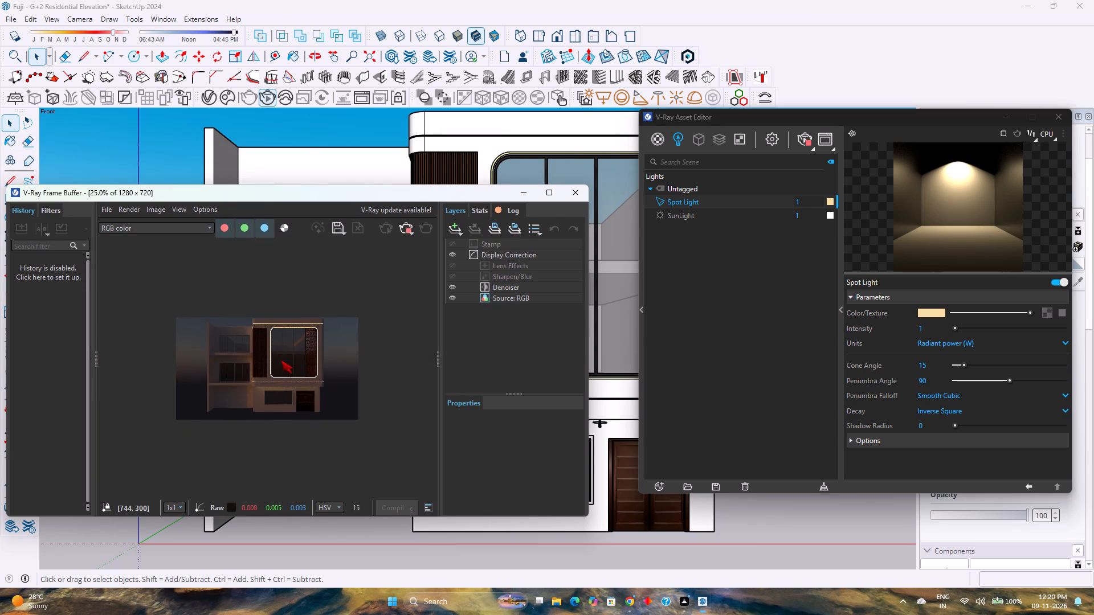
scroll(281, 359, up, 1)
scroll(280, 356, down, 1)
scroll(305, 408, up, 1)
Set the Spot Light's intensity to 10.
drag(928, 332, 920, 332)
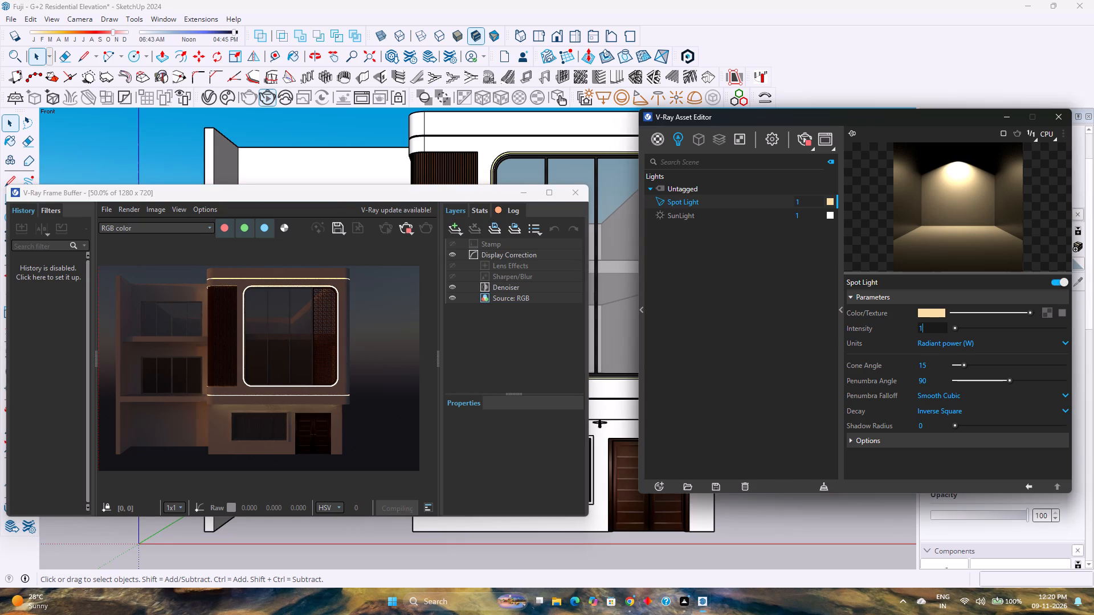
drag(920, 332, 917, 332)
text(10)
key(Return)
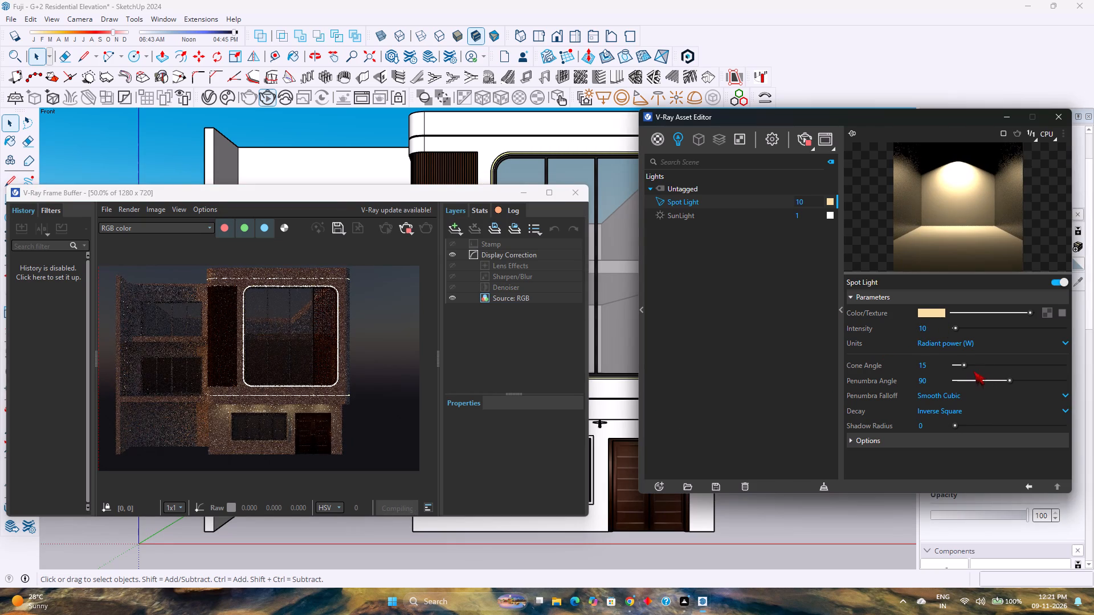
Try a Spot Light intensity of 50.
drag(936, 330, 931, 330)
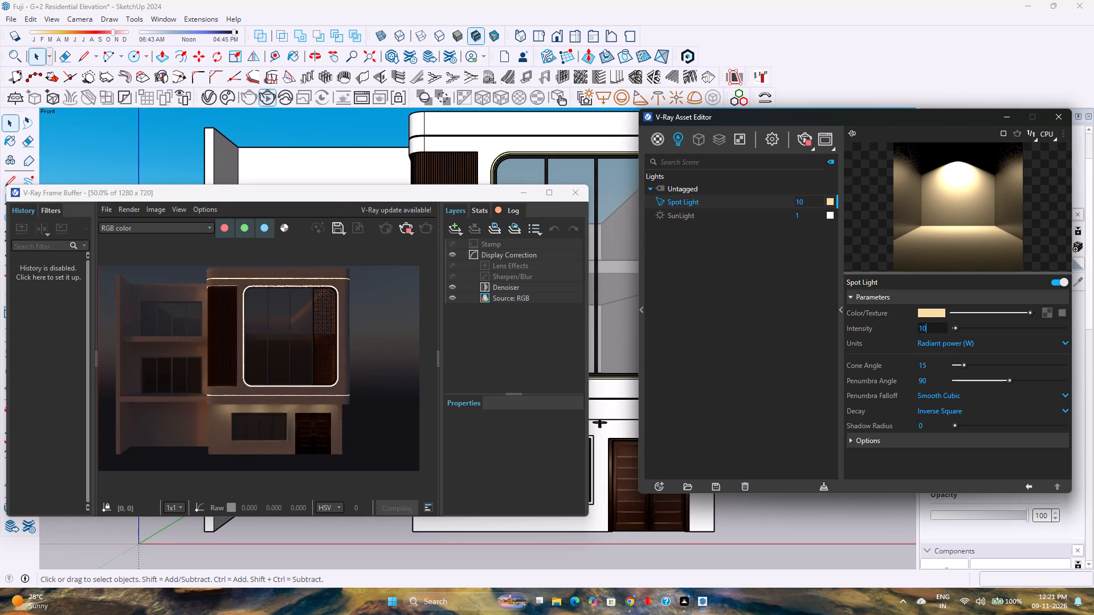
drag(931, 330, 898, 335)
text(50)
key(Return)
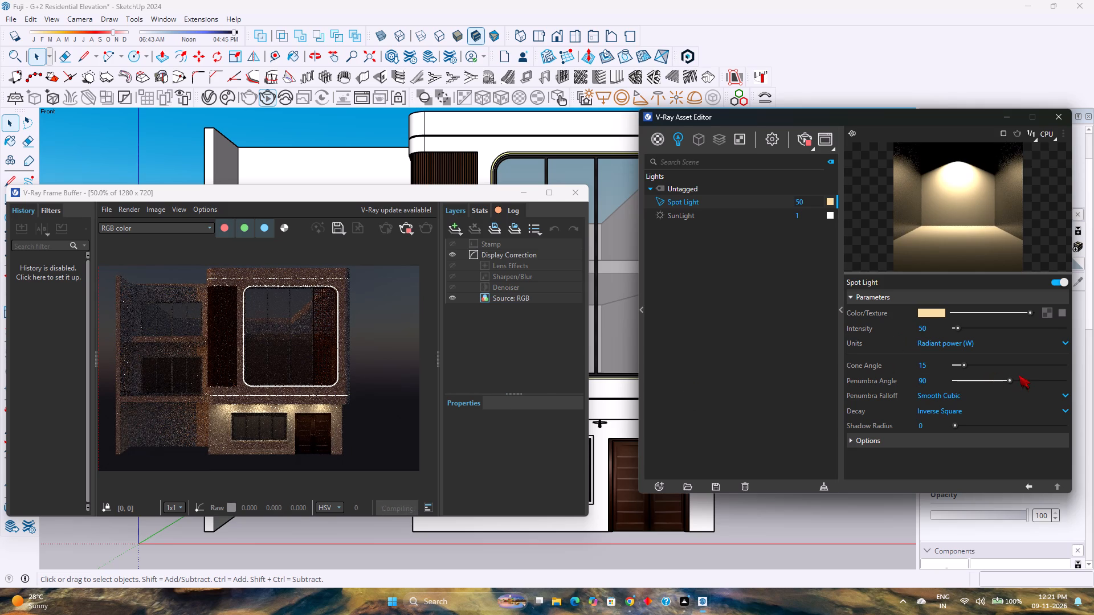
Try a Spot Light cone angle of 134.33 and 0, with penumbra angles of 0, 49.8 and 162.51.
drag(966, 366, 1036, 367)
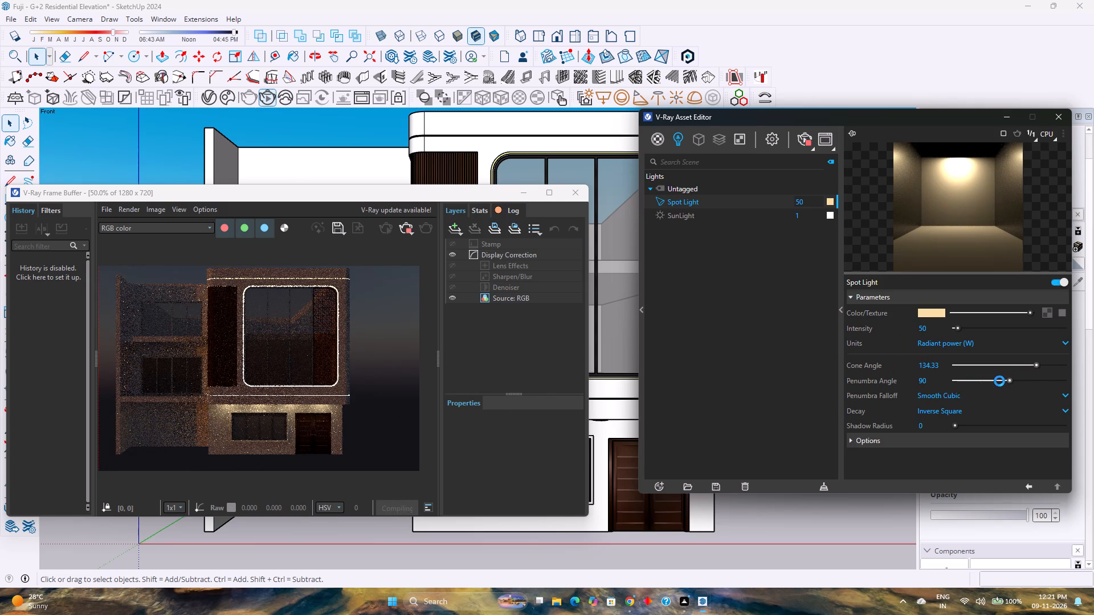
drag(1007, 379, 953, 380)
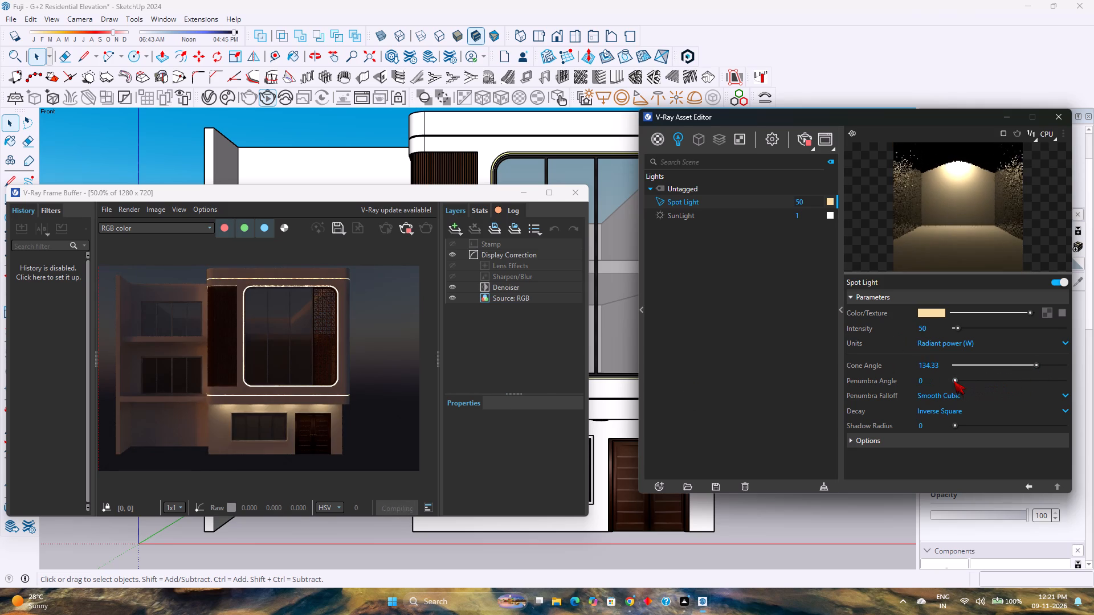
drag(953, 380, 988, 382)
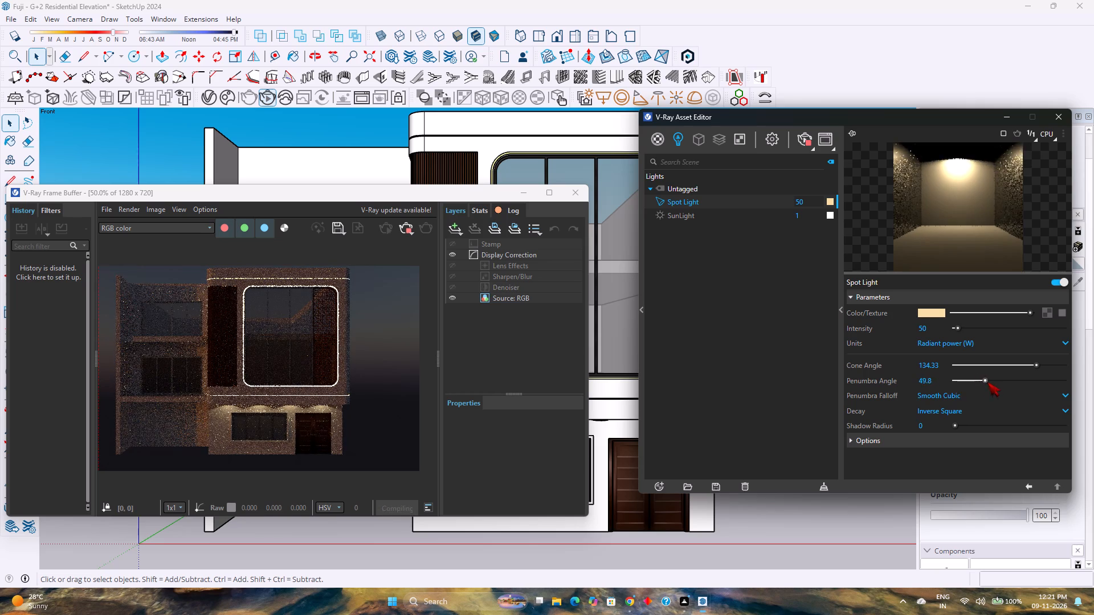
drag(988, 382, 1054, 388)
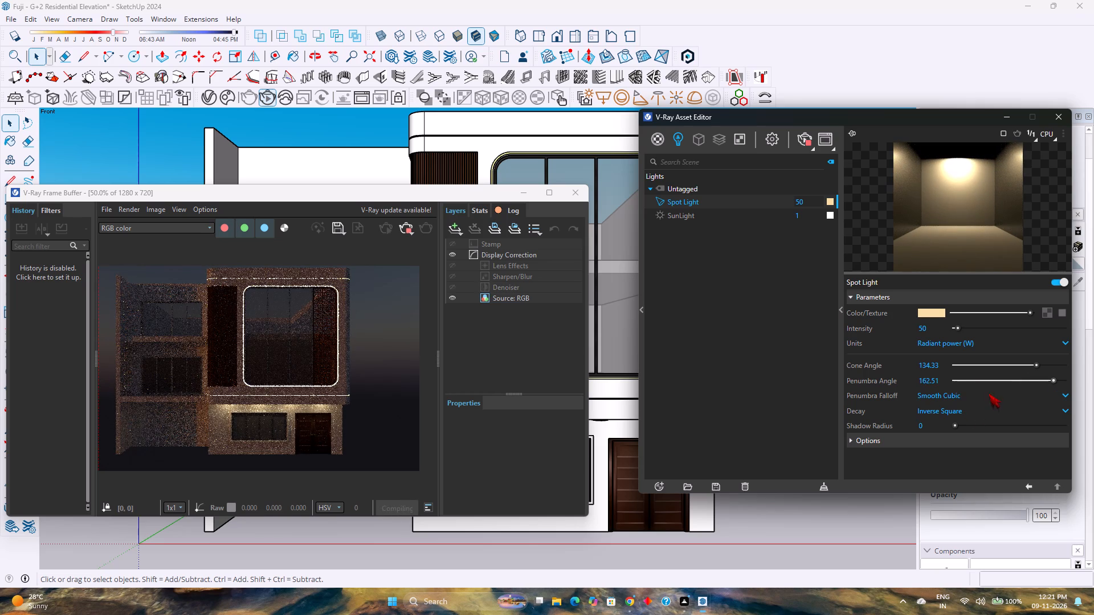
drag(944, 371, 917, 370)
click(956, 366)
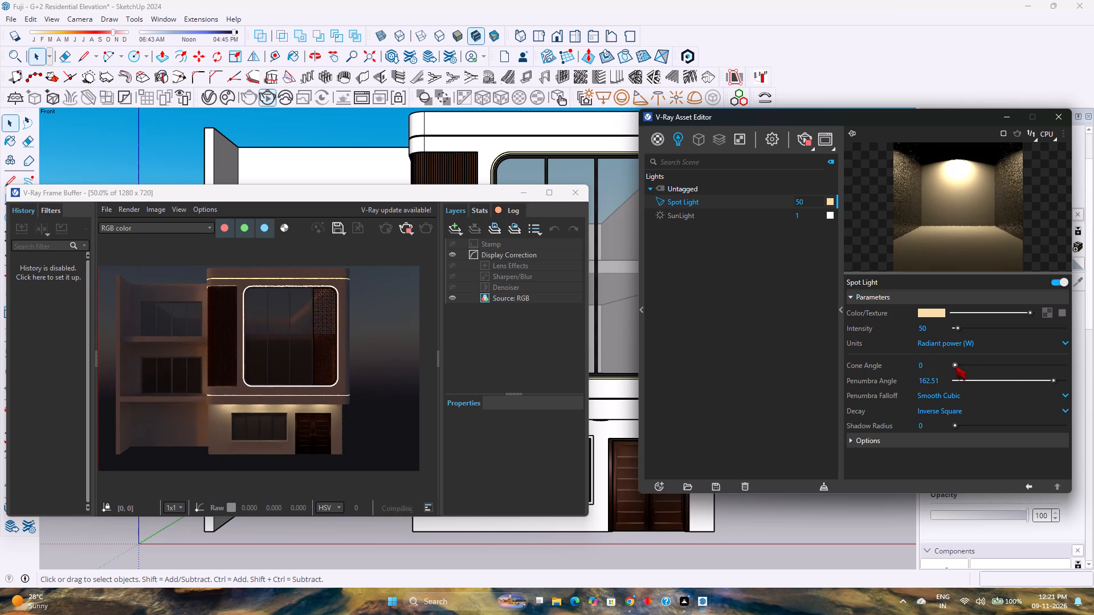
Set the Spot Light's cone angle to 15 and its penumbra angle to 90.
drag(933, 364, 911, 372)
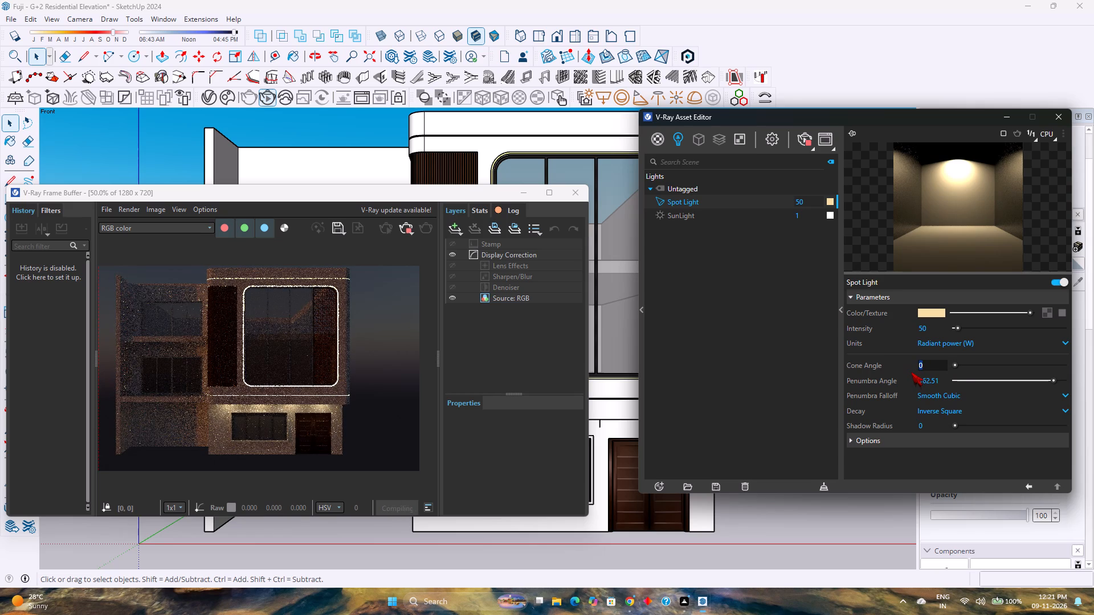
text(15)
key(Return)
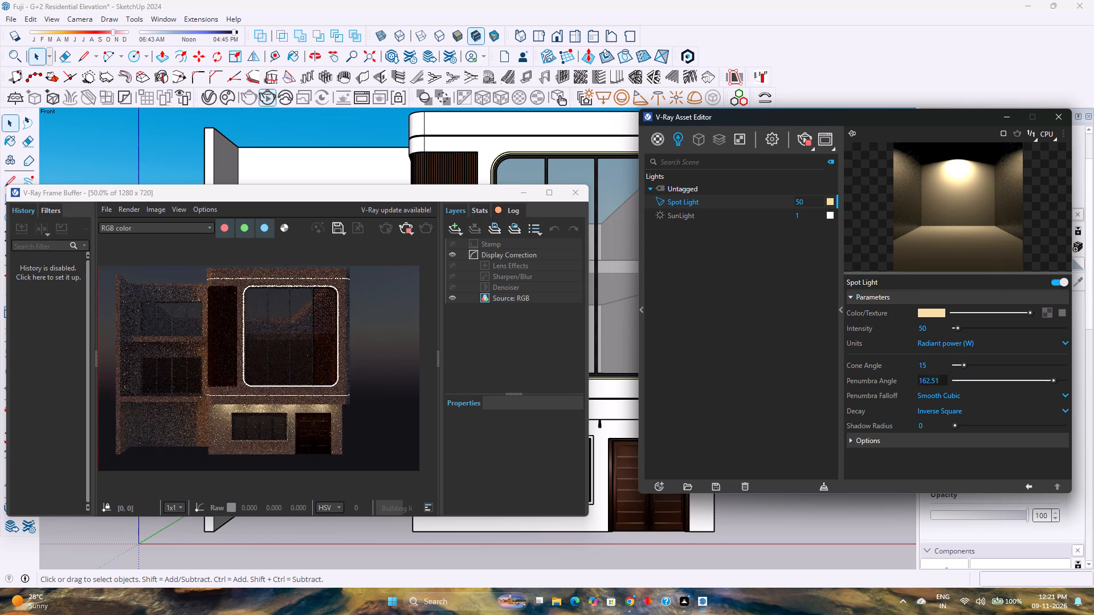
double_click(945, 381)
text(90)
key(Return)
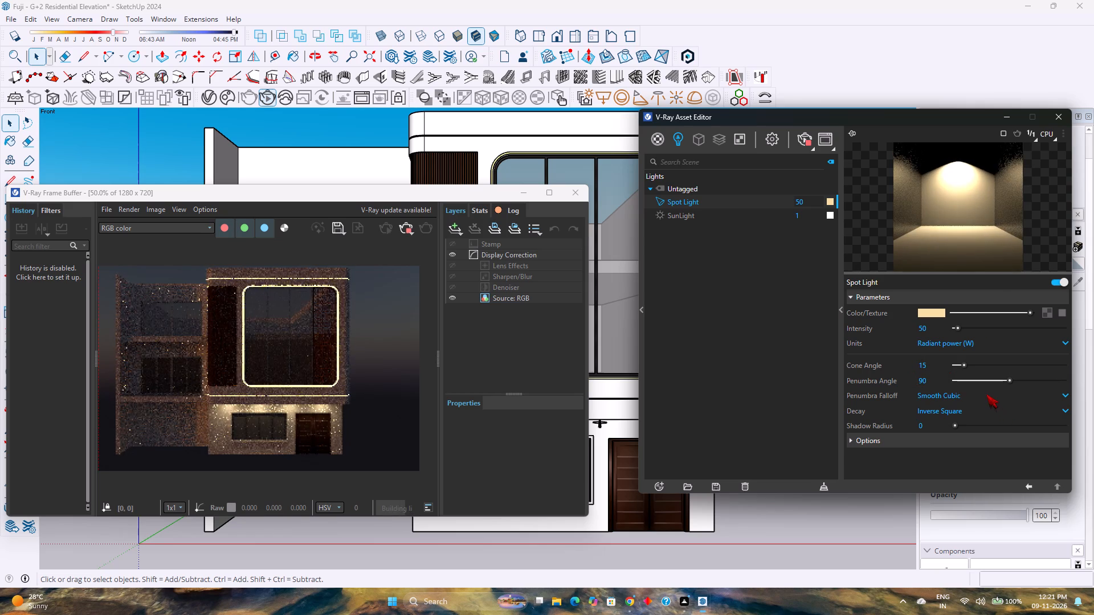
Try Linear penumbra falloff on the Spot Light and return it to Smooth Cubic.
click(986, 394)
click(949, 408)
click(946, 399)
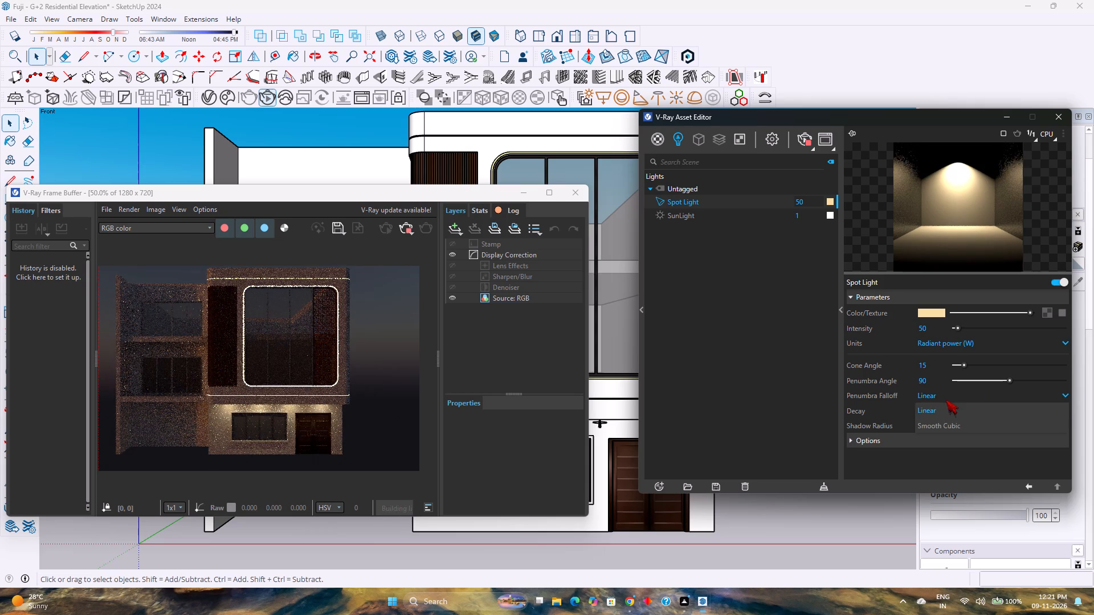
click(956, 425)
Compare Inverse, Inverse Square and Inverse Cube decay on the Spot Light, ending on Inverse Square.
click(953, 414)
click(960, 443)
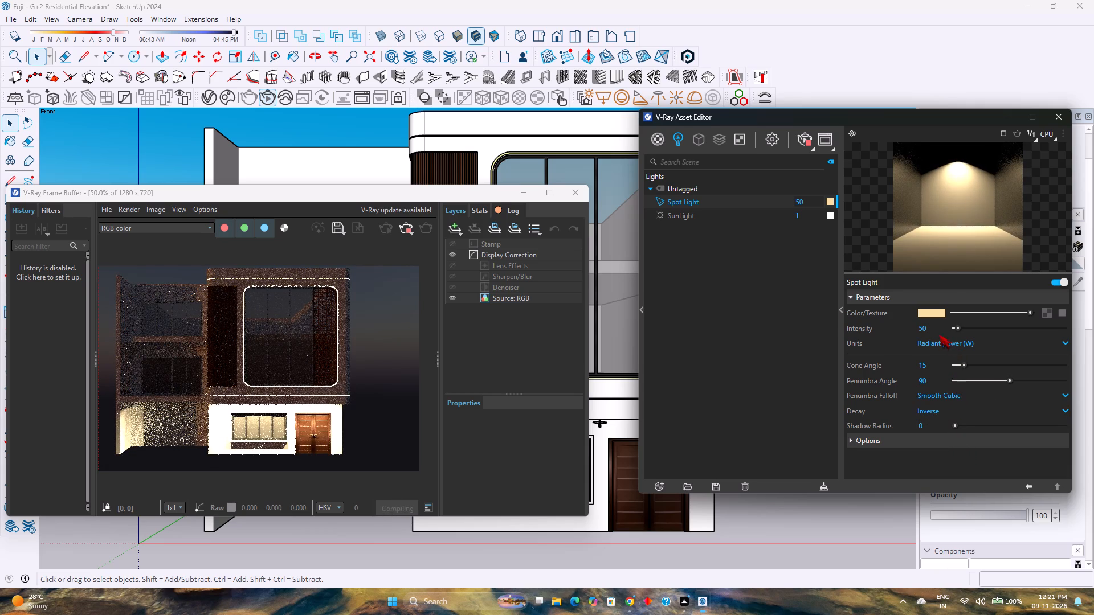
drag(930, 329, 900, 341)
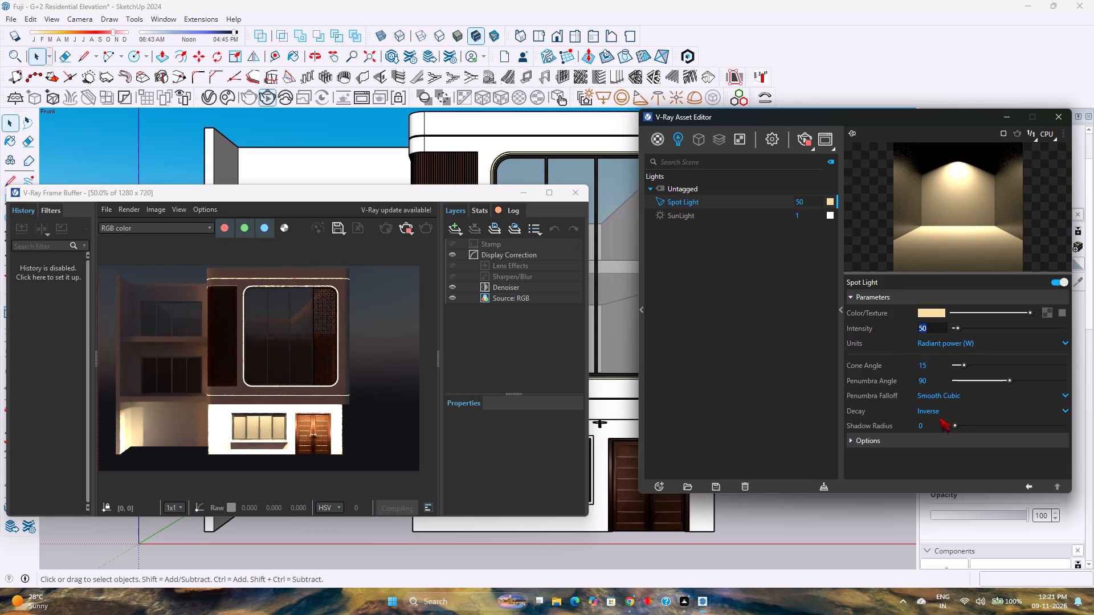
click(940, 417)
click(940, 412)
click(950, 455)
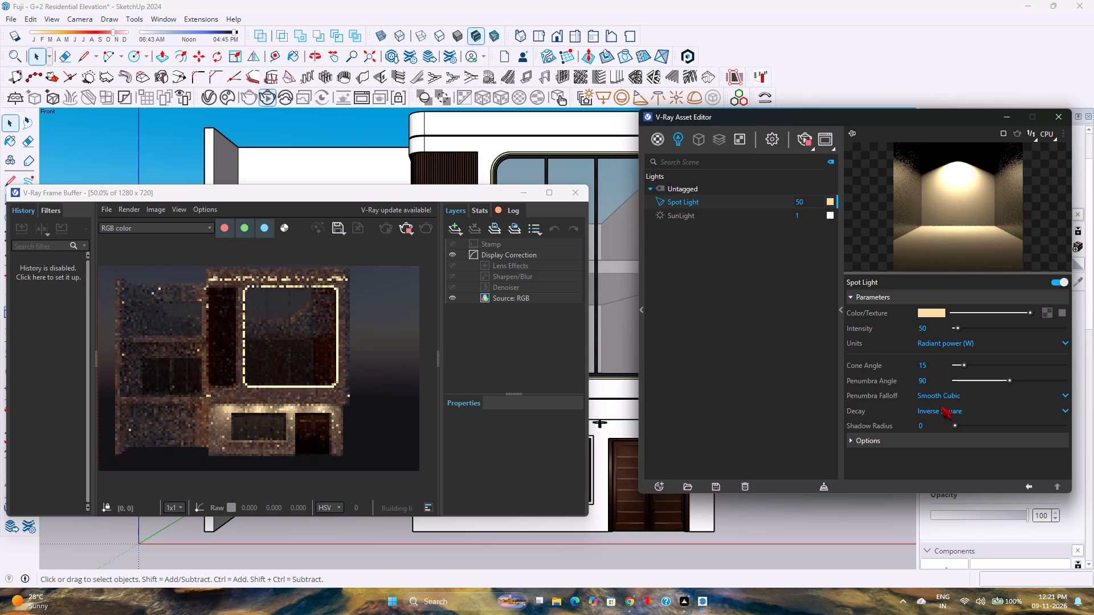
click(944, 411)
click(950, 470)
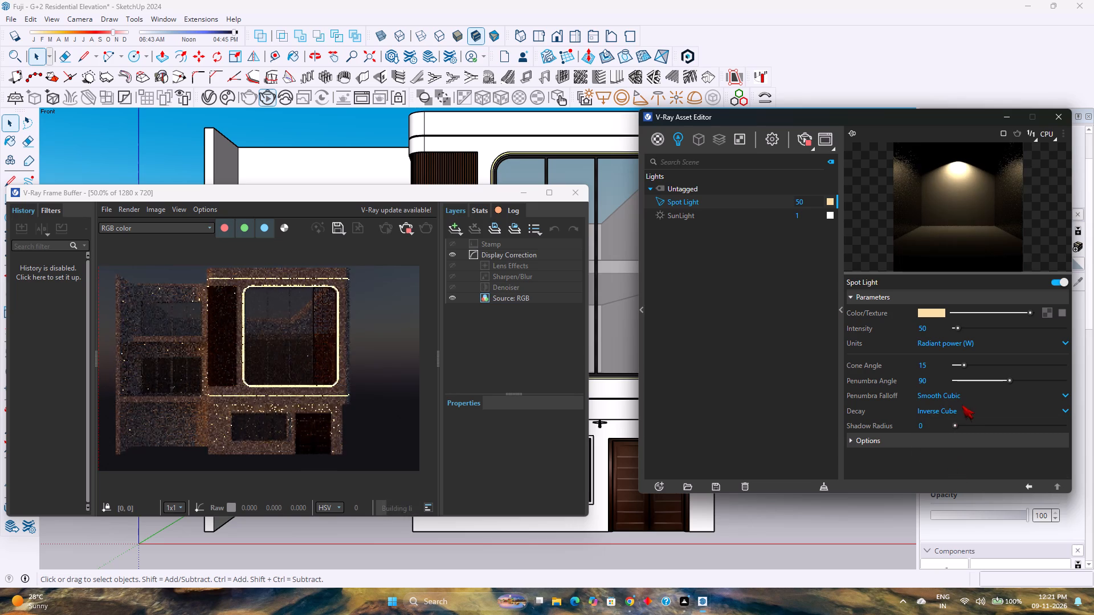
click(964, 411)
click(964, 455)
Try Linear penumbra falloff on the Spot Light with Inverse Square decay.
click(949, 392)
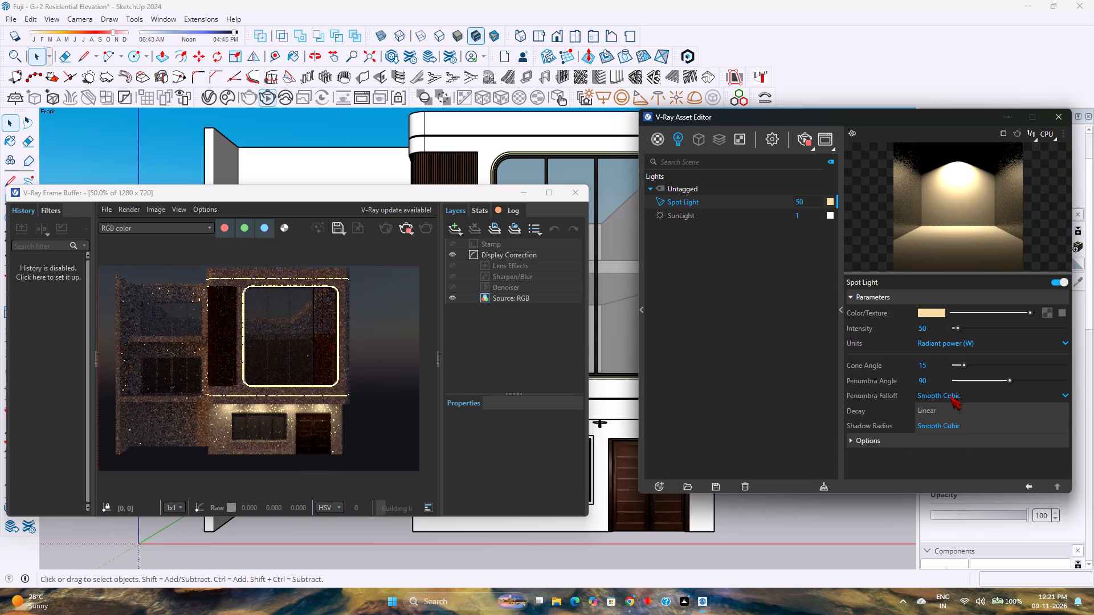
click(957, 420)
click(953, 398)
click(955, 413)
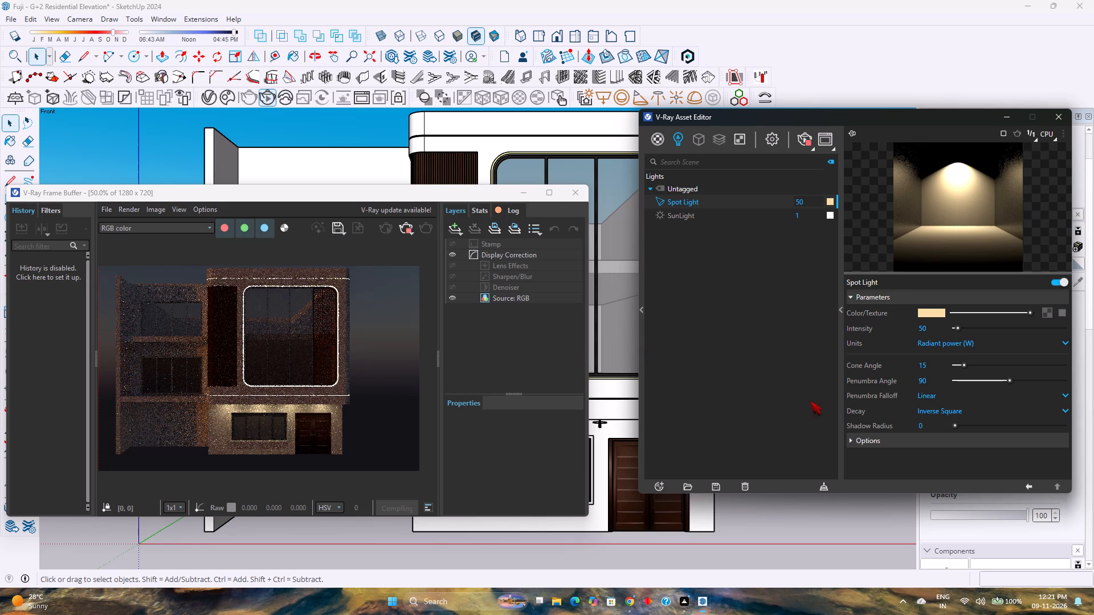
Set the Spot Light's decay to Inverse and its penumbra falloff to Smooth Cubic.
click(951, 413)
click(948, 442)
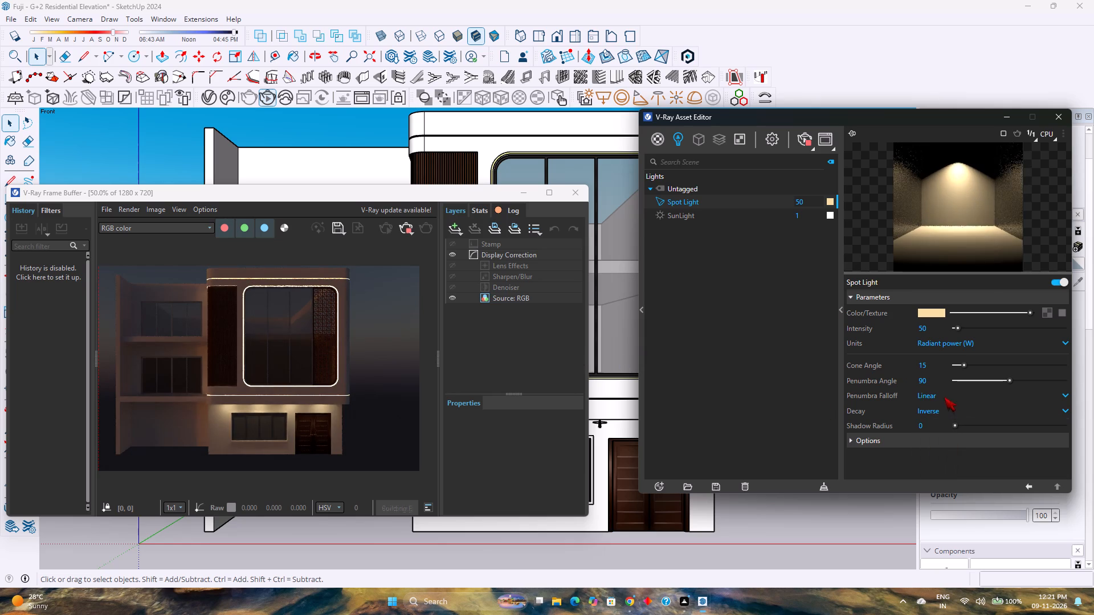
click(944, 395)
click(948, 423)
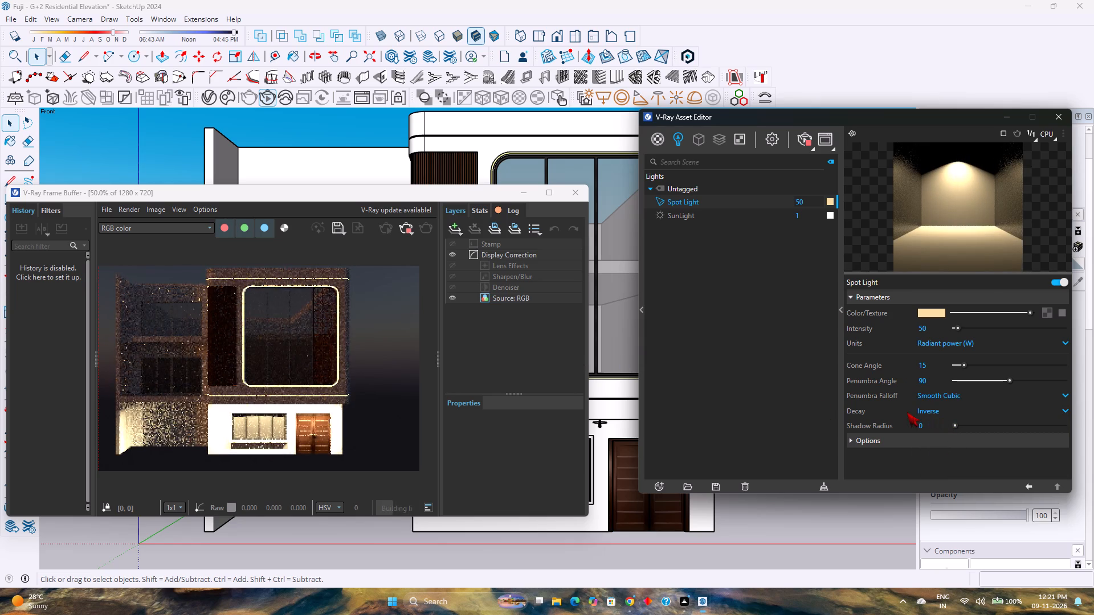
Lower the Spot Light's intensity in stages to 10, 5 and finally 2.
drag(929, 330, 904, 334)
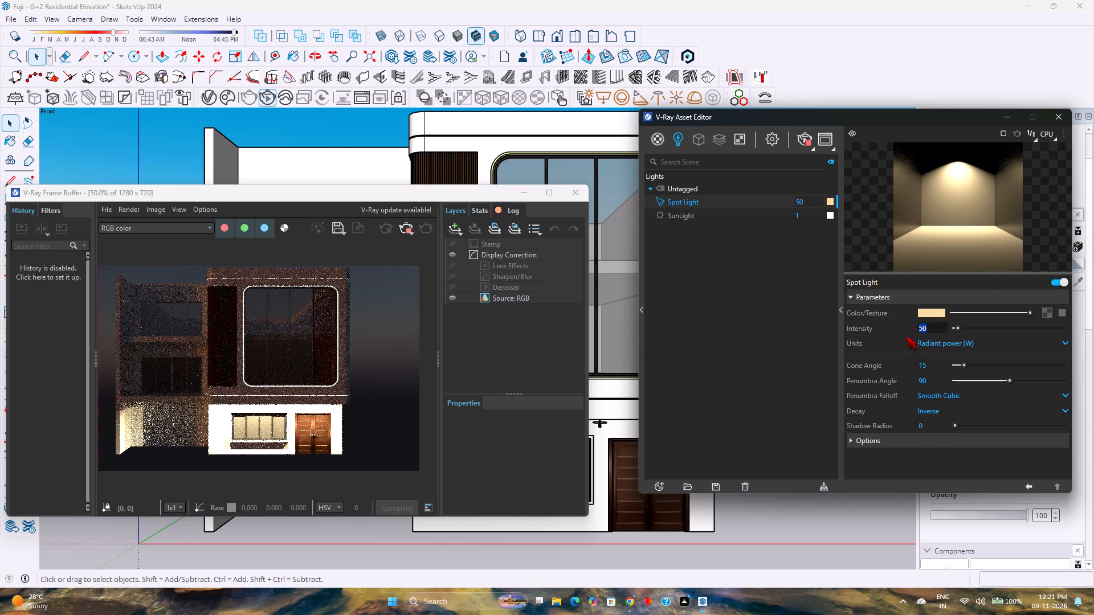
text(10)
key(Return)
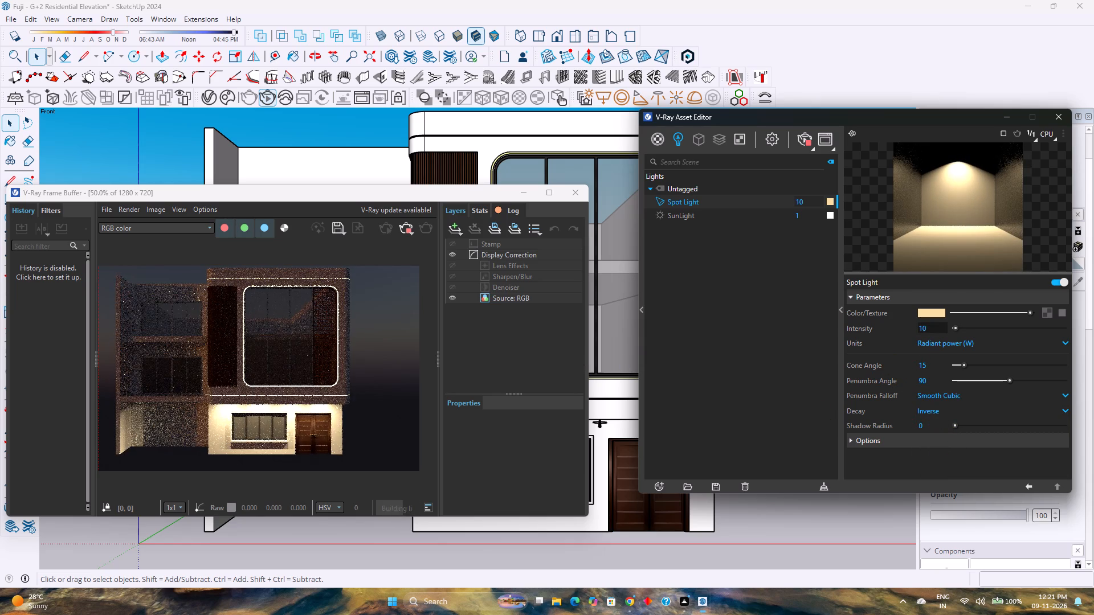
double_click(944, 329)
key(5)
key(Return)
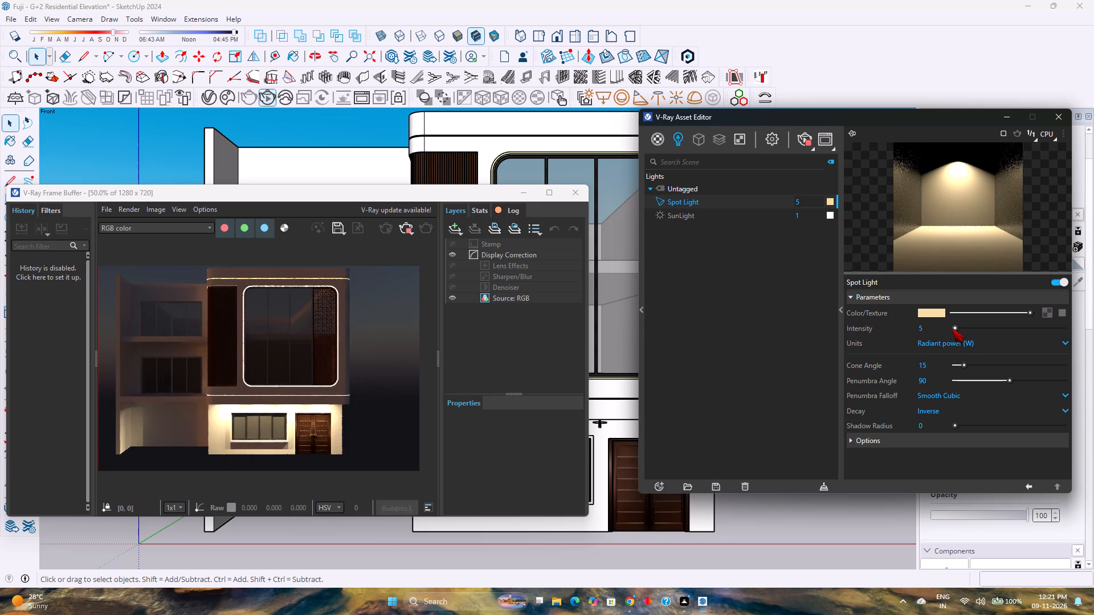
double_click(931, 328)
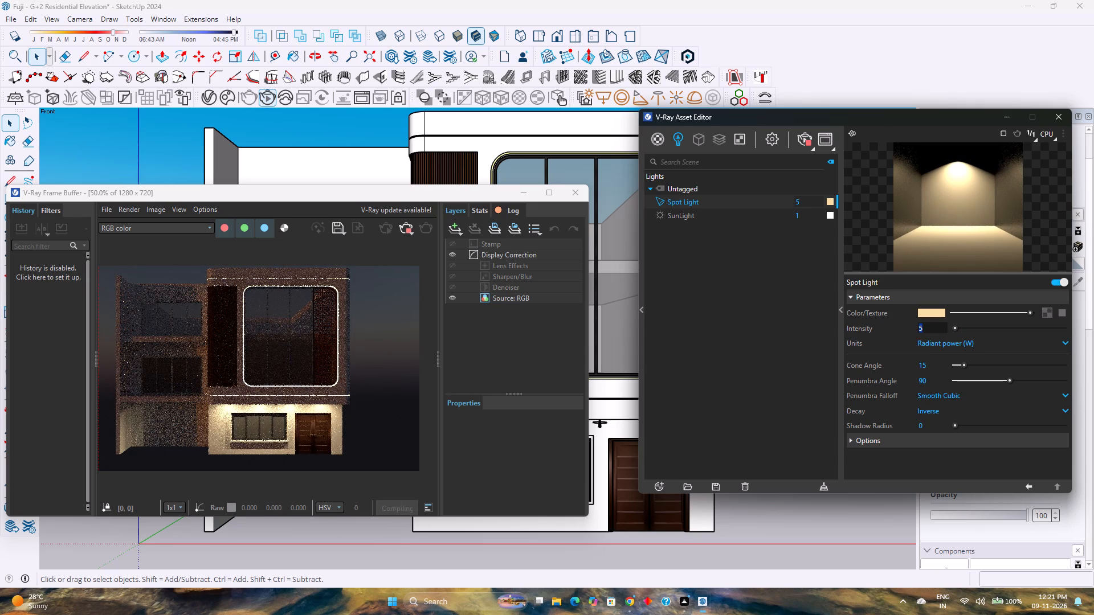
key(2)
key(Return)
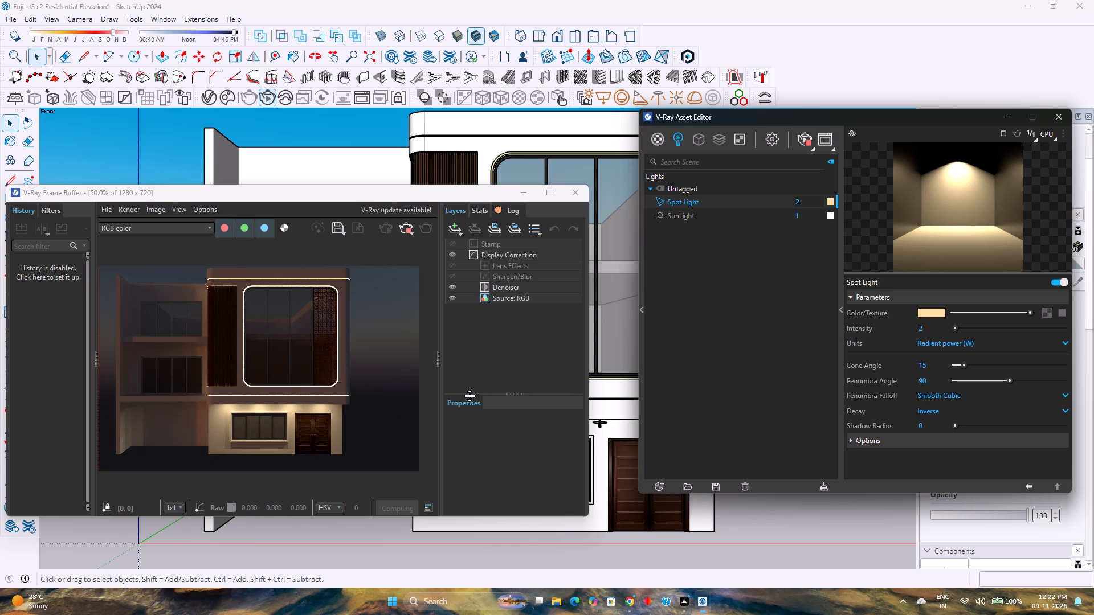
Minimize the Asset Editor and the V-Ray Frame Buffer to uncover the model.
scroll(470, 396, down, 3)
scroll(444, 403, up, 2)
scroll(267, 418, up, 1)
scroll(267, 418, down, 4)
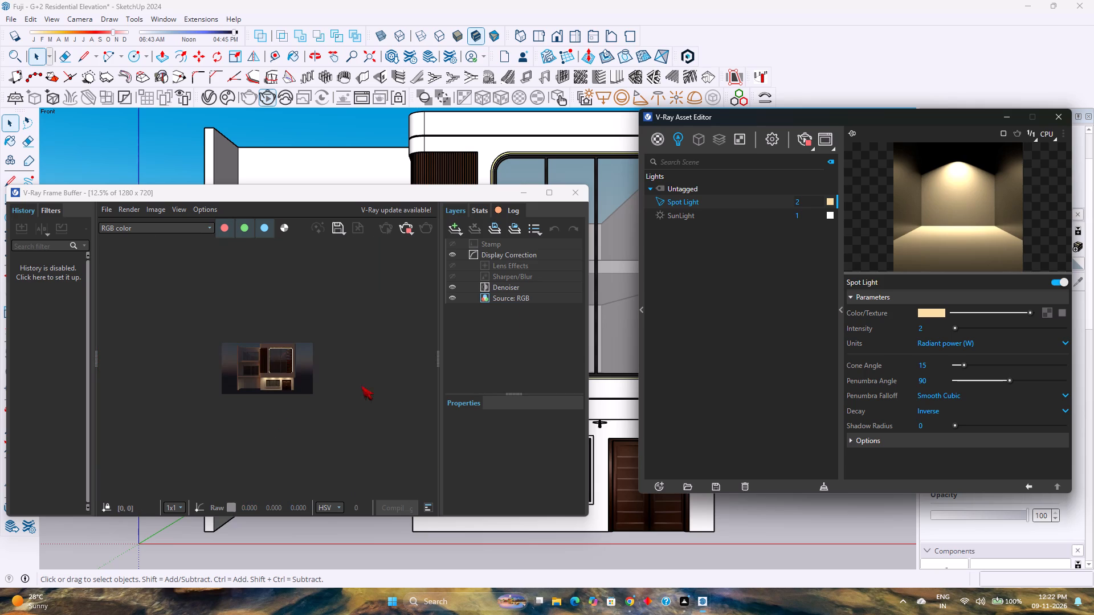
click(1006, 118)
scroll(264, 386, up, 2)
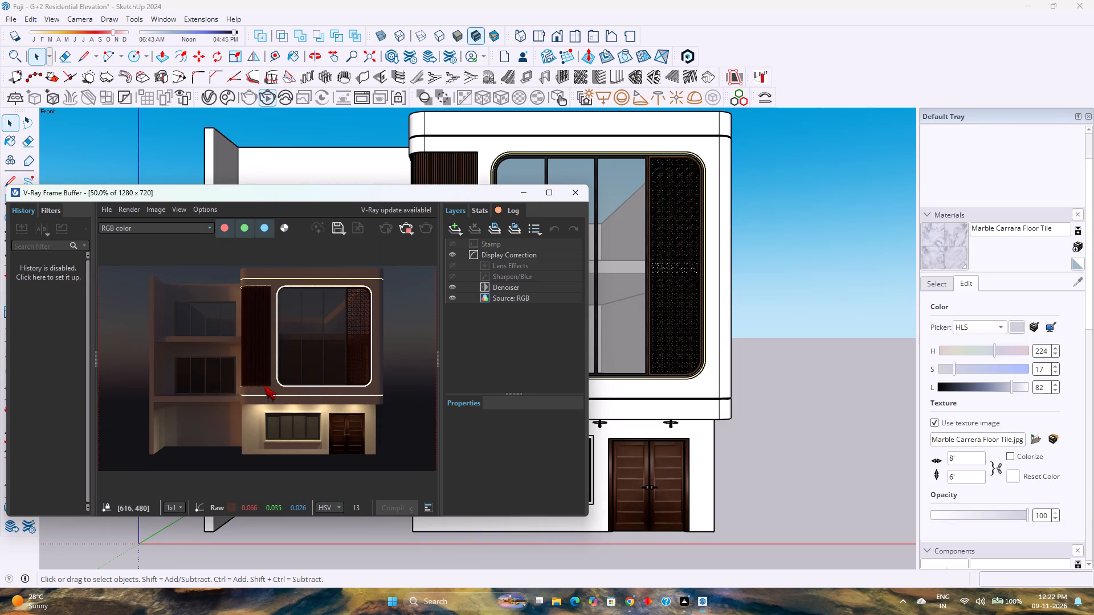
click(521, 196)
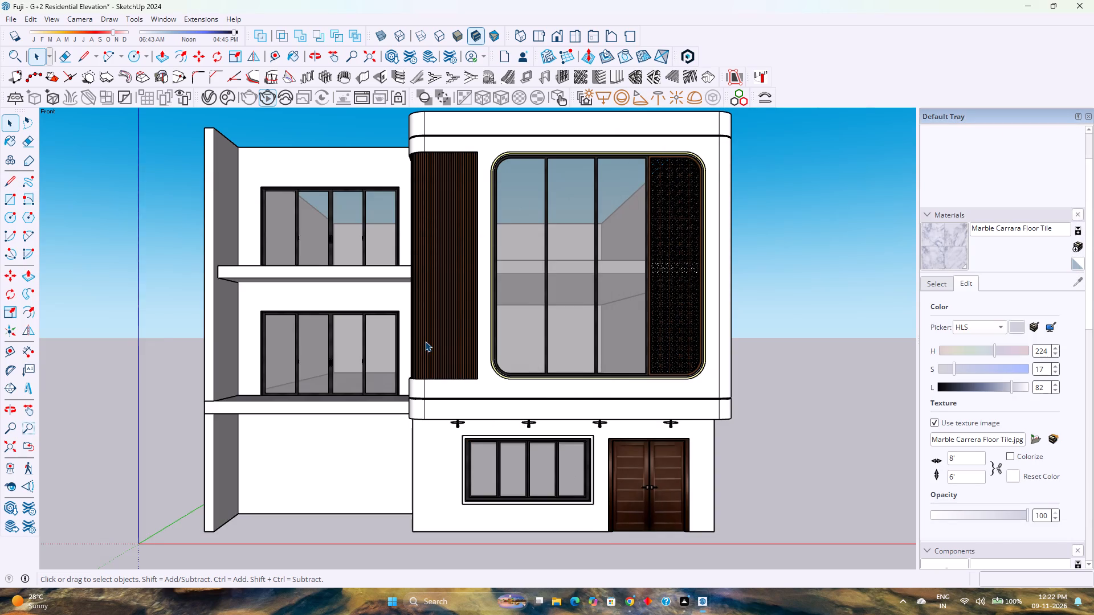
Examine the open ground-floor bay, the balcony undersides and the spot lights under the front overhang.
scroll(425, 341, down, 2)
middle_click(352, 390)
middle_drag(351, 388, 399, 305)
middle_click(399, 304)
scroll(372, 346, up, 6)
middle_click(375, 348)
middle_drag(375, 348, 399, 329)
middle_click(399, 329)
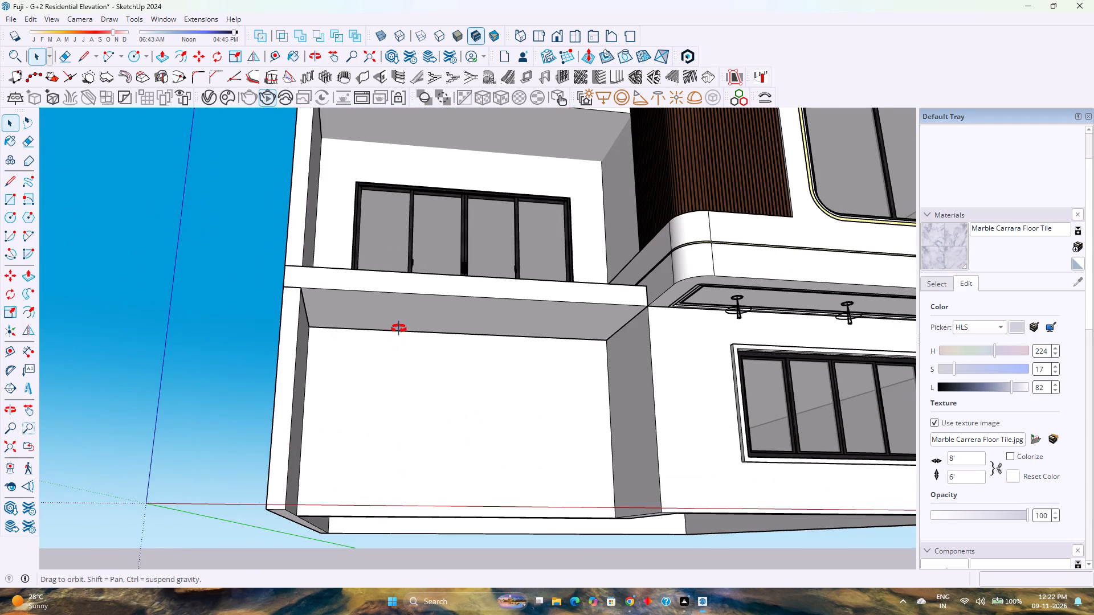
scroll(455, 321, up, 3)
middle_drag(456, 321, 430, 436)
scroll(430, 436, down, 6)
middle_drag(454, 399, 426, 454)
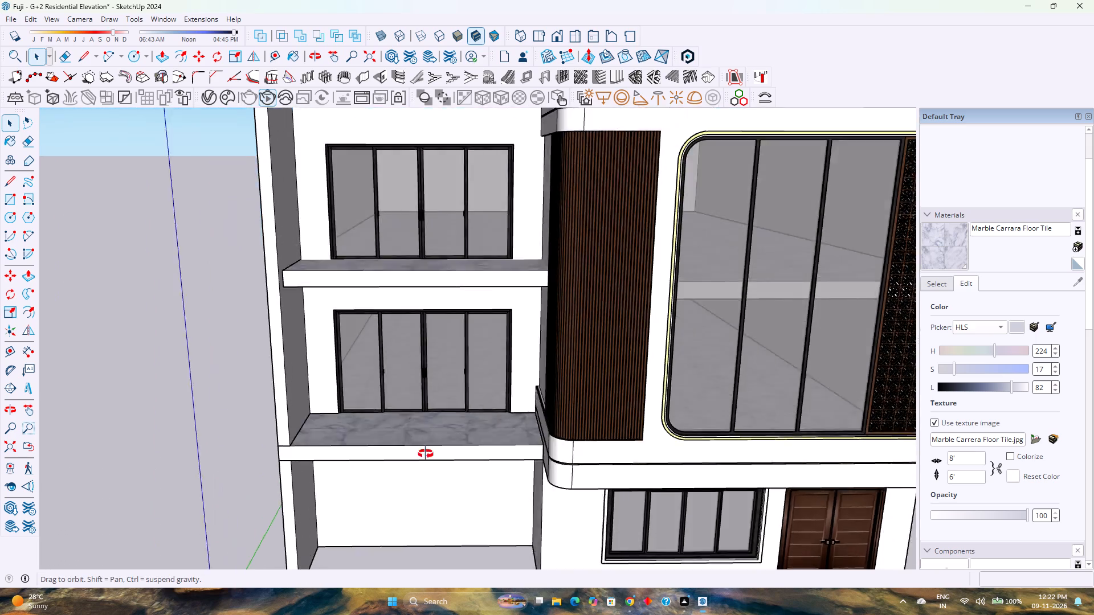
middle_drag(426, 454, 326, 389)
scroll(356, 378, down, 4)
scroll(356, 378, up, 2)
scroll(356, 378, down, 3)
scroll(356, 378, up, 2)
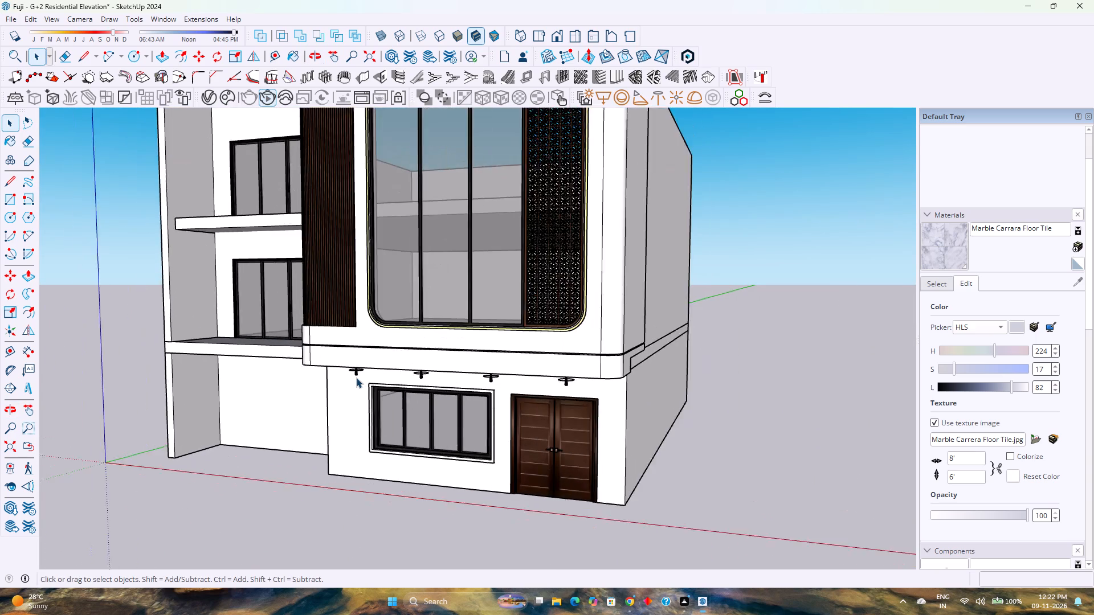
scroll(356, 378, up, 1)
scroll(356, 378, down, 3)
scroll(356, 378, up, 3)
scroll(356, 378, down, 2)
scroll(356, 378, up, 1)
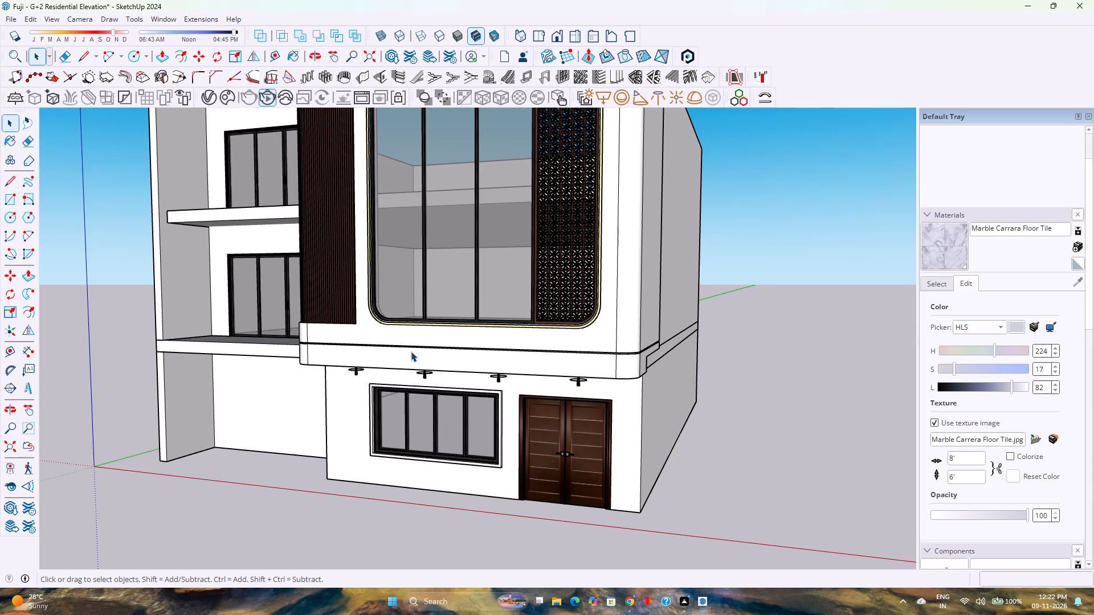
Inspect the side wall, both balconies and the open roof terrace from the side and from above.
middle_drag(267, 282, 314, 322)
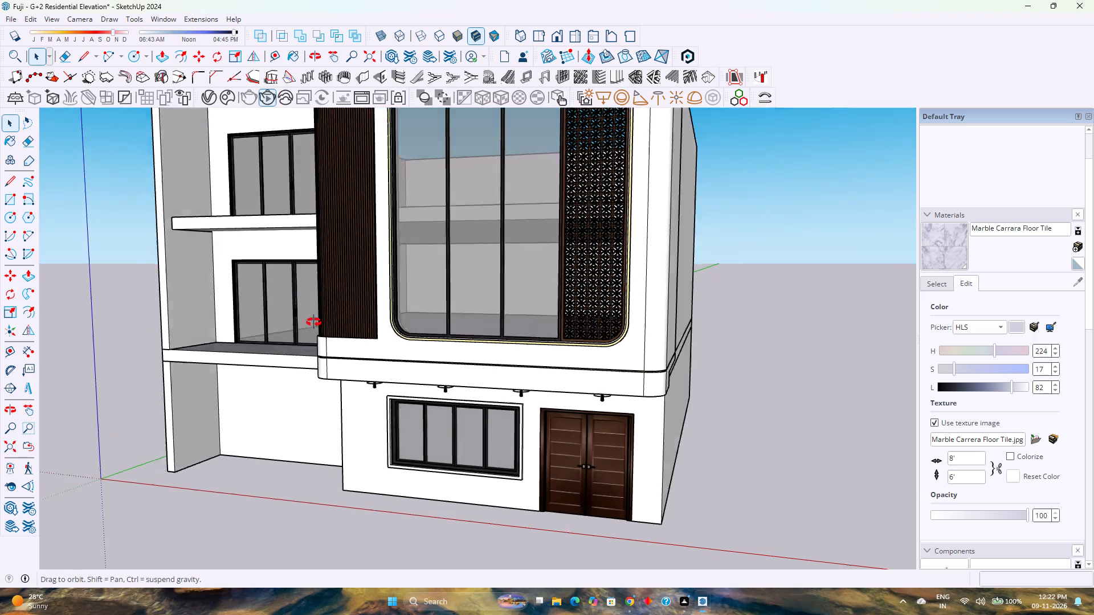
middle_drag(314, 322, 413, 395)
middle_click(413, 395)
scroll(409, 379, down, 1)
middle_drag(407, 376, 591, 387)
scroll(585, 402, up, 2)
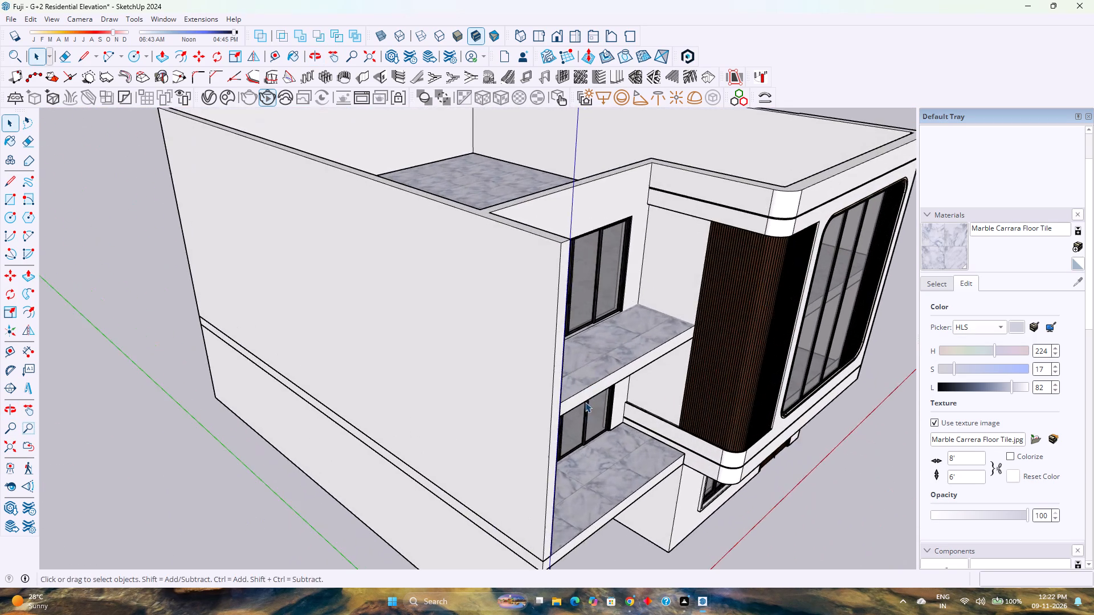
middle_click(585, 402)
middle_drag(582, 405, 509, 420)
scroll(496, 405, up, 2)
middle_drag(496, 405, 389, 414)
scroll(419, 379, down, 2)
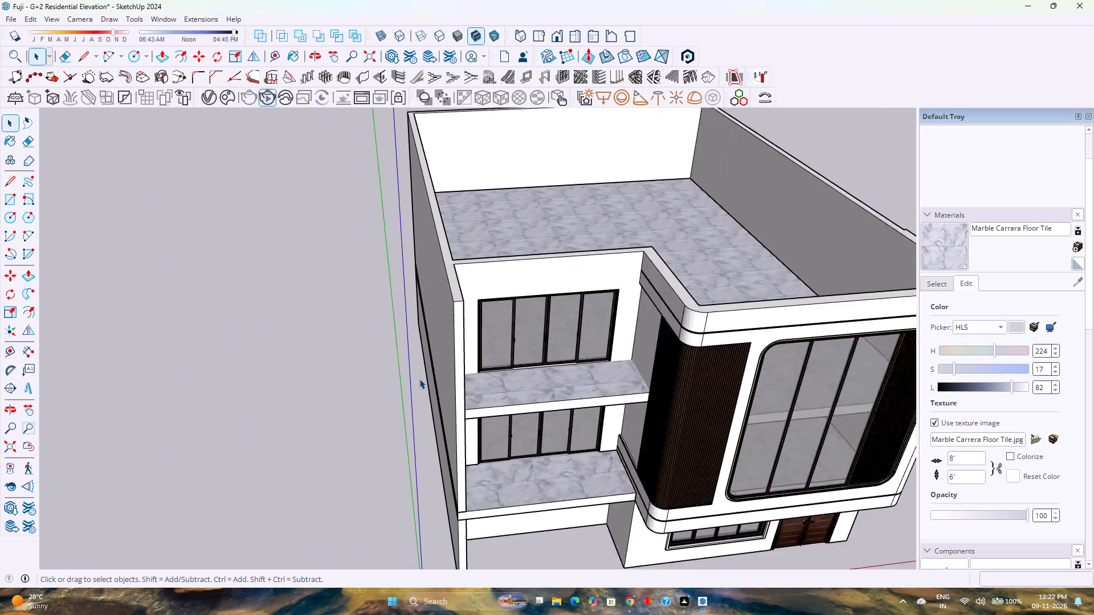
scroll(419, 379, down, 5)
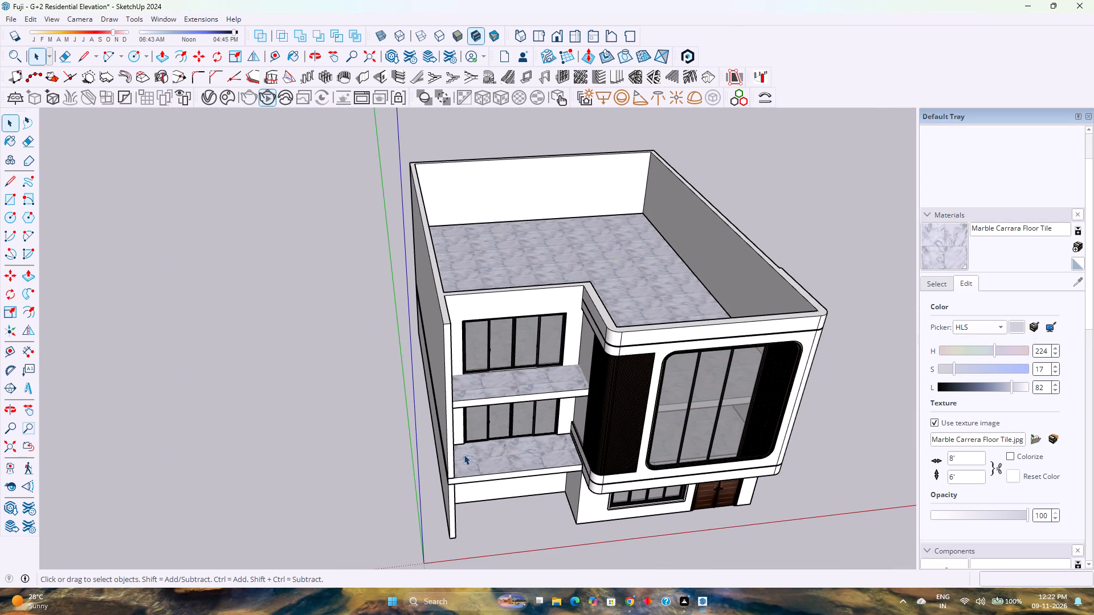
Push the front end face of the projecting upper side wall back 6' until it is flush with the balcony window wall.
scroll(447, 458, up, 4)
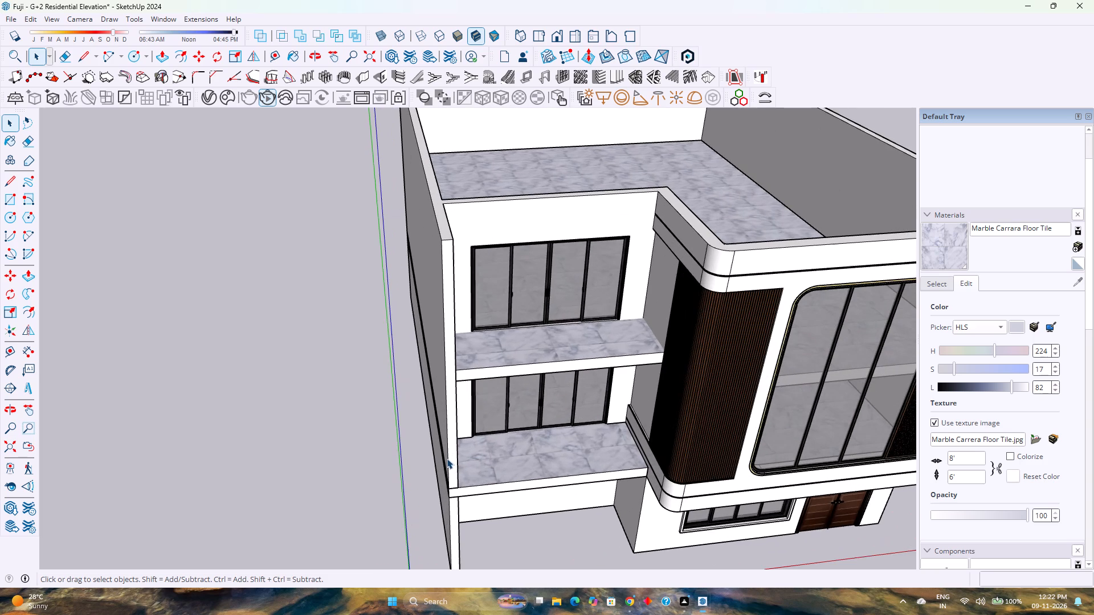
double_click(454, 448)
scroll(454, 448, up, 1)
click(454, 448)
click(454, 448)
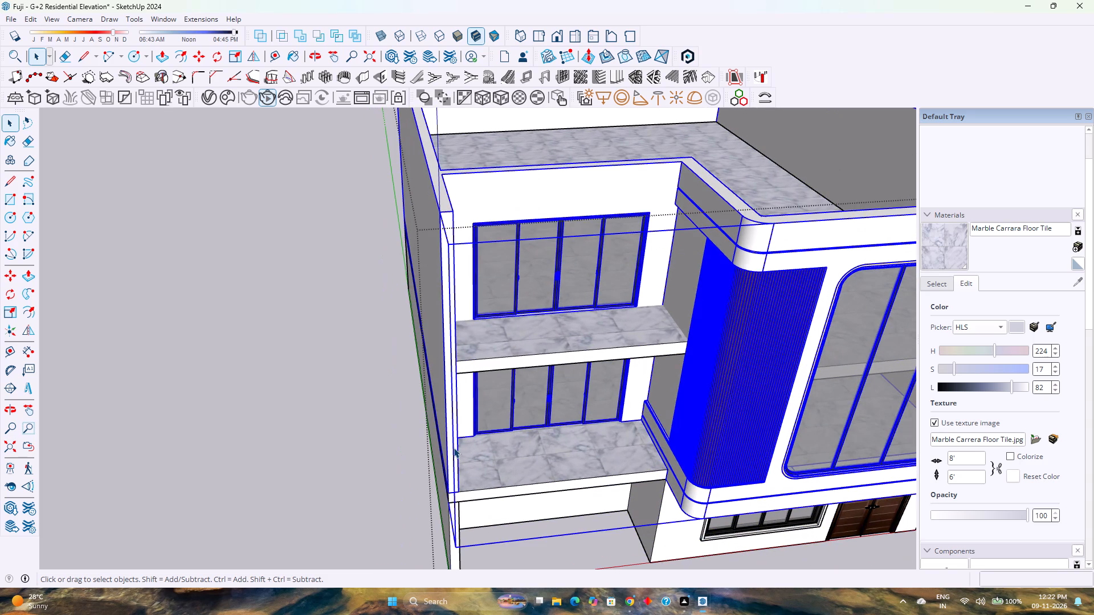
click(454, 448)
key(p)
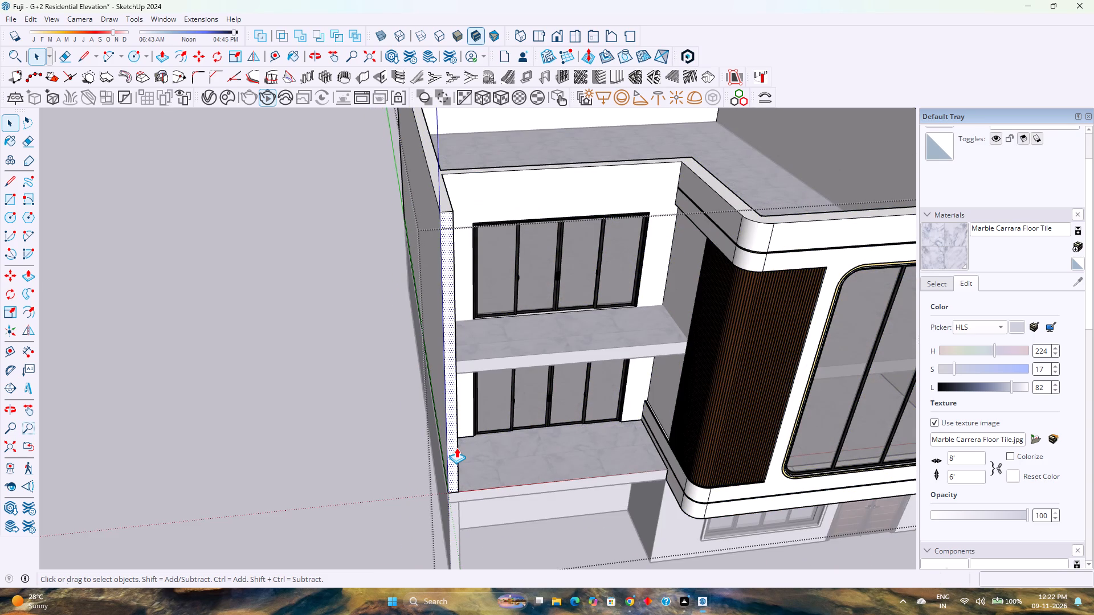
click(456, 448)
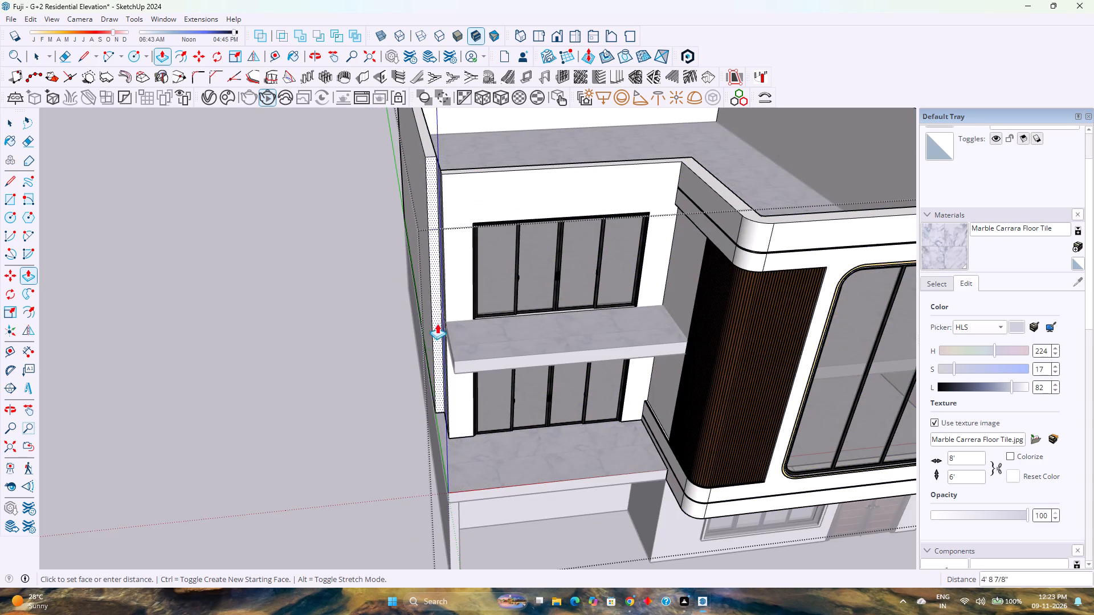
click(447, 220)
scroll(447, 226, up, 4)
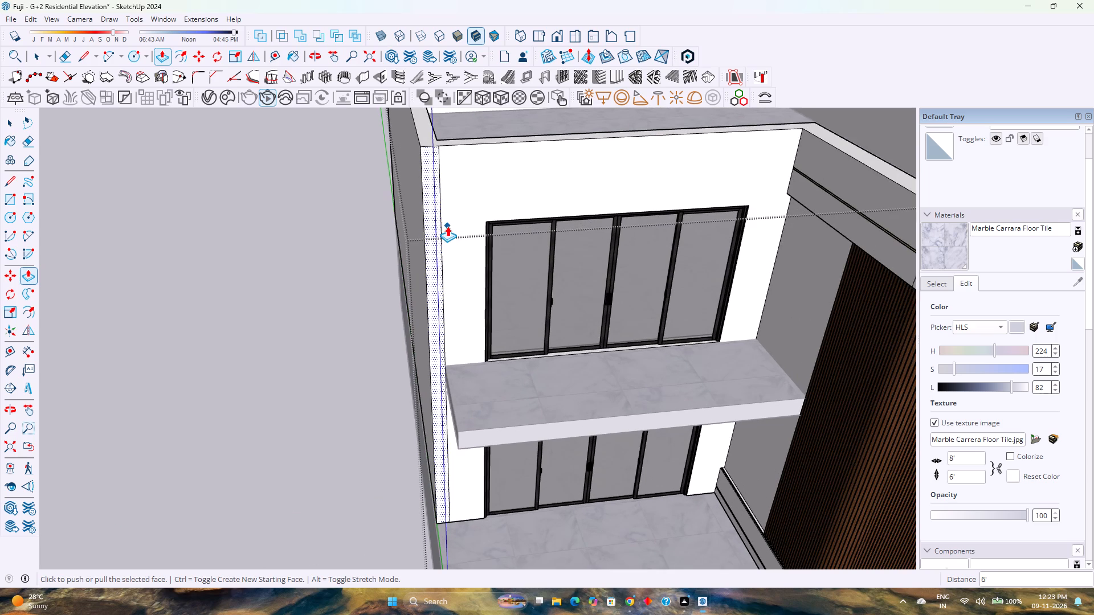
Delete the leftover vertical edge between the shortened side wall and the balcony window wall.
key(space)
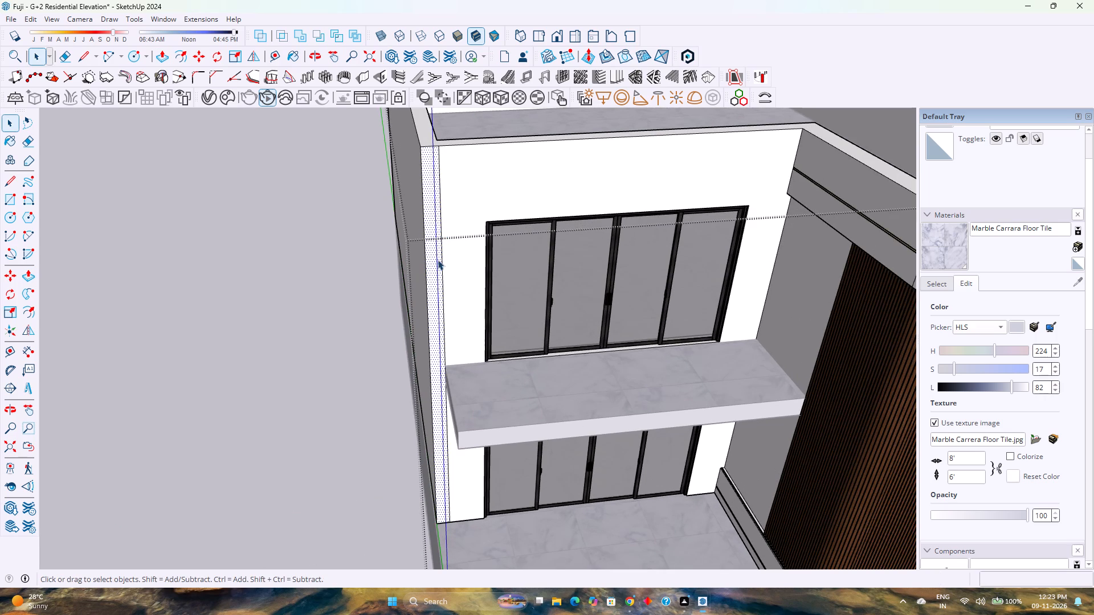
key(Escape)
click(442, 266)
double_click(440, 266)
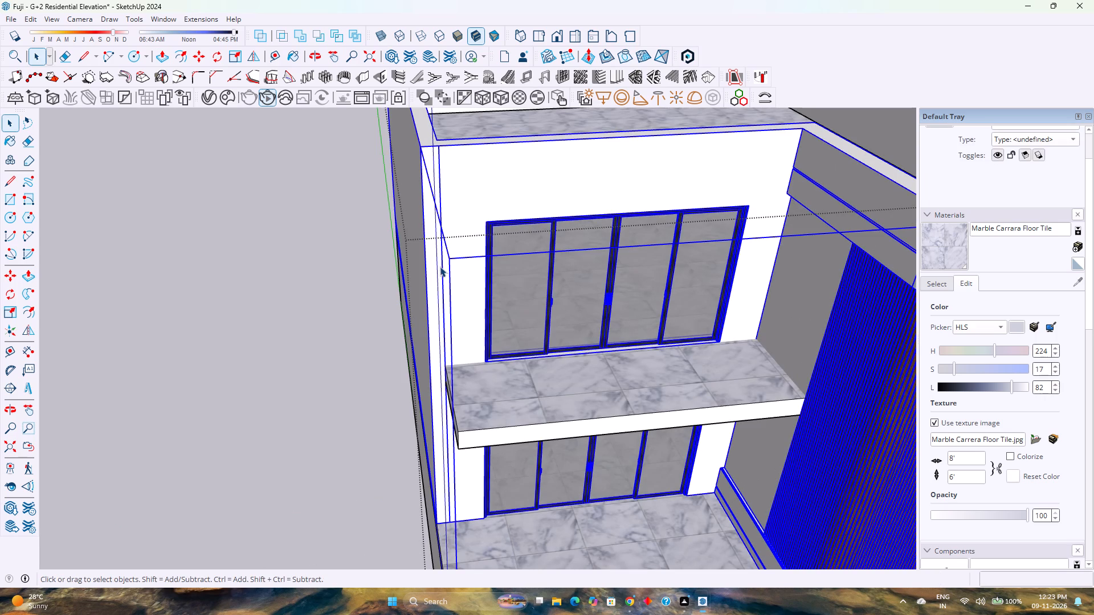
click(438, 272)
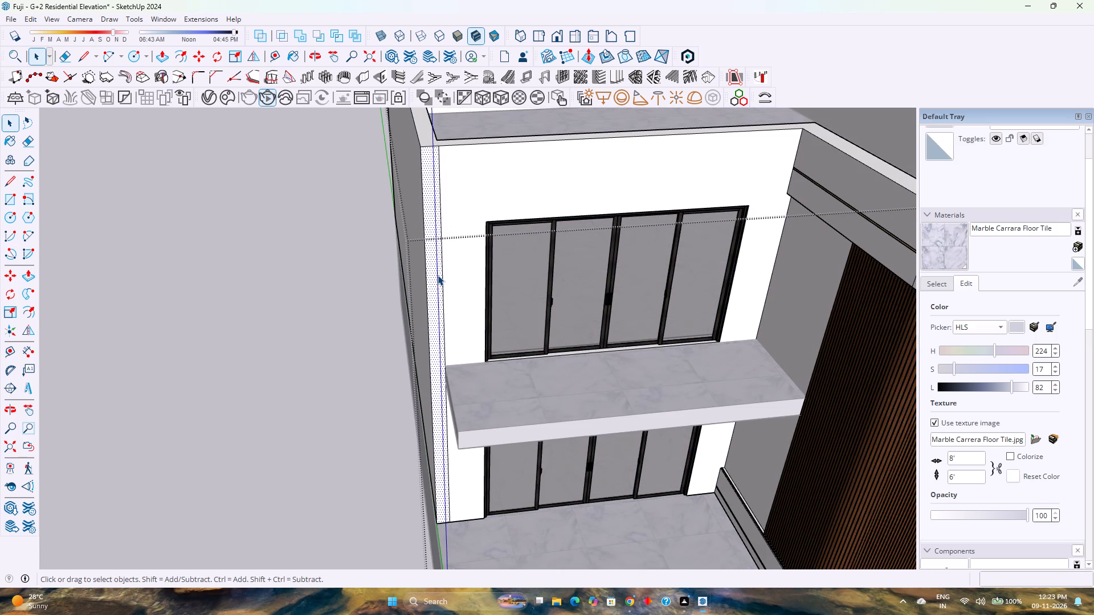
click(440, 217)
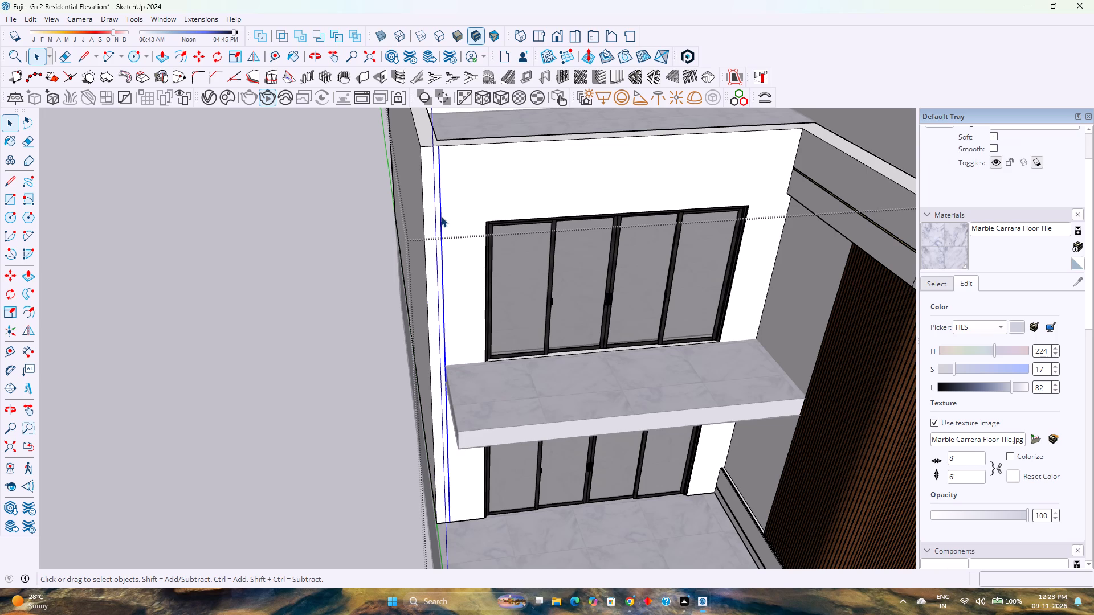
key(Delete)
middle_click(454, 432)
middle_click(454, 432)
middle_drag(454, 430, 564, 384)
middle_drag(564, 384, 570, 383)
middle_click(570, 383)
scroll(554, 380, down, 4)
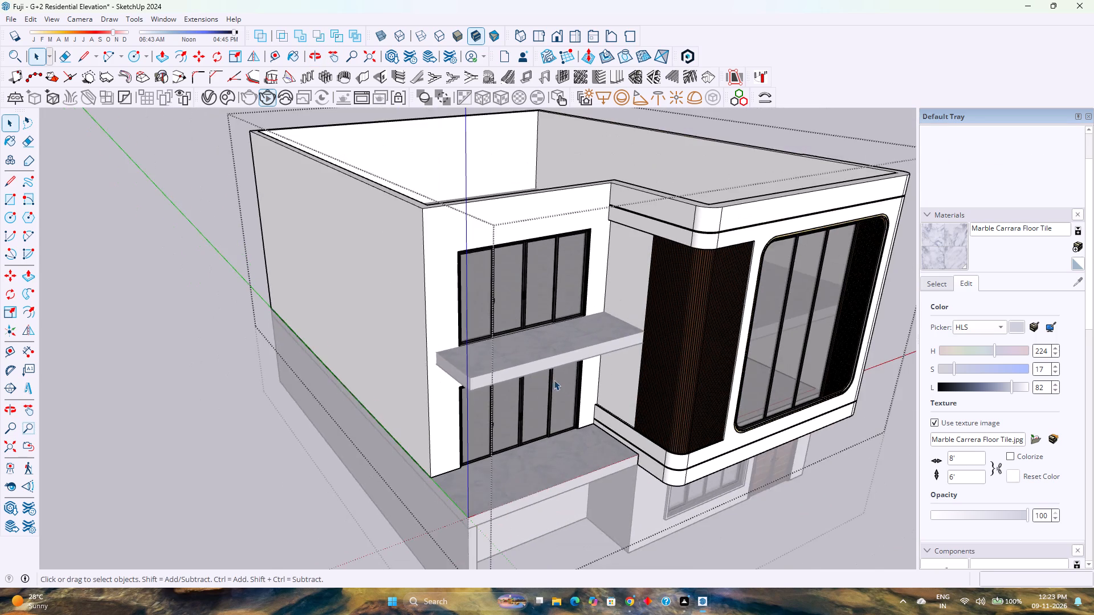
key(Escape)
Extend the upper balcony slab's side face outward 9" to line up with the outer face of the side wall.
scroll(482, 408, up, 4)
shift+middle_drag(430, 420, 525, 339)
scroll(534, 320, up, 4)
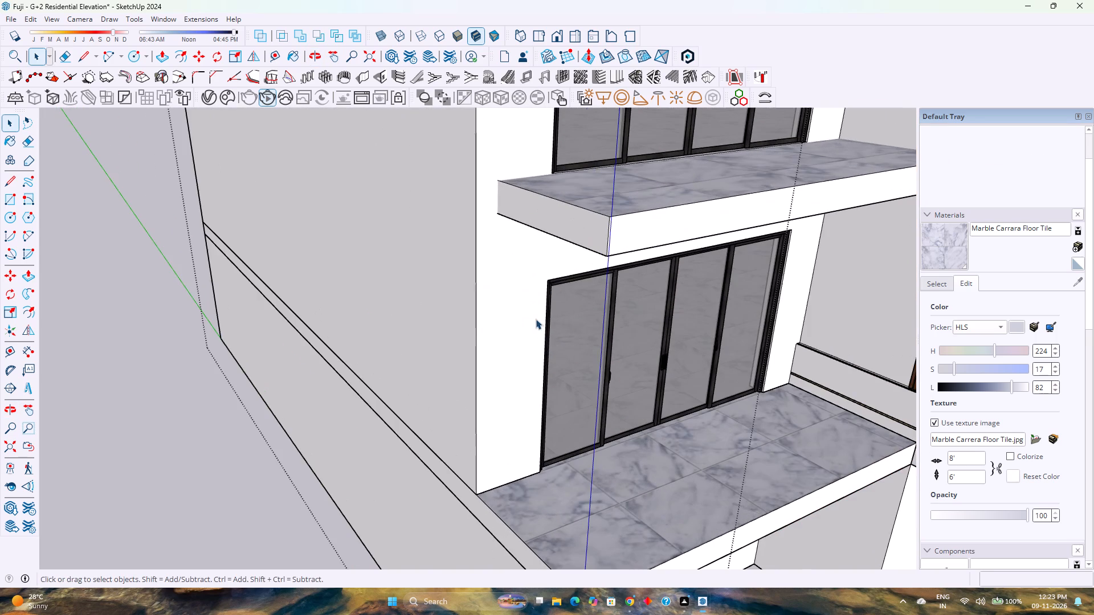
double_click(581, 220)
scroll(575, 226, up, 3)
key(p)
click(575, 226)
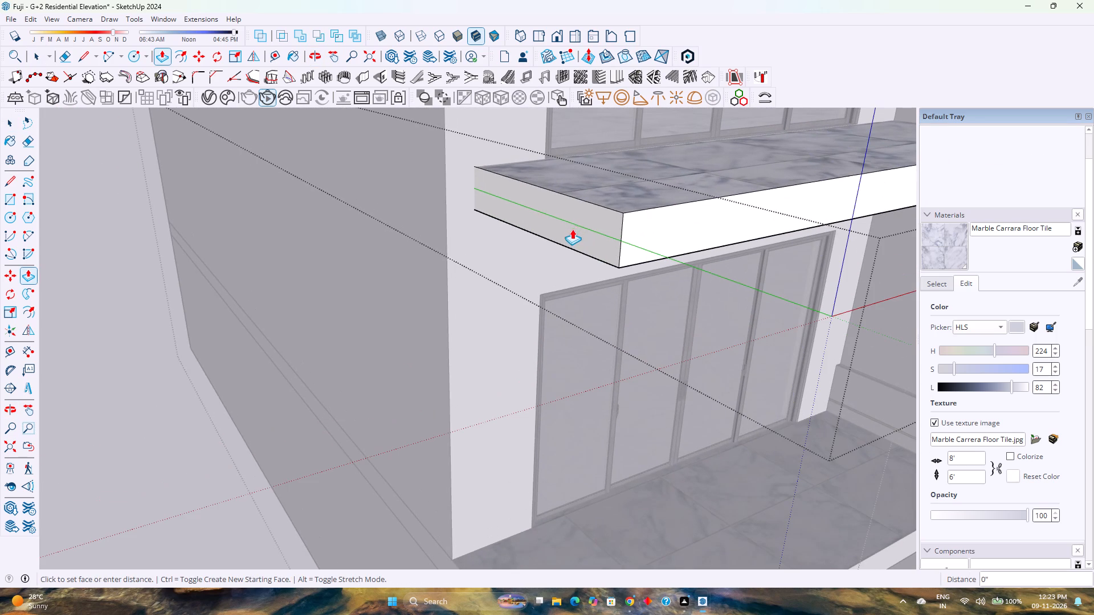
click(446, 158)
scroll(475, 298, down, 2)
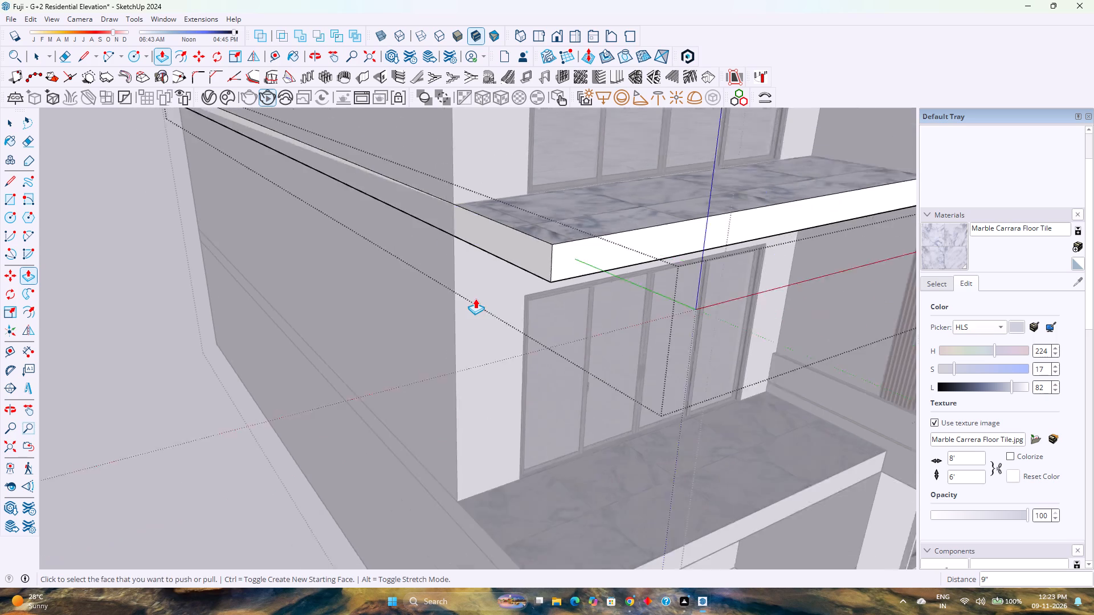
scroll(475, 298, down, 6)
key(space)
scroll(471, 308, down, 4)
key(Escape)
scroll(470, 307, down, 4)
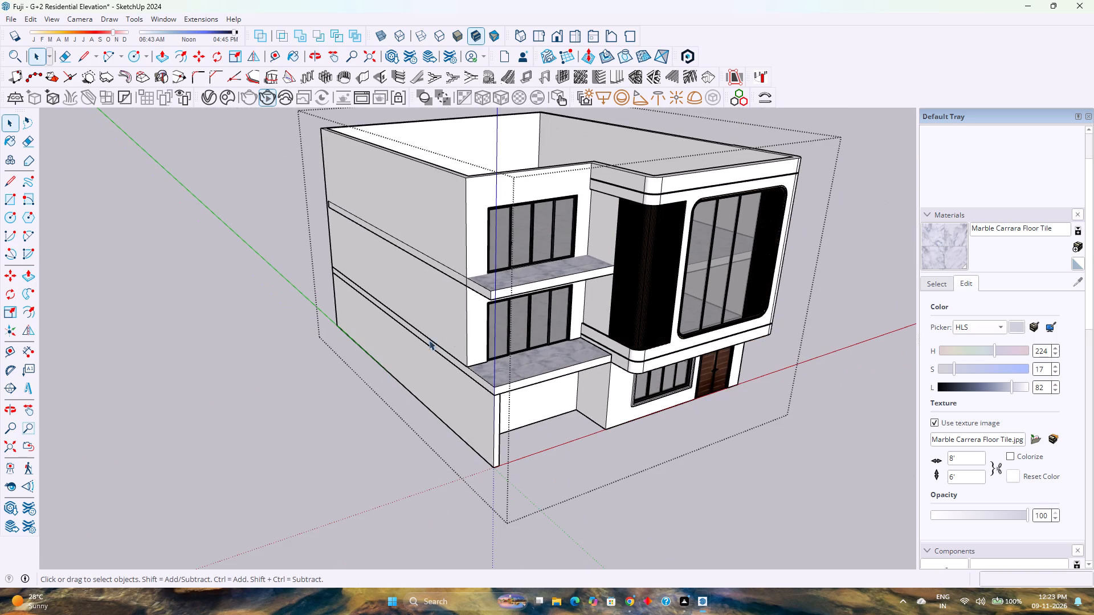
Extend the upper floor slab's rear face 9" so it lines up with the outer face of the back wall.
scroll(346, 224, up, 4)
middle_drag(352, 225, 360, 227)
middle_drag(377, 234, 886, 334)
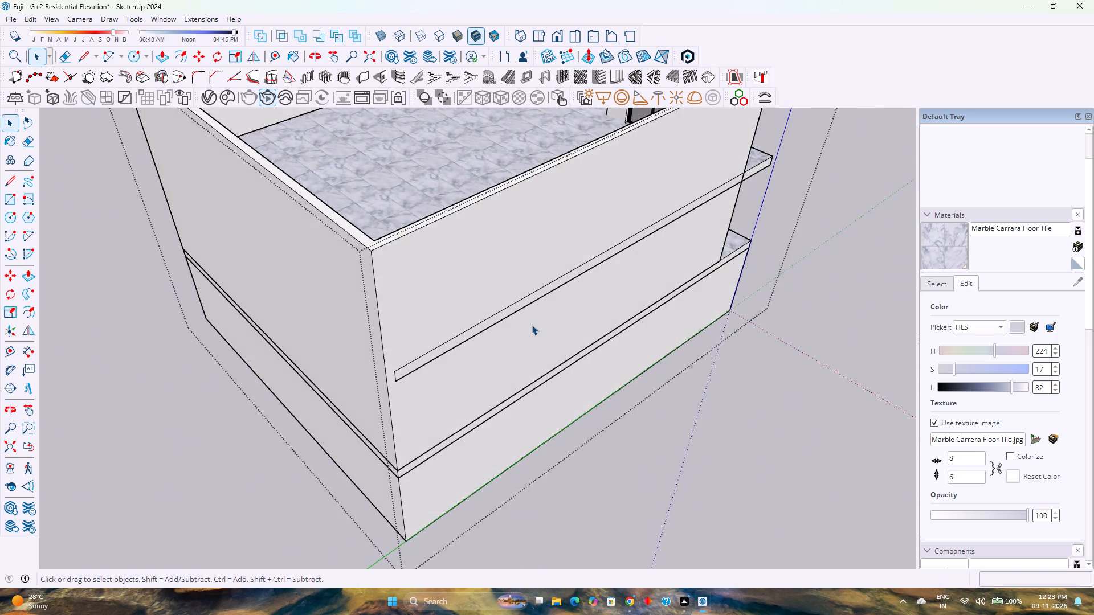
scroll(506, 325, up, 3)
middle_drag(428, 318, 296, 482)
scroll(248, 429, up, 3)
middle_drag(248, 429, 275, 392)
scroll(277, 391, down, 4)
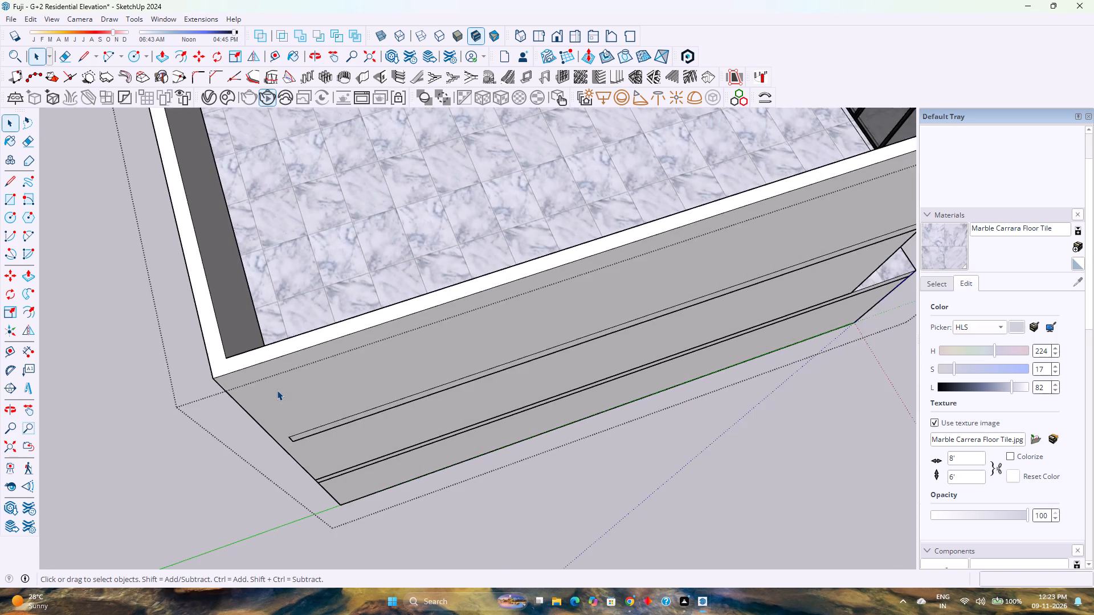
scroll(277, 390, down, 4)
middle_drag(487, 406, 286, 368)
scroll(272, 366, up, 1)
scroll(316, 353, down, 5)
middle_drag(337, 357, 343, 362)
middle_drag(346, 364, 775, 256)
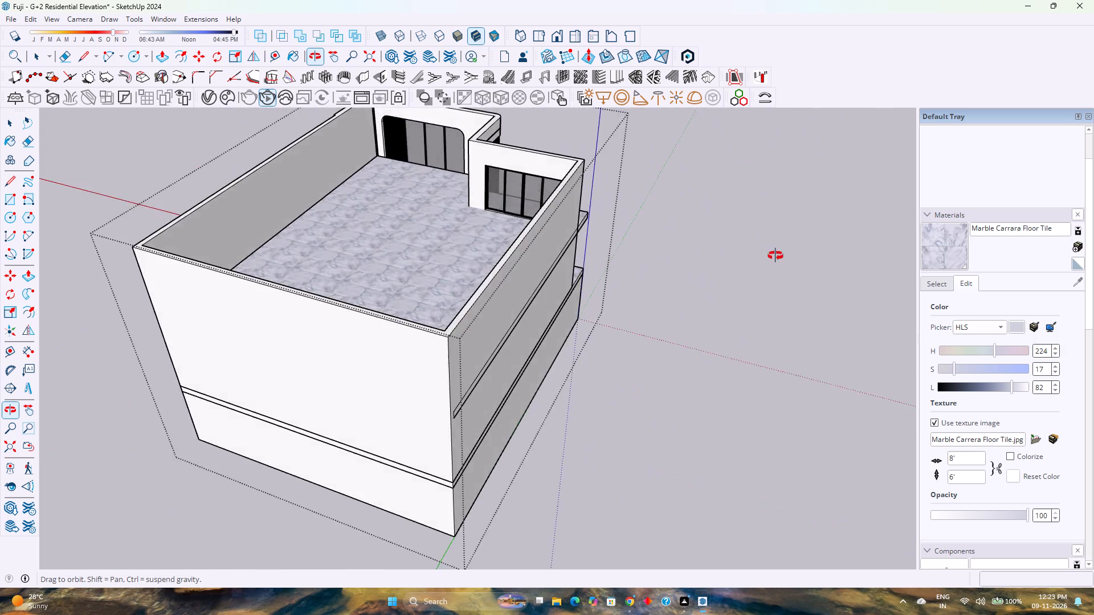
middle_drag(775, 256, 398, 335)
scroll(299, 324, up, 4)
shift+middle_drag(301, 322, 458, 478)
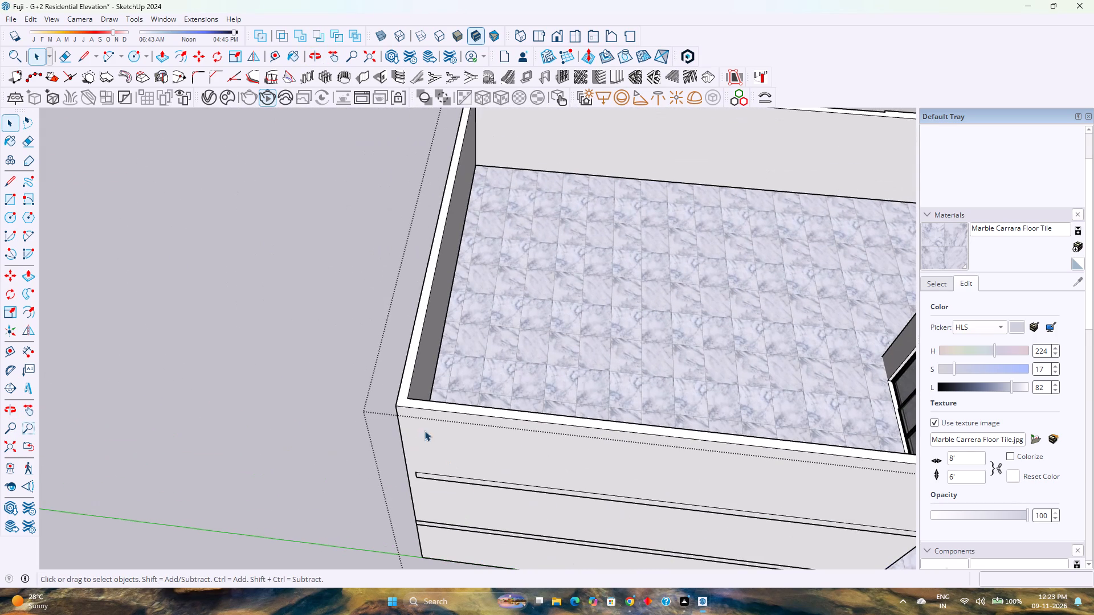
click(491, 342)
scroll(483, 344, up, 5)
double_click(483, 376)
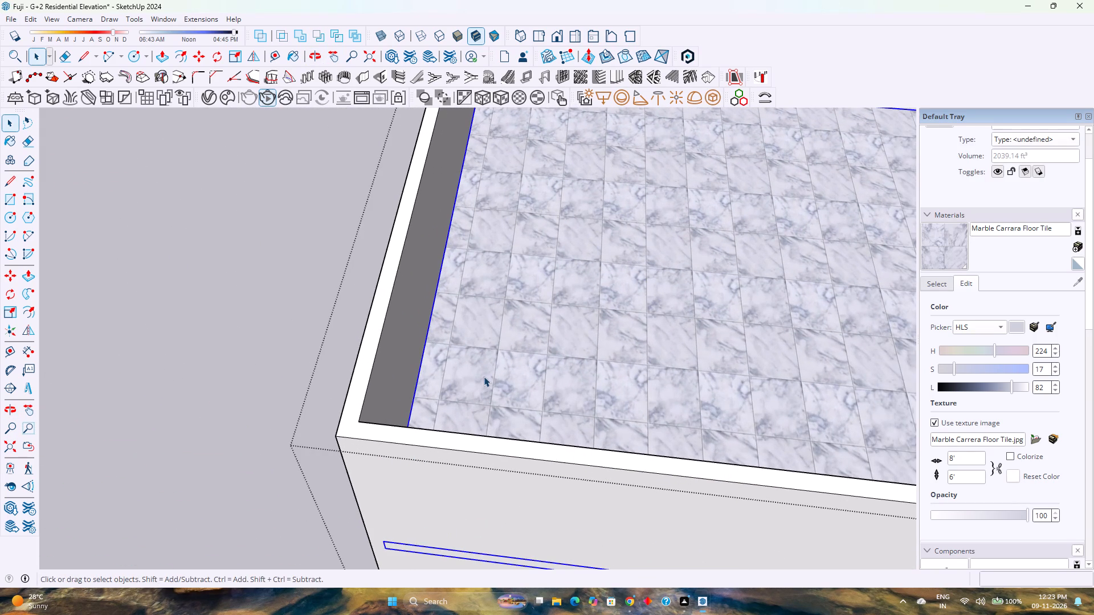
scroll(396, 508, up, 3)
middle_drag(395, 506, 613, 333)
scroll(607, 339, down, 5)
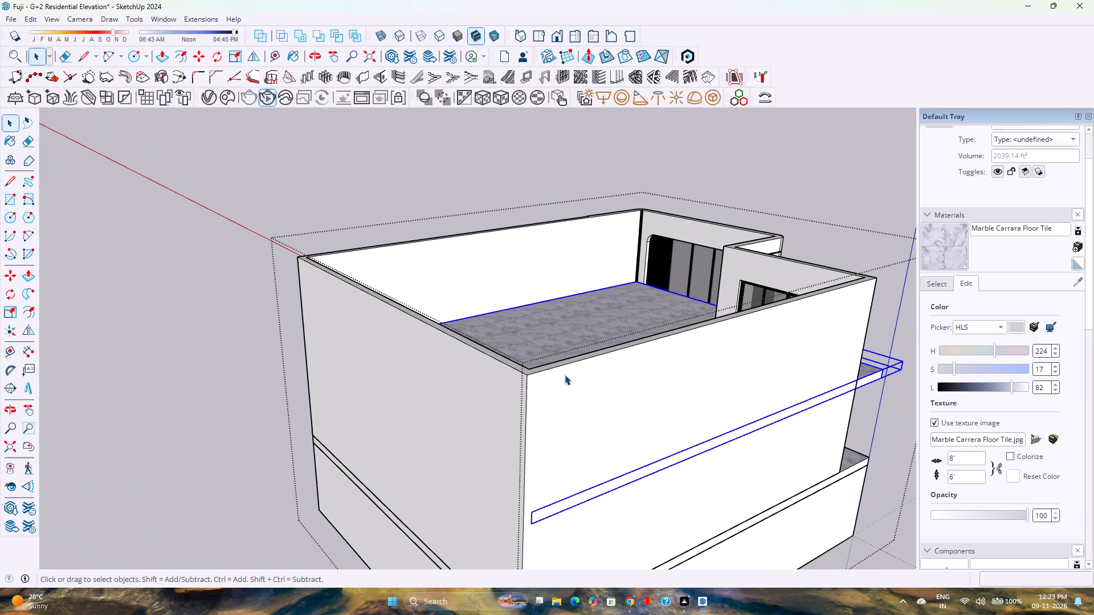
double_click(570, 338)
scroll(506, 525, up, 6)
key(p)
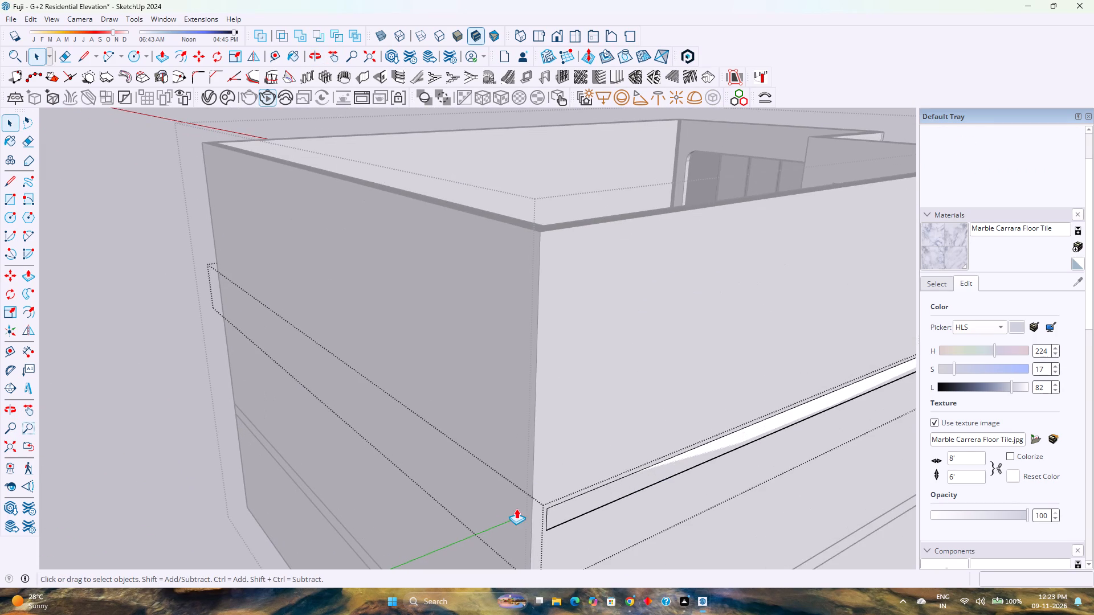
click(535, 516)
click(533, 478)
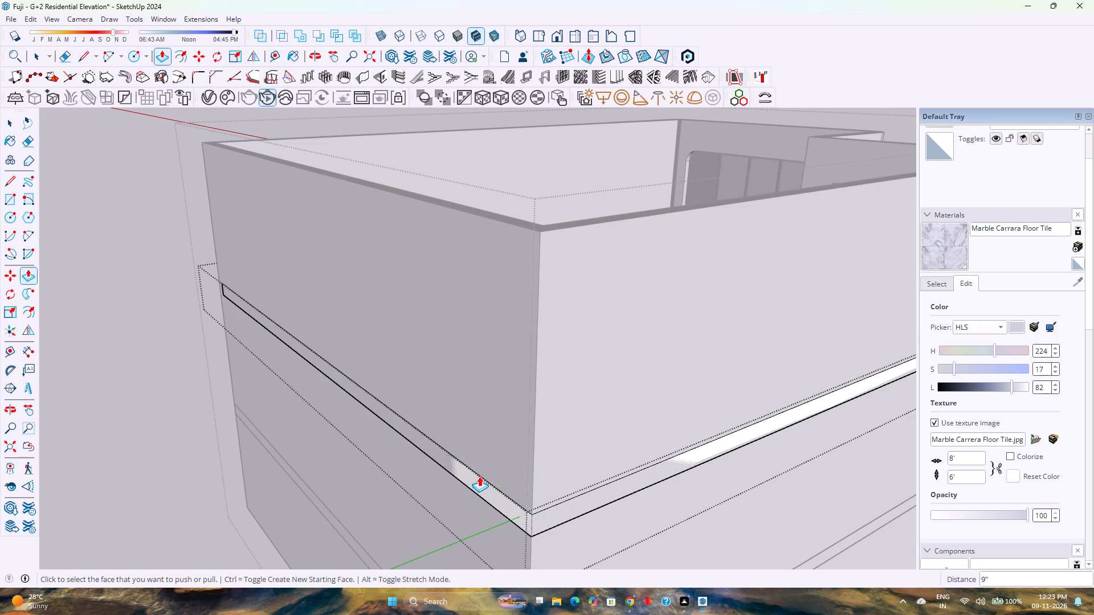
scroll(468, 466, down, 5)
key(space)
scroll(463, 463, down, 4)
key(Escape)
scroll(463, 463, down, 4)
Examine the extended slab edges along the side wall and around both balconies.
middle_drag(656, 466, 443, 466)
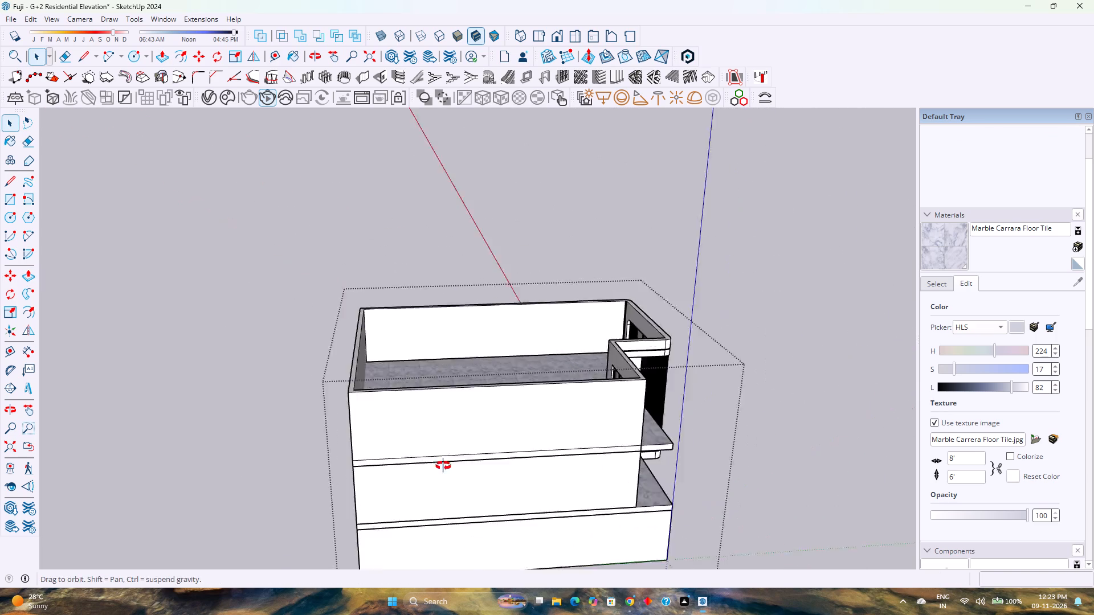
middle_drag(443, 466, 342, 460)
scroll(405, 446, up, 2)
shift+middle_drag(418, 445, 427, 451)
shift+middle_drag(427, 451, 532, 501)
middle_drag(566, 491, 428, 429)
scroll(414, 416, down, 5)
scroll(455, 430, up, 1)
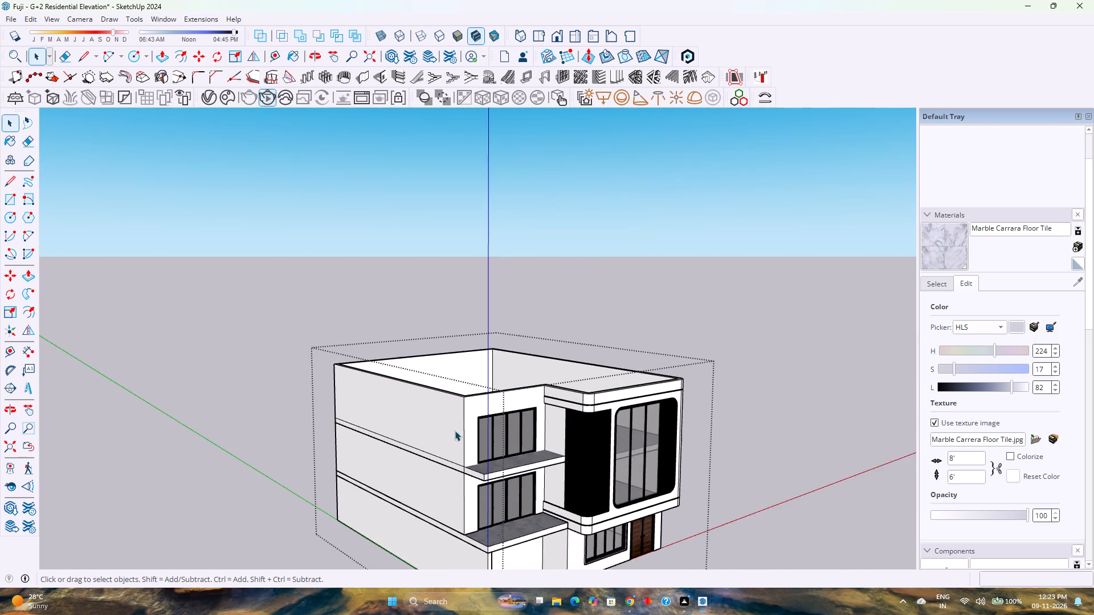
scroll(470, 437, down, 3)
middle_drag(397, 433, 381, 428)
Save the model.
key(ctrl+s)
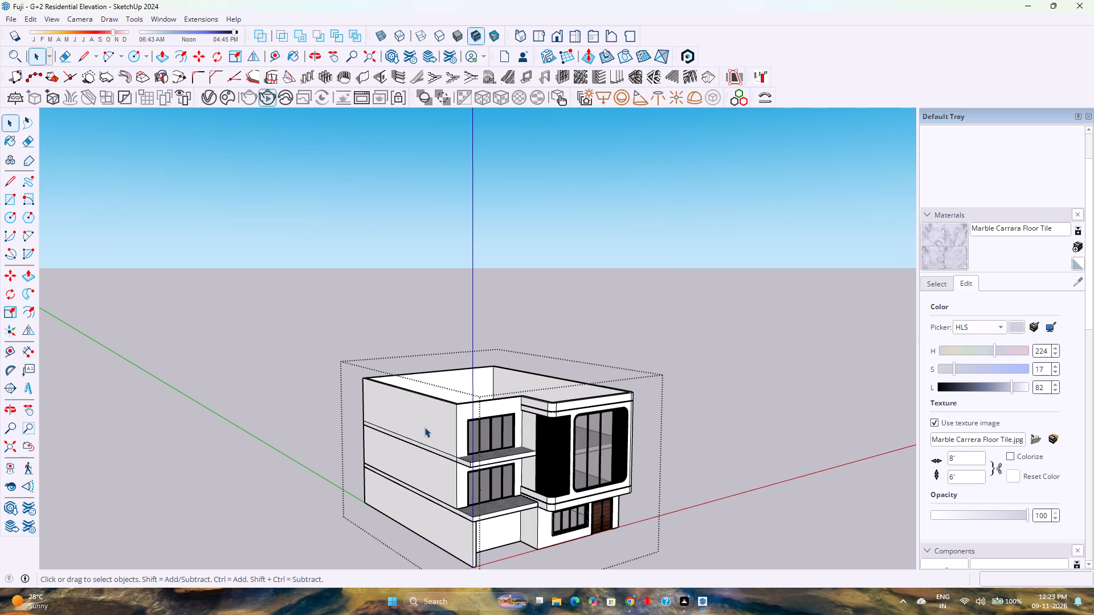
Examine the whole building from a distance in a near eye-level view of the front elevation.
scroll(436, 428, down, 5)
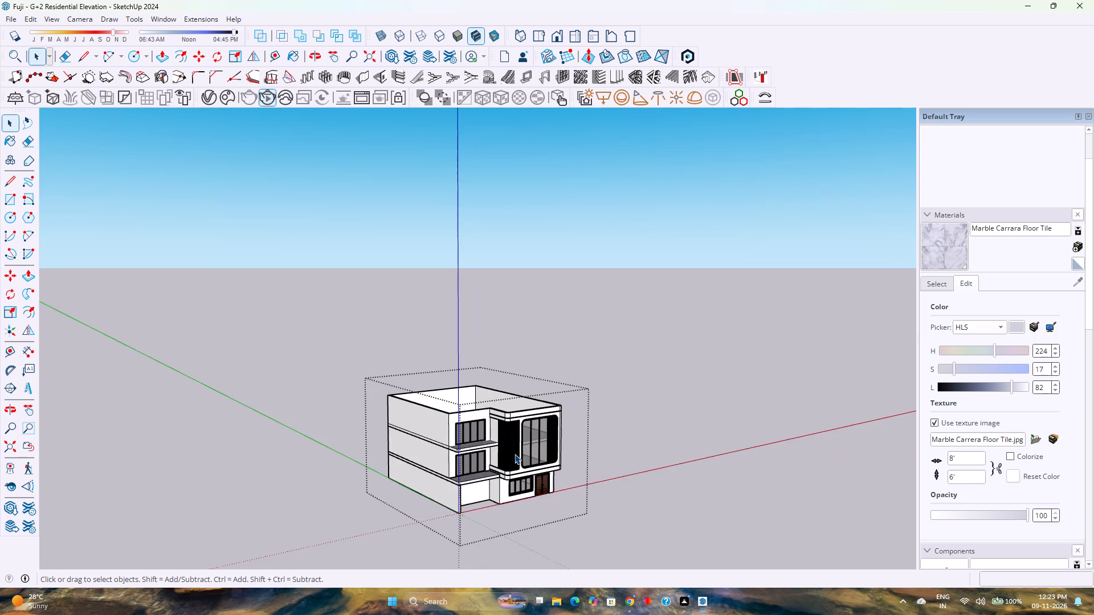
scroll(517, 457, up, 2)
scroll(548, 515, down, 1)
scroll(548, 515, up, 2)
middle_drag(506, 492, 413, 433)
scroll(410, 430, up, 1)
scroll(411, 423, down, 6)
scroll(431, 438, up, 5)
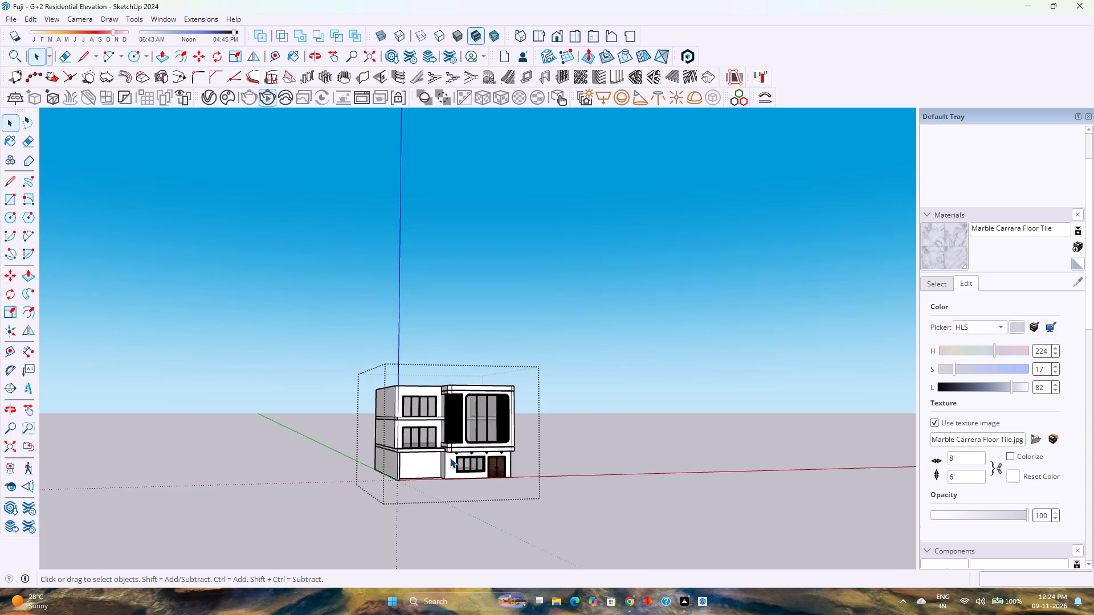
scroll(450, 458, up, 2)
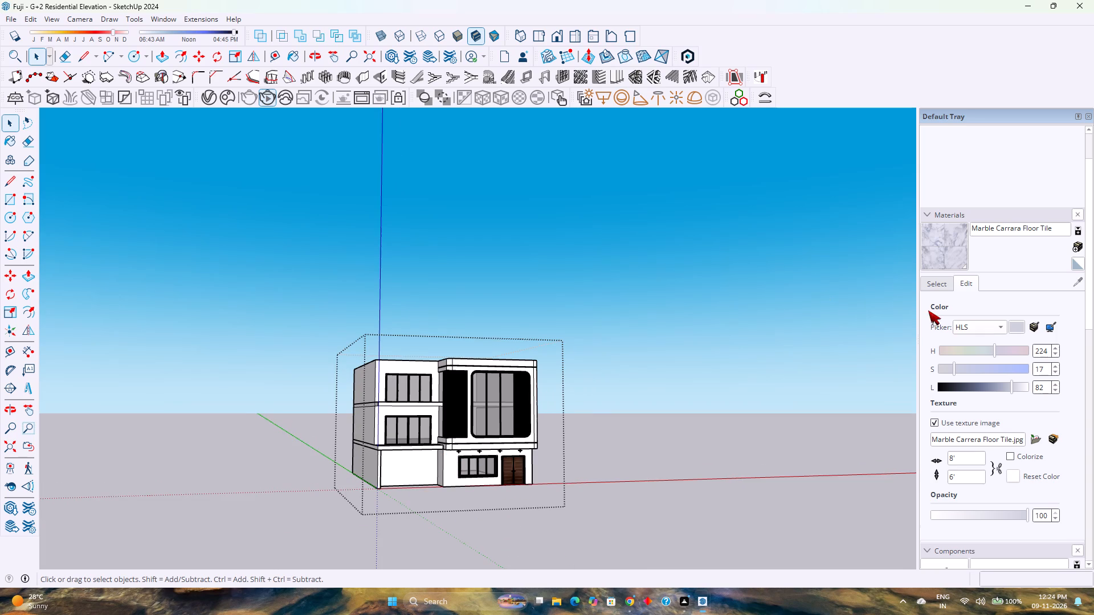
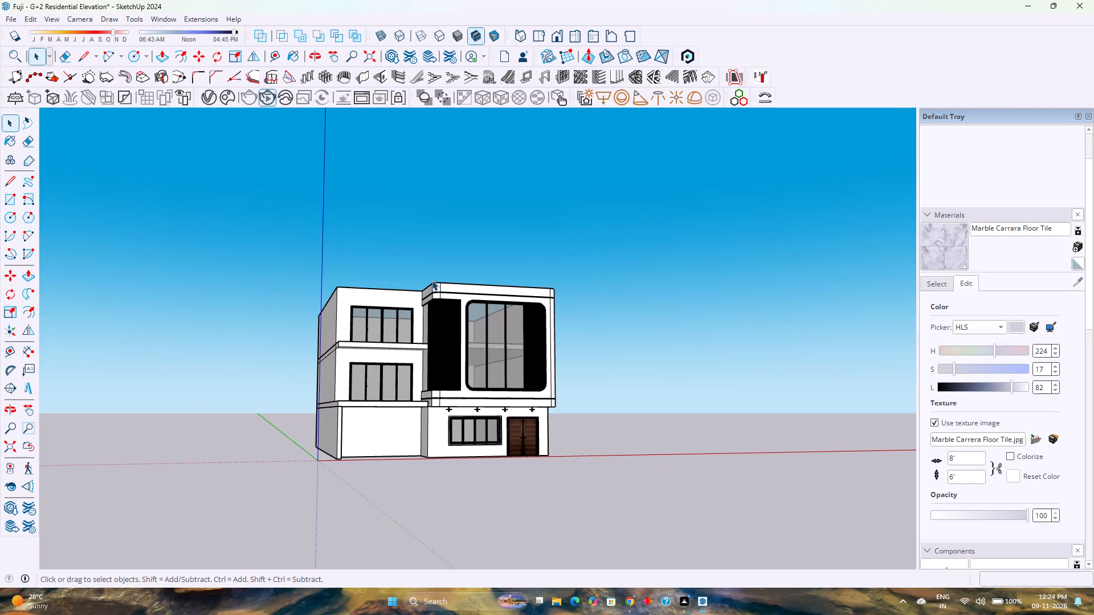
Leave the Marble Carrara Floor Tile material's edit settings and browse the available material collections.
click(940, 281)
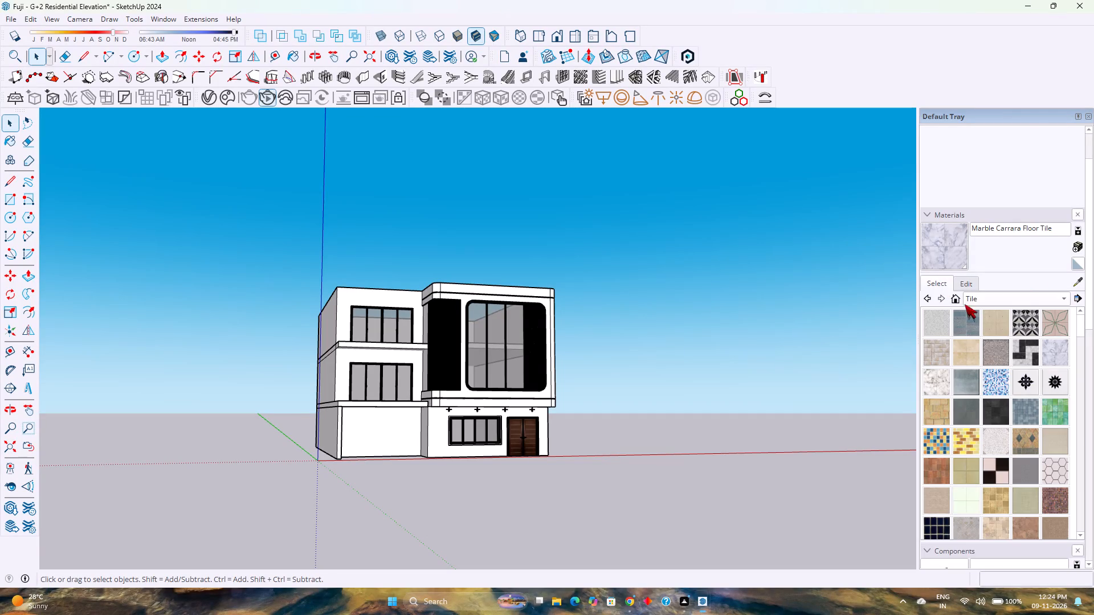
click(986, 297)
click(991, 66)
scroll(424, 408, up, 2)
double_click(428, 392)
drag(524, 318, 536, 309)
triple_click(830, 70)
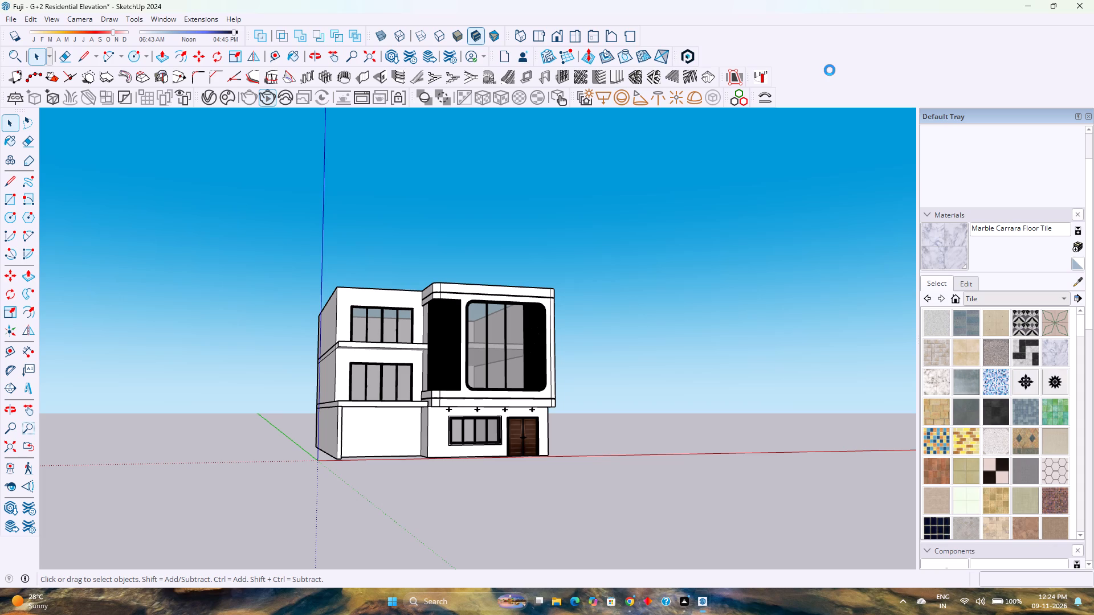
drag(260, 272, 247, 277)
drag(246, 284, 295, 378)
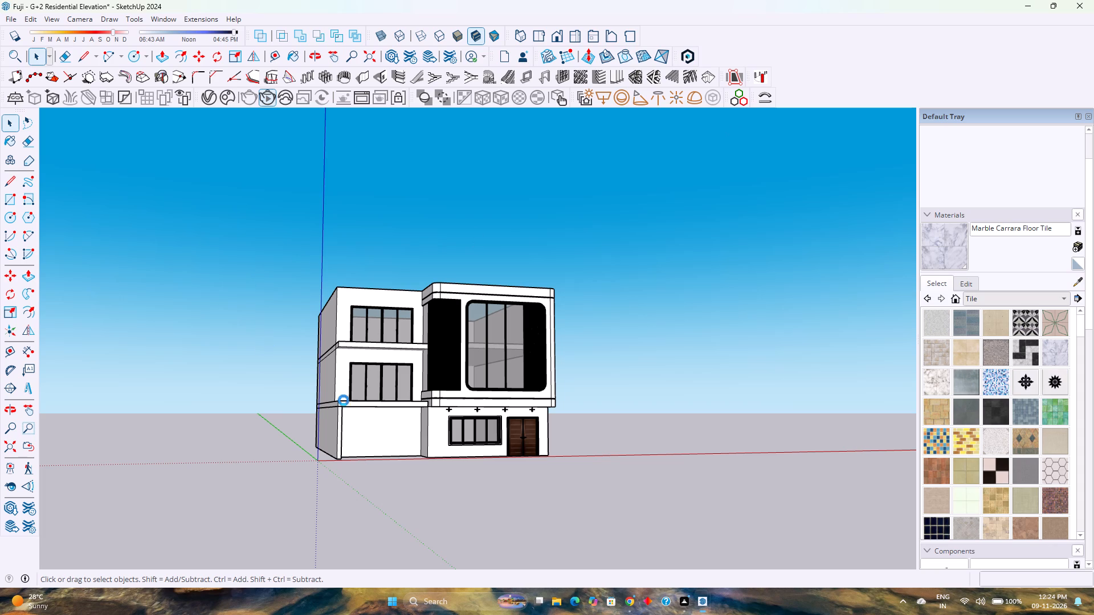
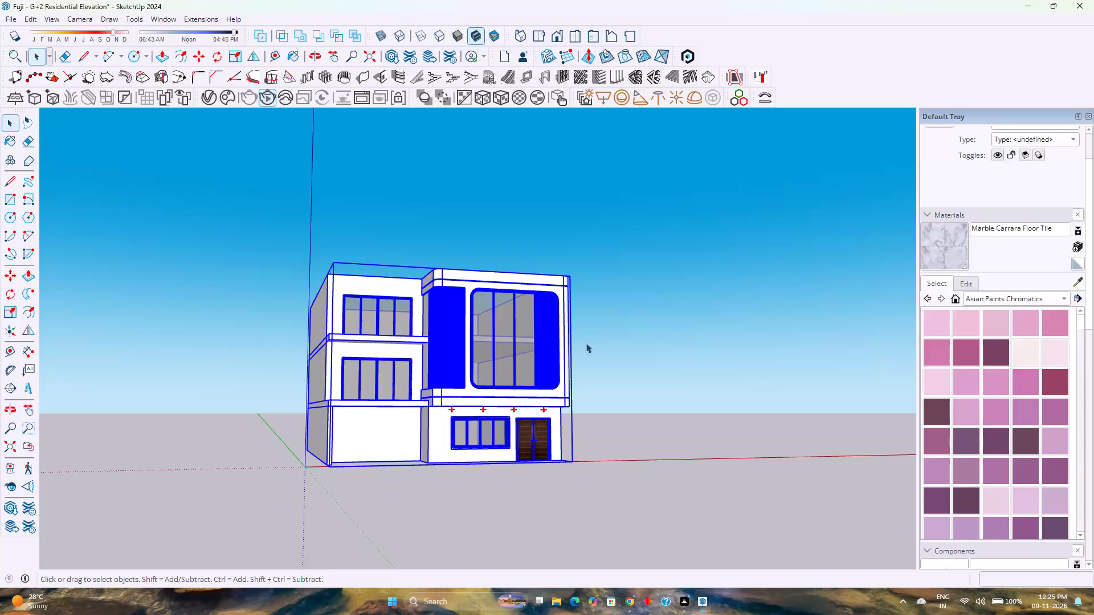
Open the building's elevation group for editing.
scroll(733, 362, down, 3)
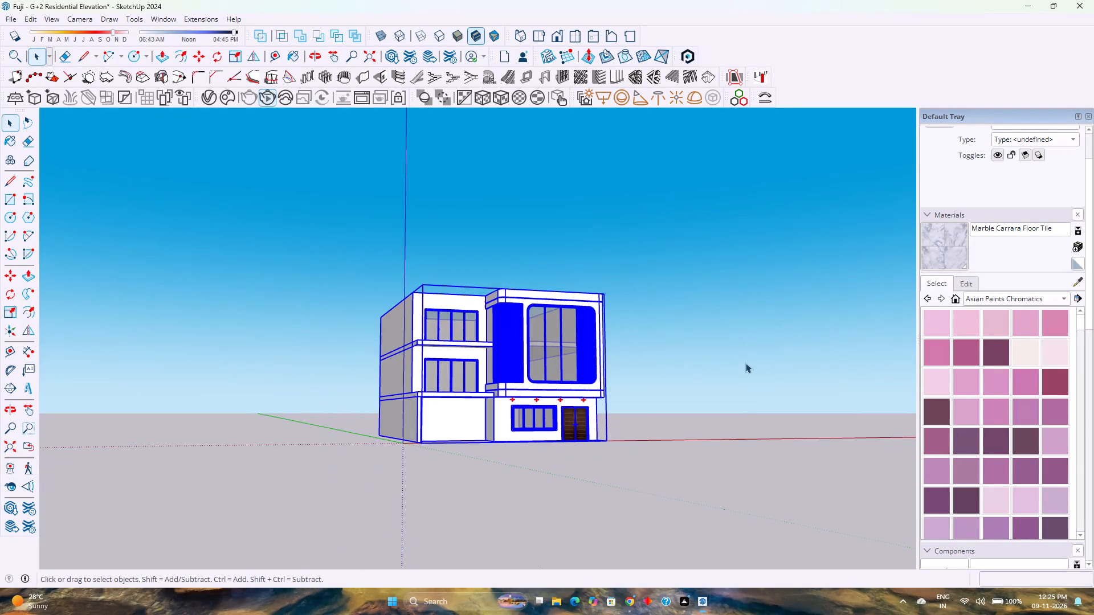
scroll(765, 362, up, 4)
scroll(496, 351, up, 3)
scroll(481, 349, down, 3)
scroll(481, 349, up, 3)
scroll(475, 348, down, 2)
scroll(475, 348, up, 3)
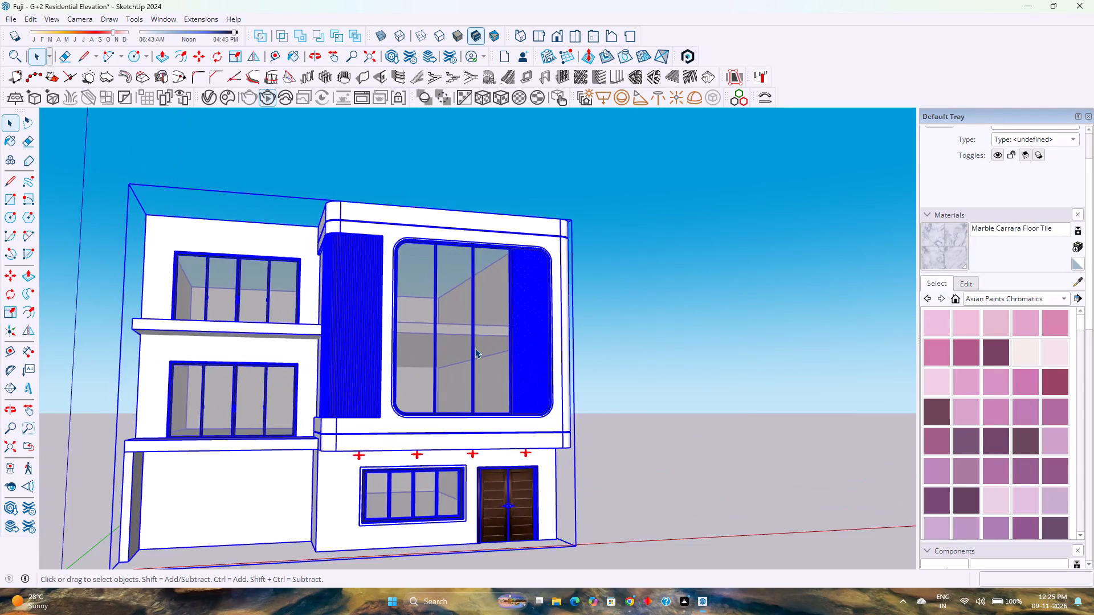
scroll(475, 348, down, 3)
scroll(475, 348, up, 3)
scroll(470, 347, down, 3)
scroll(468, 348, up, 4)
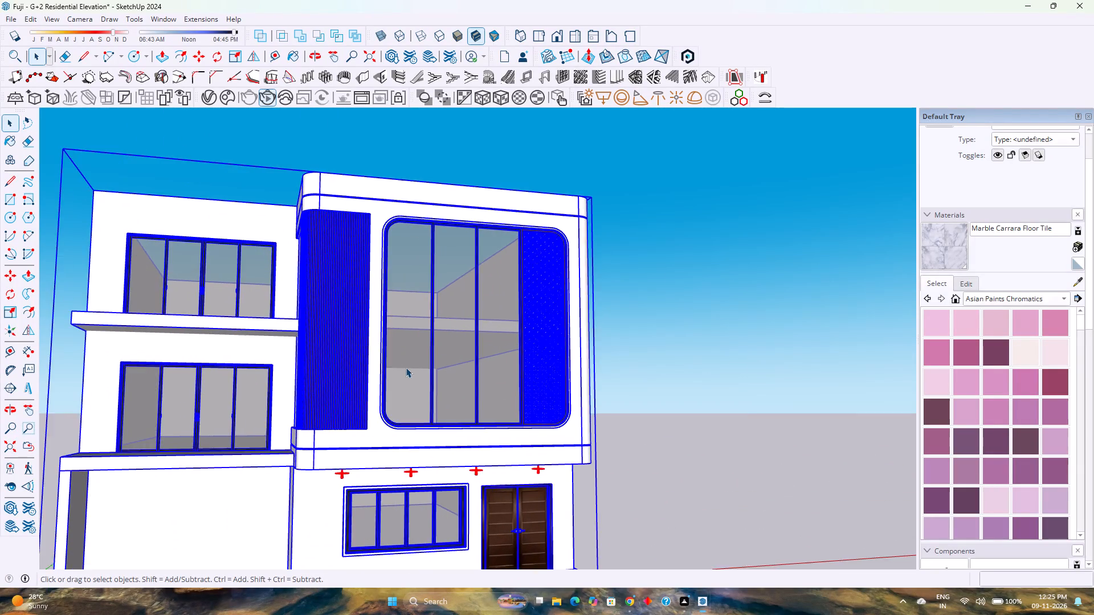
scroll(403, 372, down, 6)
scroll(407, 372, up, 4)
scroll(407, 372, down, 4)
scroll(407, 372, up, 5)
scroll(407, 372, down, 4)
scroll(407, 372, up, 3)
scroll(407, 372, down, 3)
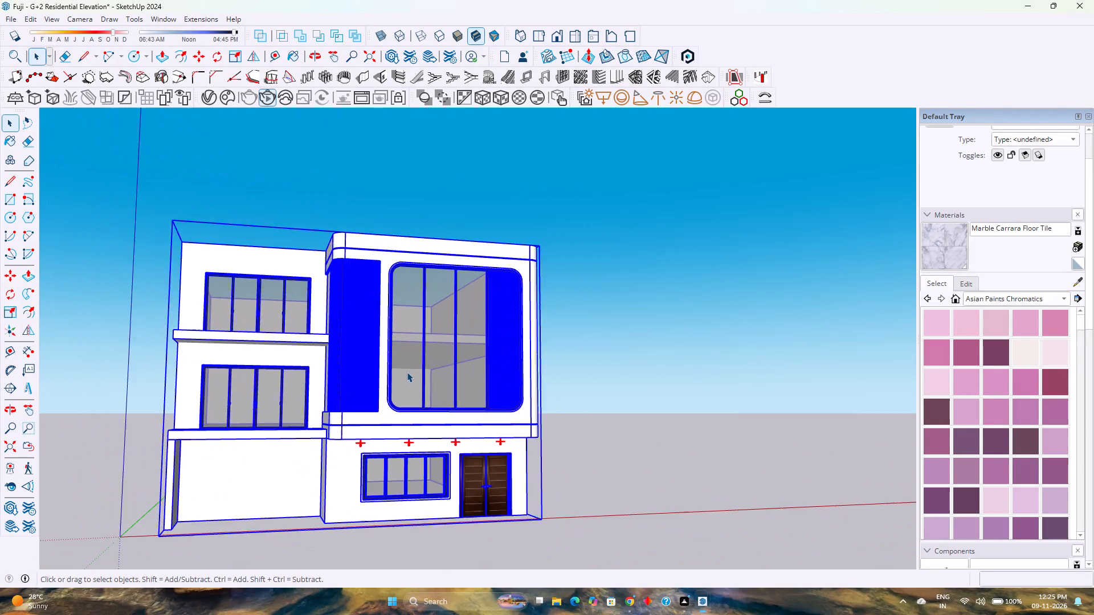
scroll(407, 372, up, 1)
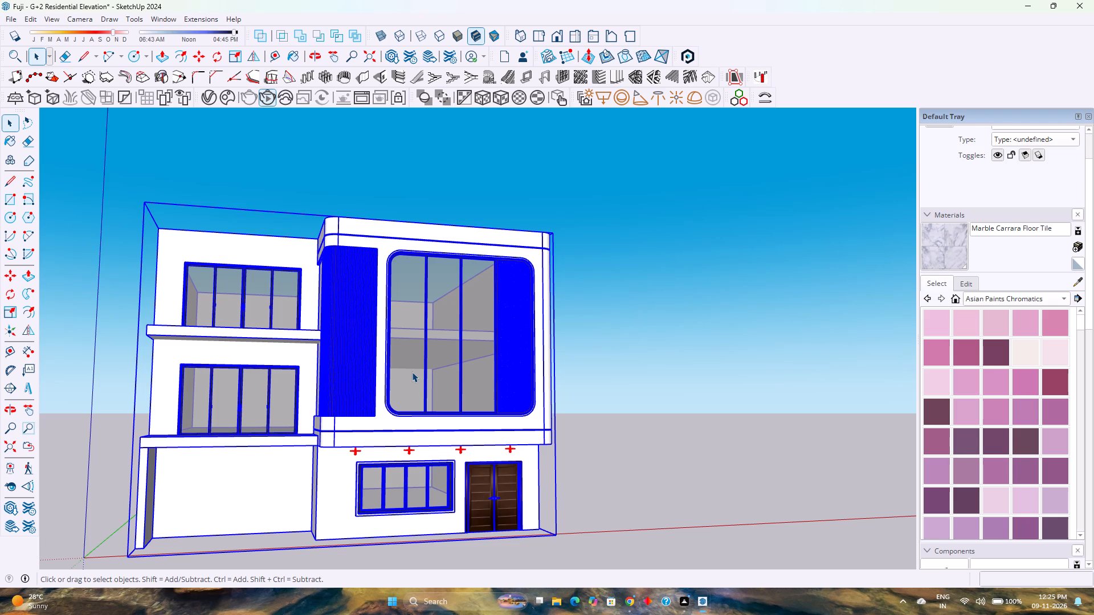
double_click(386, 398)
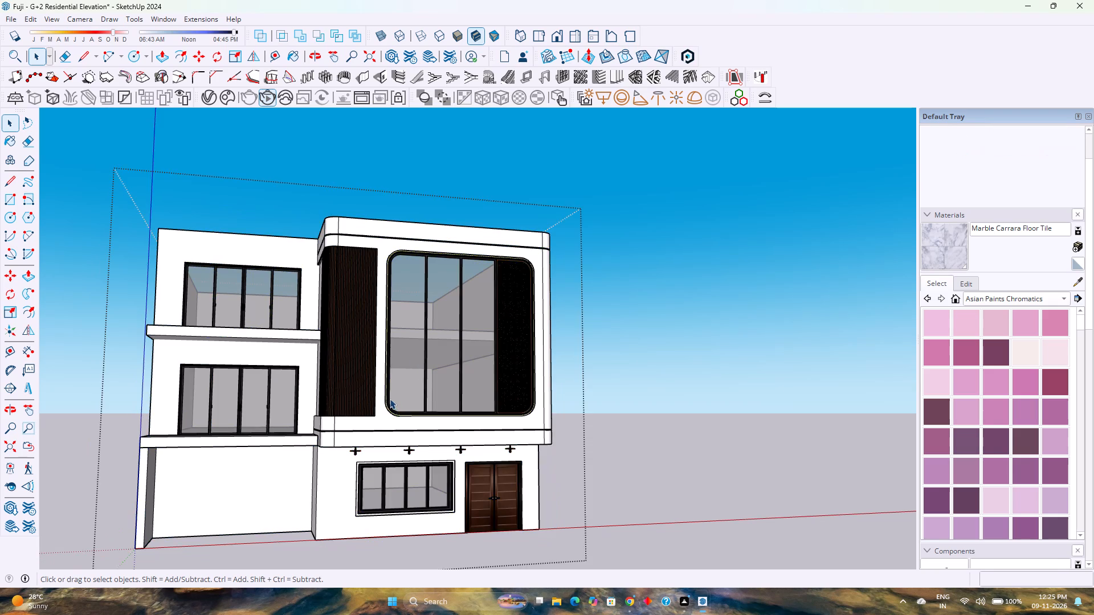
Examine the building's front façade from raised, low and angled viewpoints, including the balconies, louvre panel and large rounded window.
scroll(390, 399, down, 3)
middle_drag(399, 396, 307, 423)
middle_drag(193, 469, 139, 505)
scroll(304, 422, up, 3)
scroll(304, 422, down, 3)
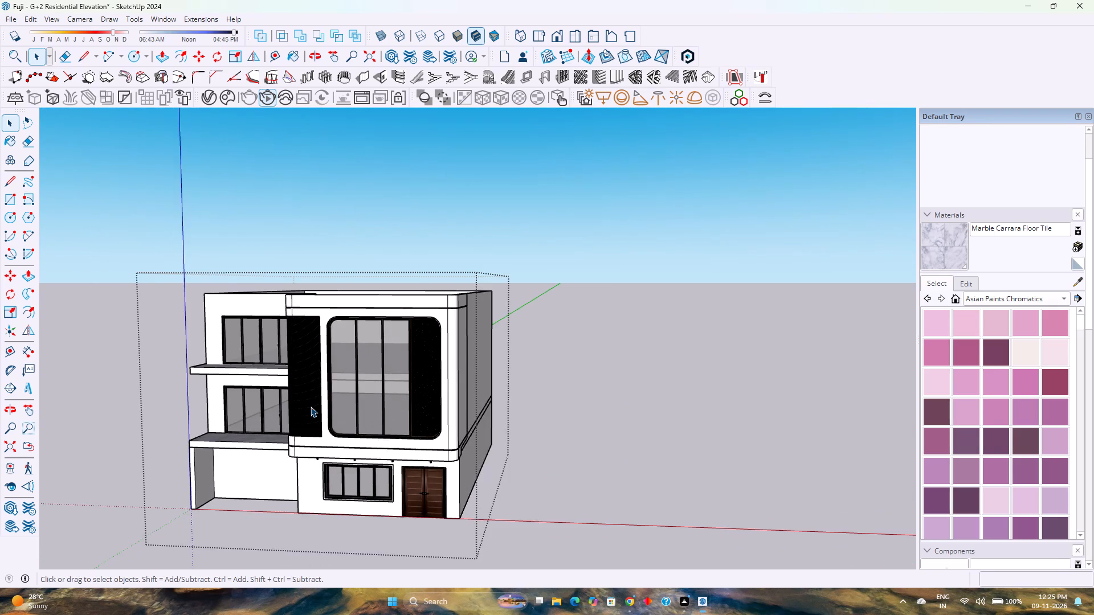
scroll(311, 407, down, 3)
scroll(311, 407, up, 3)
scroll(311, 407, down, 4)
scroll(311, 407, up, 3)
scroll(311, 407, down, 3)
scroll(312, 407, up, 4)
scroll(312, 407, down, 4)
scroll(312, 407, up, 3)
scroll(312, 407, down, 3)
scroll(312, 407, up, 3)
scroll(312, 407, down, 1)
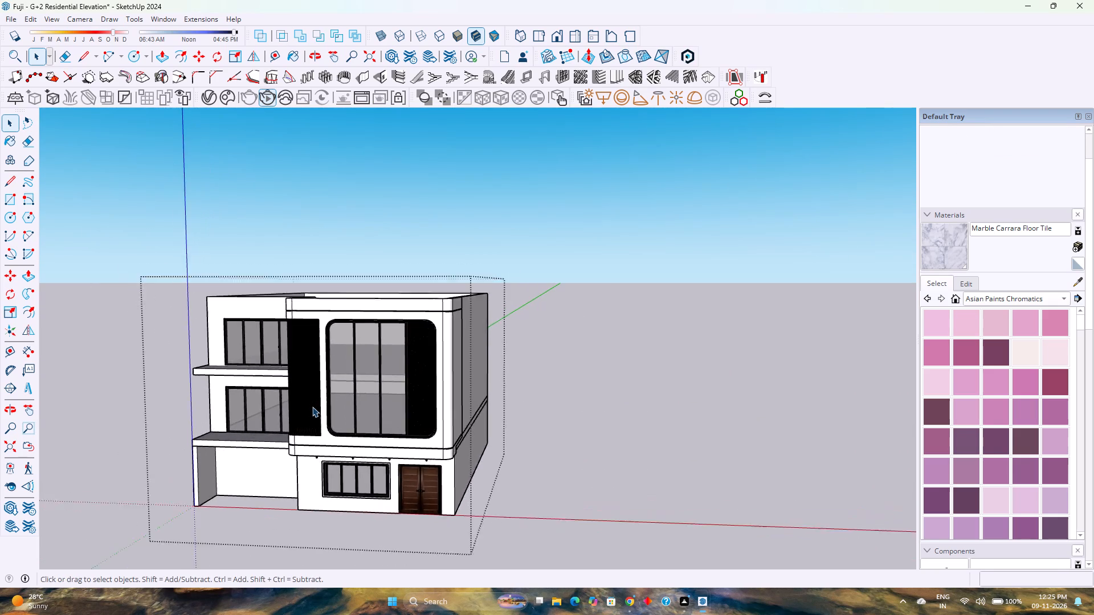
scroll(312, 407, up, 2)
scroll(312, 407, down, 4)
scroll(314, 408, up, 3)
scroll(314, 408, down, 3)
scroll(314, 408, up, 3)
scroll(314, 408, down, 3)
scroll(314, 408, up, 3)
scroll(314, 408, down, 3)
scroll(314, 408, up, 2)
scroll(314, 409, down, 1)
scroll(314, 411, up, 4)
scroll(321, 421, down, 3)
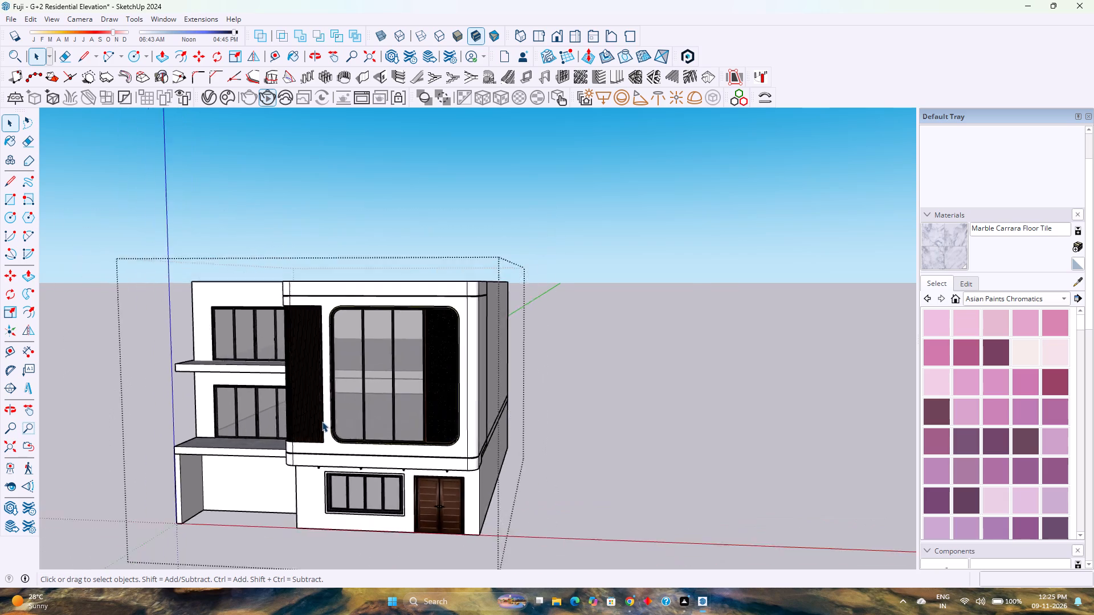
scroll(322, 421, up, 3)
scroll(322, 421, down, 4)
scroll(322, 421, up, 3)
scroll(322, 421, down, 4)
scroll(322, 421, up, 4)
scroll(321, 421, down, 3)
scroll(321, 421, up, 4)
scroll(321, 421, down, 3)
scroll(321, 421, up, 2)
scroll(321, 421, down, 1)
scroll(321, 421, up, 1)
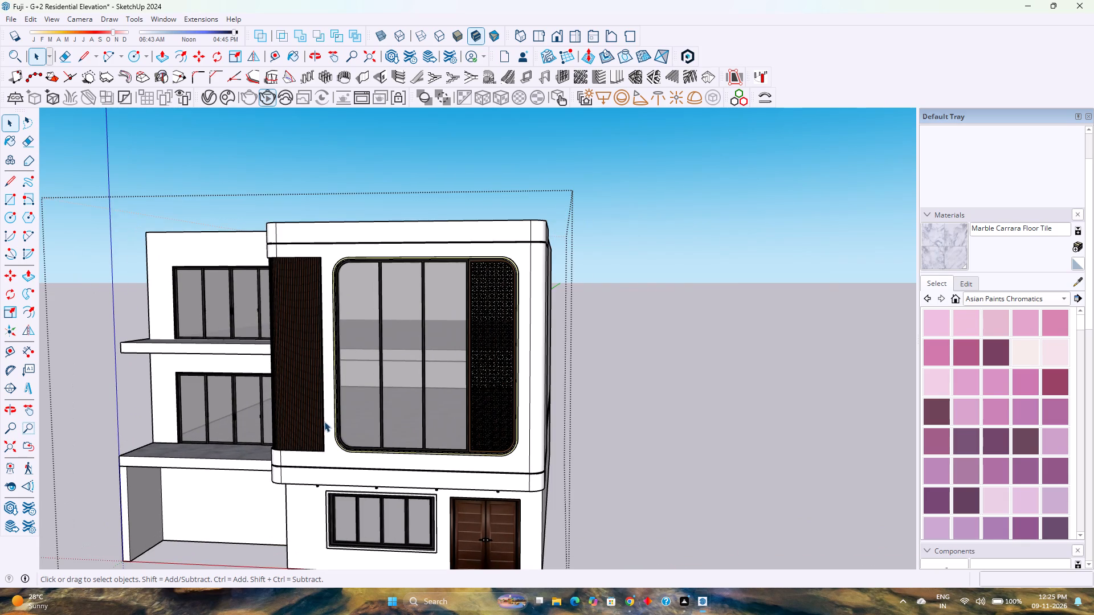
scroll(324, 421, down, 2)
scroll(324, 421, up, 1)
scroll(321, 420, down, 3)
scroll(321, 420, up, 3)
scroll(321, 420, down, 2)
scroll(323, 422, up, 3)
scroll(325, 423, down, 6)
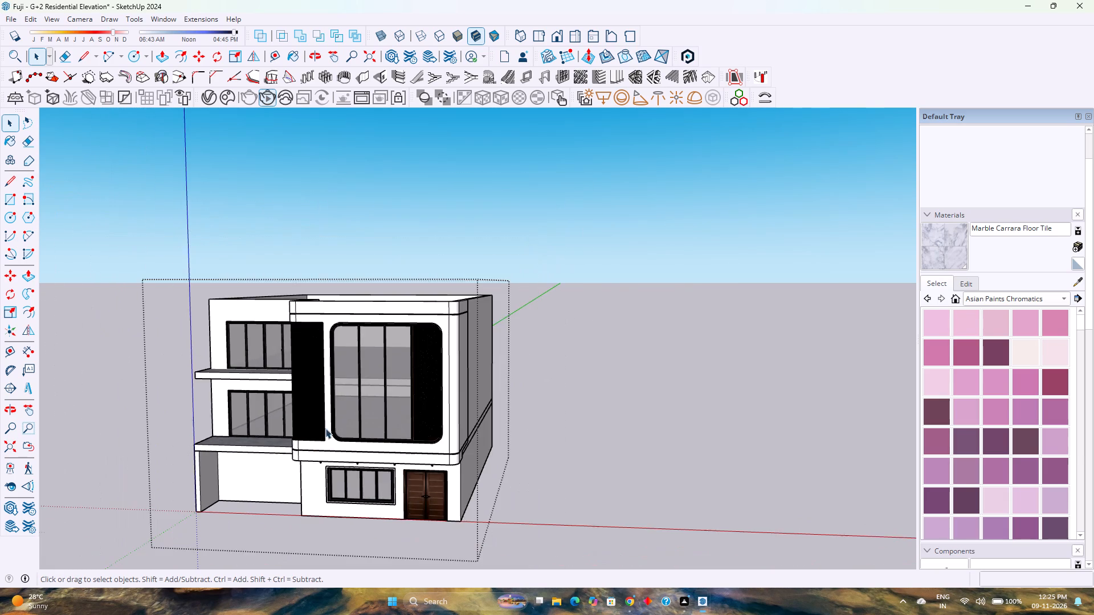
scroll(242, 468, up, 7)
scroll(237, 473, down, 1)
middle_drag(248, 472, 296, 416)
scroll(295, 422, up, 1)
scroll(296, 413, down, 3)
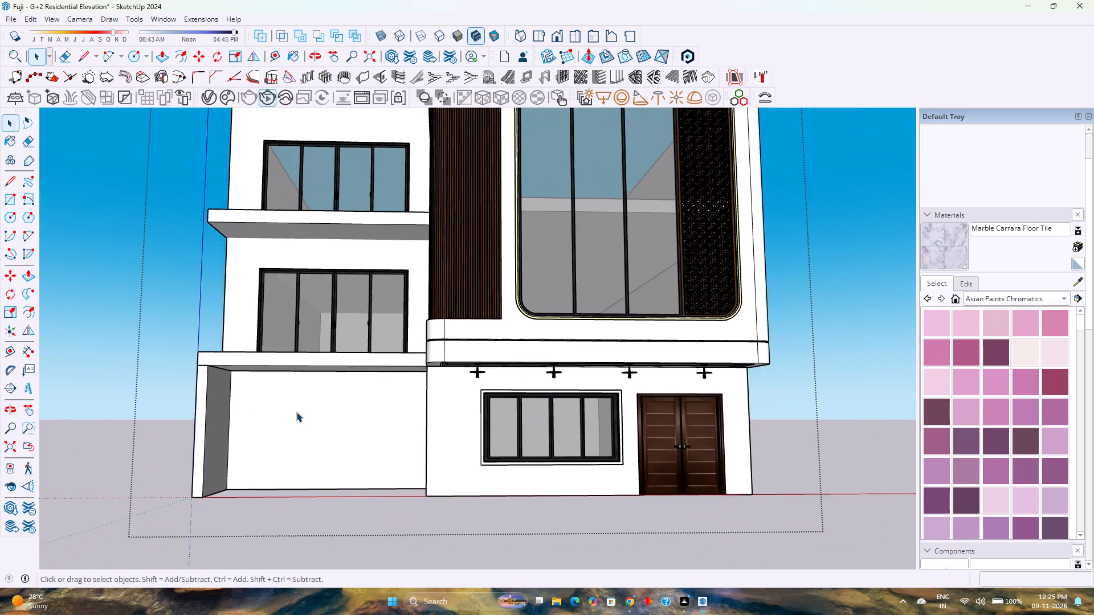
scroll(296, 412, down, 2)
middle_drag(385, 395, 300, 409)
scroll(300, 409, up, 2)
scroll(303, 409, down, 3)
scroll(303, 409, up, 3)
scroll(301, 409, down, 3)
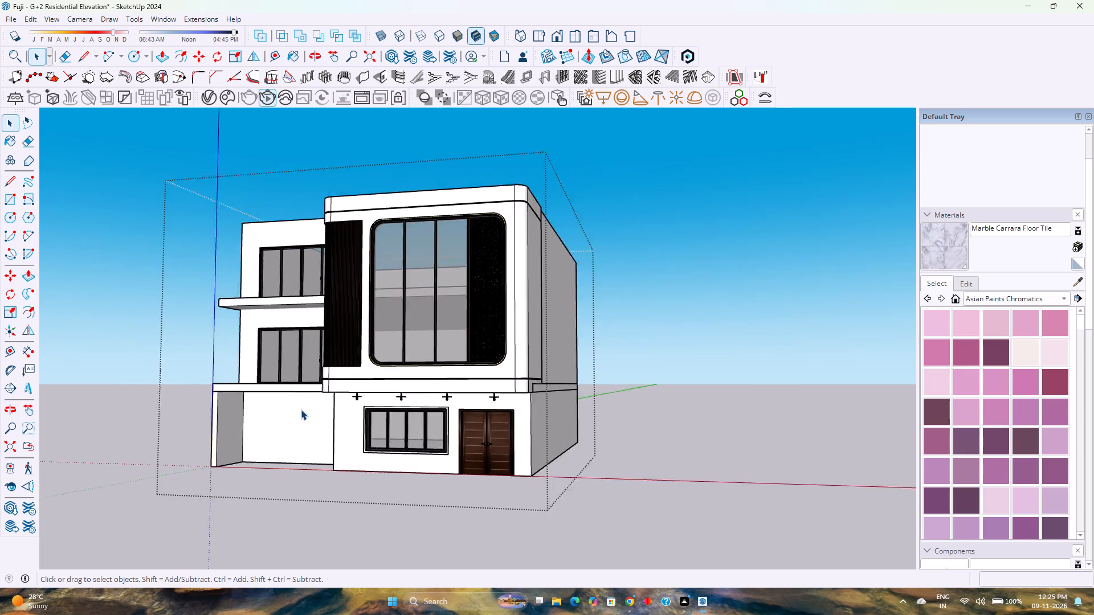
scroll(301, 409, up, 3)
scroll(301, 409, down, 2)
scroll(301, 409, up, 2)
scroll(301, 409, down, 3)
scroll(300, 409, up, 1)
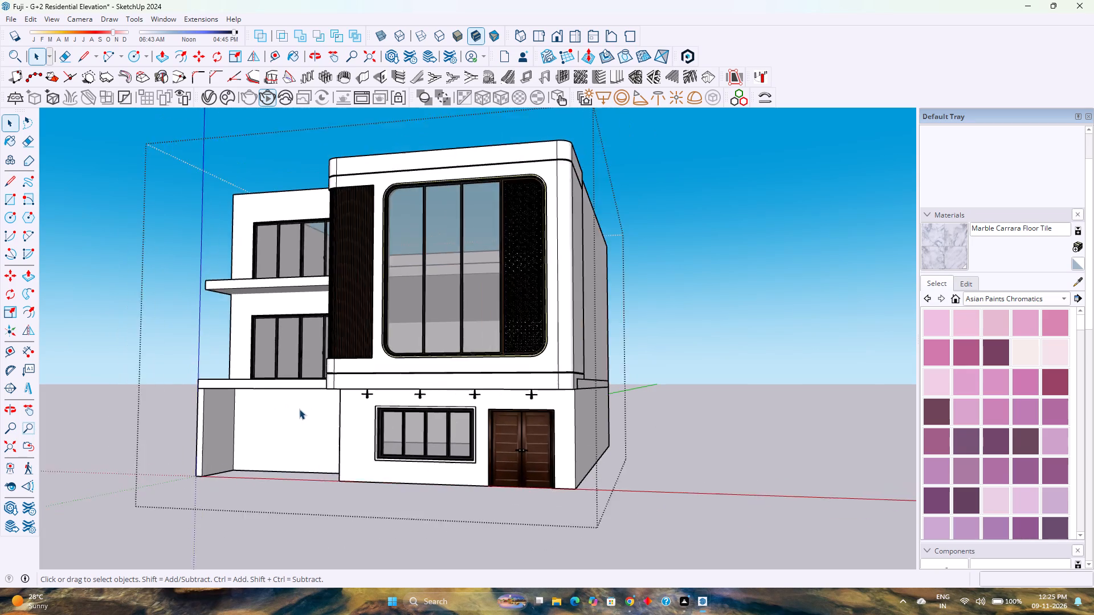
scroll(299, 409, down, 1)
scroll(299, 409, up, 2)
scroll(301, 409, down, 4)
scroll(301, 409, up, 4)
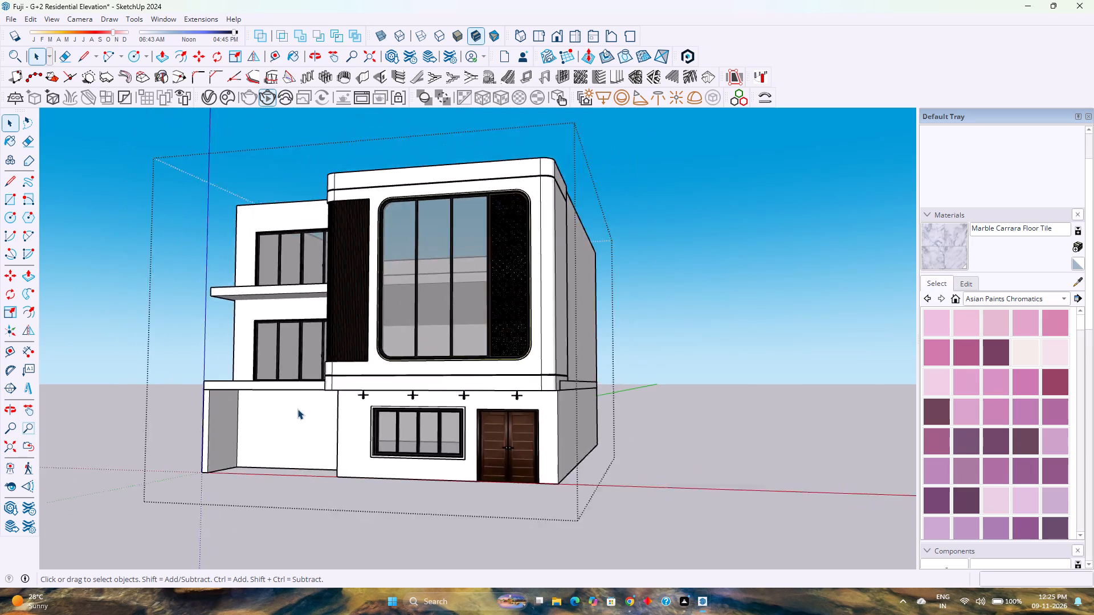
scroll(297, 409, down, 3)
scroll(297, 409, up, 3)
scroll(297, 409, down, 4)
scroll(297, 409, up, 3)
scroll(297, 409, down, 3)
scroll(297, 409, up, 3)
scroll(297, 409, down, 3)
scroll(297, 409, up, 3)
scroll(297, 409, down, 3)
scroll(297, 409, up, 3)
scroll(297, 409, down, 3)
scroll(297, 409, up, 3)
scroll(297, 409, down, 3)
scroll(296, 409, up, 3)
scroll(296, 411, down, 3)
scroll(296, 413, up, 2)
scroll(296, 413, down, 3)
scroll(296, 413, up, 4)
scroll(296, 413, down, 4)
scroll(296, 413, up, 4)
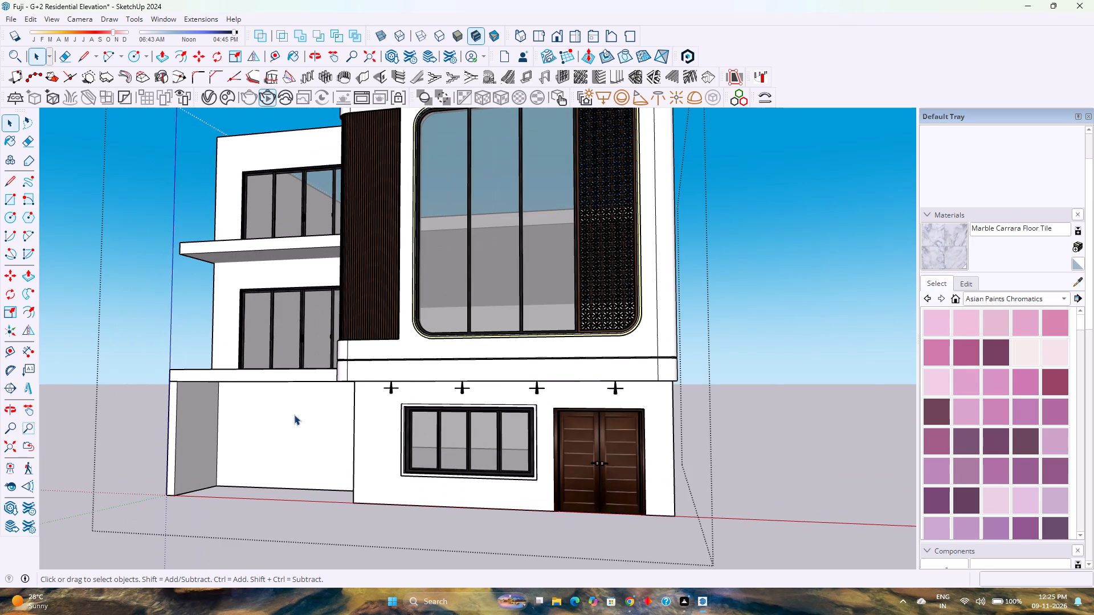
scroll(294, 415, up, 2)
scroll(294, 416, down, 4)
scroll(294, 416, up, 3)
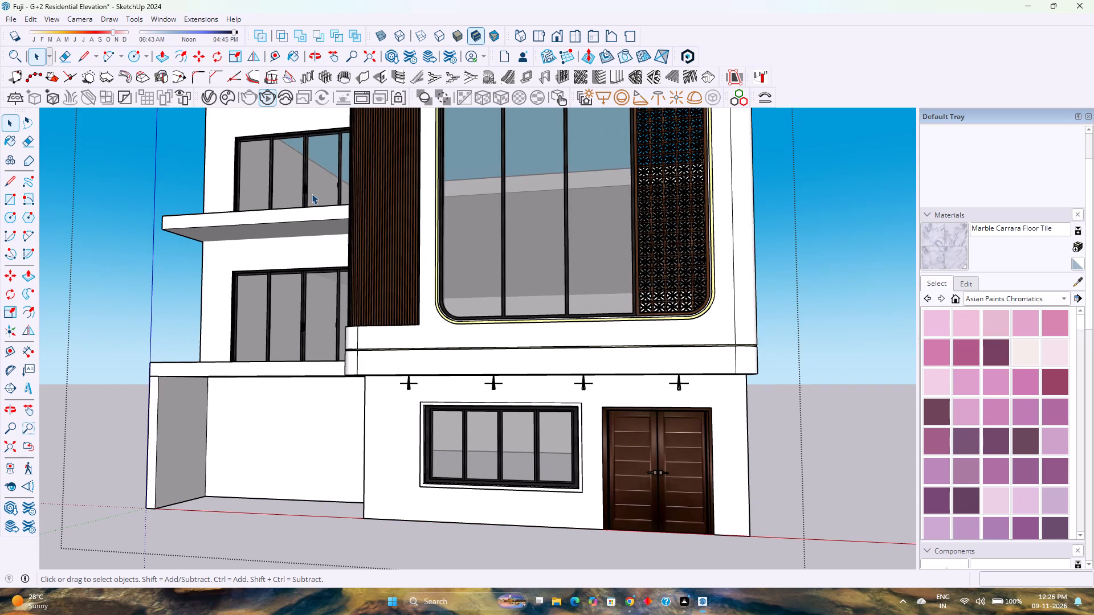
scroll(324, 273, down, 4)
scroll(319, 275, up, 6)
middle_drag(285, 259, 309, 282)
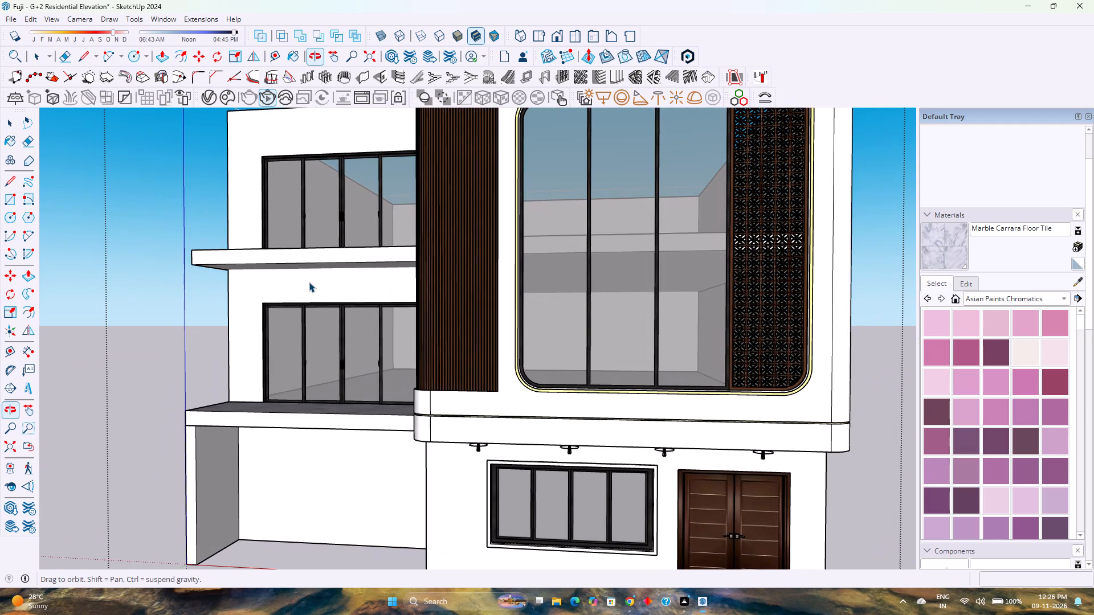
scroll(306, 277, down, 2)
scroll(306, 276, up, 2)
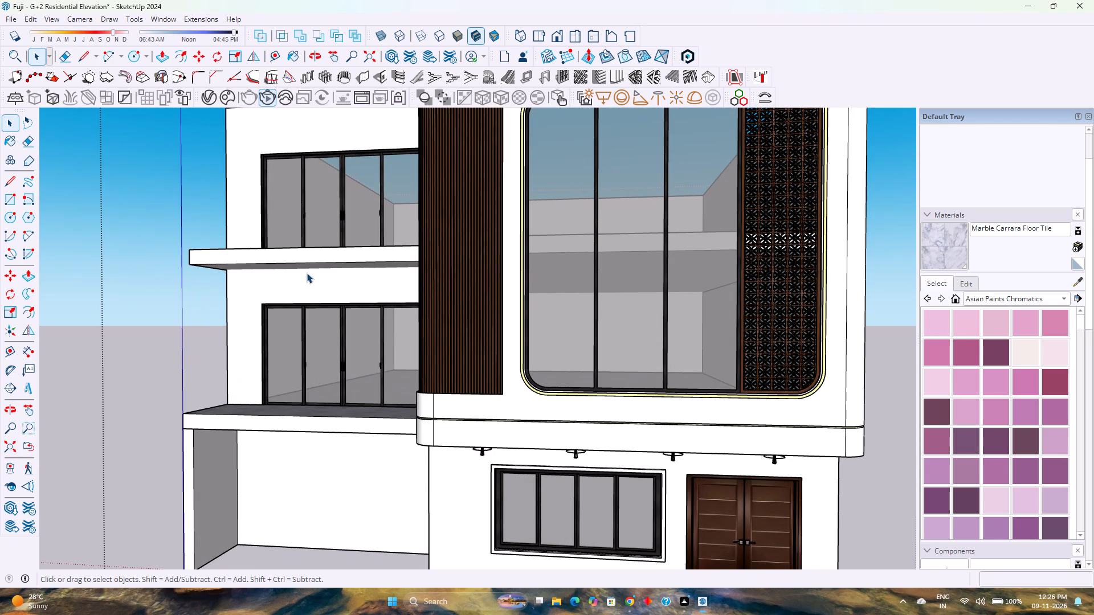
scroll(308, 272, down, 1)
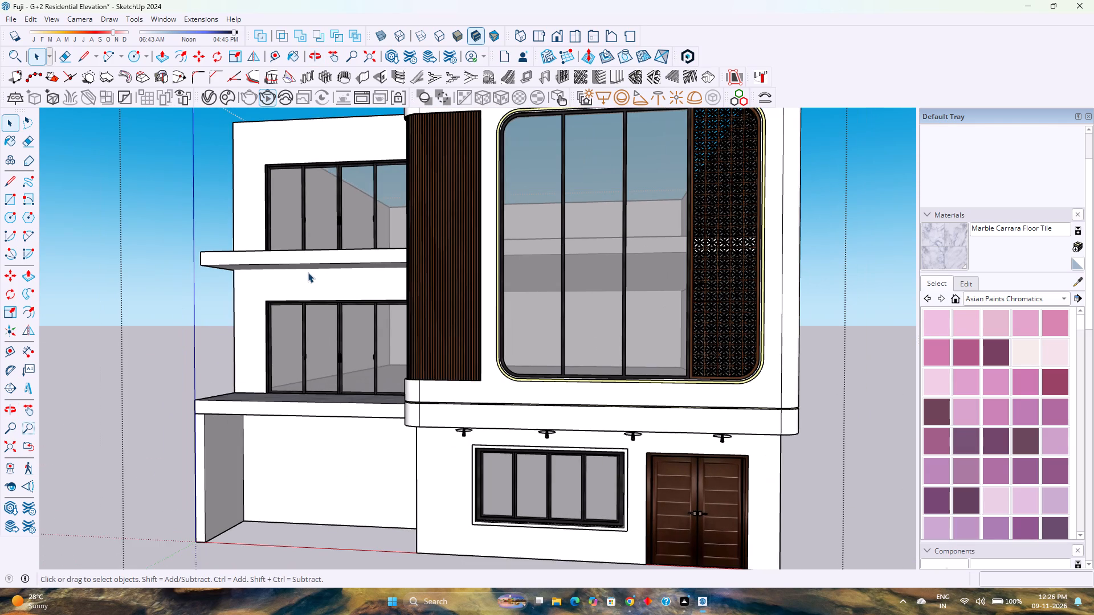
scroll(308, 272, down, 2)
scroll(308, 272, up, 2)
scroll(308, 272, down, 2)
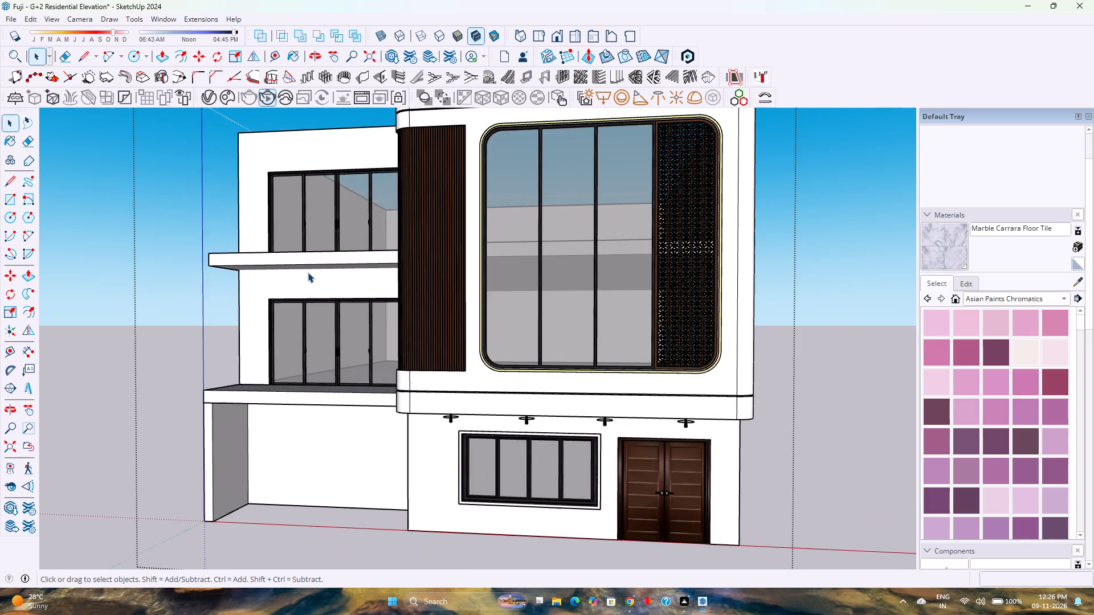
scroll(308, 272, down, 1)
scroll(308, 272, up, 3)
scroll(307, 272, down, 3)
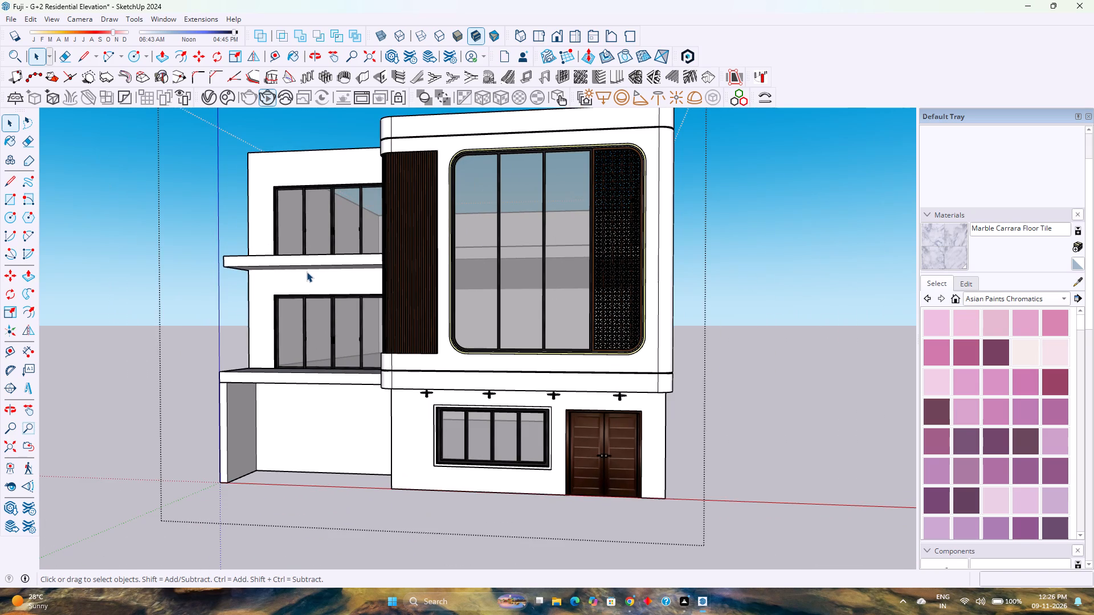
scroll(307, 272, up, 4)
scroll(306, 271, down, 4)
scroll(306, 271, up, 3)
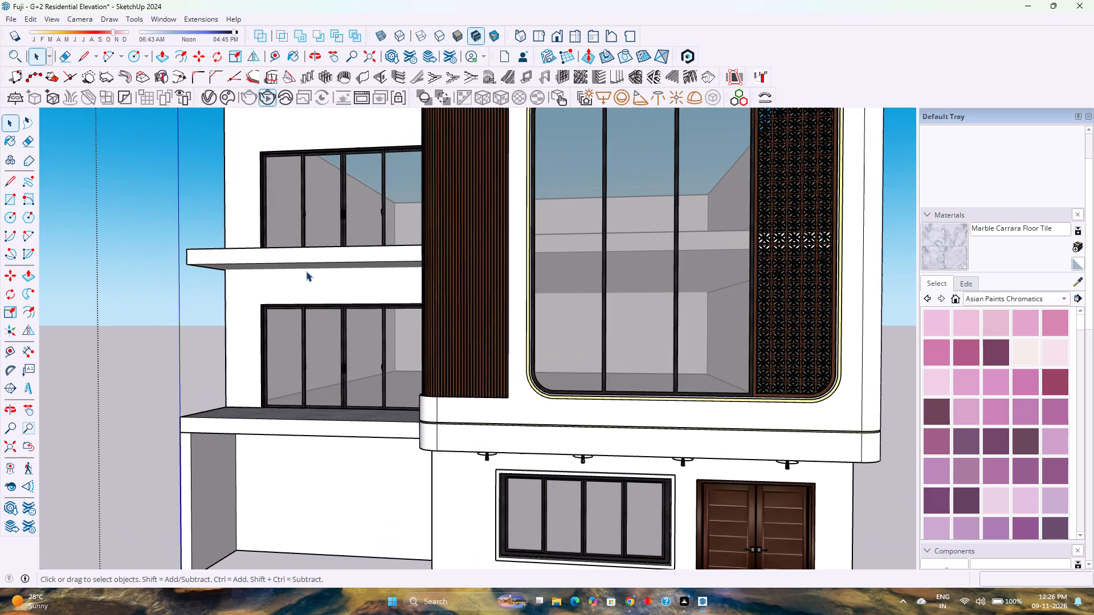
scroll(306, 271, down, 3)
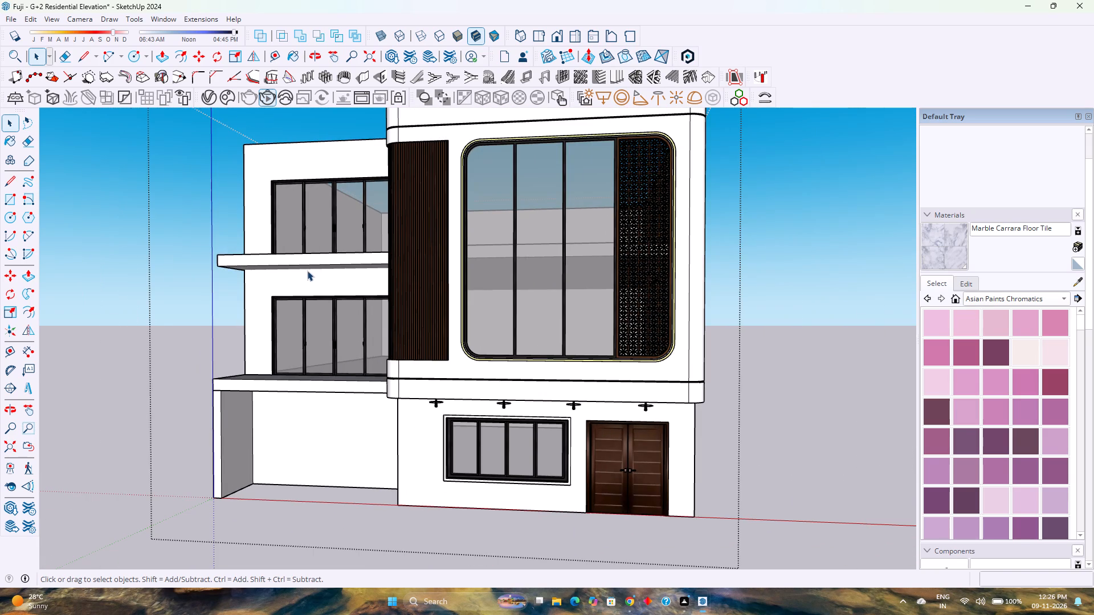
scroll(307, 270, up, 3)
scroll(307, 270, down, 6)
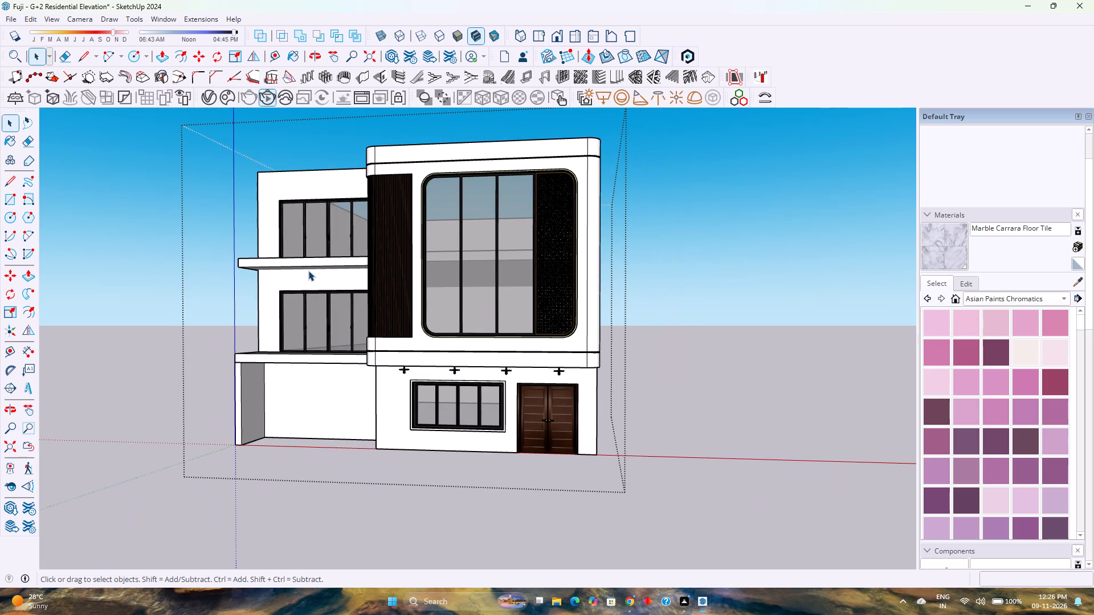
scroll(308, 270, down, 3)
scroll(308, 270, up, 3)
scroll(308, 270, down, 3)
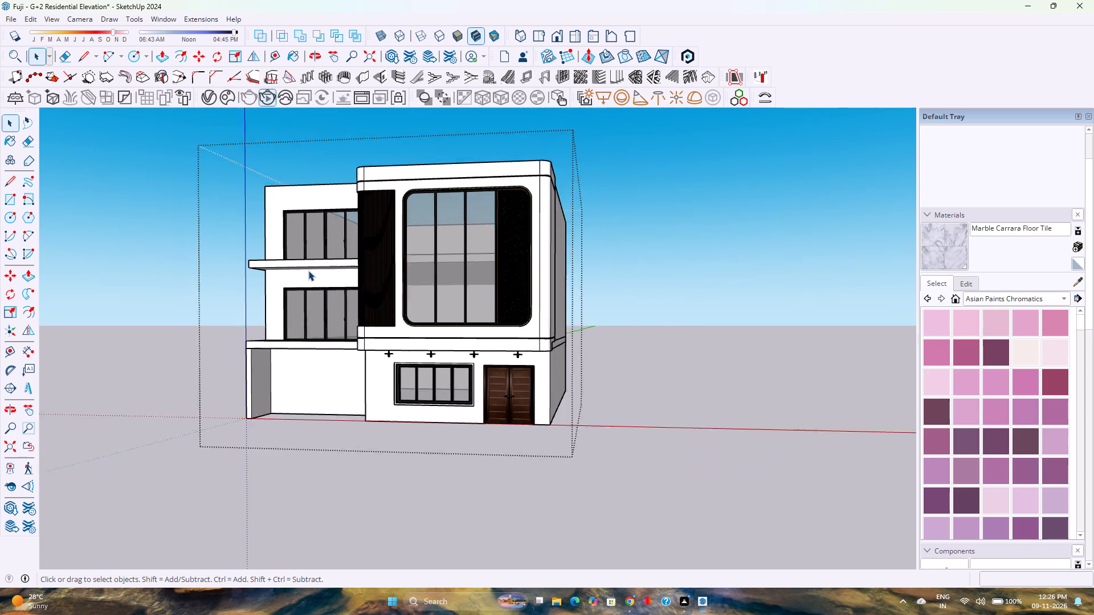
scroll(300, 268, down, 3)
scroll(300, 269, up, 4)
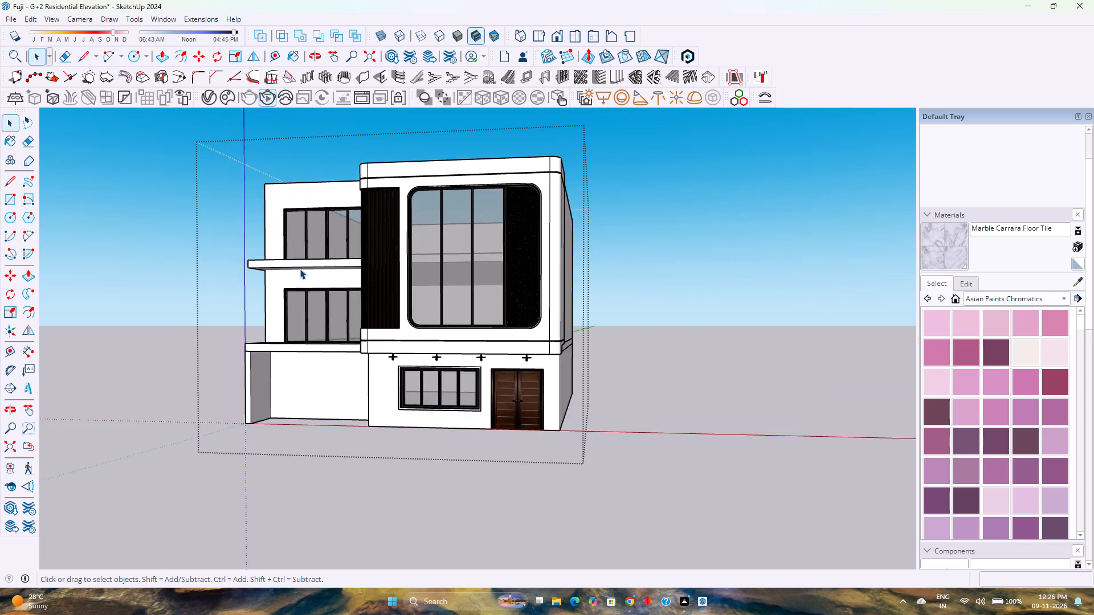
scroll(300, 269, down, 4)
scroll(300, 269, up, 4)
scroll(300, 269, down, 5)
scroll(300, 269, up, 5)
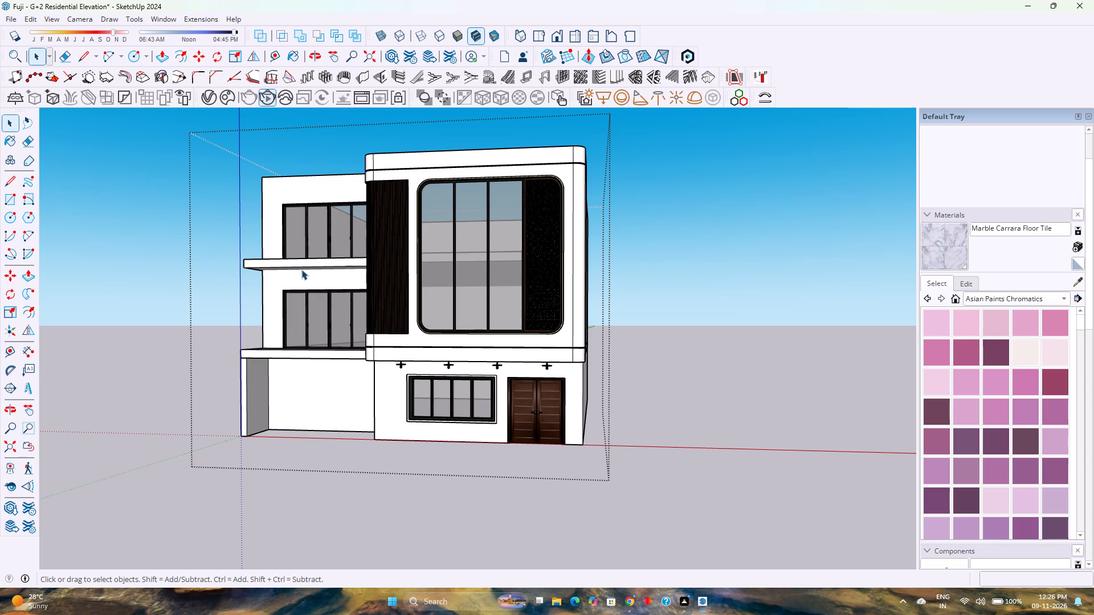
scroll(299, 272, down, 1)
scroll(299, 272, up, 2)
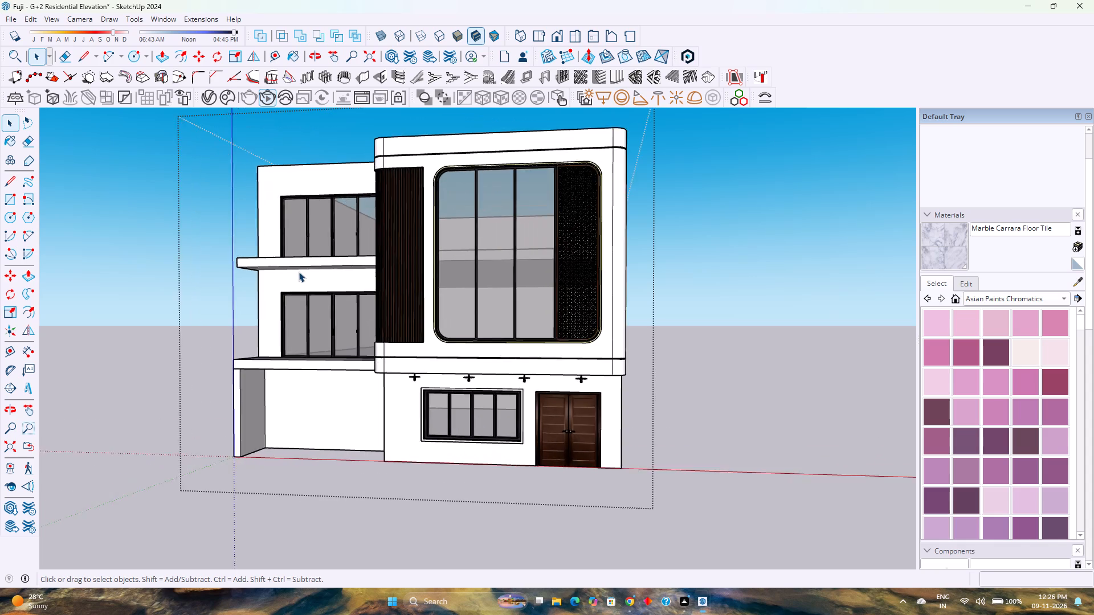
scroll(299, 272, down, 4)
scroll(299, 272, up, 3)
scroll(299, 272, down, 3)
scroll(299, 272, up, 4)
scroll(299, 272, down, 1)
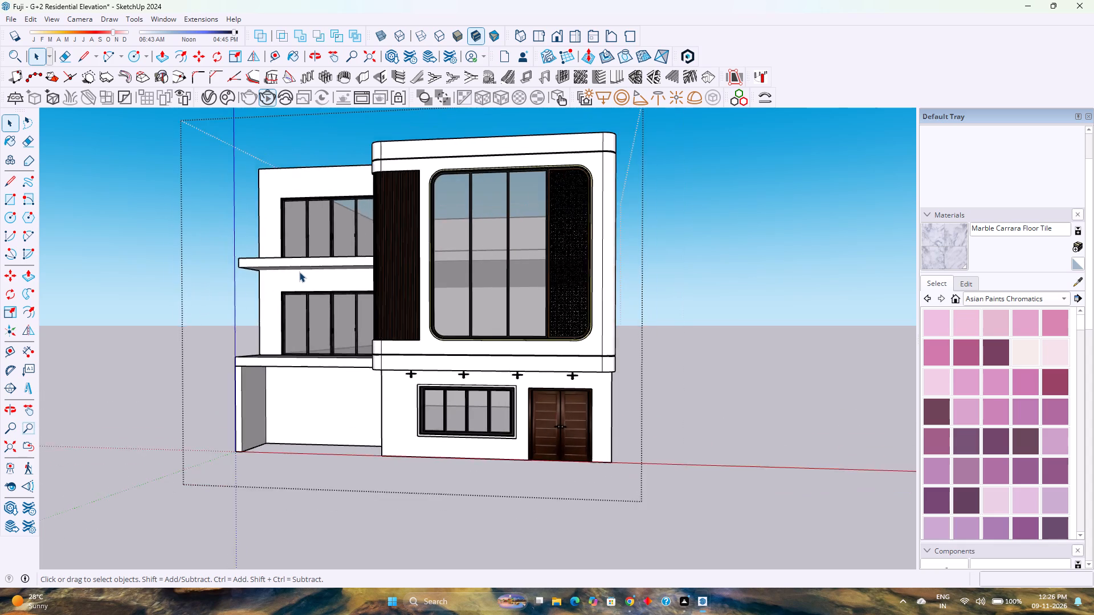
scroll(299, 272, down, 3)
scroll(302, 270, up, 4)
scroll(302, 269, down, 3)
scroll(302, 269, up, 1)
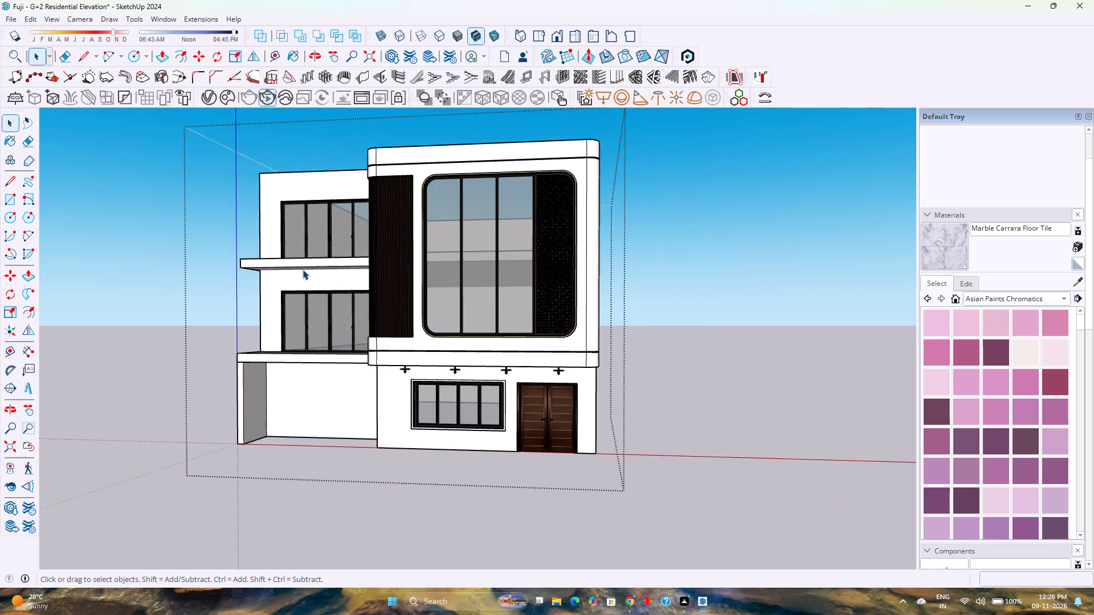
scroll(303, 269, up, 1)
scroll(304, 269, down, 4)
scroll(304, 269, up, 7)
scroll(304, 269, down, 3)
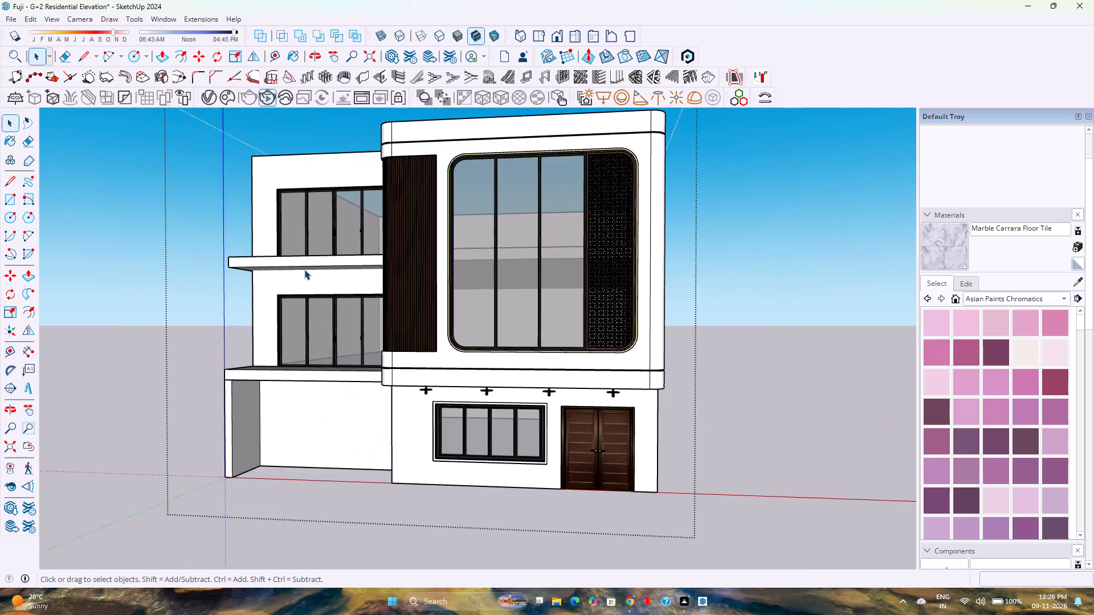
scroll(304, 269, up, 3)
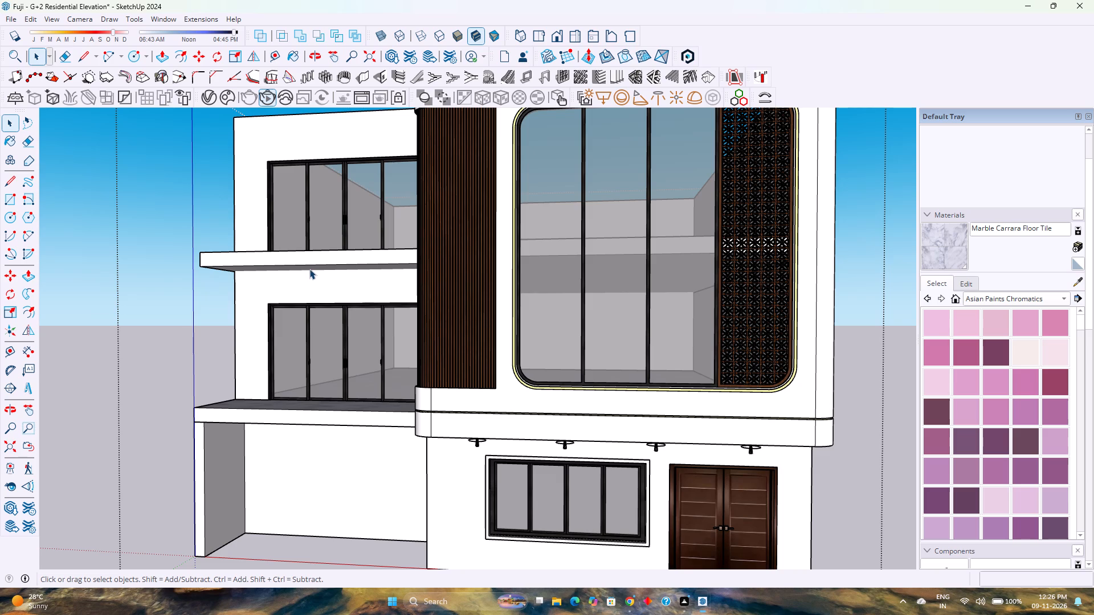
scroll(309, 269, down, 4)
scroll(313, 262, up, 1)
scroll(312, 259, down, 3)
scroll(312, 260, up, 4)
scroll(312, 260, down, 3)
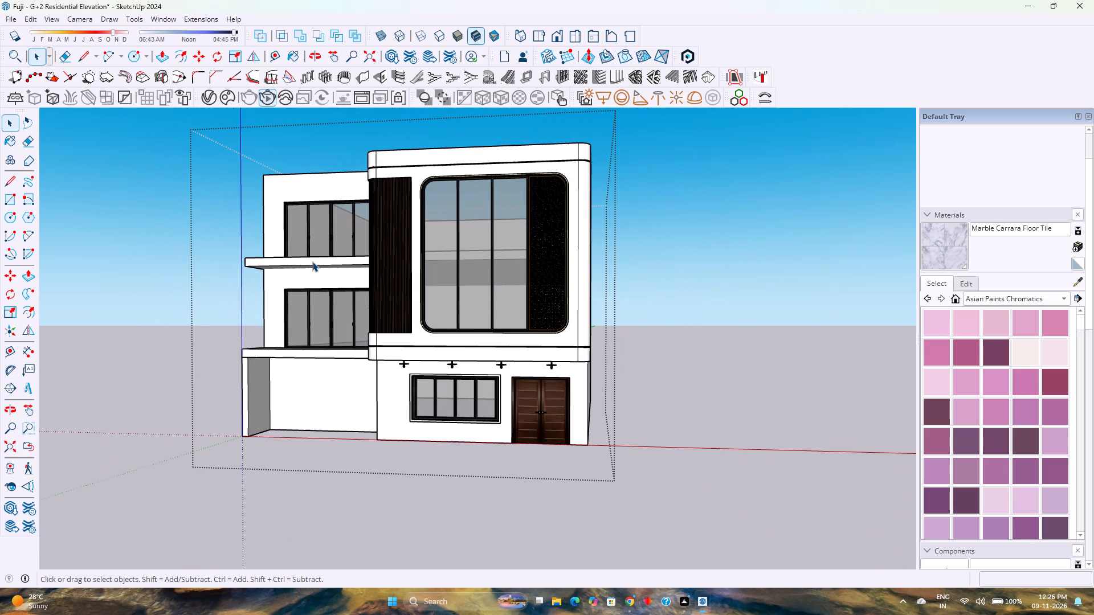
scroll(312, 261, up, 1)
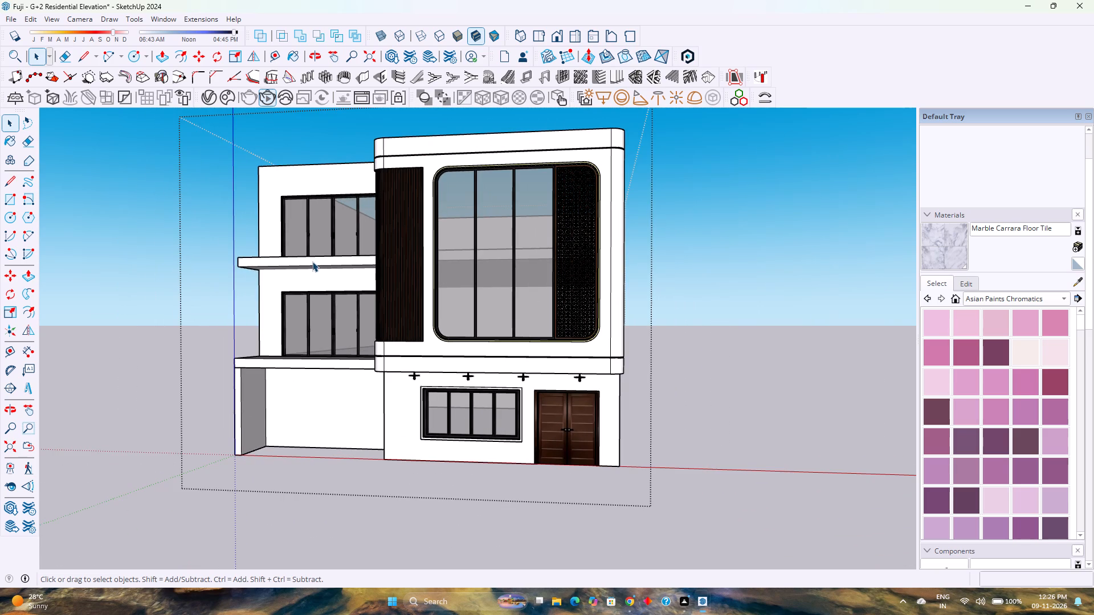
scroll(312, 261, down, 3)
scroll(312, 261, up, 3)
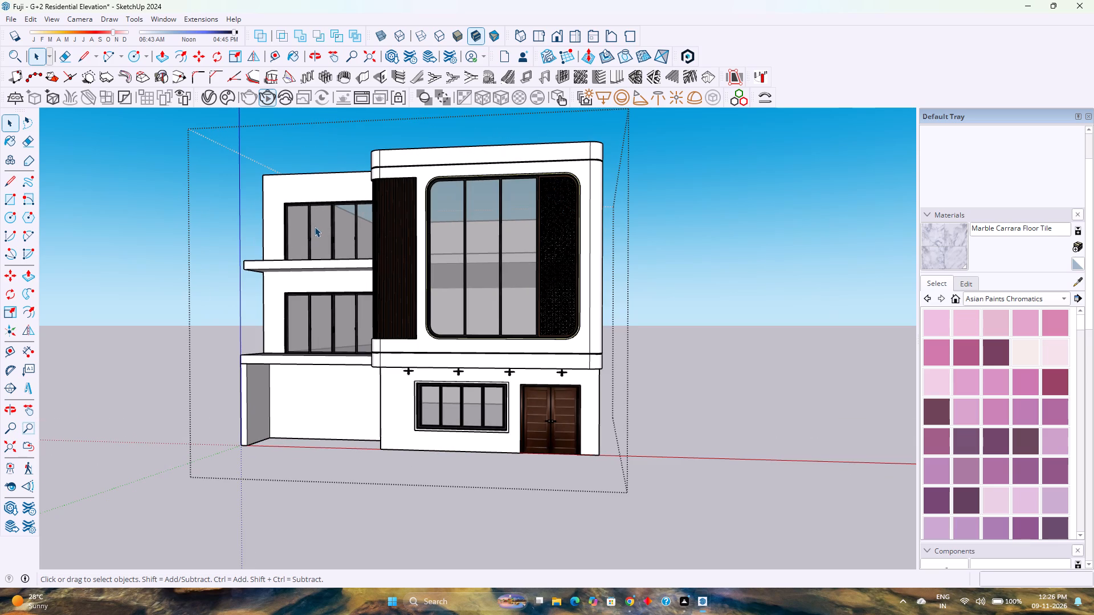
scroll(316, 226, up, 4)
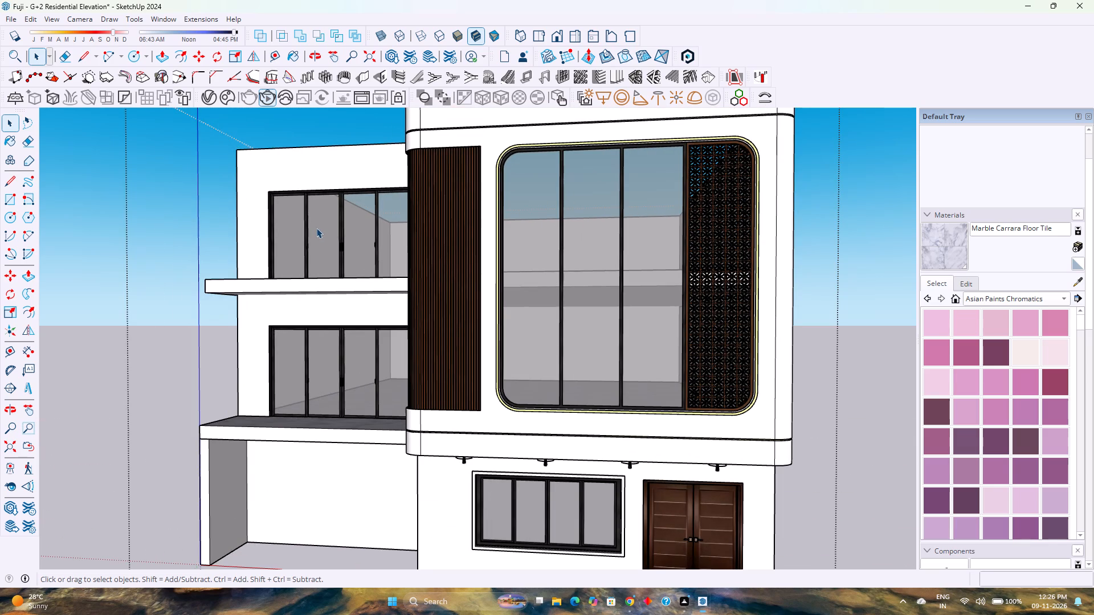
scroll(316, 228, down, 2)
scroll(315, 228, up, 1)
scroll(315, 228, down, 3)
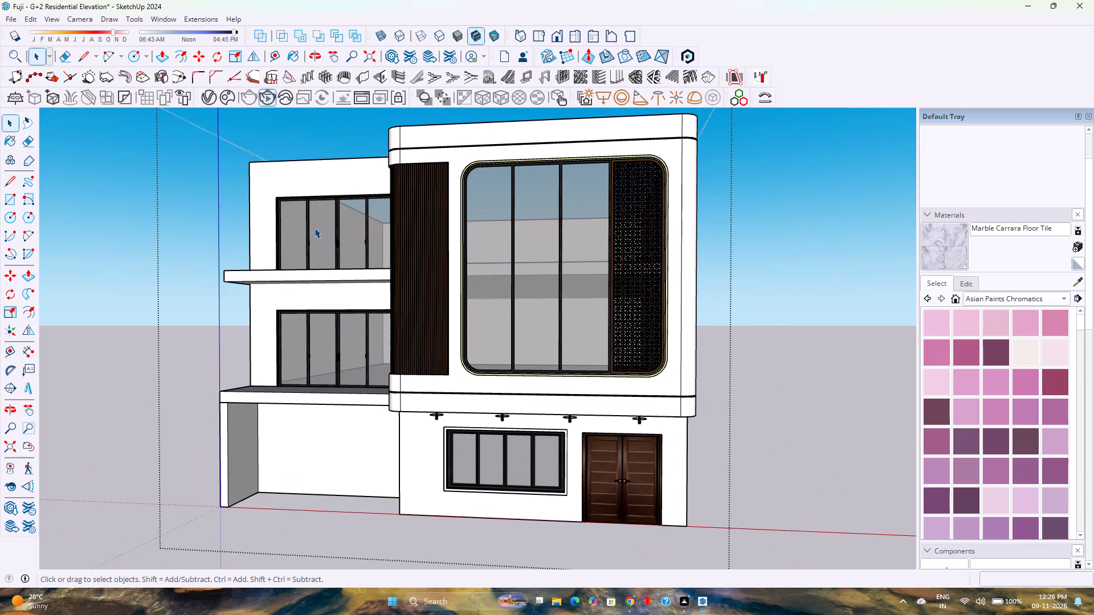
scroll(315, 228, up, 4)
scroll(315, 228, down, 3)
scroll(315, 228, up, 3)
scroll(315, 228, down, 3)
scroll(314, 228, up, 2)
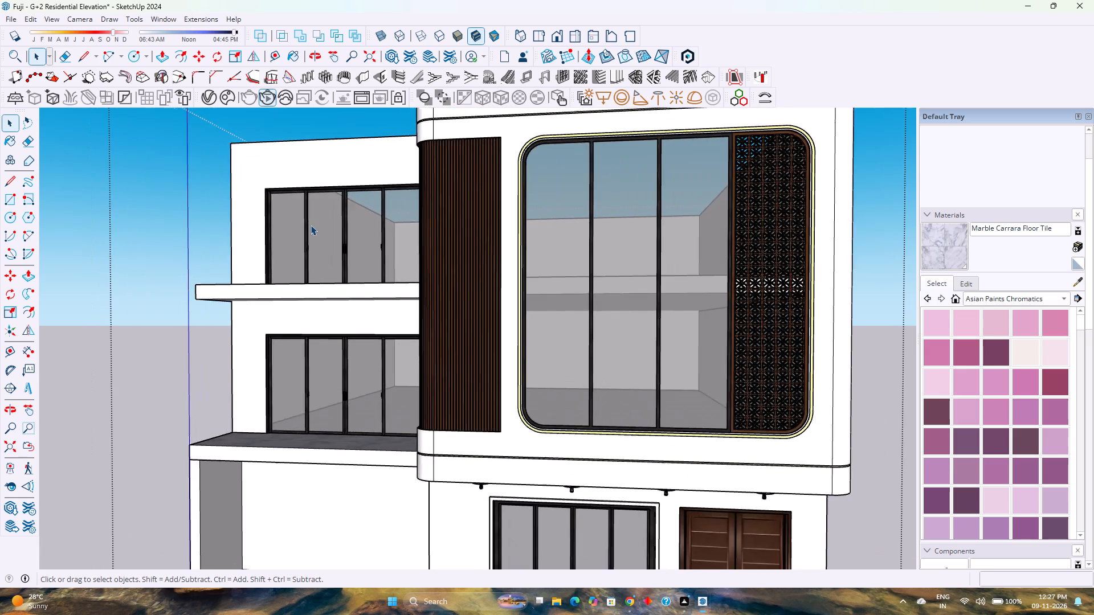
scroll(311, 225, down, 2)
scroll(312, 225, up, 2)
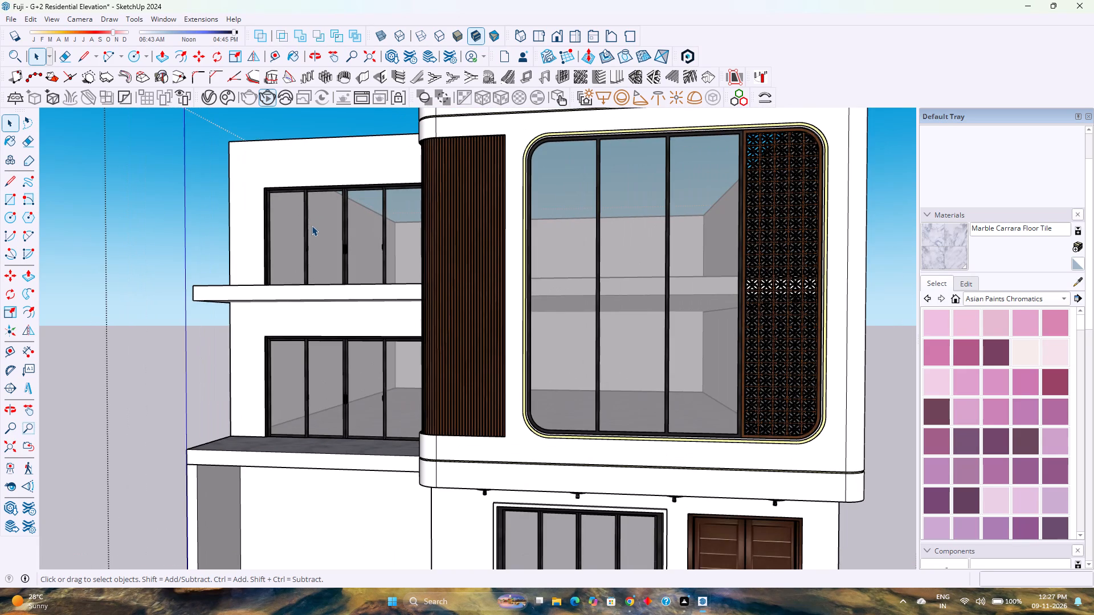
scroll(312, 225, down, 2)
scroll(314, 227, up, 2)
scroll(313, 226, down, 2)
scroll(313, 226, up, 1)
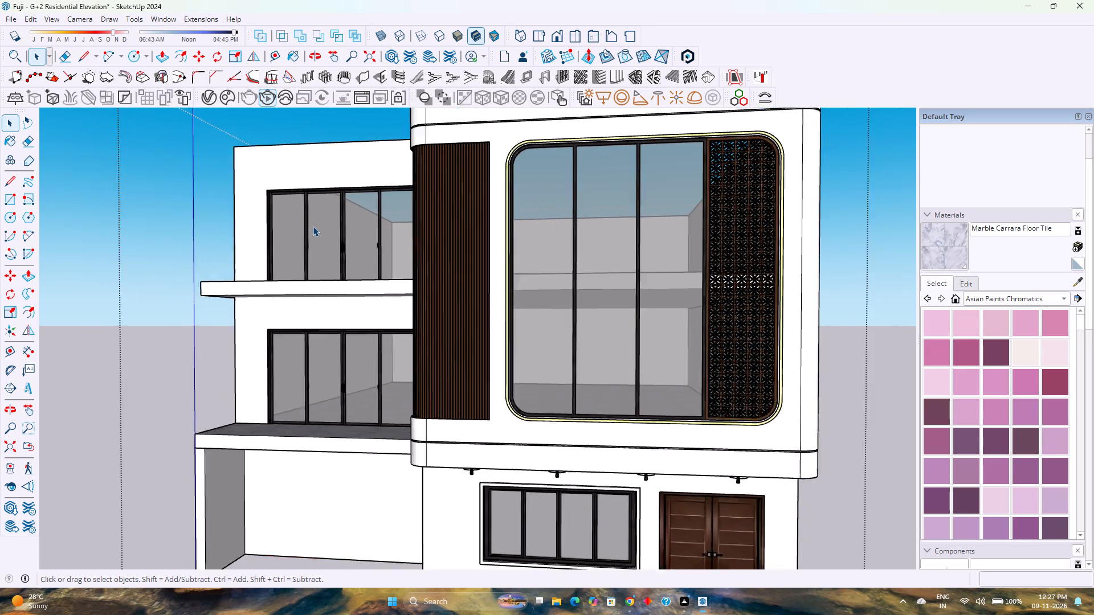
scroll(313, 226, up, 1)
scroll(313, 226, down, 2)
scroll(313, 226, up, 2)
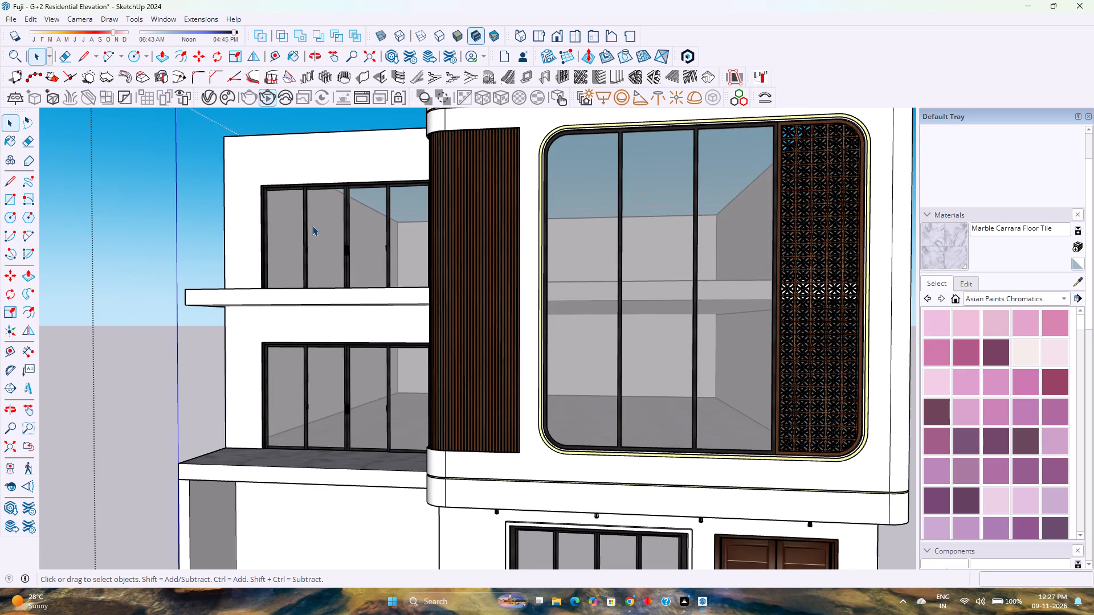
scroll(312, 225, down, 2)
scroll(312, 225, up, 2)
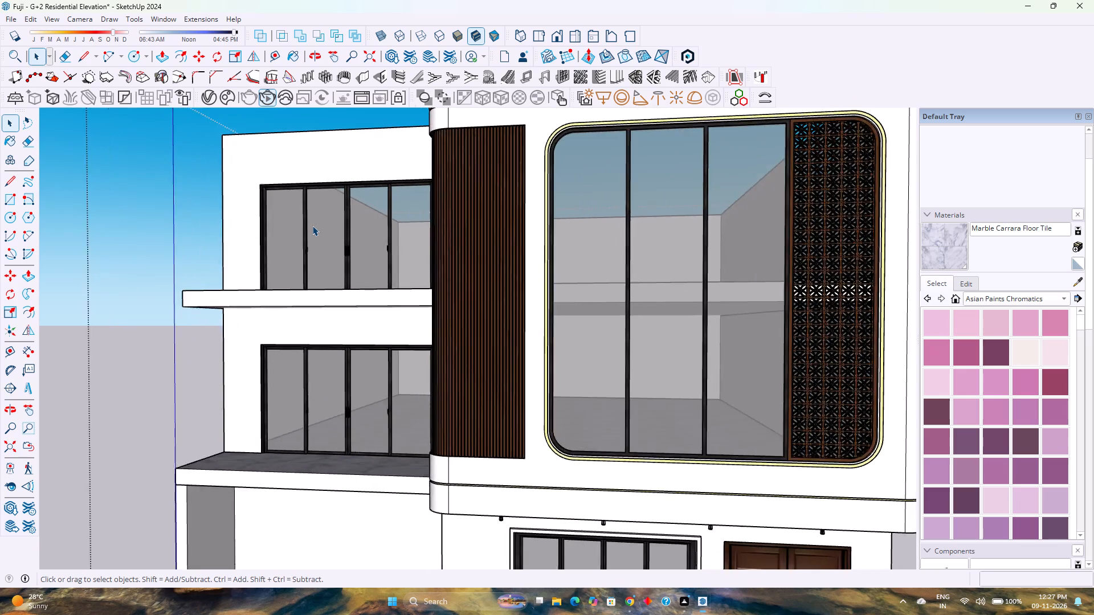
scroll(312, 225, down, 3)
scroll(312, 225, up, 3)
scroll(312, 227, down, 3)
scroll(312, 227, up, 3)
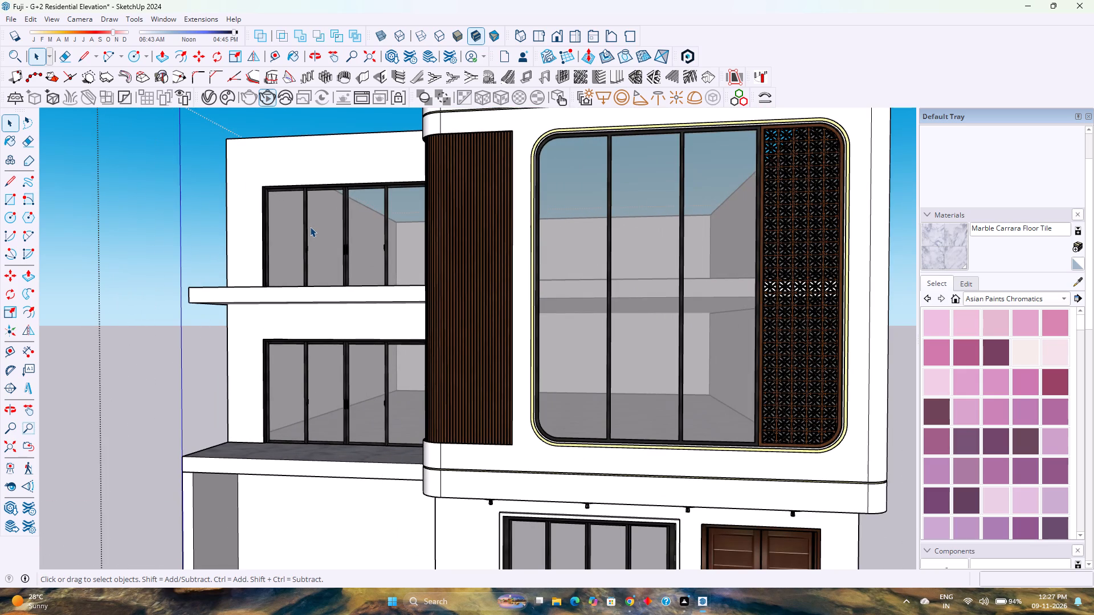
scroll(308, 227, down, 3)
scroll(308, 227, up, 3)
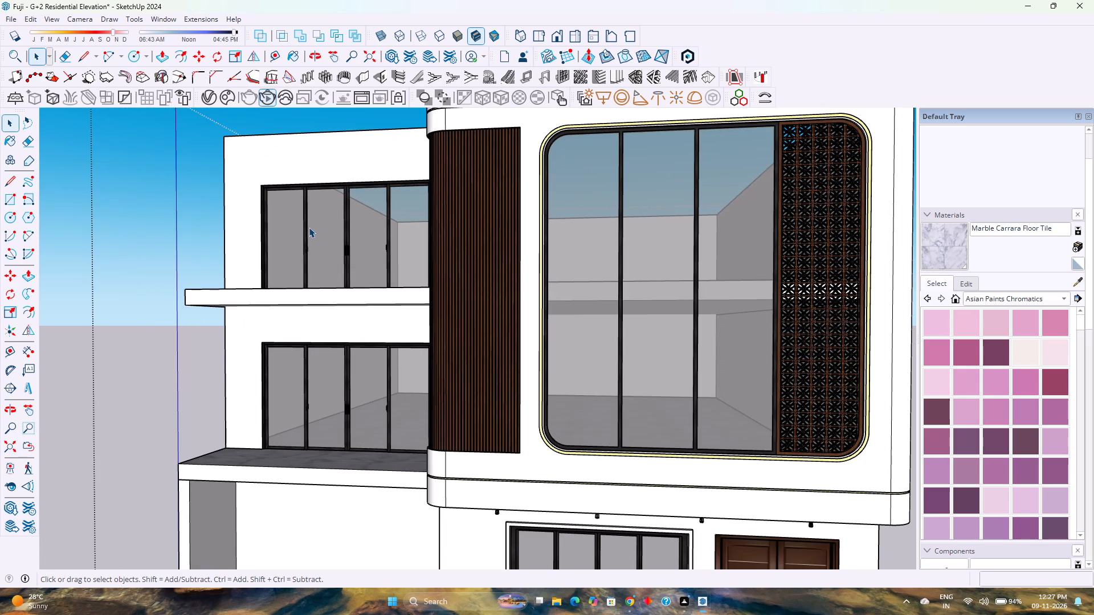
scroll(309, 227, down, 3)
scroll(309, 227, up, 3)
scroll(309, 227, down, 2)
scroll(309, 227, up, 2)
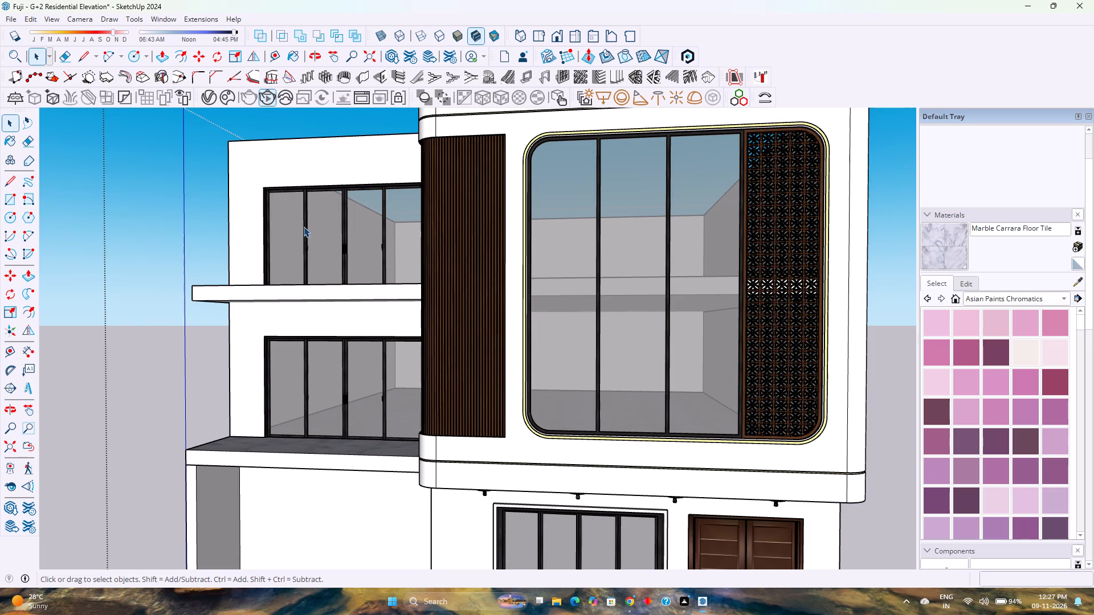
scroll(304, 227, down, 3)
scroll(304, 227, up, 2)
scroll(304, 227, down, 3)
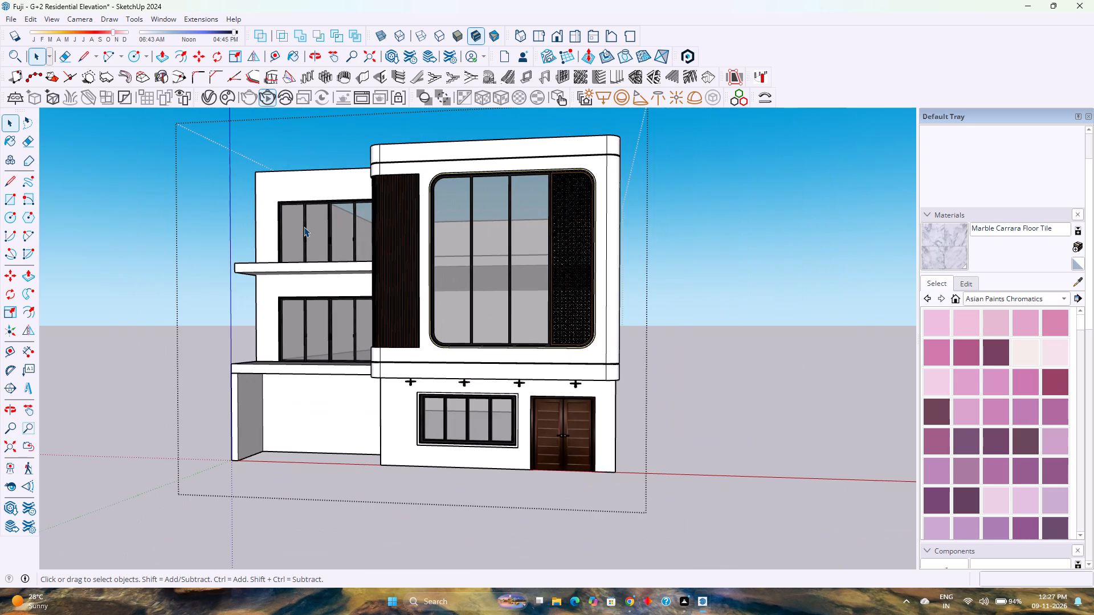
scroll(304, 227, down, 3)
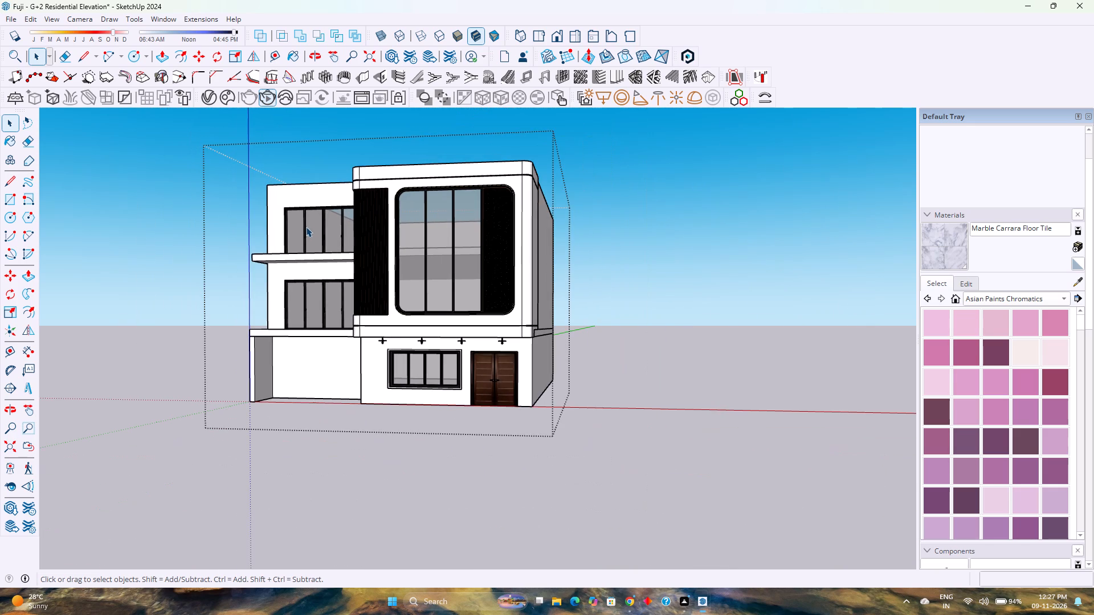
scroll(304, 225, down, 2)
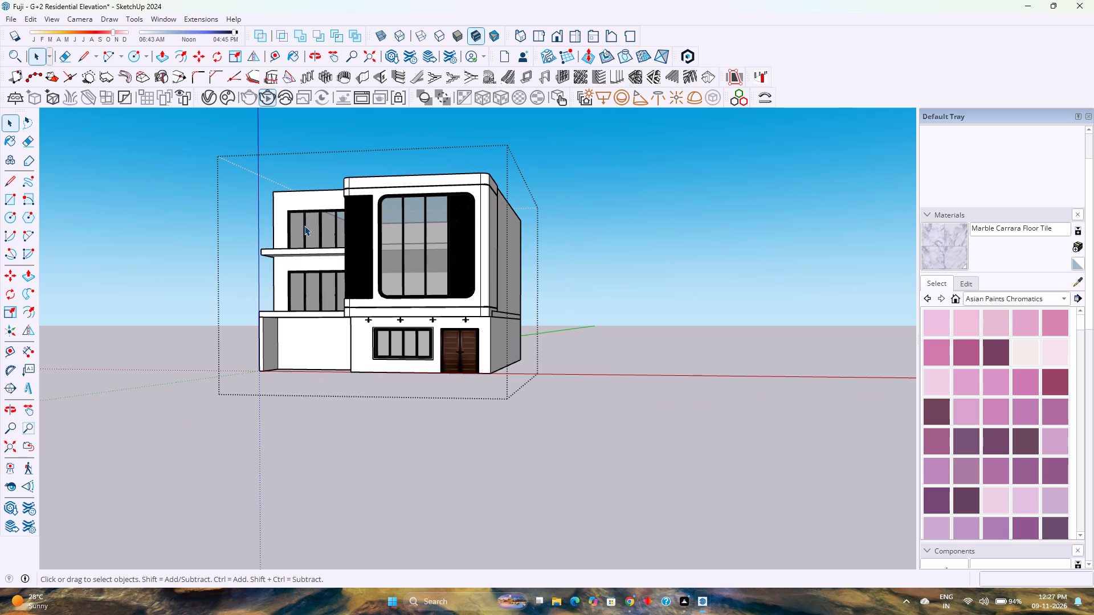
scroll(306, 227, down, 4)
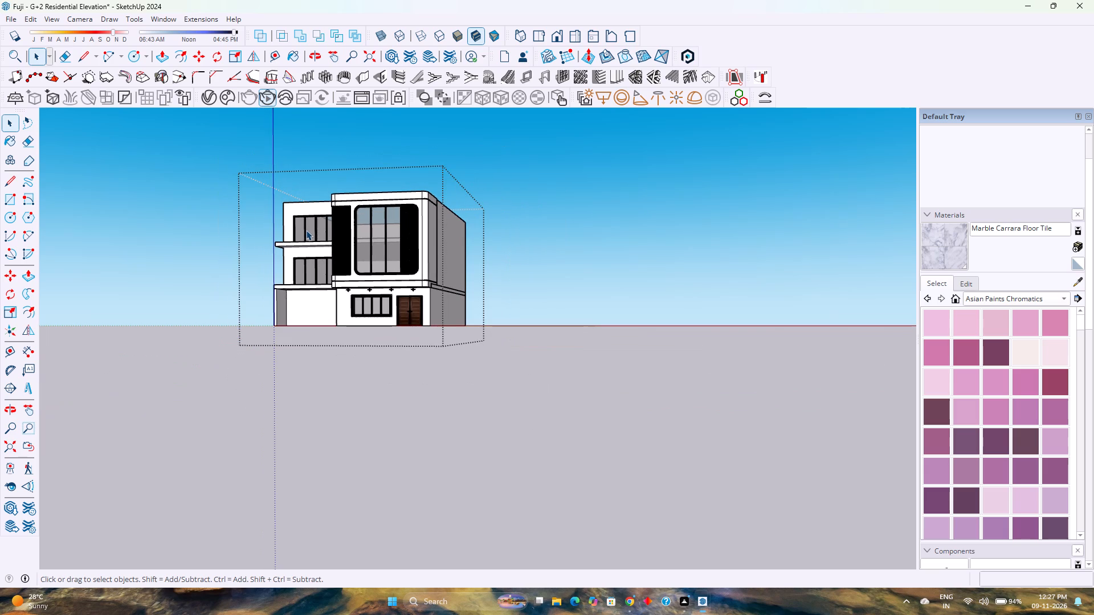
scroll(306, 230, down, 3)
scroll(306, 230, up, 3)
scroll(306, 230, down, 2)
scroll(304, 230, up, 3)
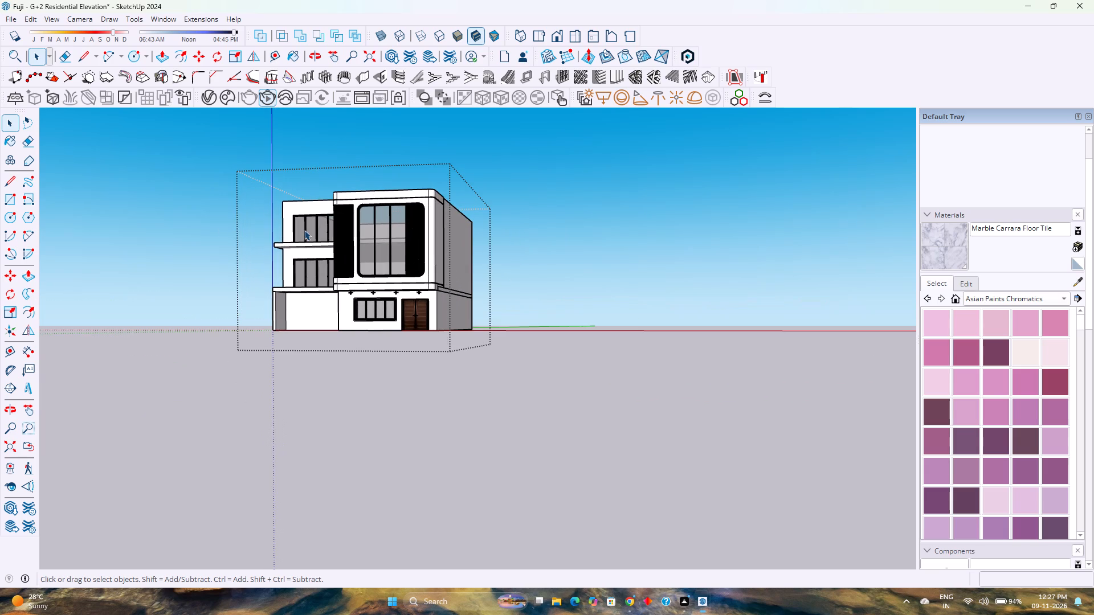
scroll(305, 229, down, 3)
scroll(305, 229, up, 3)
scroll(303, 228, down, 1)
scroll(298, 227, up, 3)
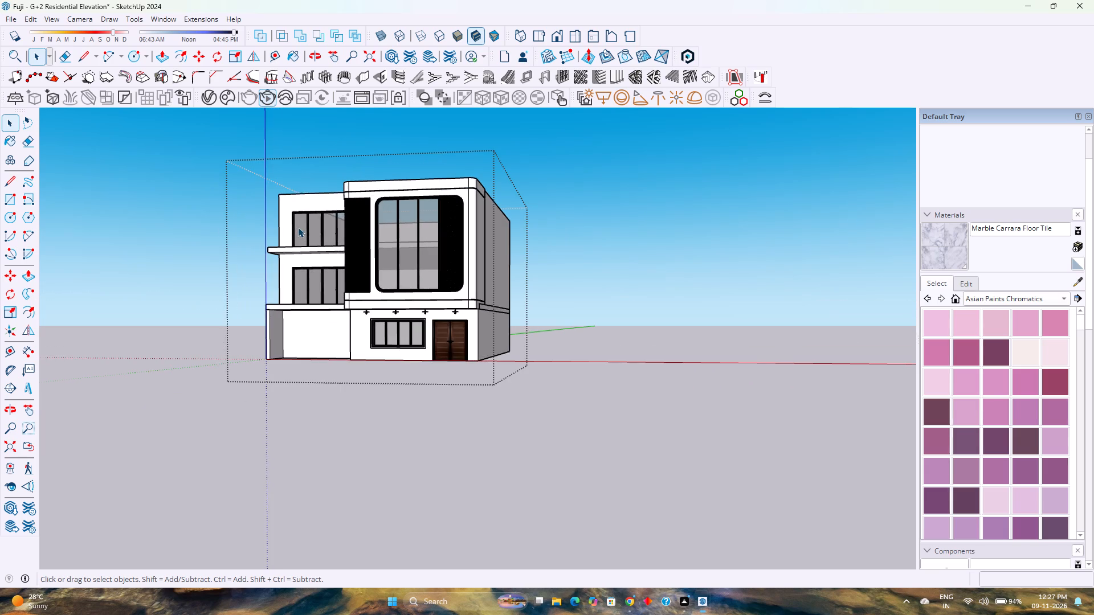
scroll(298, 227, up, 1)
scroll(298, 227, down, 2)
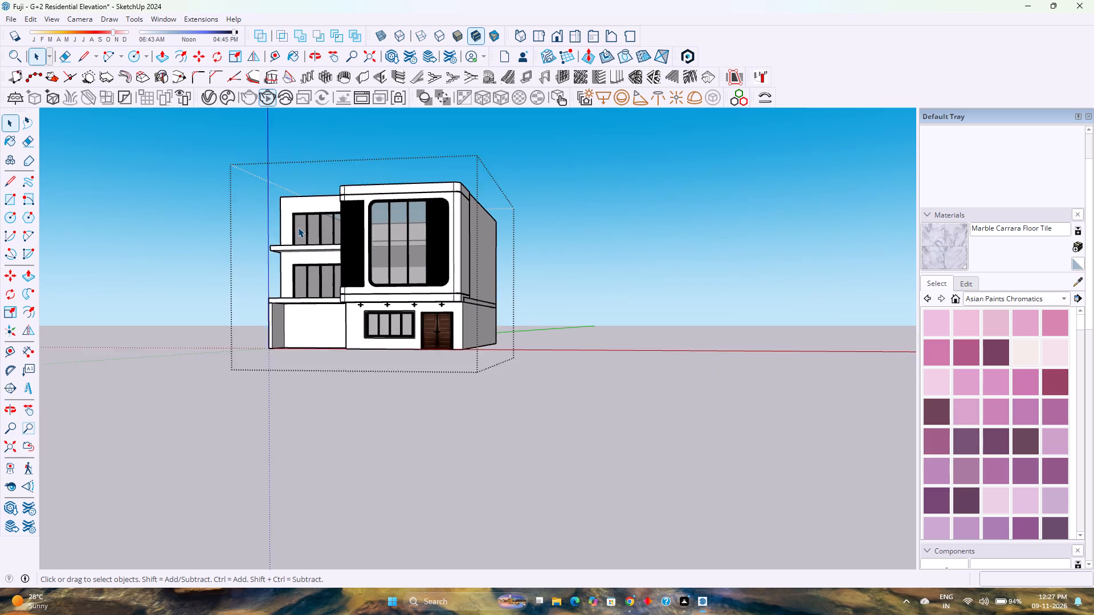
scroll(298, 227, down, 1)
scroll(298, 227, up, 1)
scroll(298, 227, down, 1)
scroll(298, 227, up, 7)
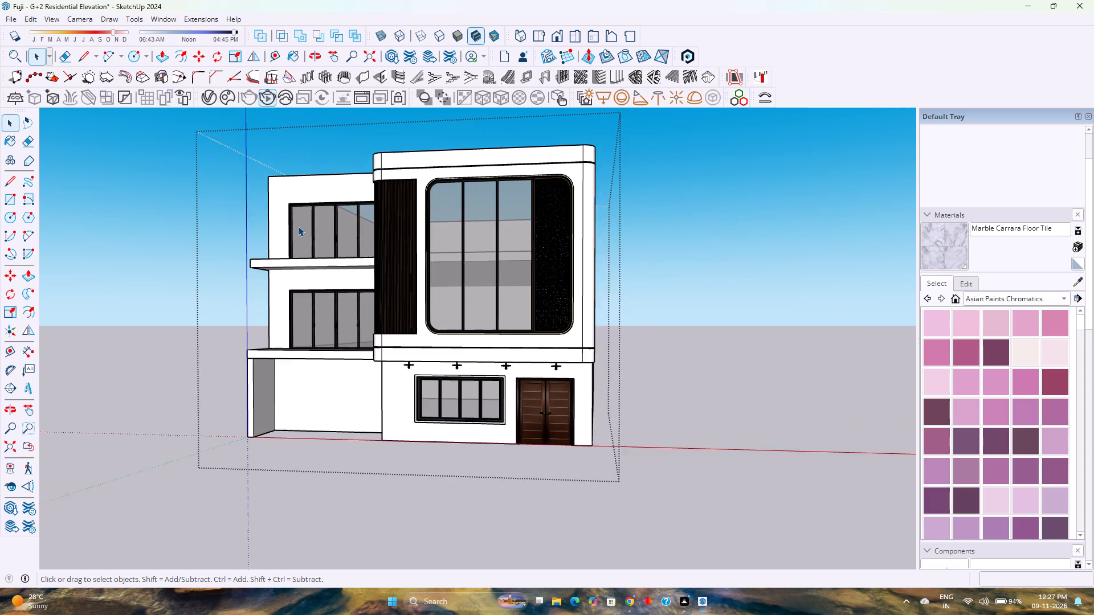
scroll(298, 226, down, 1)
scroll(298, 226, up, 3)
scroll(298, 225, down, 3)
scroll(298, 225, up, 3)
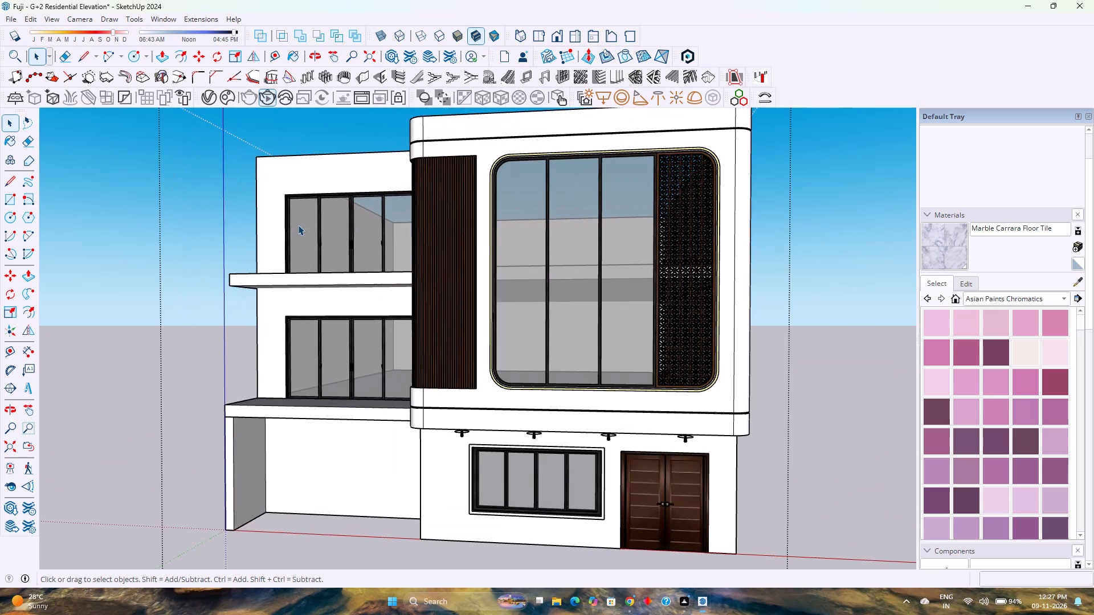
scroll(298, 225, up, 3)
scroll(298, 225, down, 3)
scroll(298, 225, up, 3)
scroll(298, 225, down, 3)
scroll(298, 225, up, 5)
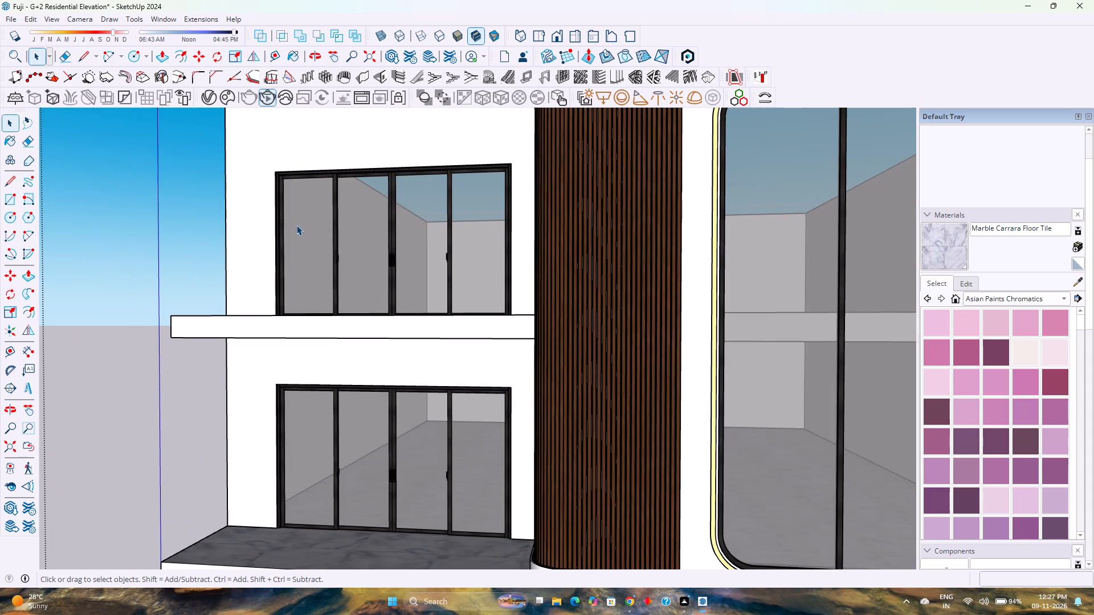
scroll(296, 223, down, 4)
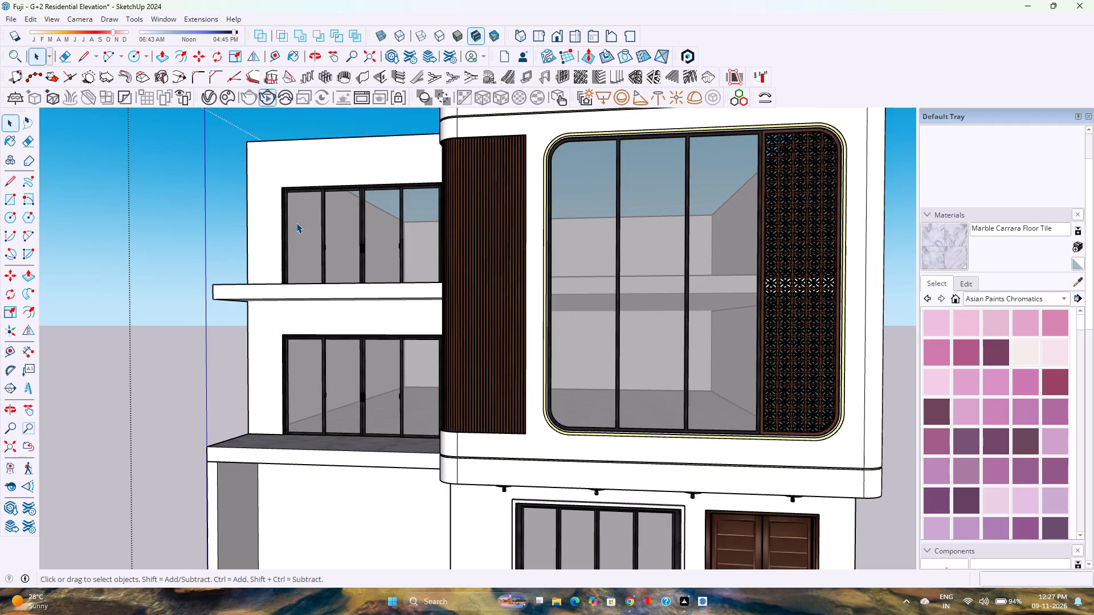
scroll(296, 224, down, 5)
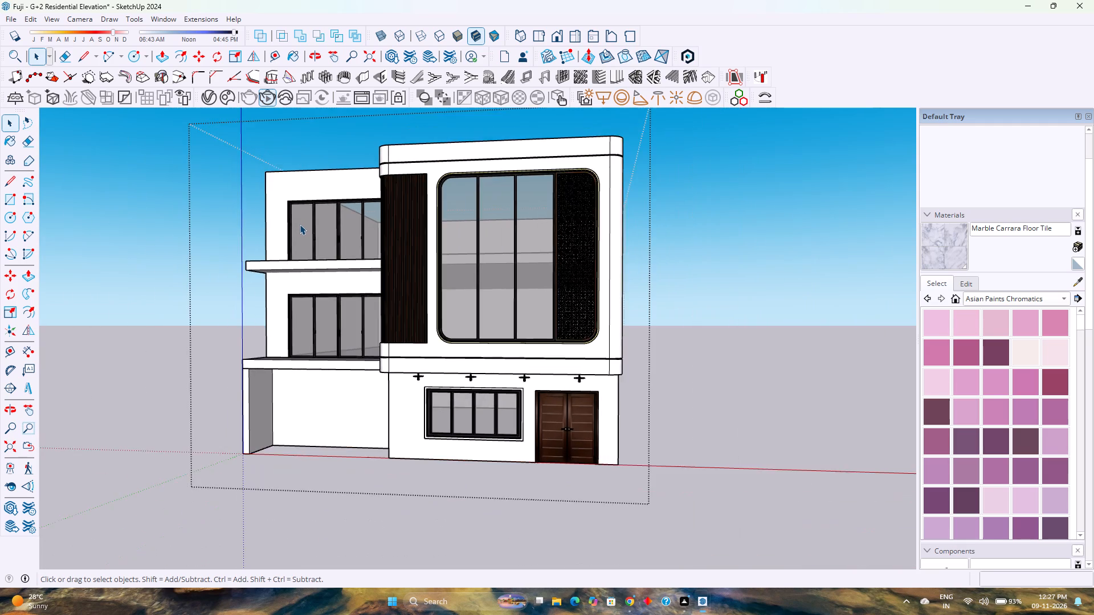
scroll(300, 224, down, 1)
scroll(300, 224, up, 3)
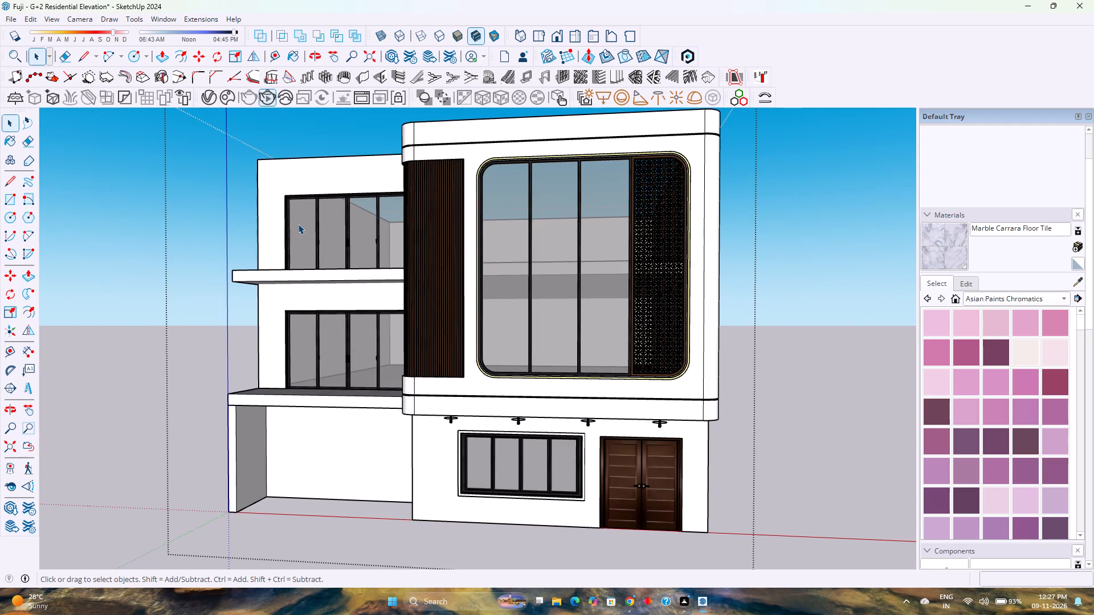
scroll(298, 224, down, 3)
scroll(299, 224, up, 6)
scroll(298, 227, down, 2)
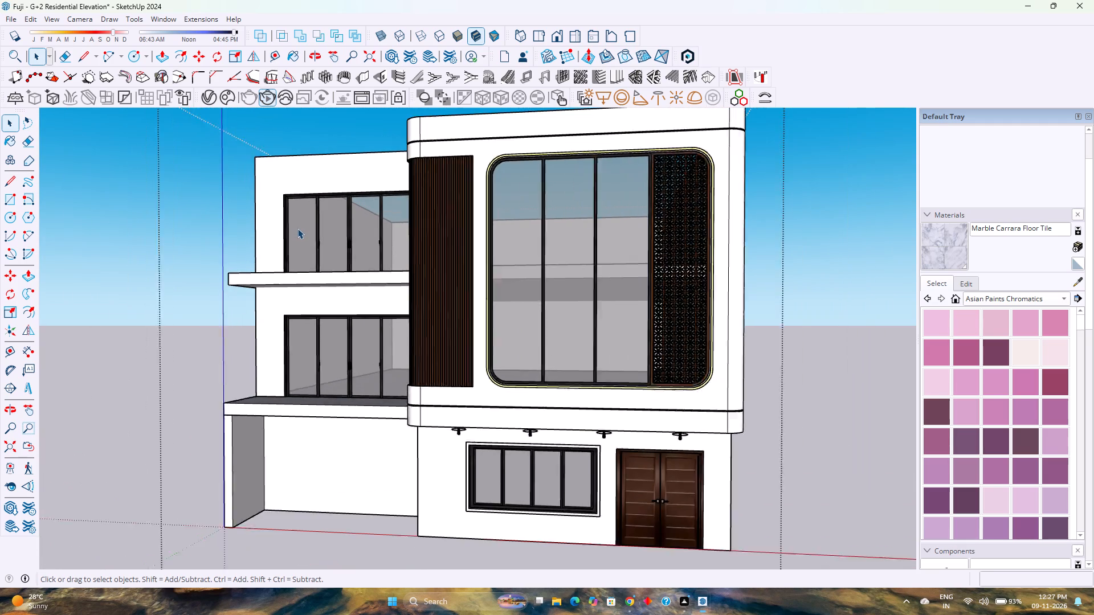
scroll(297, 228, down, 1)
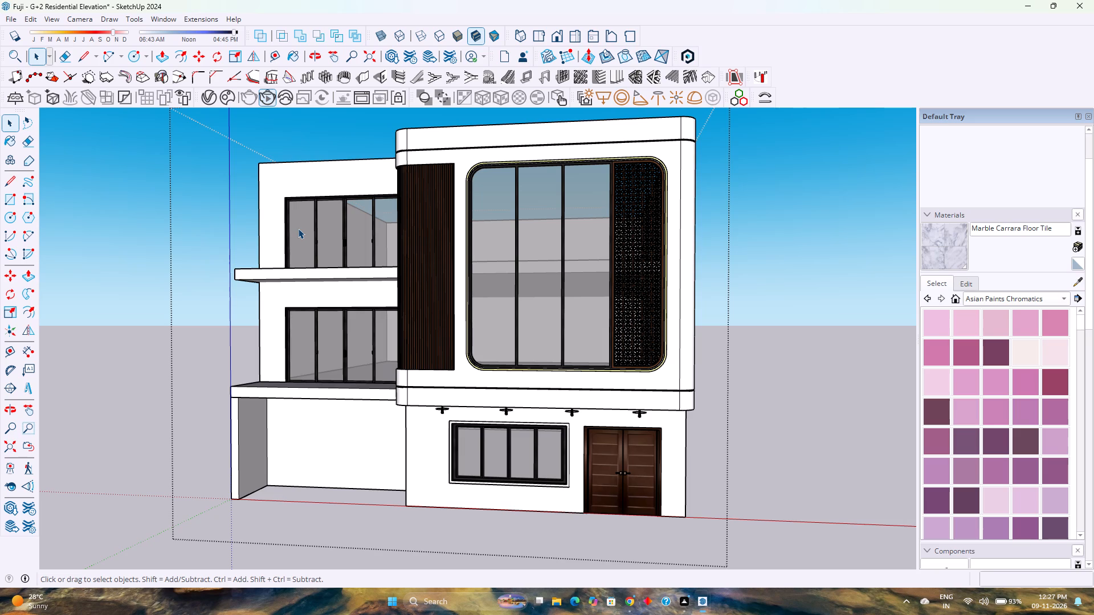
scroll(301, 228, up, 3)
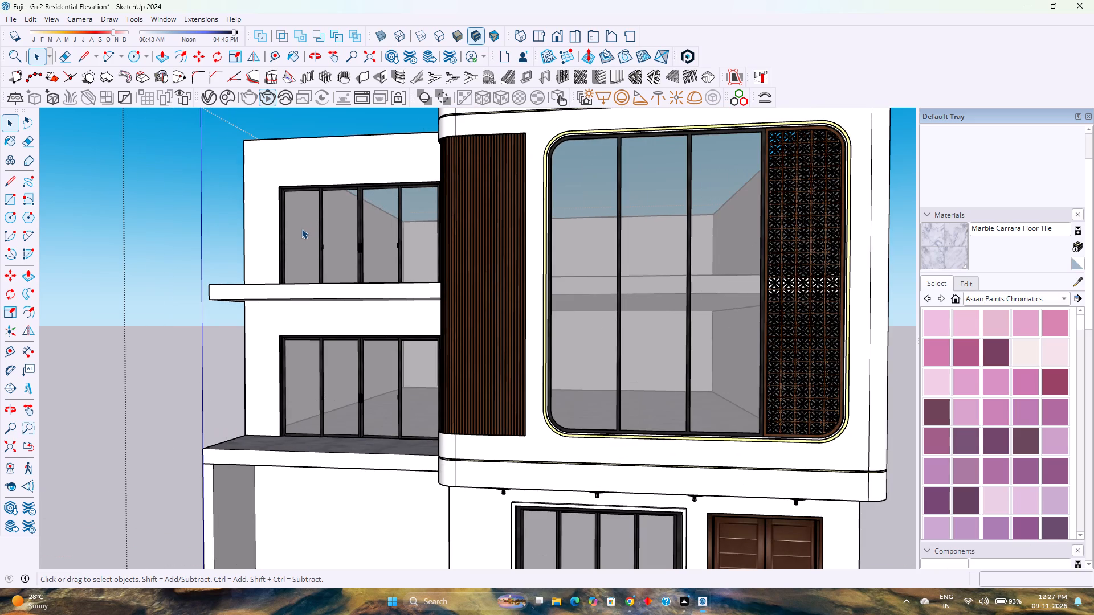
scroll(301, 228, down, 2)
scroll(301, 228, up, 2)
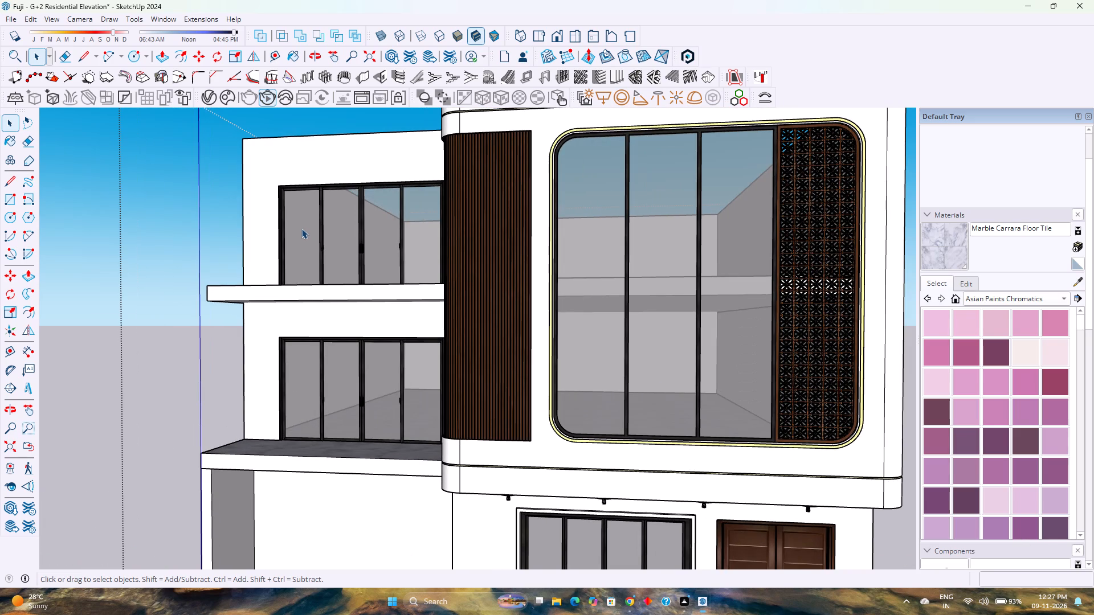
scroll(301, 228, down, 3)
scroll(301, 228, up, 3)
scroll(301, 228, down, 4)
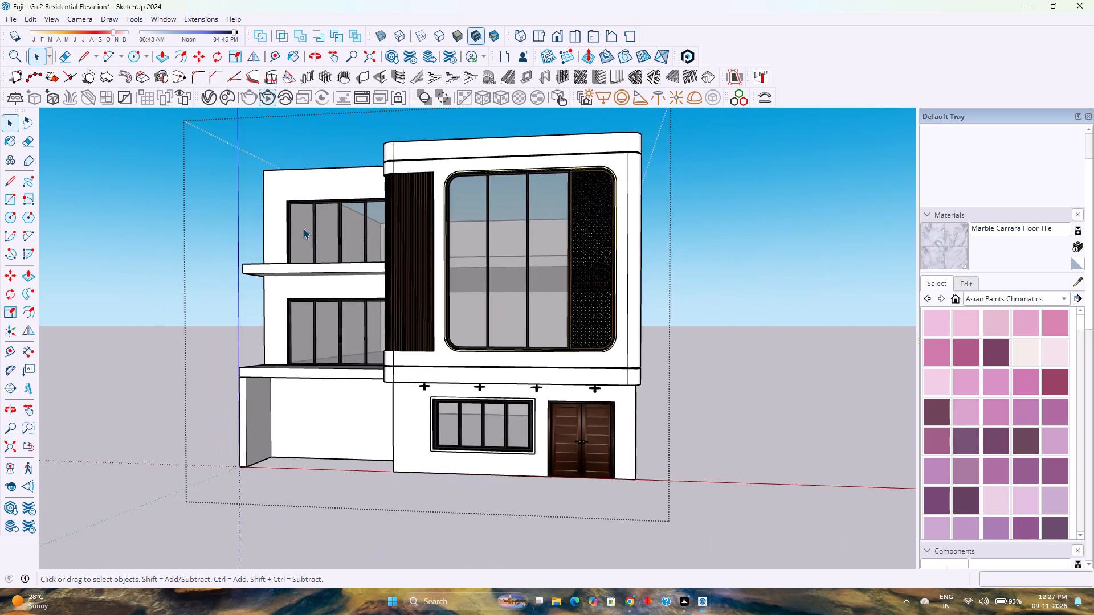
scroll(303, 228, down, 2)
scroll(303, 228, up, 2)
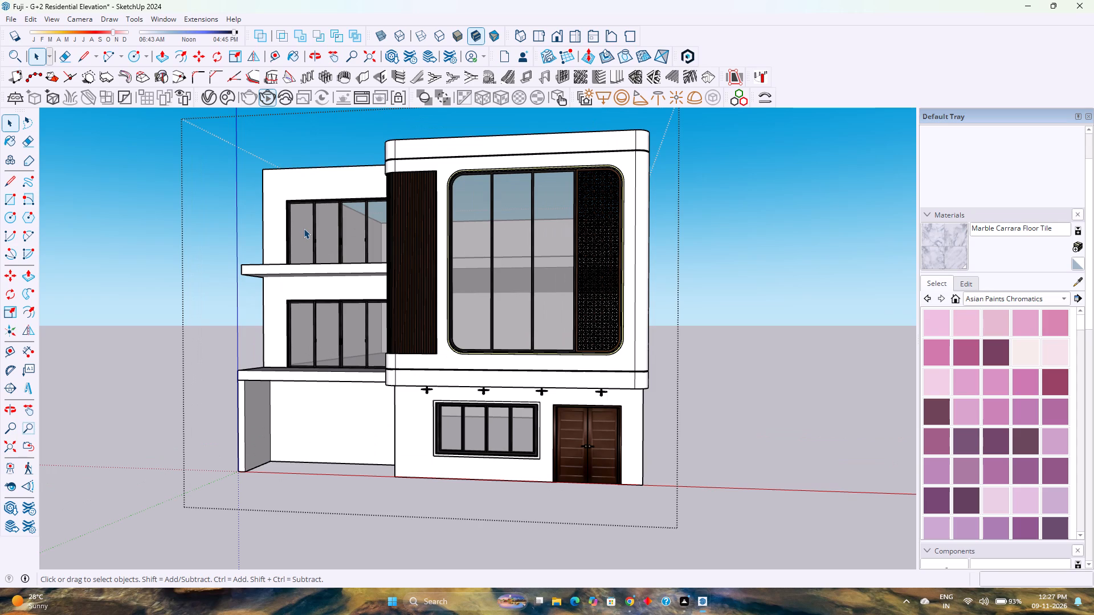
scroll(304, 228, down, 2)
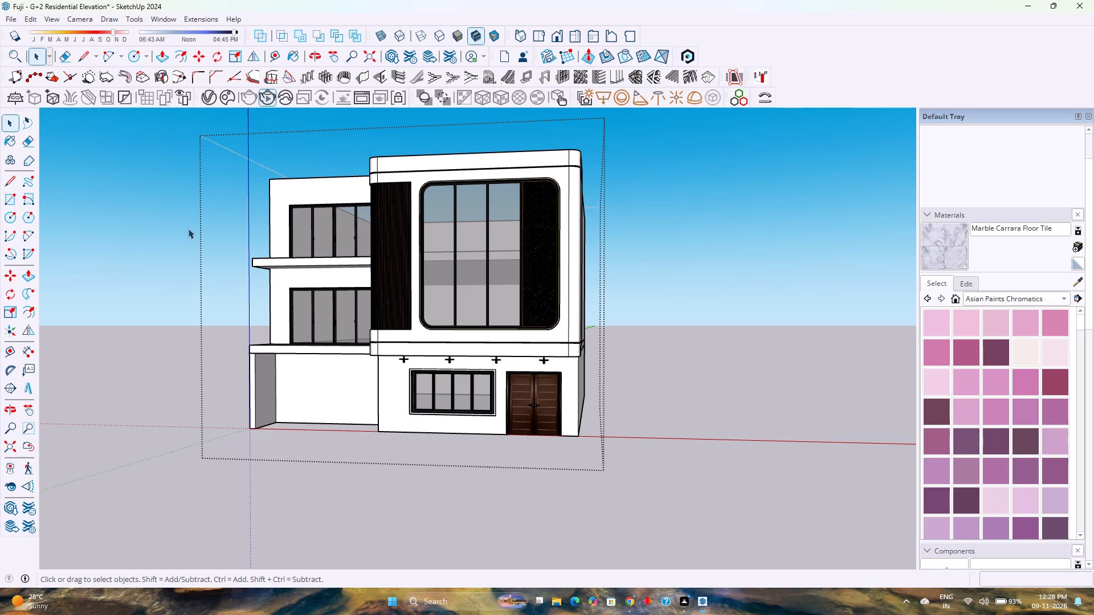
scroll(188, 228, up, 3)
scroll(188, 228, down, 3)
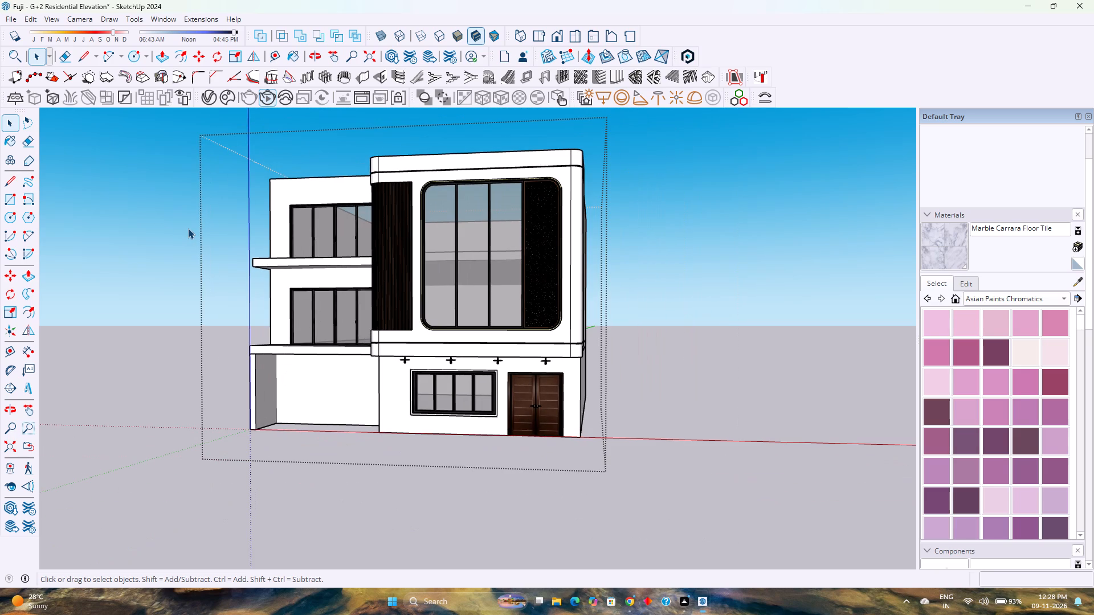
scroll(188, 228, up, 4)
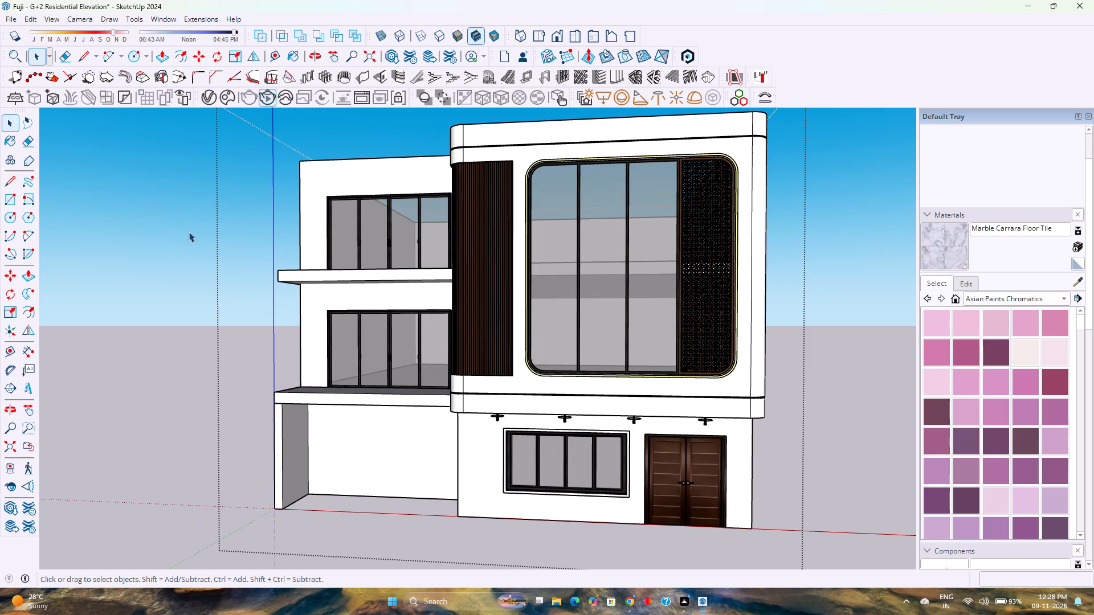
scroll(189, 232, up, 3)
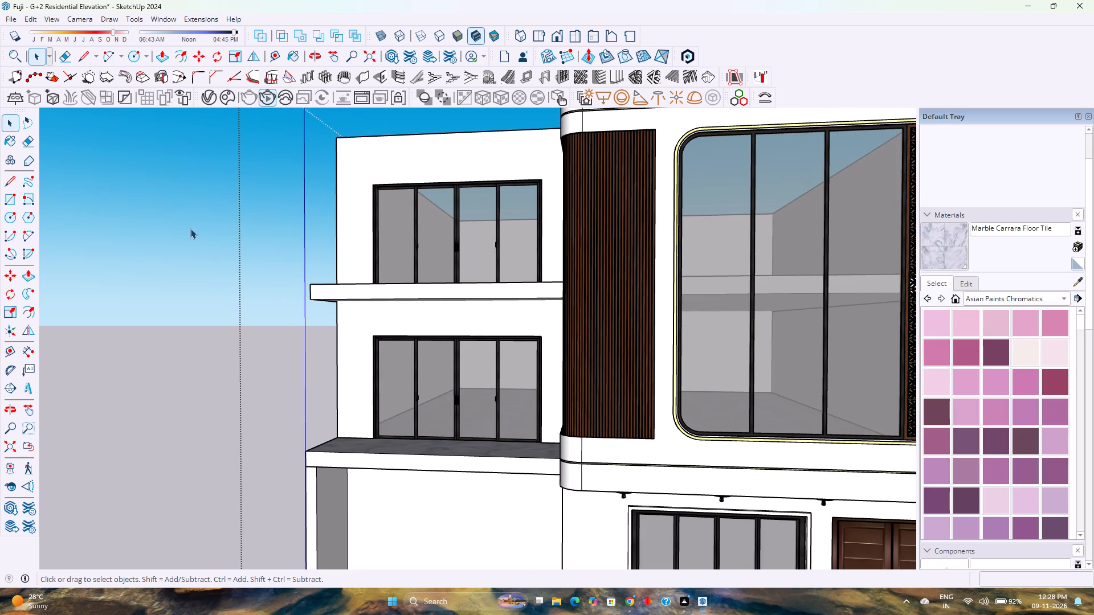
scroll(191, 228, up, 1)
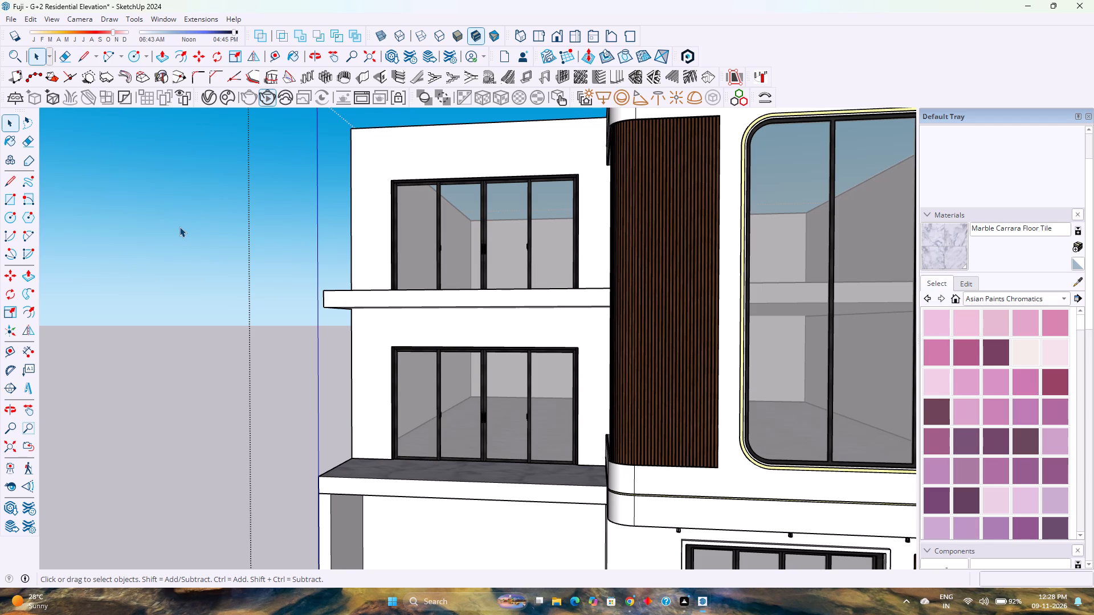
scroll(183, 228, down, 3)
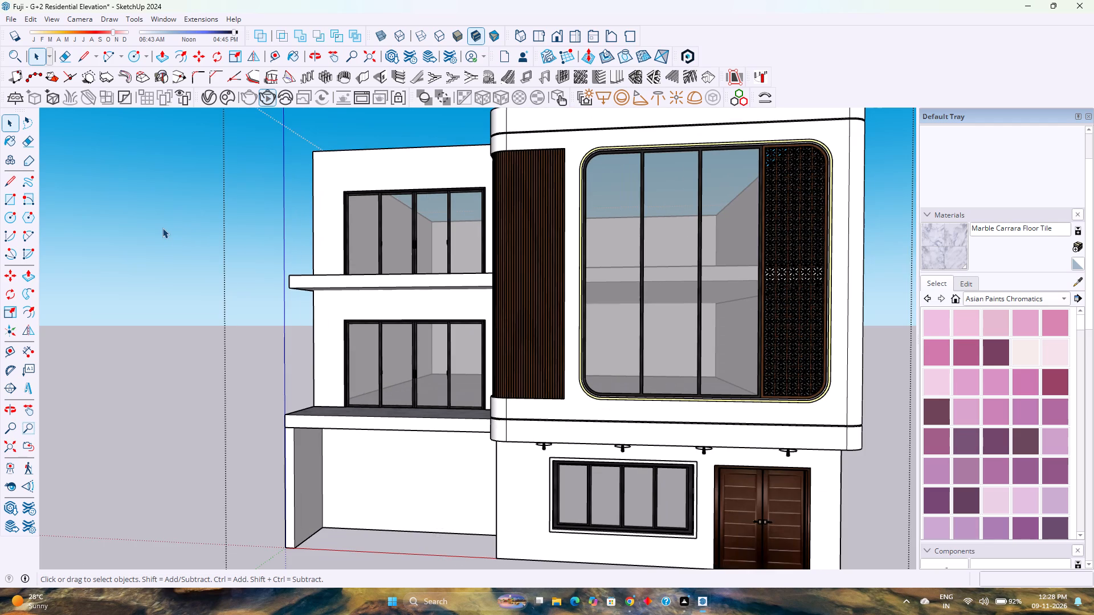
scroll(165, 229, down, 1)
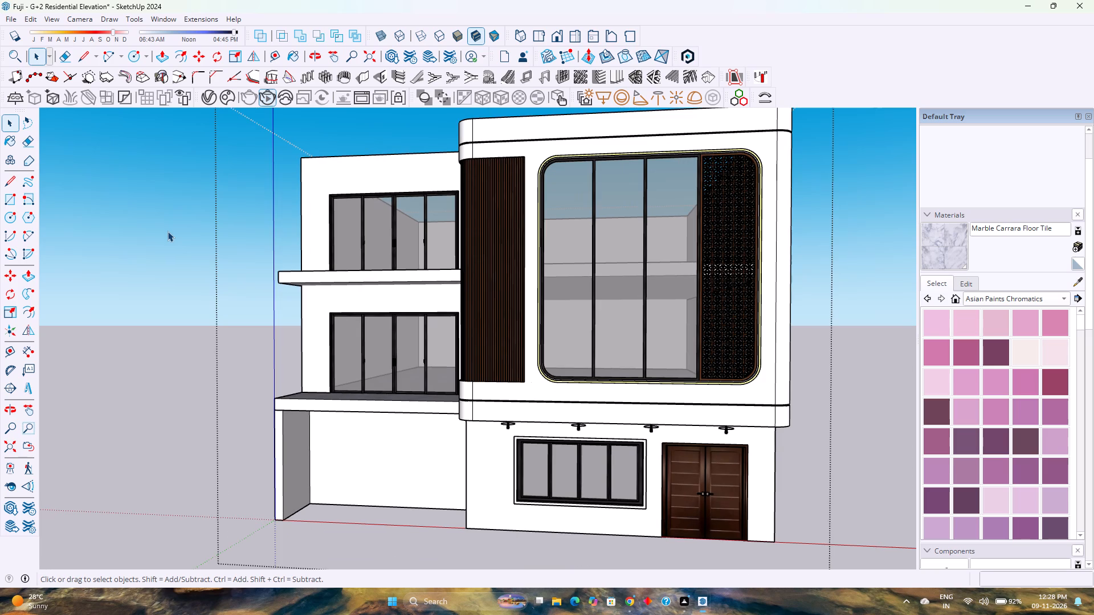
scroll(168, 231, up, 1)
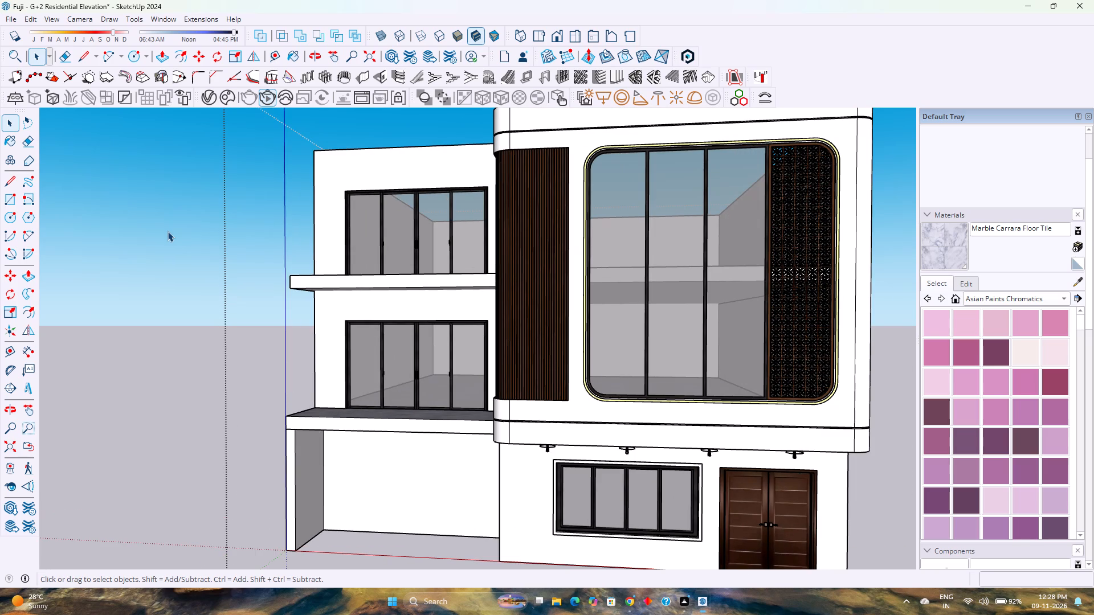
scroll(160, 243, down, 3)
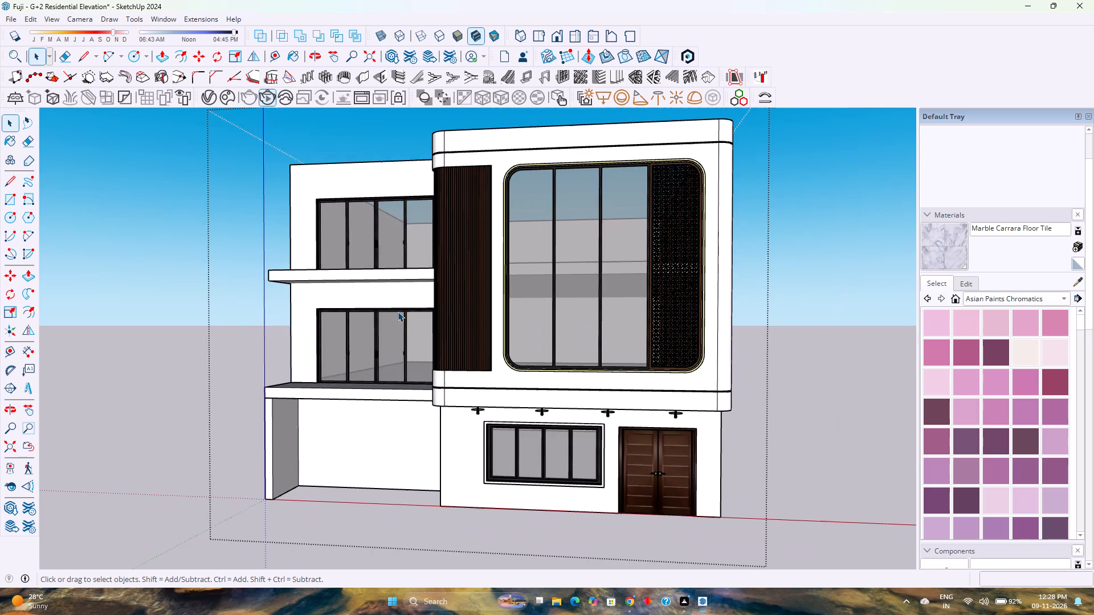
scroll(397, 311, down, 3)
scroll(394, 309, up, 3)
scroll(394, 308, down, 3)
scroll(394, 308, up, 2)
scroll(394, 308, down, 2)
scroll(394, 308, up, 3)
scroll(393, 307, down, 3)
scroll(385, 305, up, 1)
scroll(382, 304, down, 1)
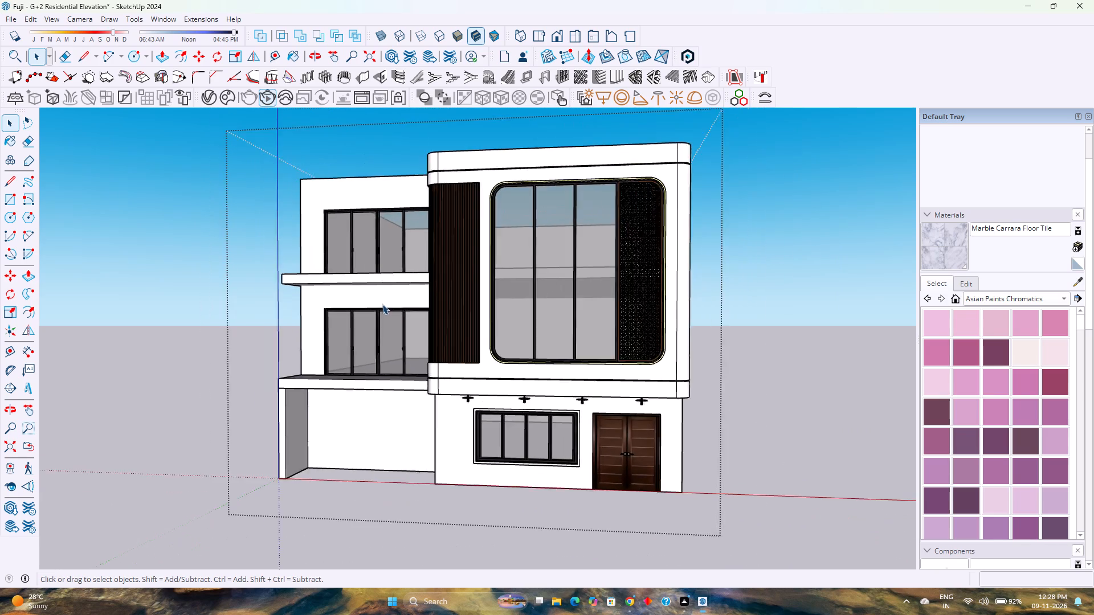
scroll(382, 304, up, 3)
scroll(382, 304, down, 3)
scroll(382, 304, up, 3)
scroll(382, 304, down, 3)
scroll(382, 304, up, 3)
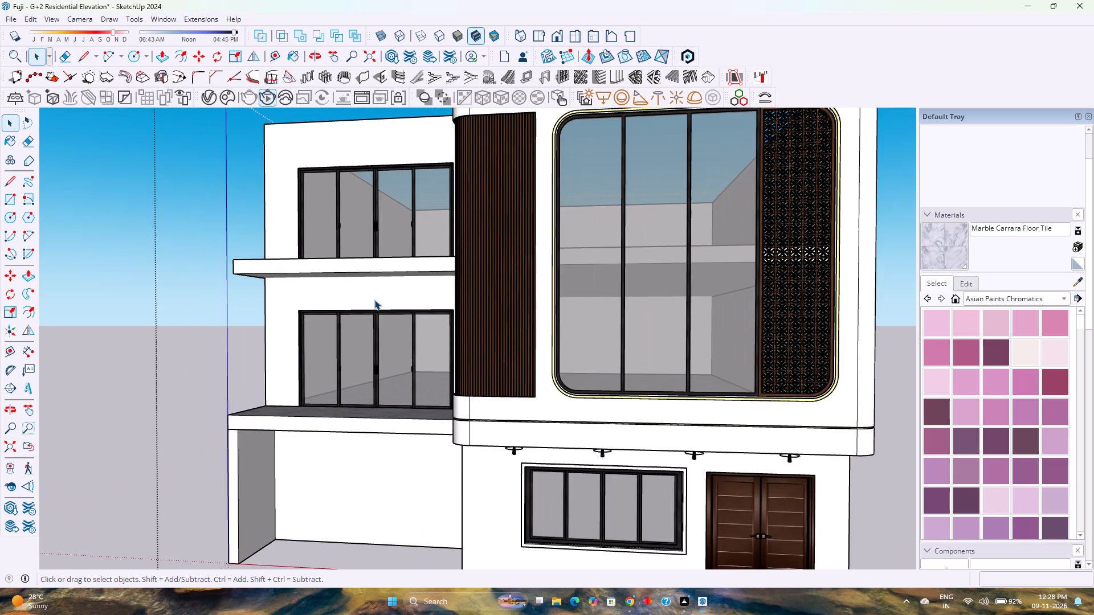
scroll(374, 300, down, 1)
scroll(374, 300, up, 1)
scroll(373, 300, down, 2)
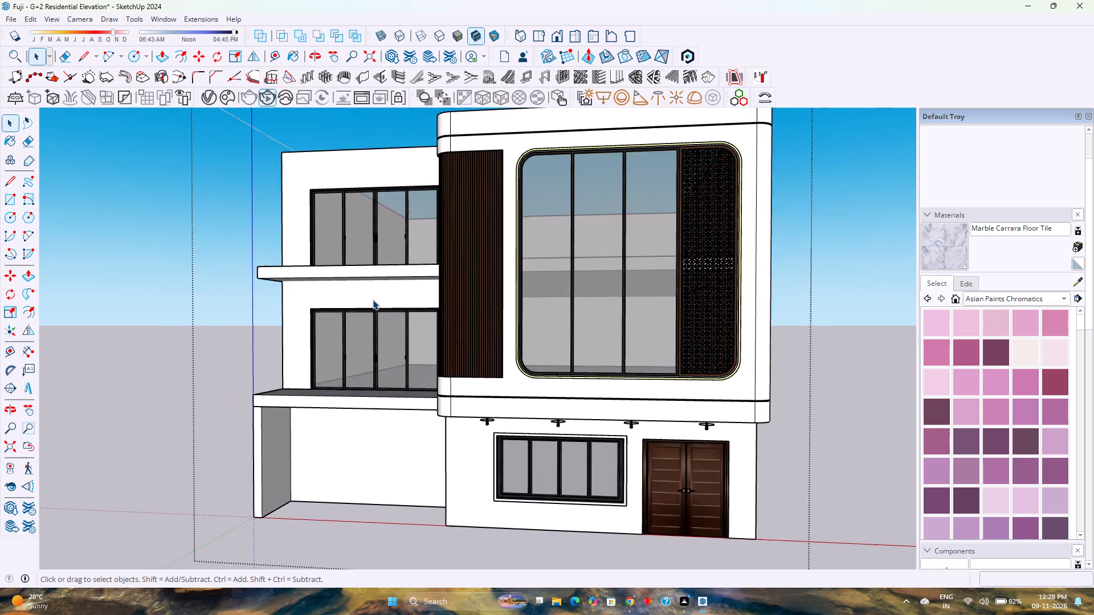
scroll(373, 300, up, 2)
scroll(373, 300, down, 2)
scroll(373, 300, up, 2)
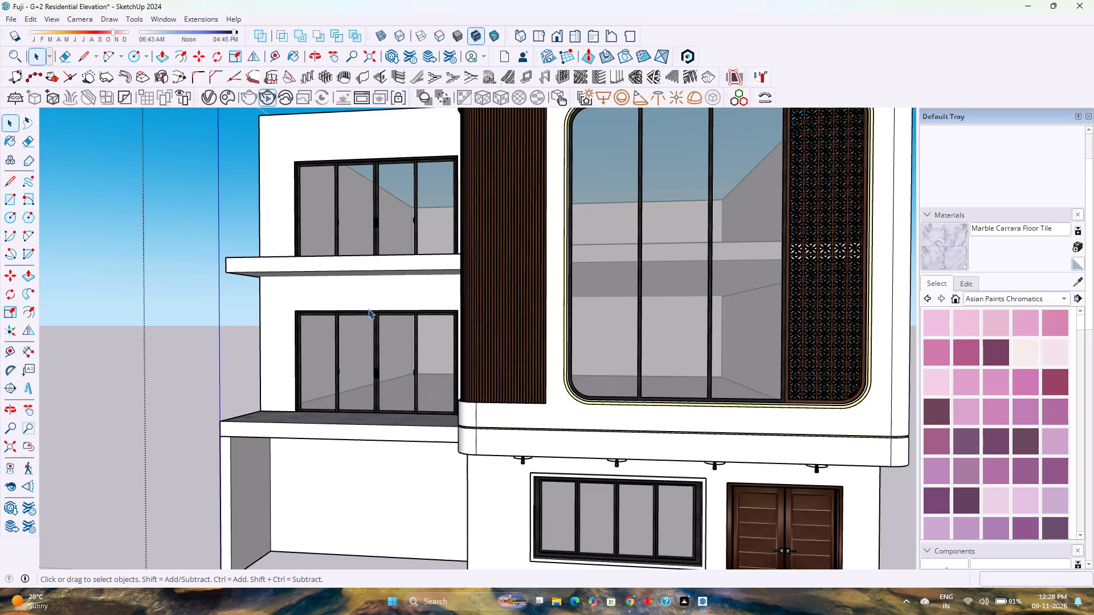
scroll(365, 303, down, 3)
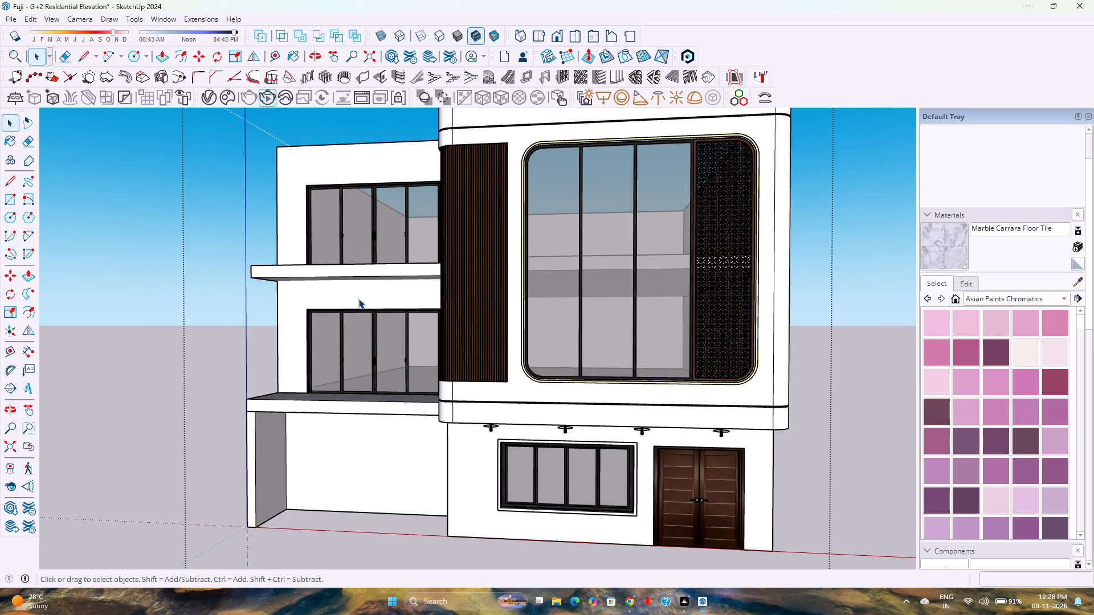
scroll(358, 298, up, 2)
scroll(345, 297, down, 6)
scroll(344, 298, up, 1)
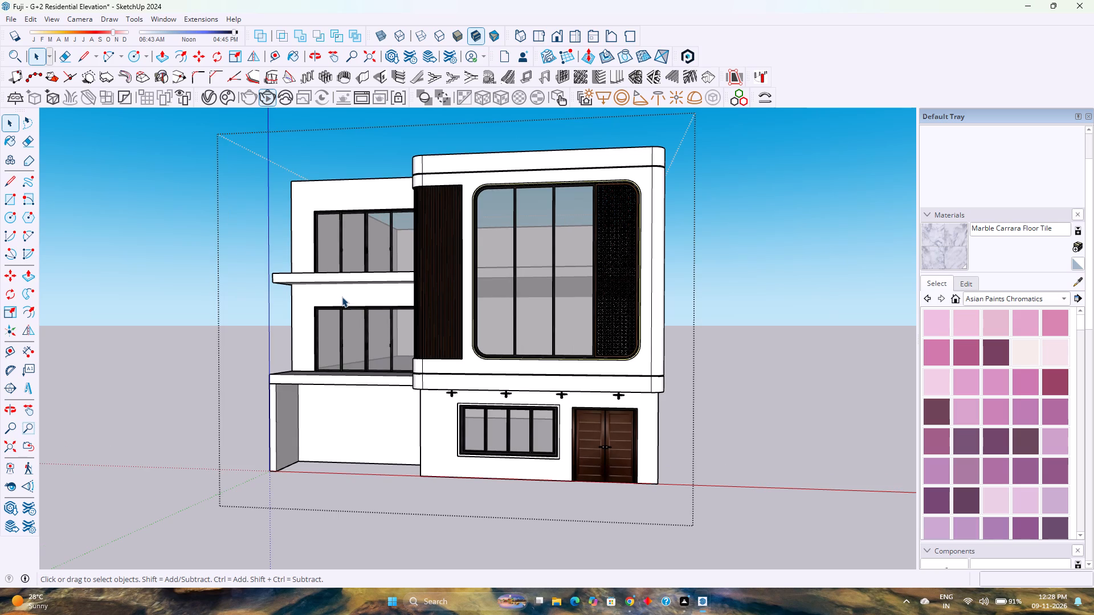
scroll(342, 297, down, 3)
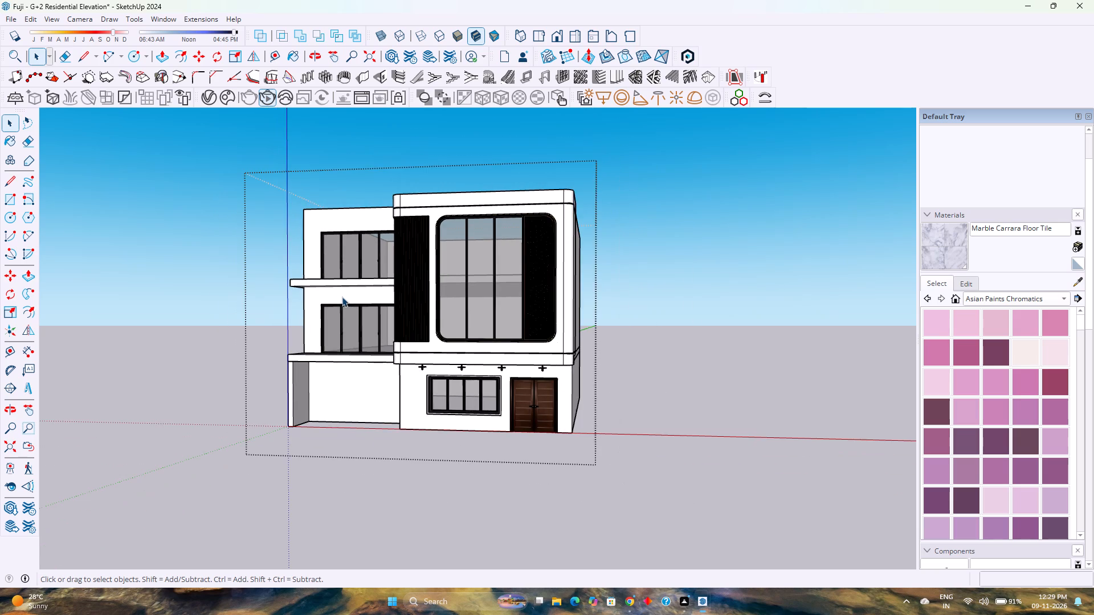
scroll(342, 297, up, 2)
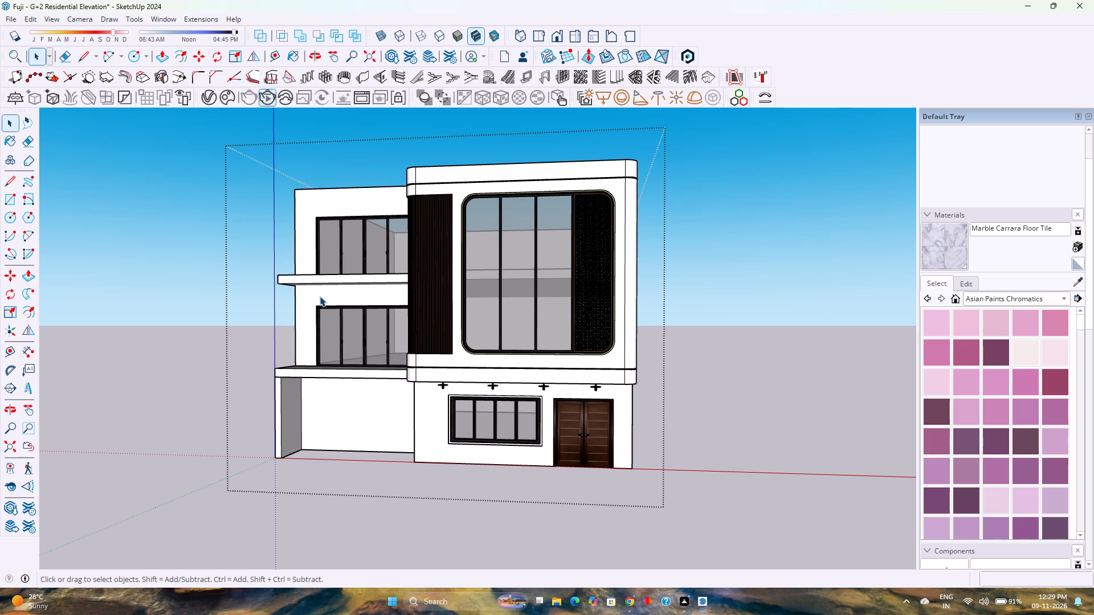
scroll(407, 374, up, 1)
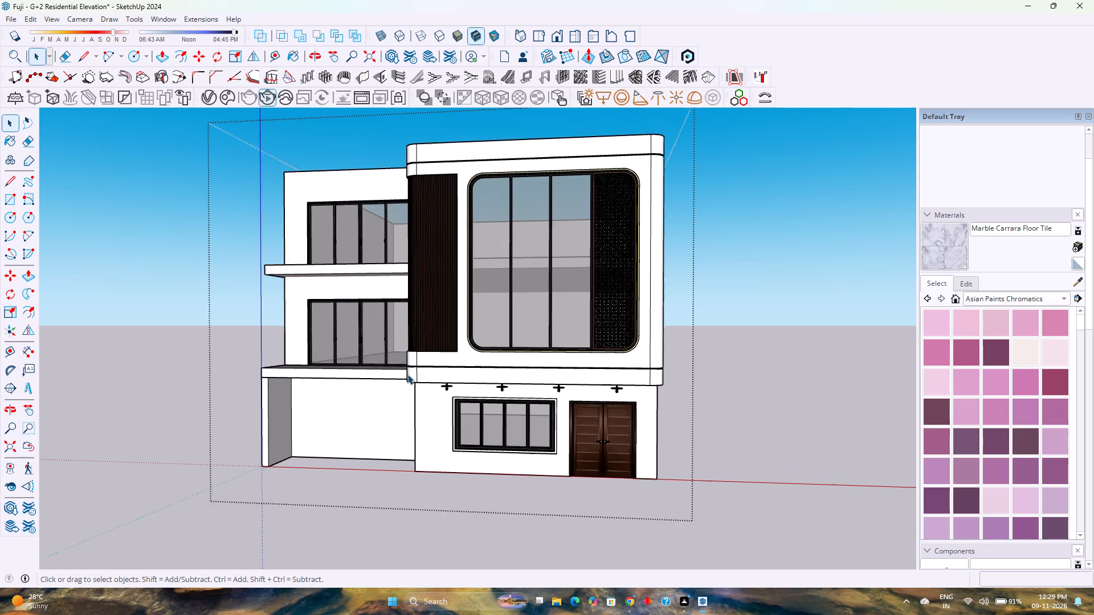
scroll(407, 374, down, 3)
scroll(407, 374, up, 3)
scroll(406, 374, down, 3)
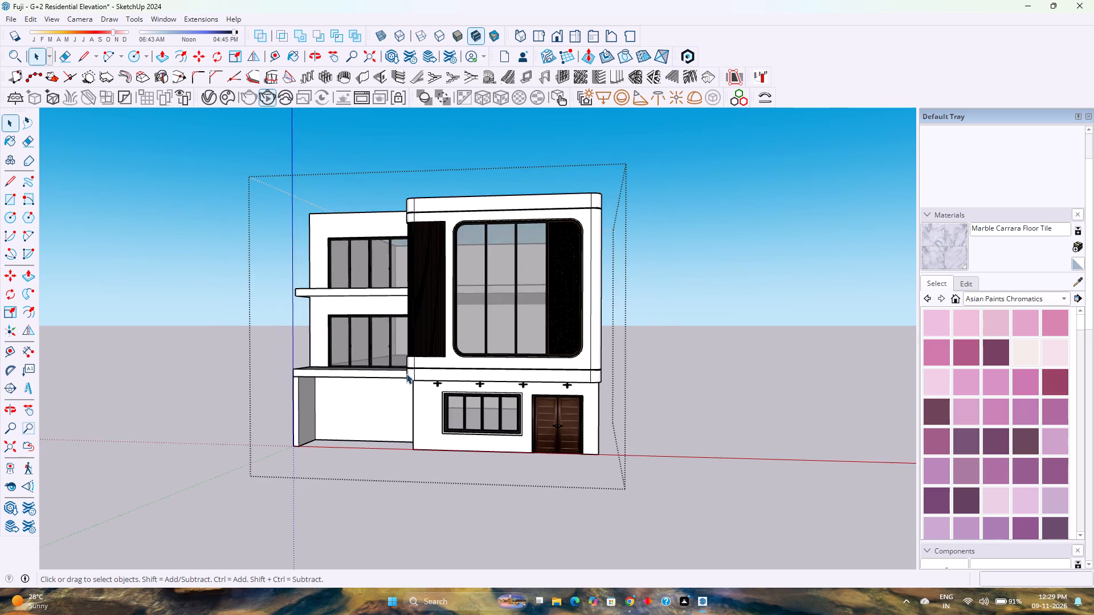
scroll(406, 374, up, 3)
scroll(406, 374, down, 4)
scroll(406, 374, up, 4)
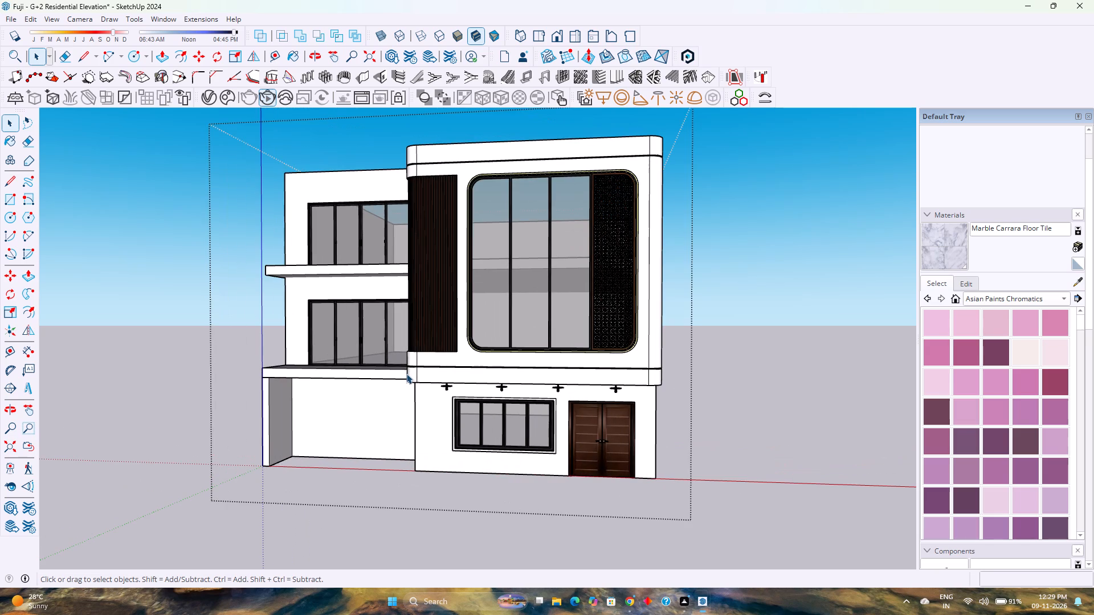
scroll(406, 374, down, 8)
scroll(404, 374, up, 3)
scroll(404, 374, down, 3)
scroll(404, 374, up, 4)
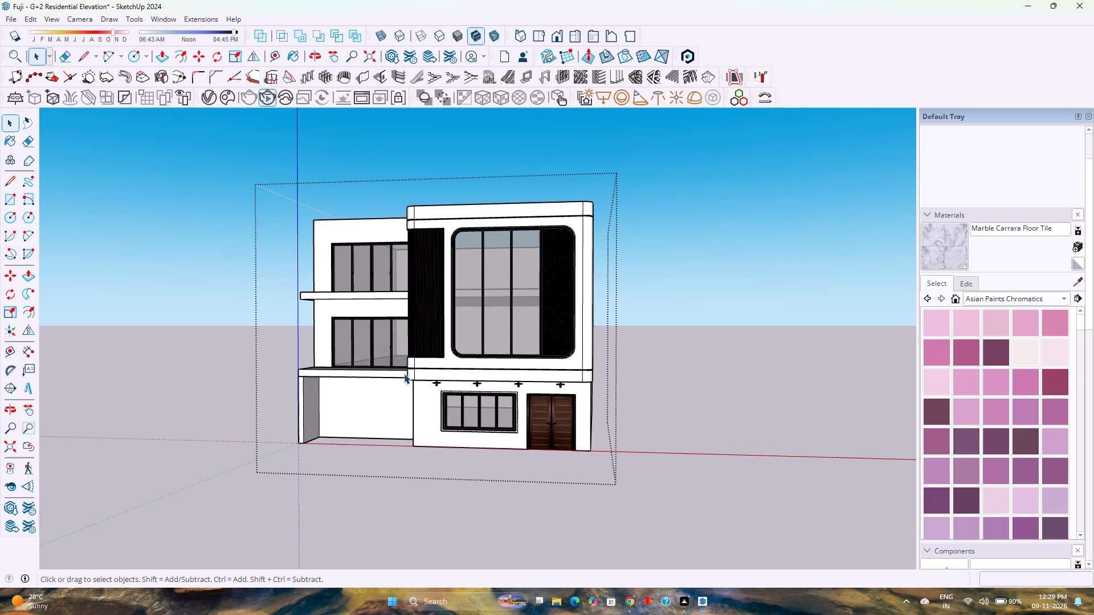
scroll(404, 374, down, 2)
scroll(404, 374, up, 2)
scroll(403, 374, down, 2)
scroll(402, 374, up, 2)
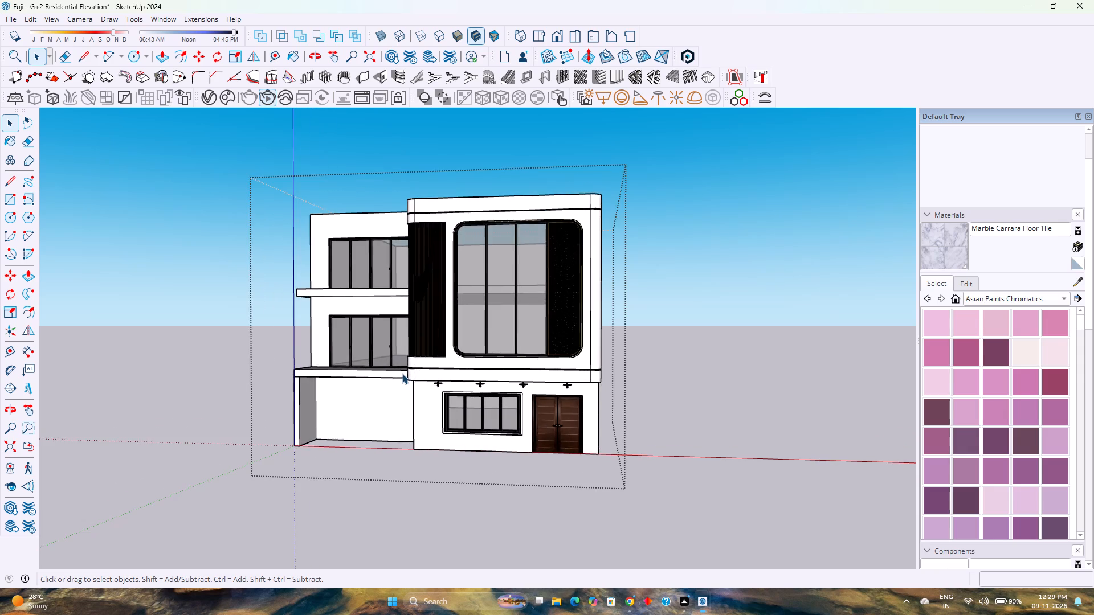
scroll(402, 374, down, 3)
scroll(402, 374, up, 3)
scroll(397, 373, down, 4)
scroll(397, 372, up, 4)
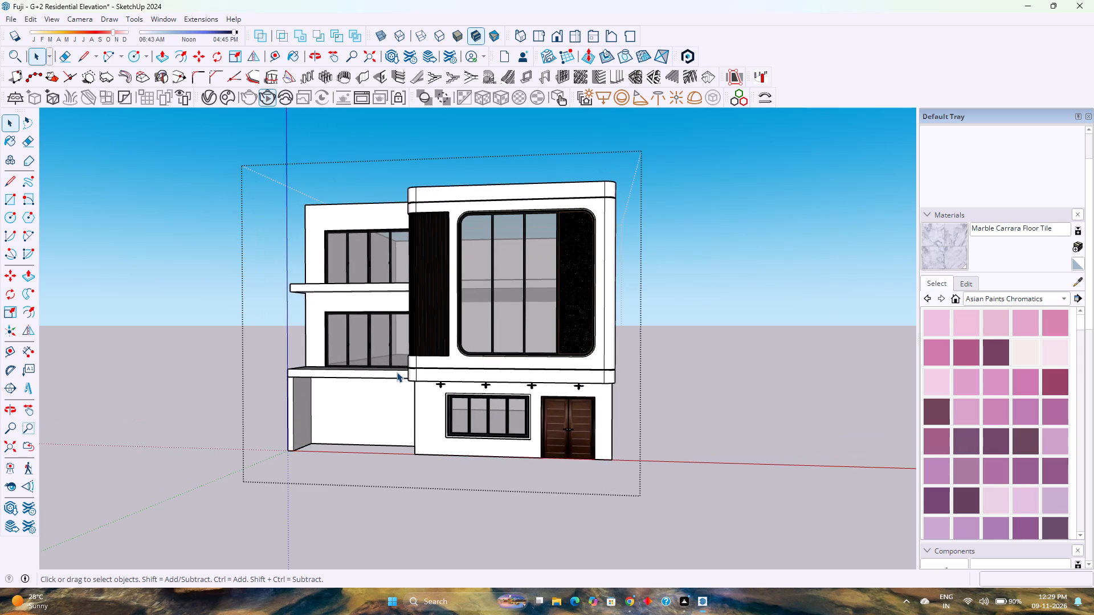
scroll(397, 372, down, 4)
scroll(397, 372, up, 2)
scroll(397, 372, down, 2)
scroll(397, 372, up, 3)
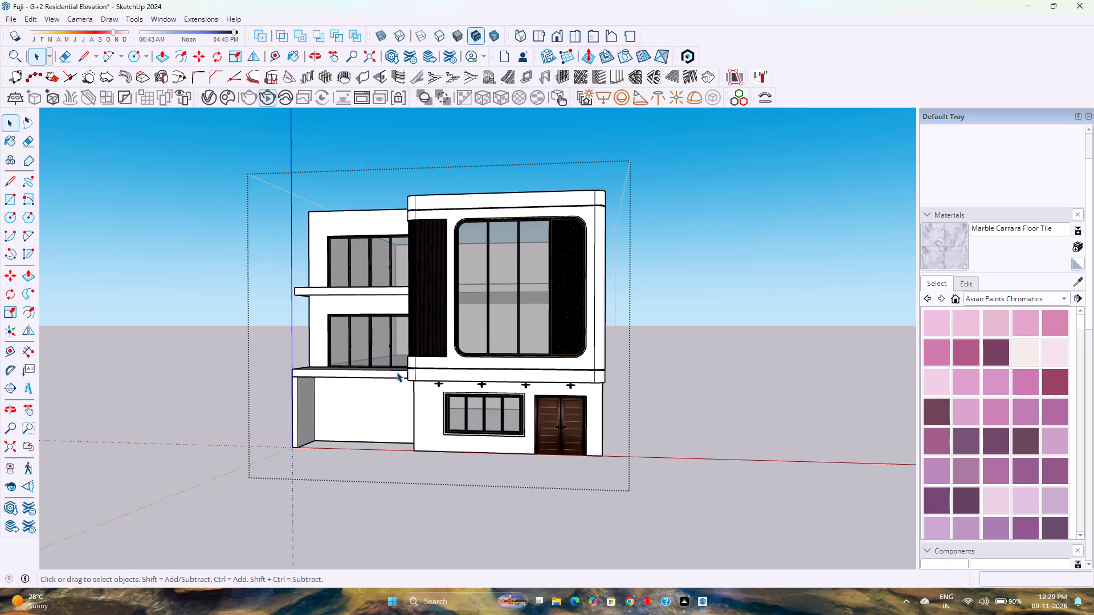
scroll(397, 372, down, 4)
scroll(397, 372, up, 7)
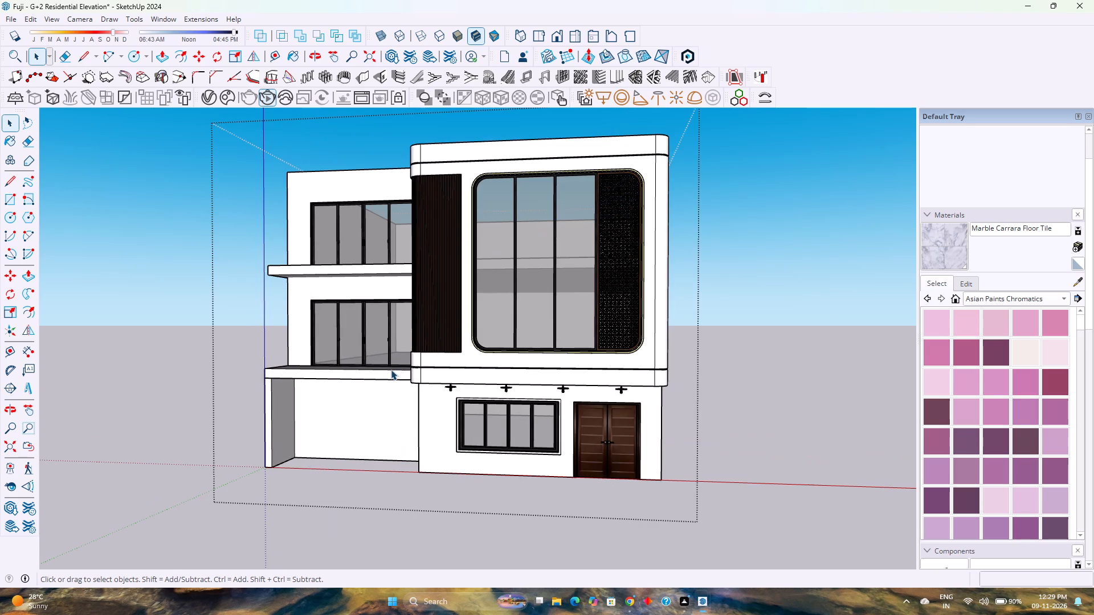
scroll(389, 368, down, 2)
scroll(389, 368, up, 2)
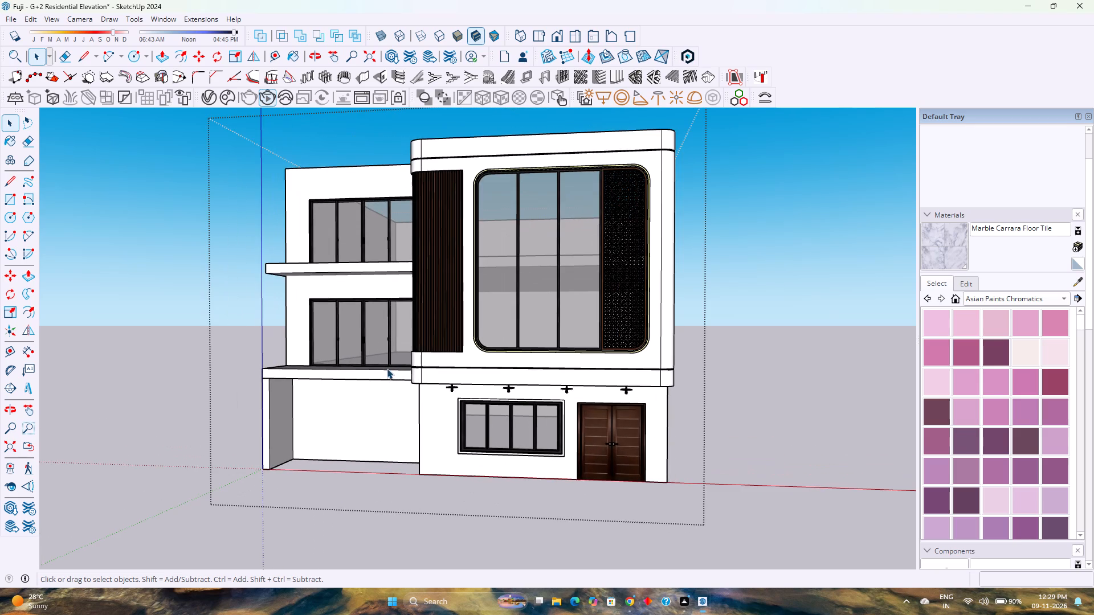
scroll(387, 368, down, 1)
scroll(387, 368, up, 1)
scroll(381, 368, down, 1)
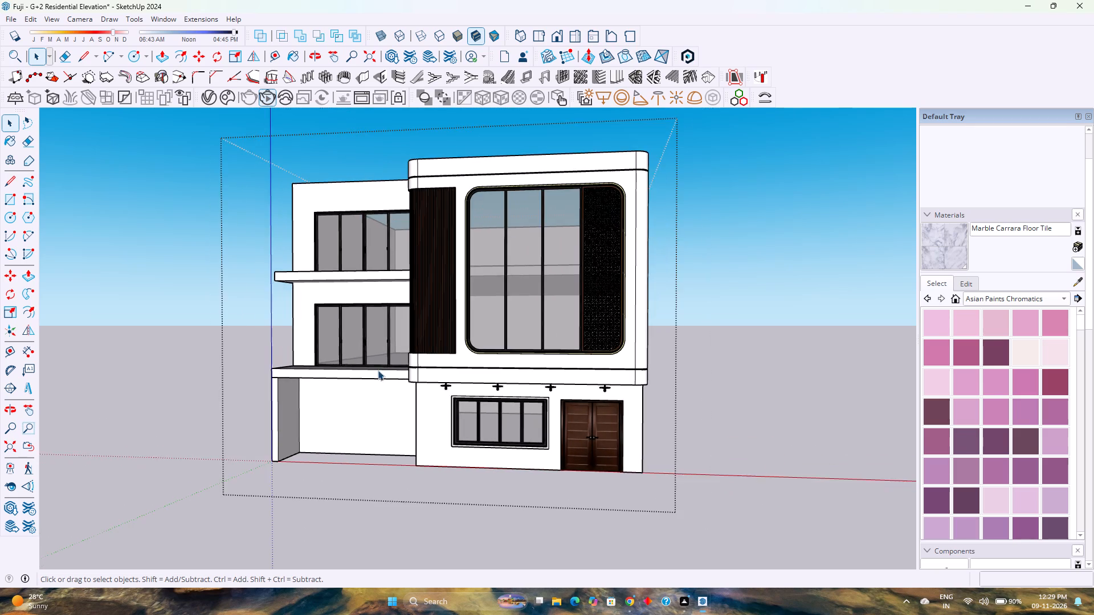
Examine the first-floor balcony slab and its sliding door up close, where the slab meets the rounded projecting band.
scroll(378, 370, up, 6)
scroll(378, 371, down, 4)
scroll(378, 371, up, 7)
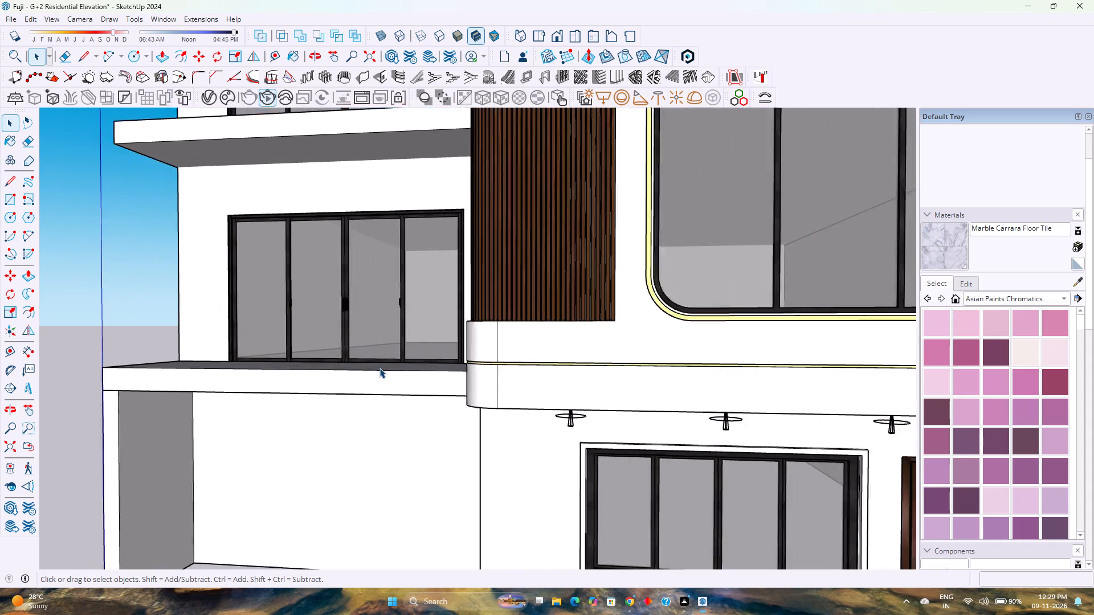
scroll(379, 368, up, 3)
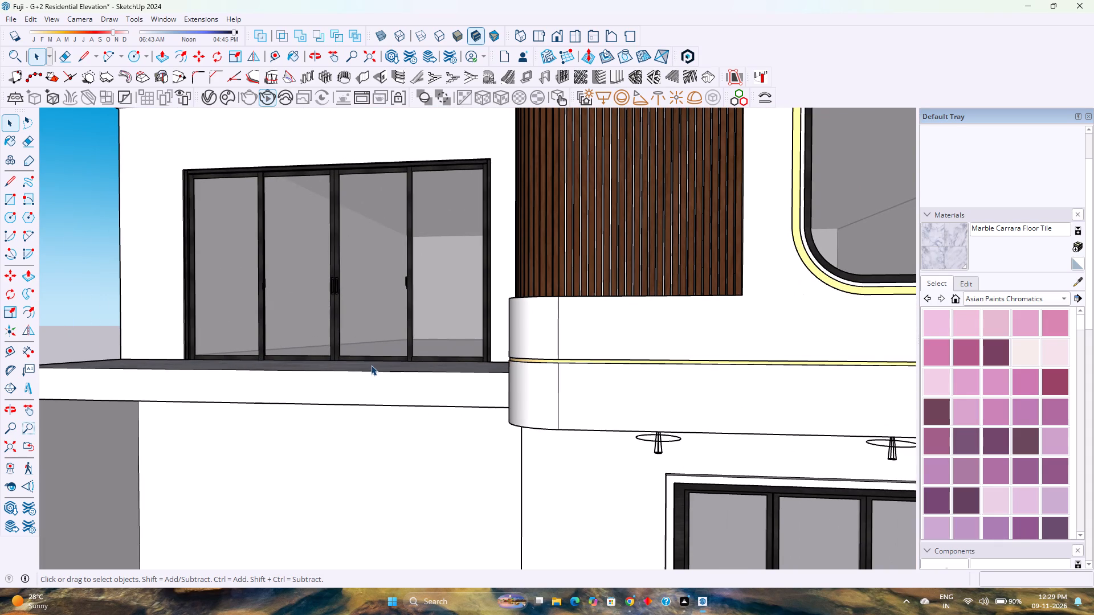
scroll(370, 366, down, 4)
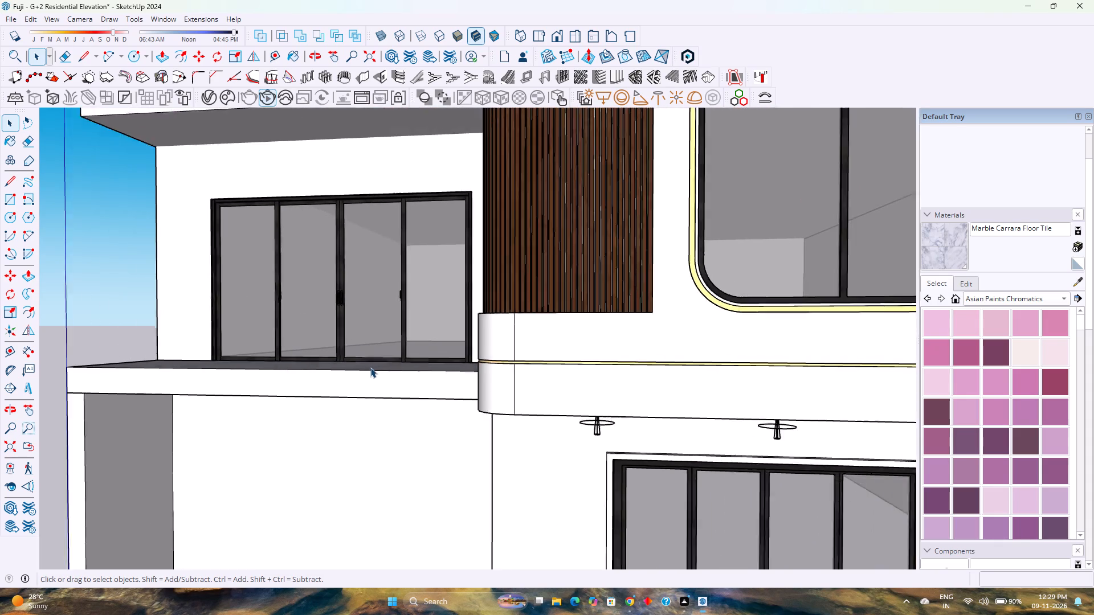
scroll(370, 367, up, 8)
scroll(381, 367, down, 5)
scroll(381, 367, up, 4)
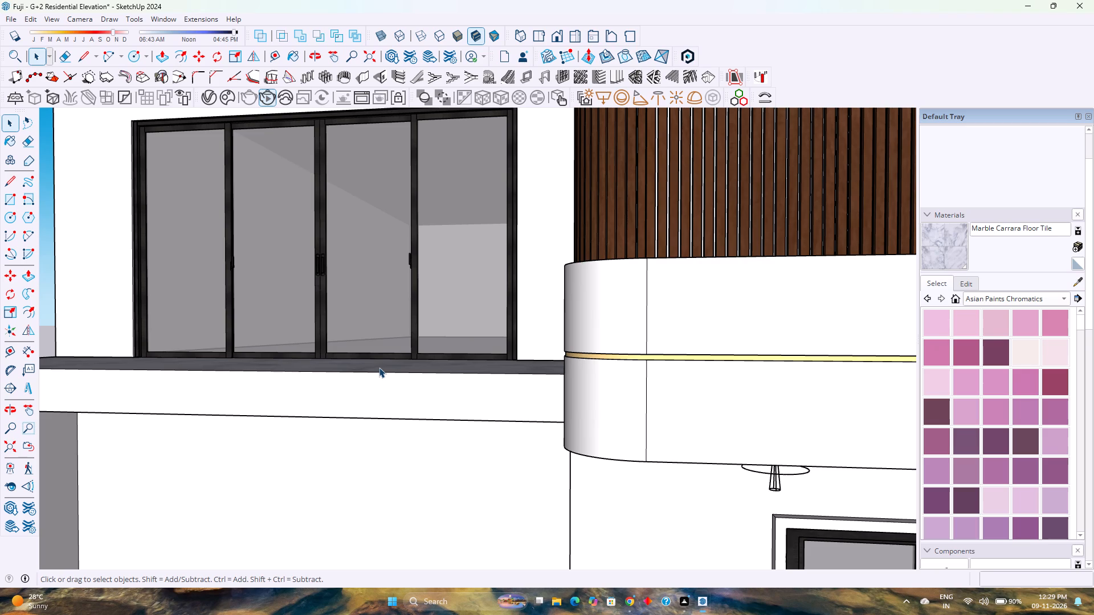
scroll(379, 367, down, 4)
scroll(379, 368, up, 4)
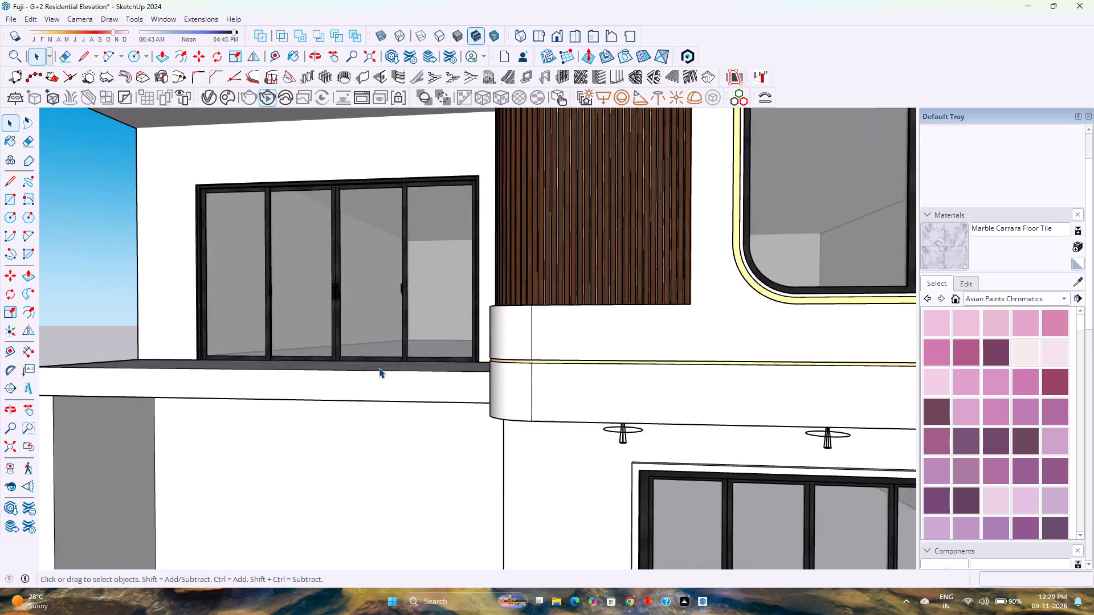
scroll(379, 368, down, 7)
scroll(333, 371, down, 4)
scroll(343, 373, up, 4)
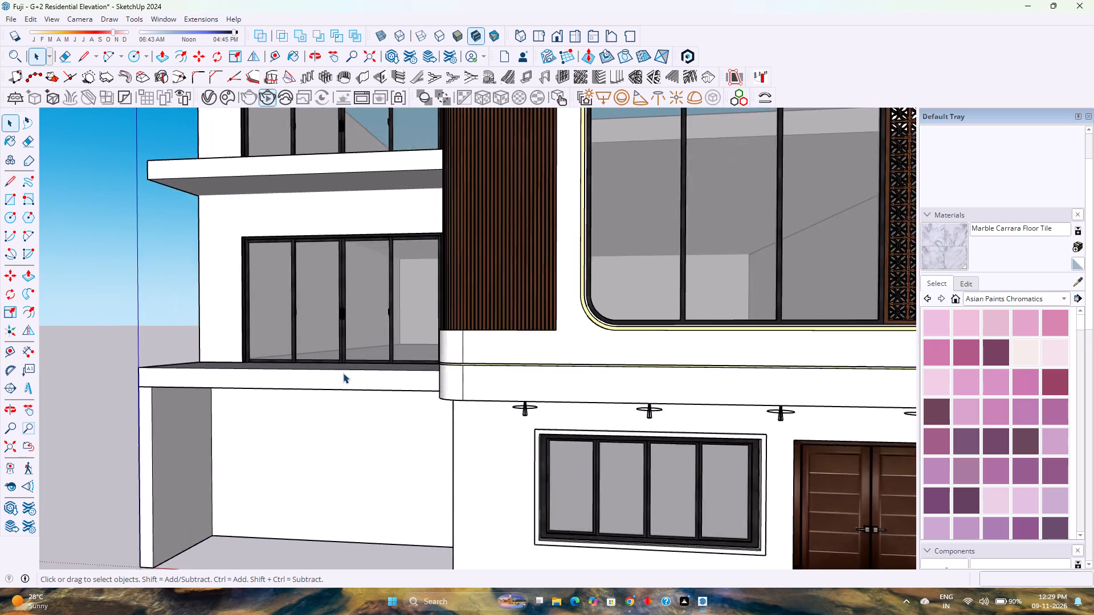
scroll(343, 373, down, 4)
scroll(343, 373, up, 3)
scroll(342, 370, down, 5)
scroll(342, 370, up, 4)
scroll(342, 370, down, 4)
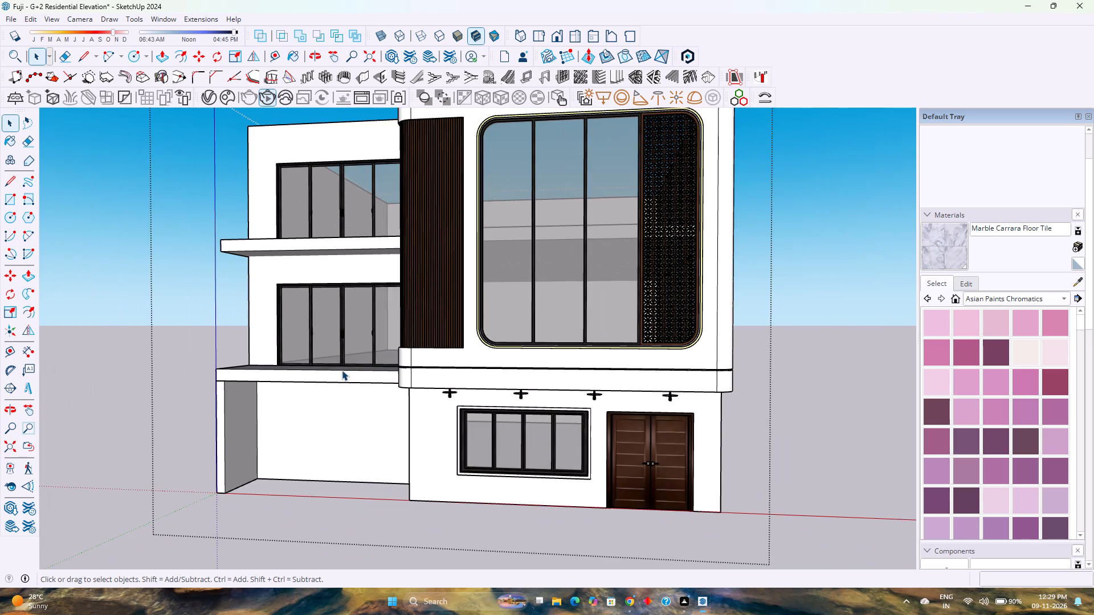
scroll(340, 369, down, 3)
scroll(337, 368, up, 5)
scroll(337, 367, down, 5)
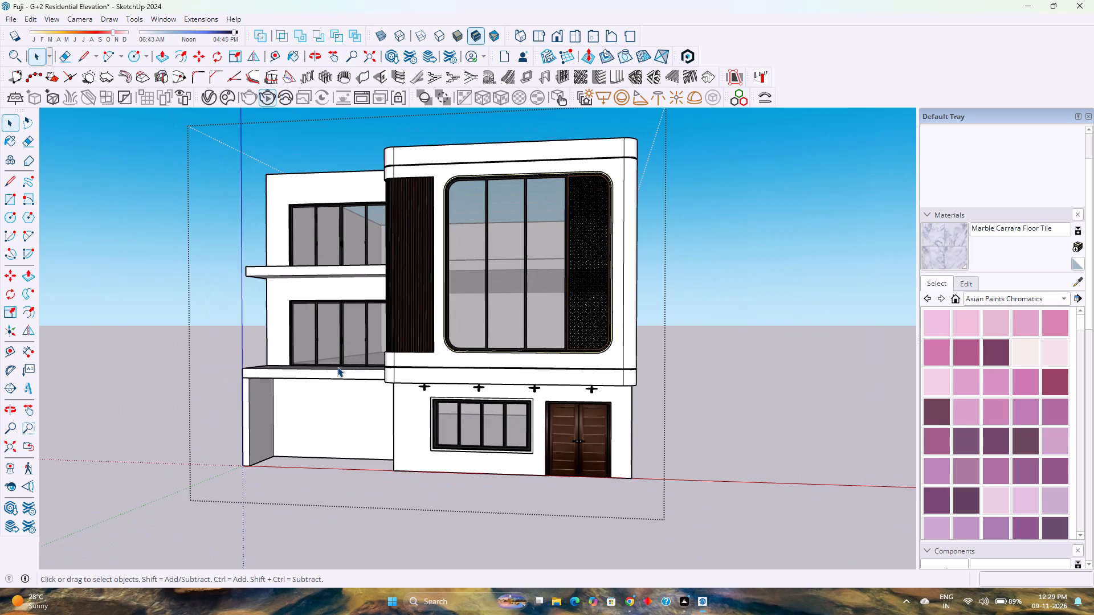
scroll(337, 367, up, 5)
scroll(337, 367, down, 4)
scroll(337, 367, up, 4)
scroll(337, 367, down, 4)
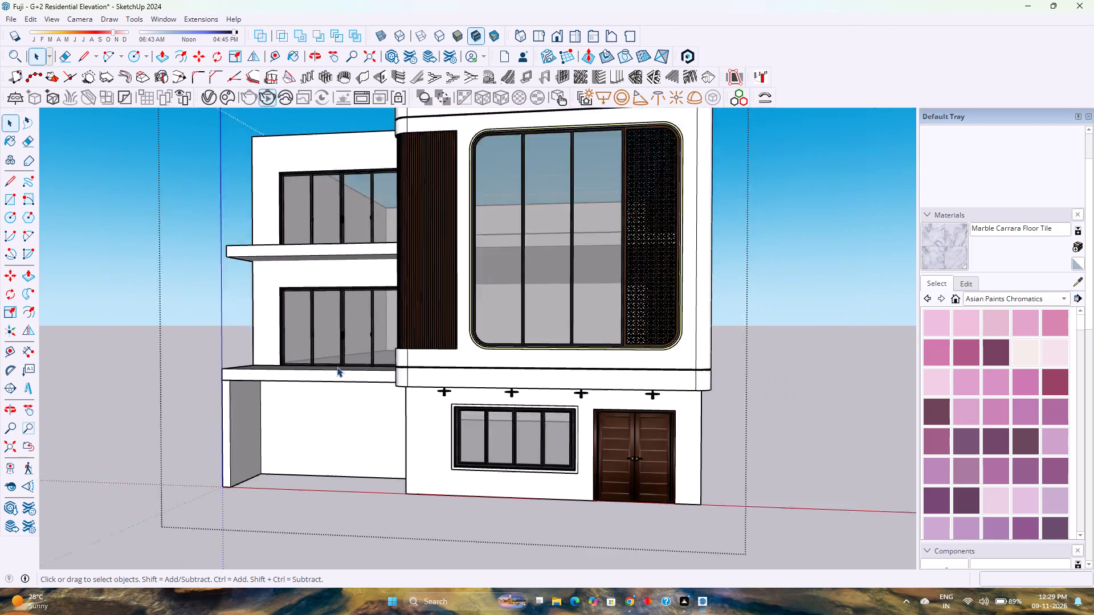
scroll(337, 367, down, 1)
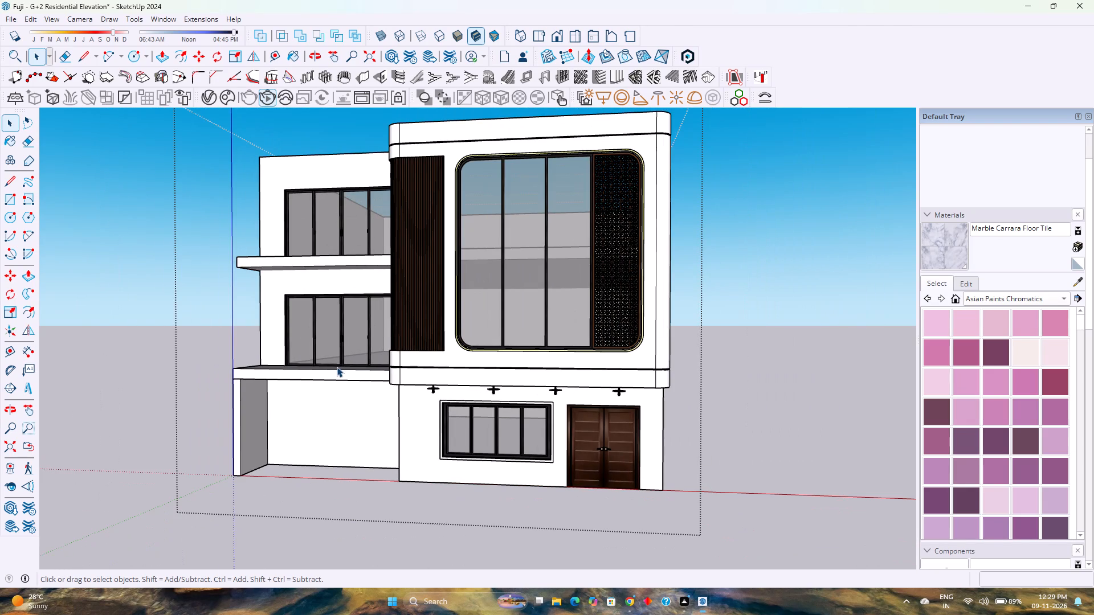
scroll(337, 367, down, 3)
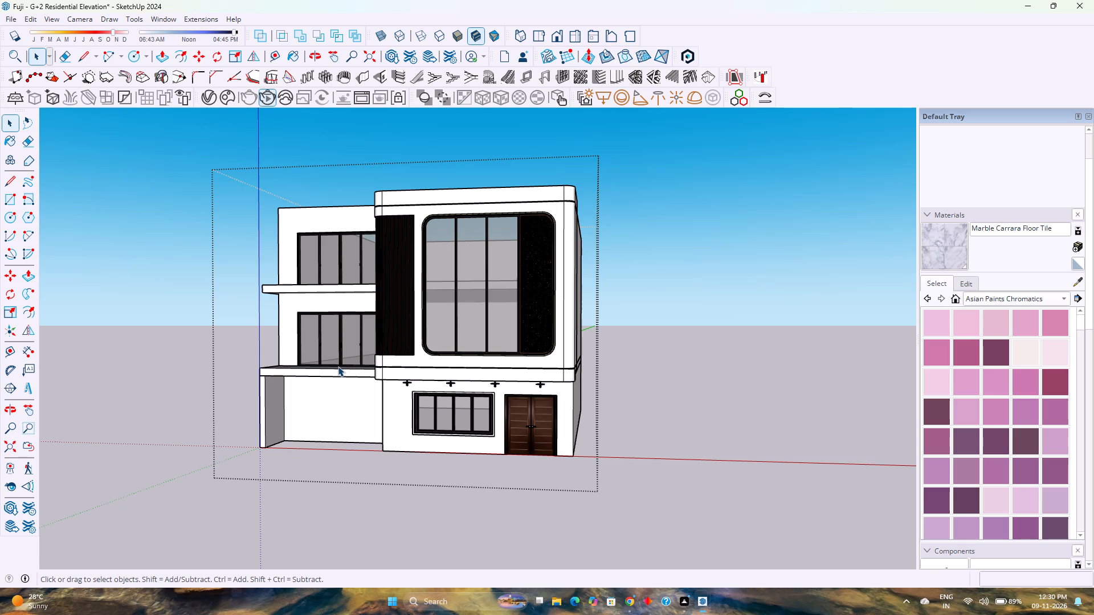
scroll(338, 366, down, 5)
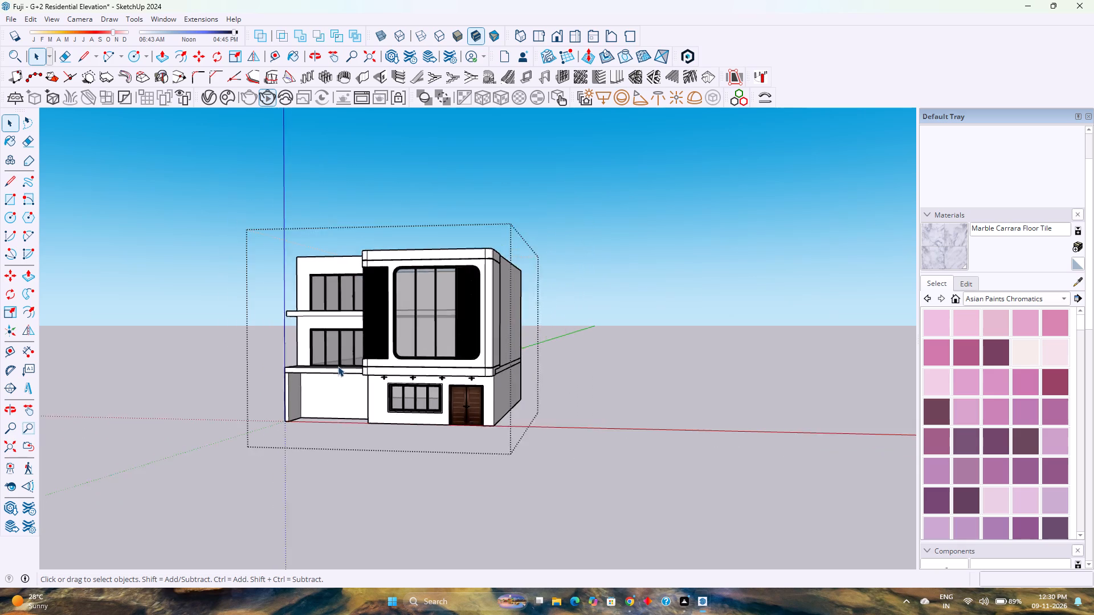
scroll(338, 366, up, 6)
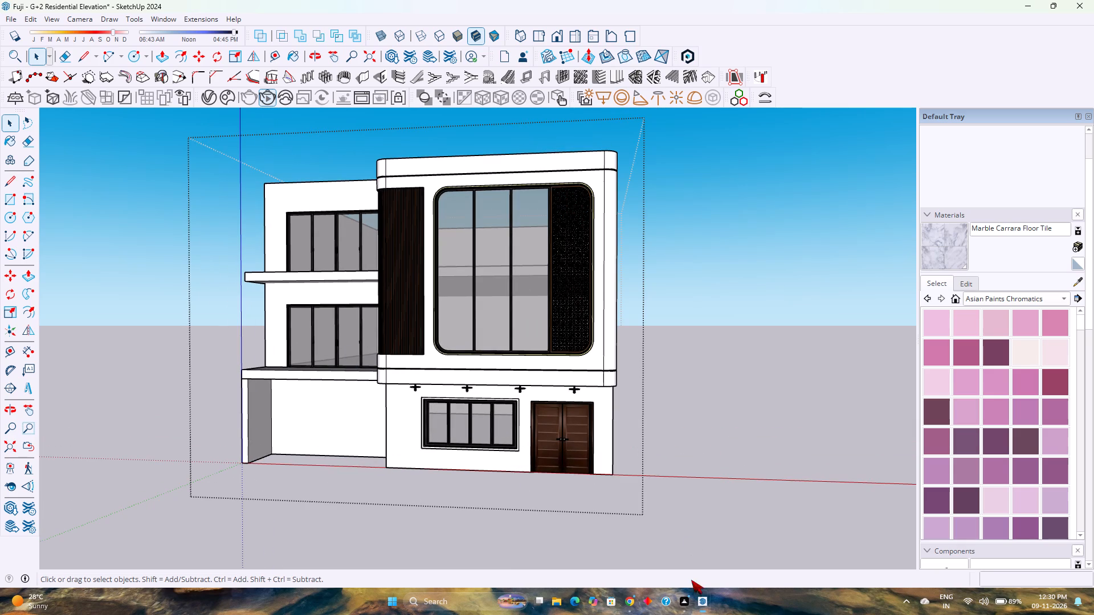
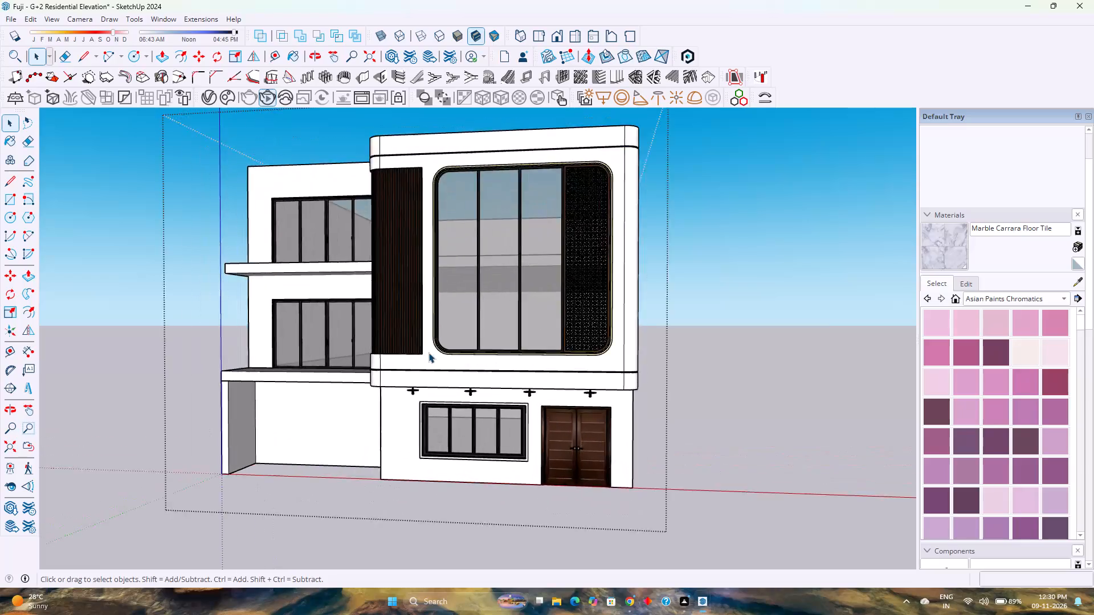
Examine the front façade from straight-on and raised viewpoints, including the balconies, louvre panel, large rounded window and roof parapet.
scroll(428, 352, down, 4)
scroll(428, 352, up, 4)
scroll(426, 351, down, 5)
scroll(426, 351, up, 4)
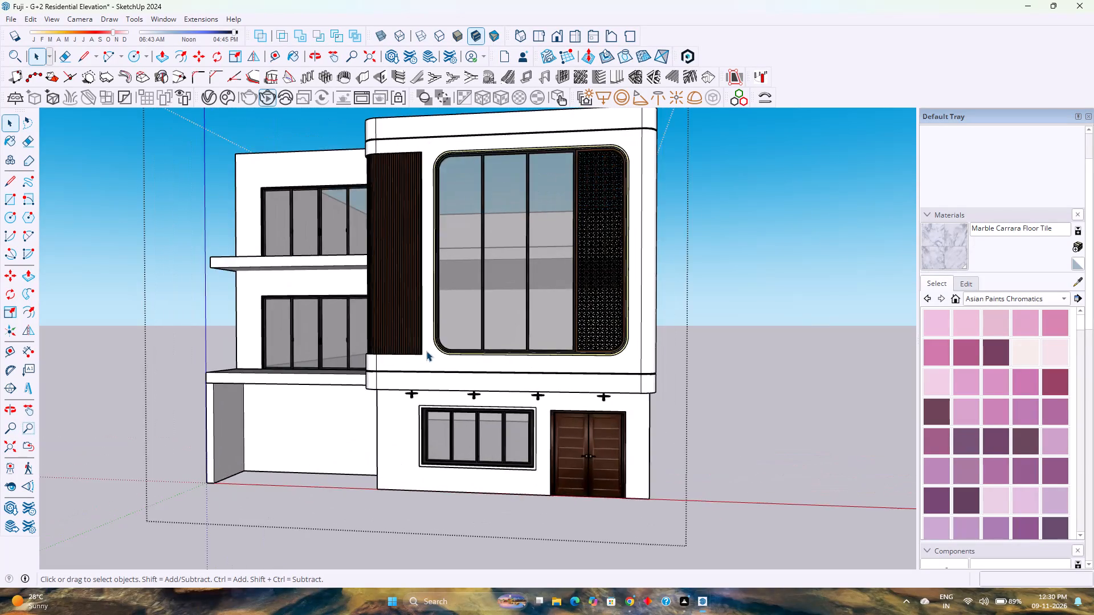
scroll(426, 351, down, 3)
scroll(426, 351, up, 3)
scroll(426, 351, down, 3)
scroll(426, 351, up, 2)
scroll(426, 351, down, 7)
scroll(424, 349, up, 4)
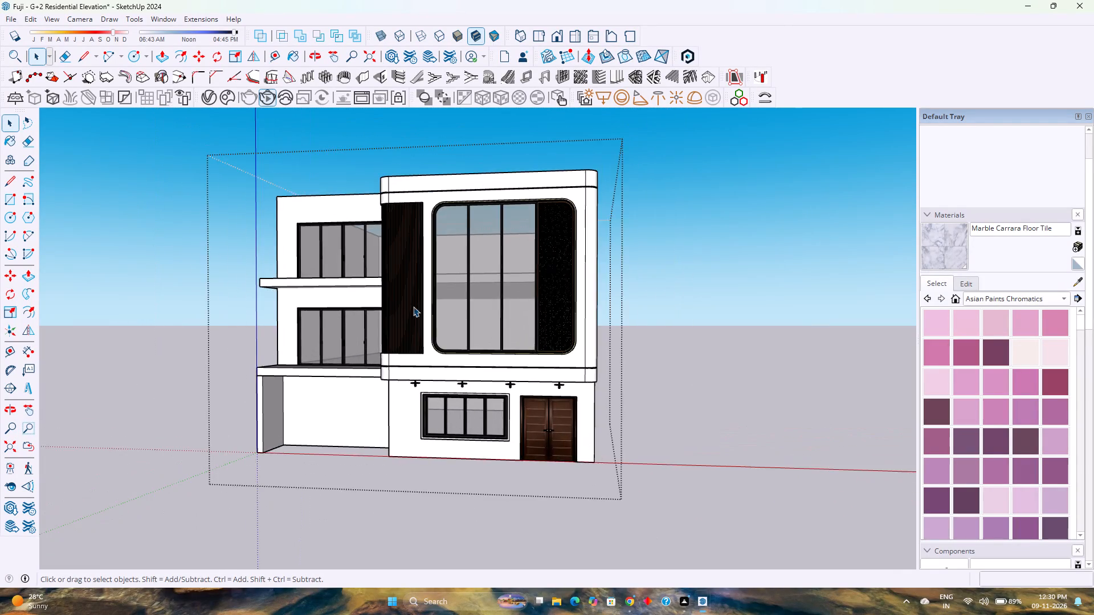
scroll(410, 292, up, 6)
middle_drag(410, 290, 417, 371)
scroll(417, 371, down, 7)
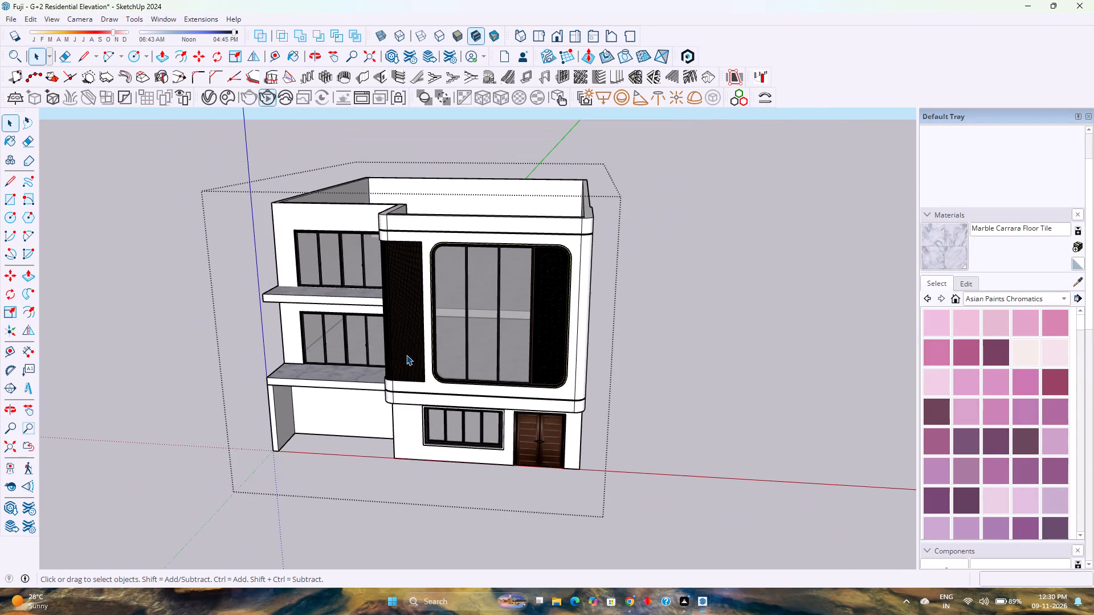
scroll(418, 233, up, 5)
scroll(418, 231, down, 3)
scroll(418, 231, up, 2)
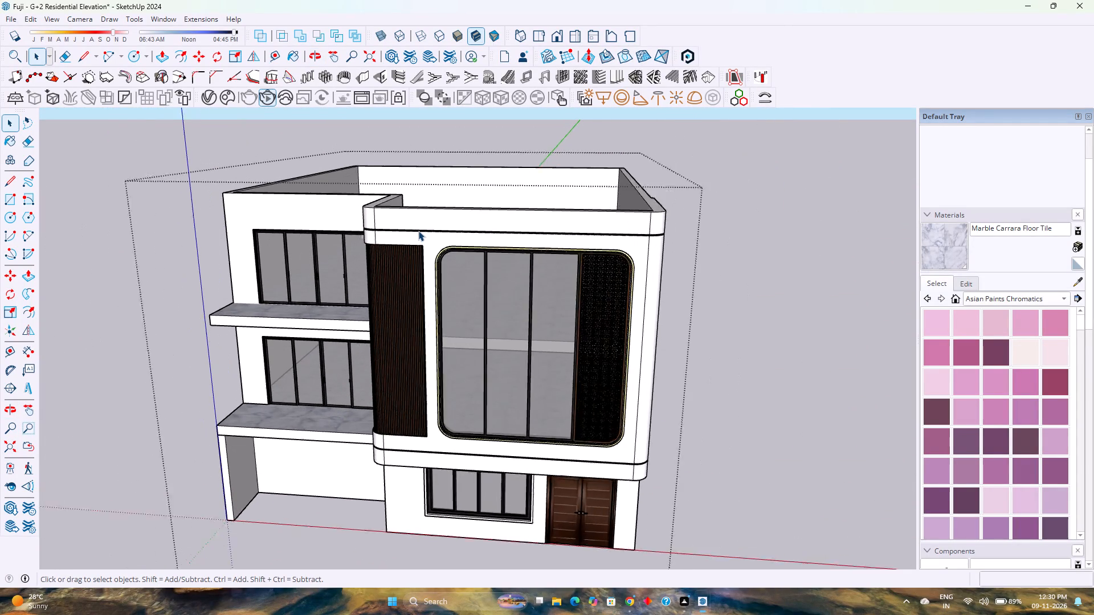
scroll(418, 231, up, 1)
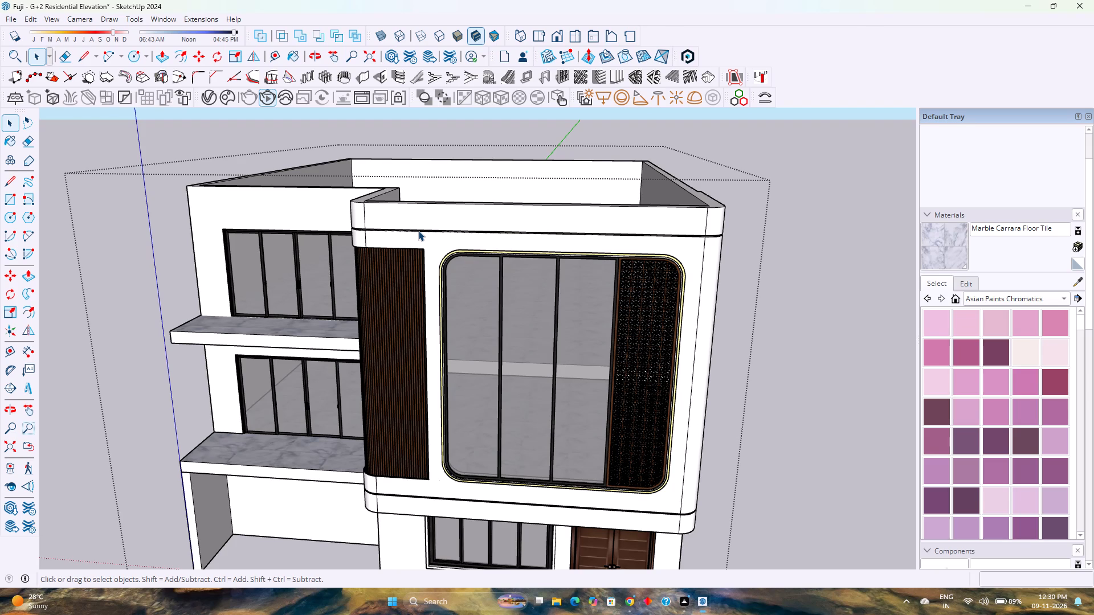
scroll(418, 231, down, 2)
scroll(418, 231, up, 2)
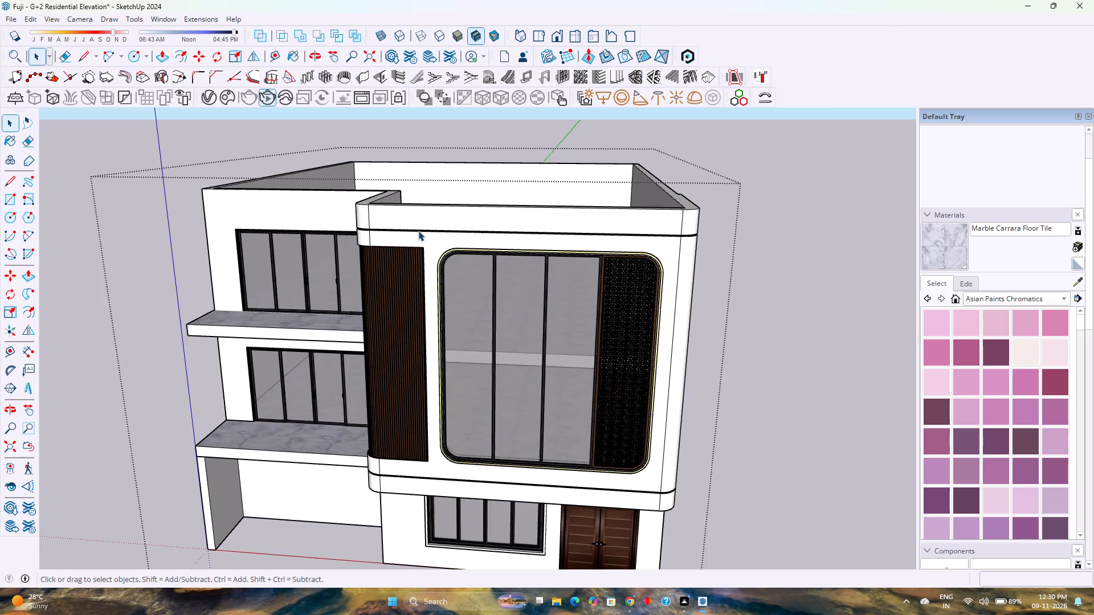
scroll(418, 231, down, 3)
scroll(418, 231, up, 3)
scroll(418, 231, down, 3)
scroll(418, 231, up, 3)
scroll(418, 231, down, 3)
scroll(418, 231, up, 2)
scroll(418, 231, down, 1)
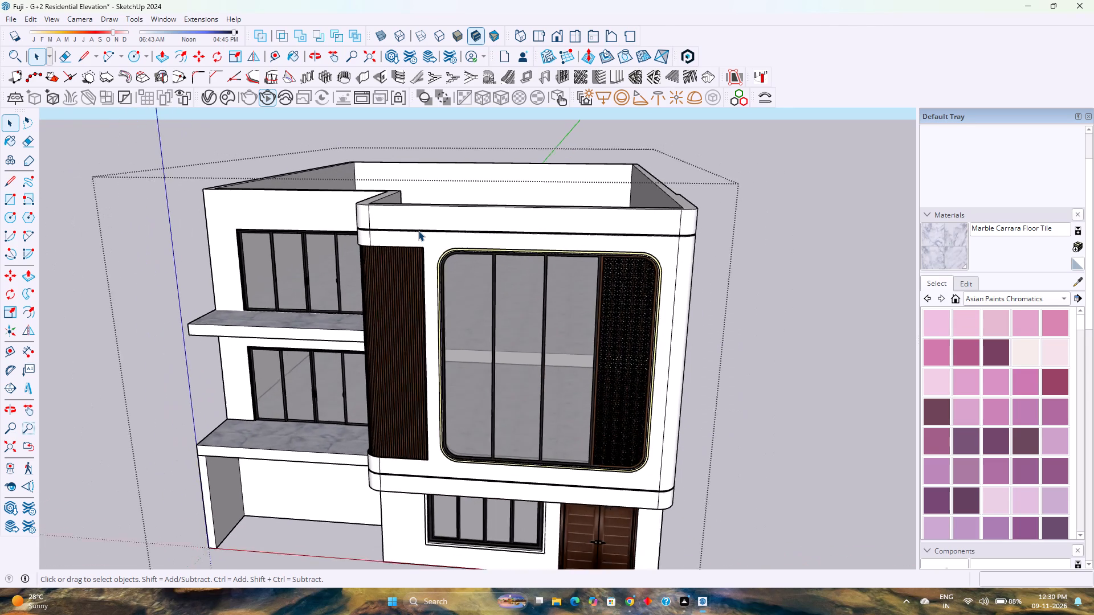
scroll(418, 231, down, 1)
scroll(418, 231, up, 3)
scroll(418, 231, down, 3)
scroll(418, 231, up, 3)
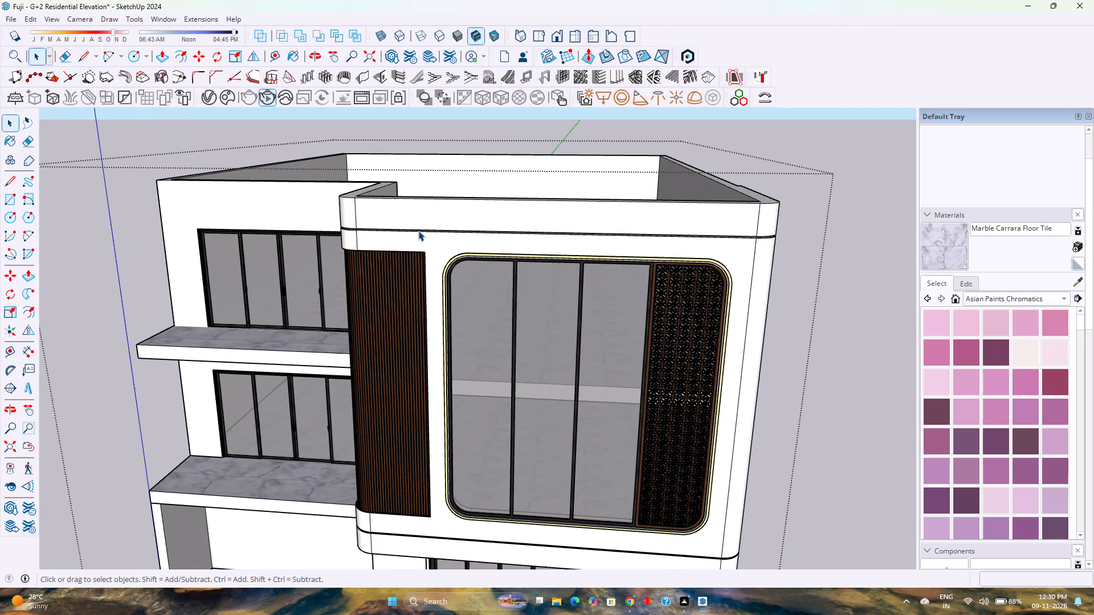
scroll(418, 231, down, 2)
scroll(418, 231, up, 2)
scroll(418, 231, down, 2)
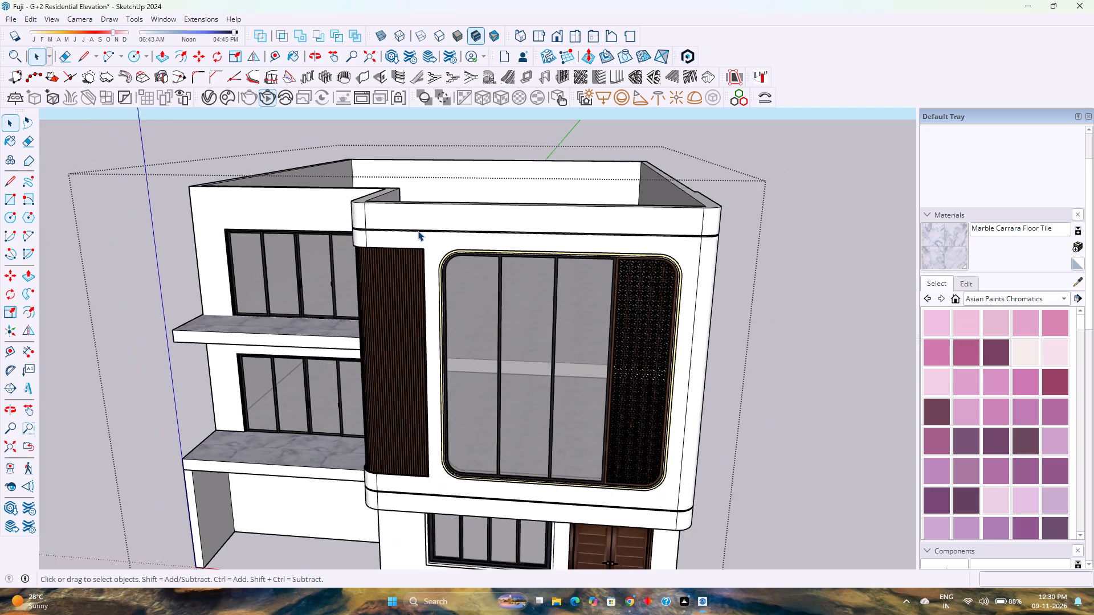
scroll(418, 231, down, 1)
scroll(418, 231, up, 2)
scroll(418, 231, down, 2)
scroll(418, 231, up, 3)
scroll(416, 231, down, 2)
scroll(416, 231, up, 2)
scroll(416, 231, down, 3)
Examine the projecting frame's upper band up close, including its yellow strip, the louvre panel's top and the rounded window corner.
scroll(416, 231, up, 10)
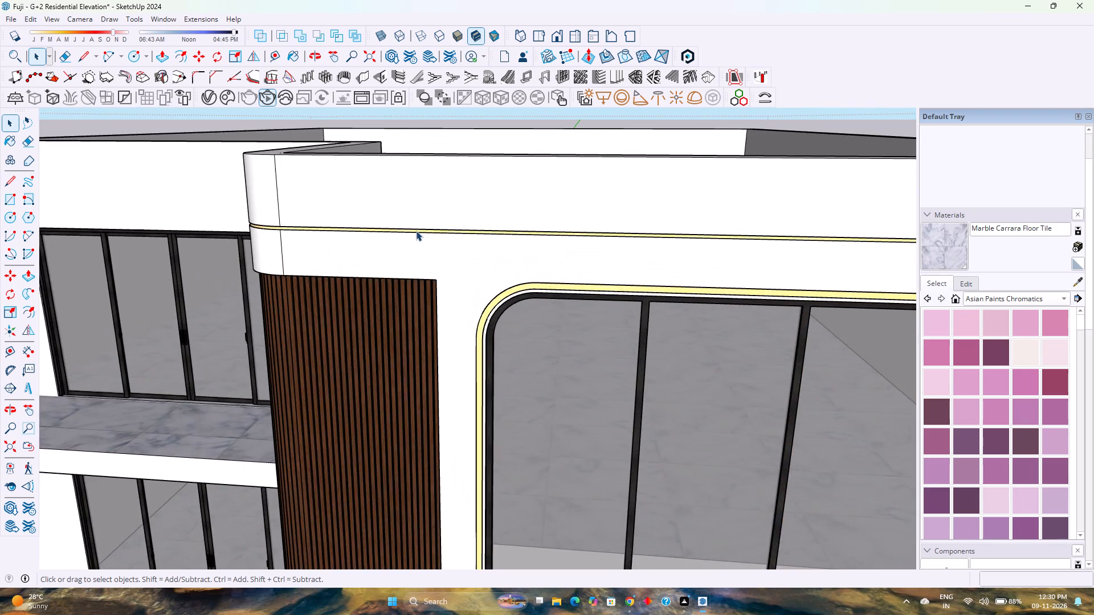
scroll(416, 231, up, 1)
middle_drag(416, 231, 402, 248)
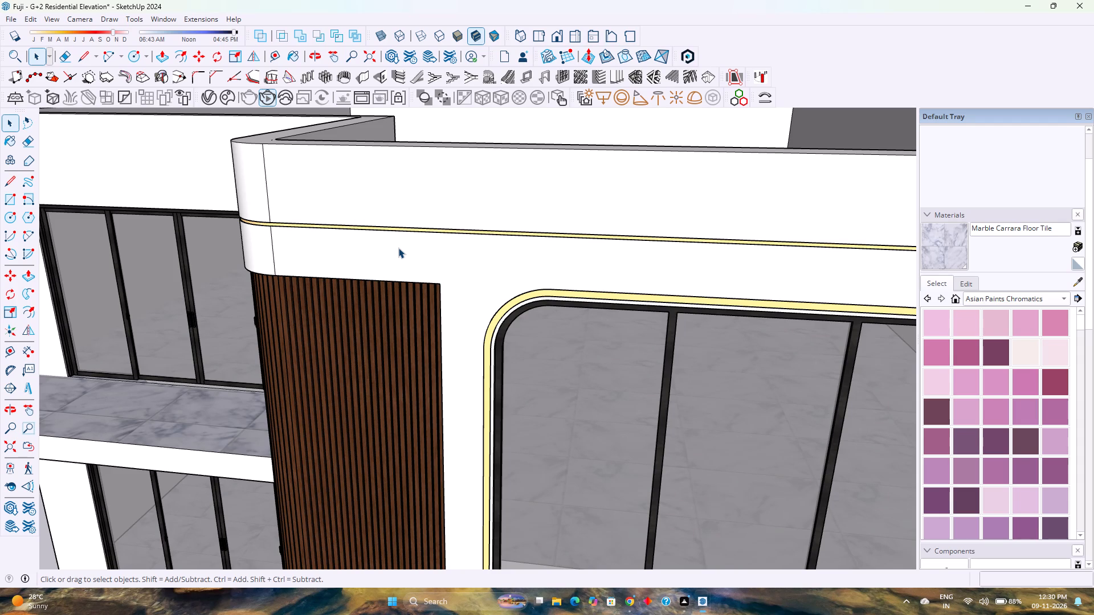
scroll(398, 248, down, 3)
scroll(398, 248, up, 3)
scroll(398, 248, down, 2)
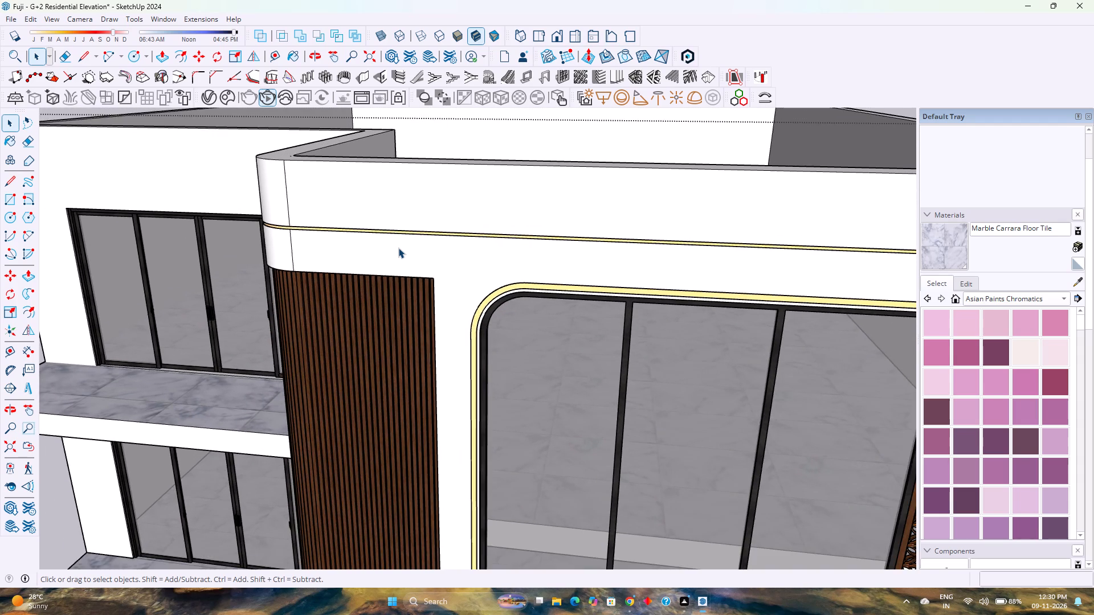
scroll(398, 248, up, 4)
scroll(398, 248, down, 2)
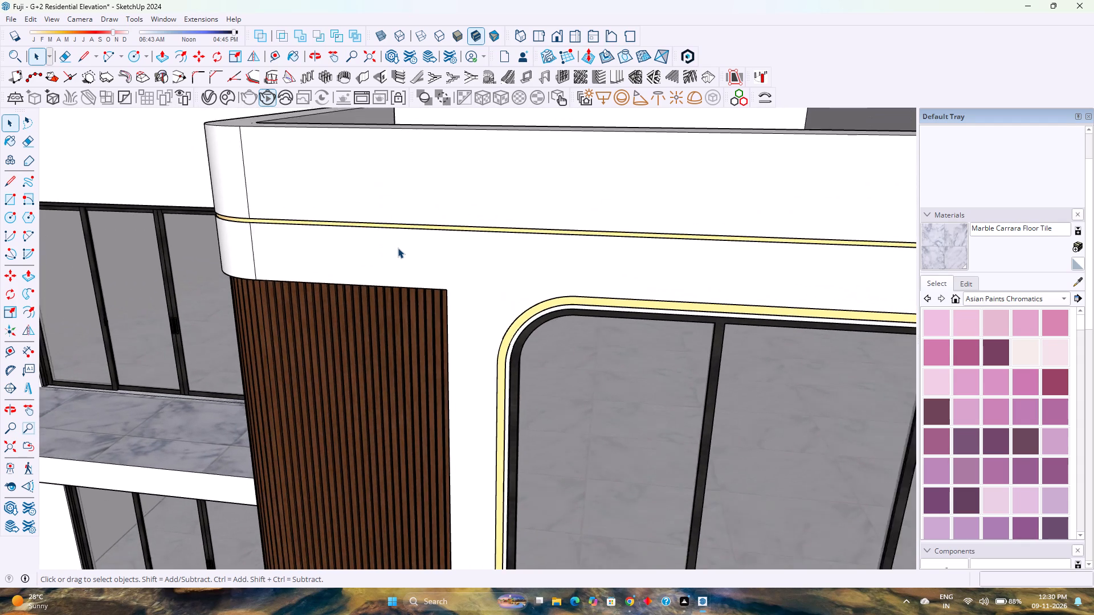
scroll(398, 248, down, 1)
scroll(398, 248, up, 2)
scroll(398, 248, down, 2)
scroll(398, 248, up, 2)
scroll(398, 248, down, 3)
scroll(398, 250, up, 3)
scroll(393, 250, down, 2)
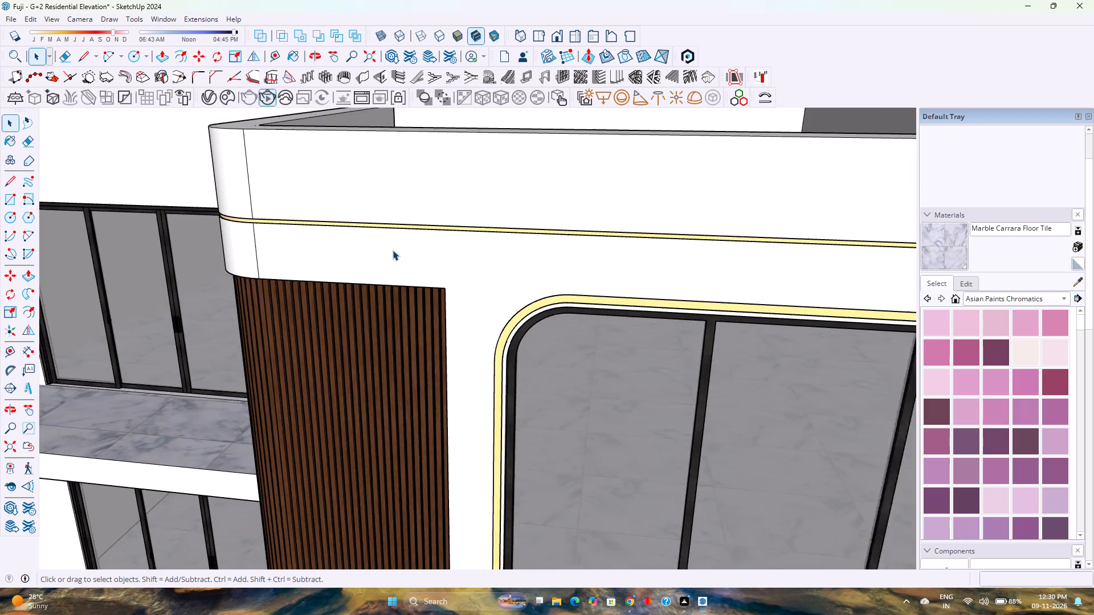
scroll(393, 250, down, 1)
scroll(393, 250, up, 3)
scroll(393, 250, down, 3)
scroll(393, 250, up, 3)
scroll(393, 250, down, 3)
scroll(393, 250, up, 3)
scroll(392, 250, down, 7)
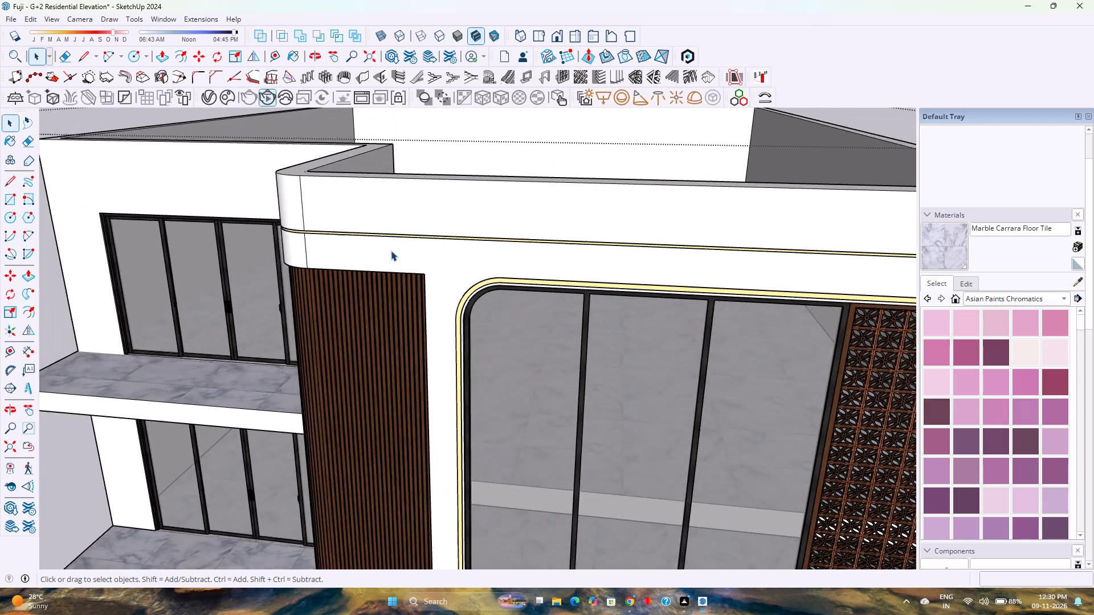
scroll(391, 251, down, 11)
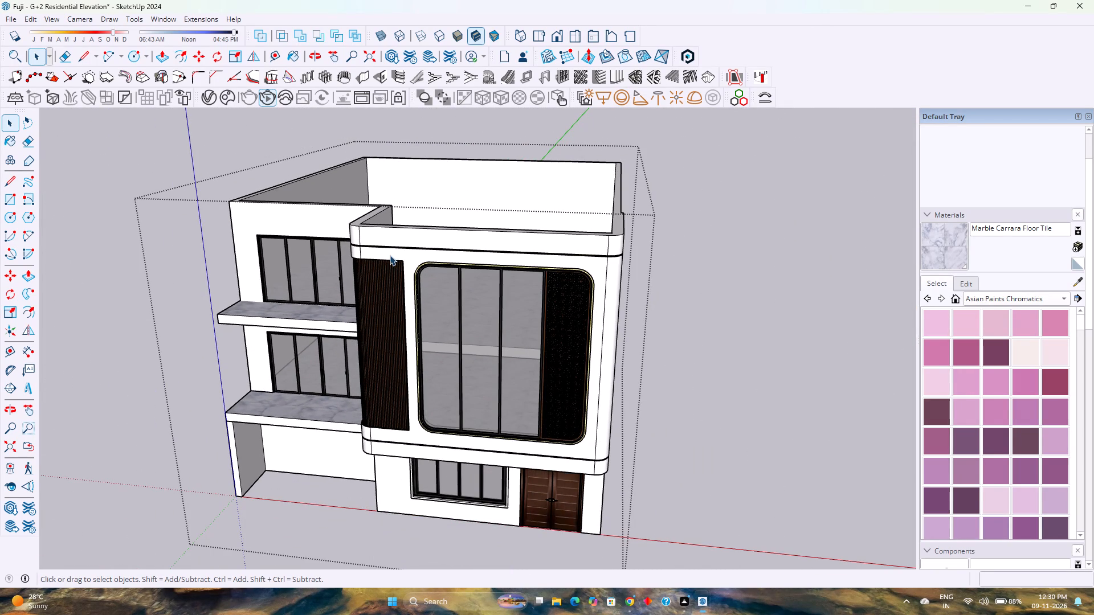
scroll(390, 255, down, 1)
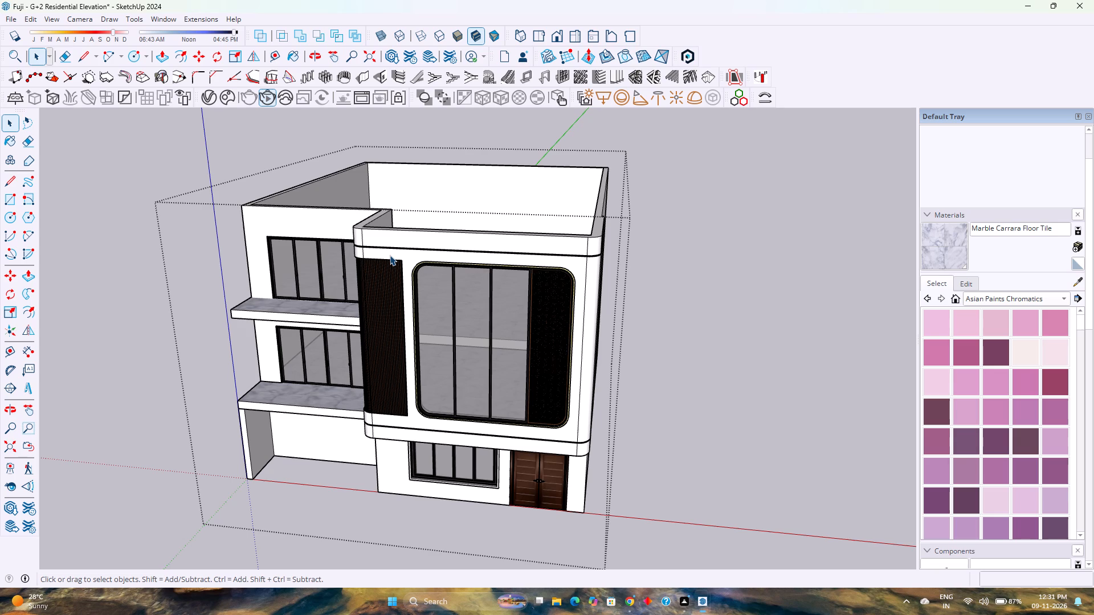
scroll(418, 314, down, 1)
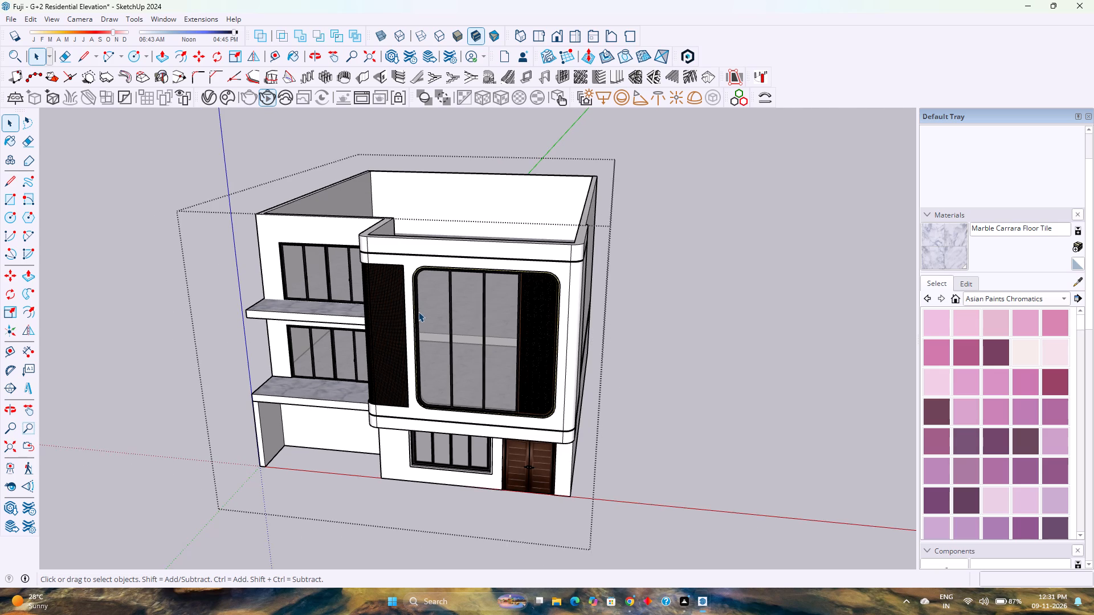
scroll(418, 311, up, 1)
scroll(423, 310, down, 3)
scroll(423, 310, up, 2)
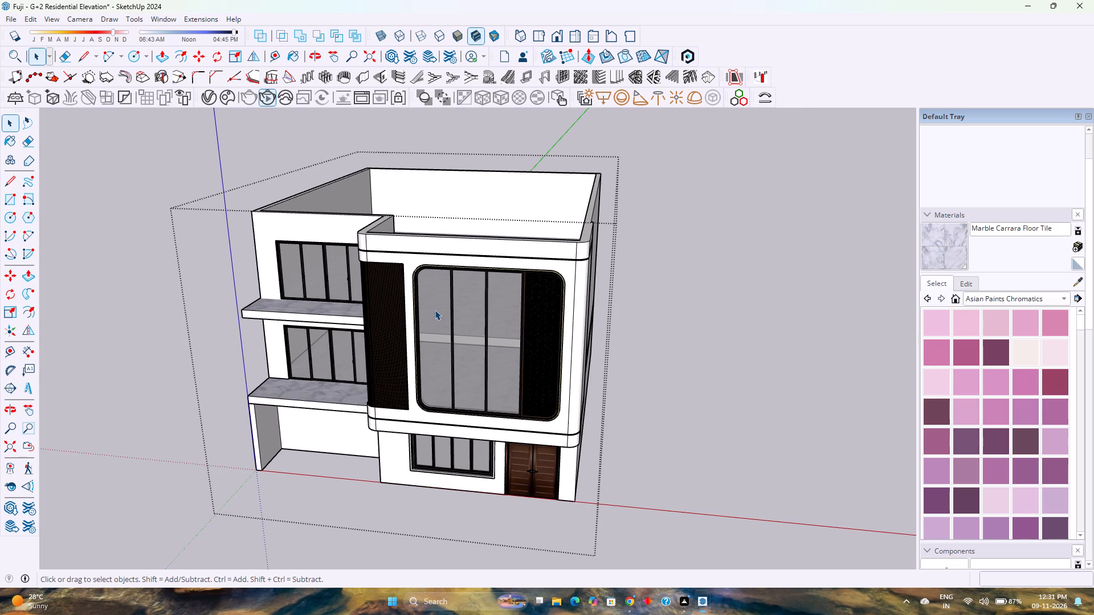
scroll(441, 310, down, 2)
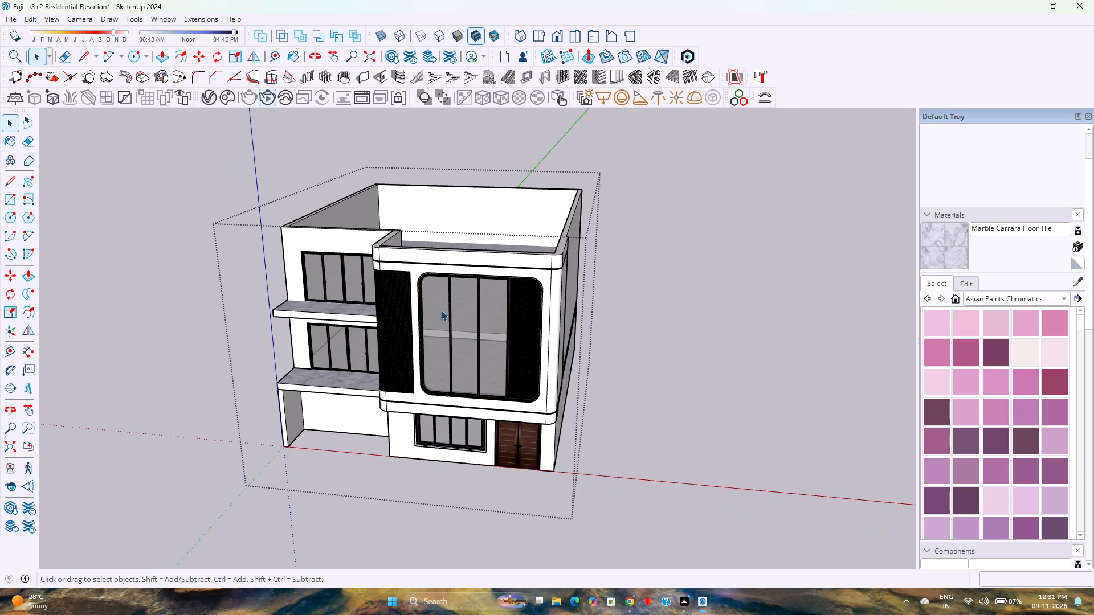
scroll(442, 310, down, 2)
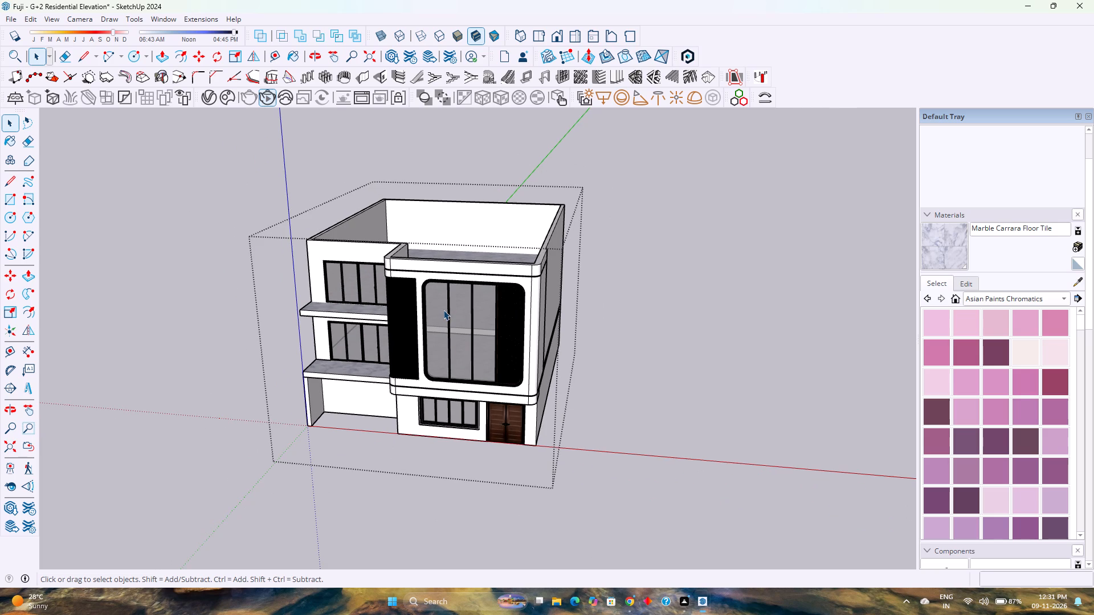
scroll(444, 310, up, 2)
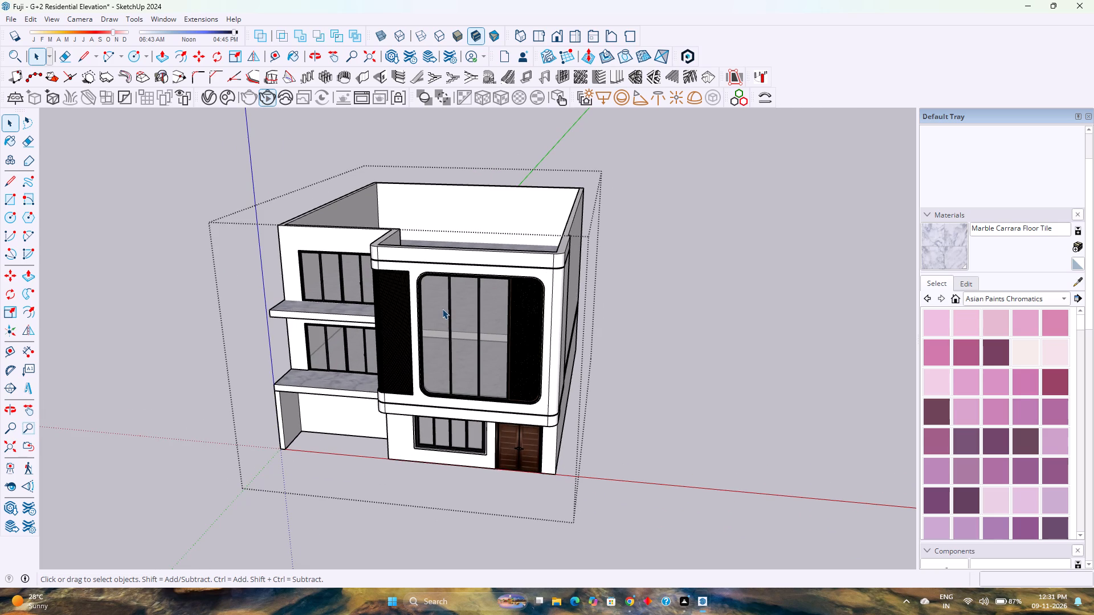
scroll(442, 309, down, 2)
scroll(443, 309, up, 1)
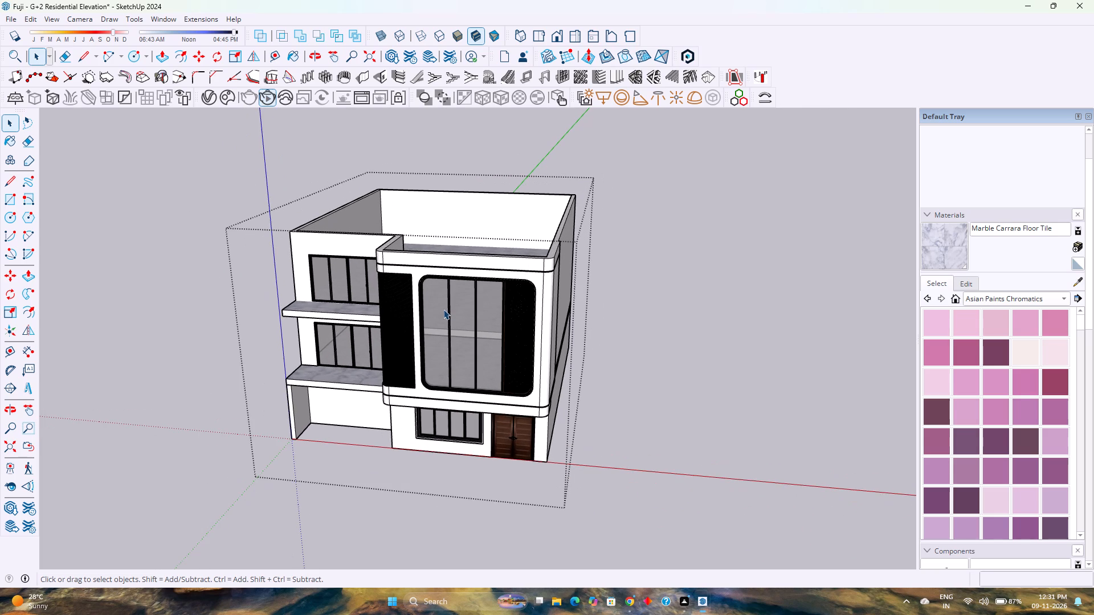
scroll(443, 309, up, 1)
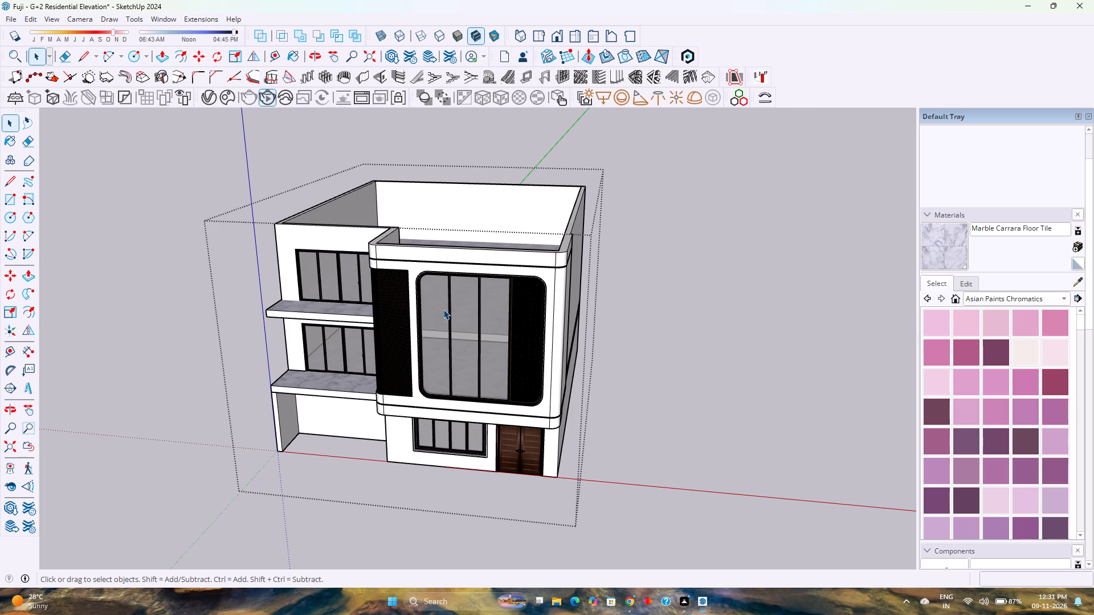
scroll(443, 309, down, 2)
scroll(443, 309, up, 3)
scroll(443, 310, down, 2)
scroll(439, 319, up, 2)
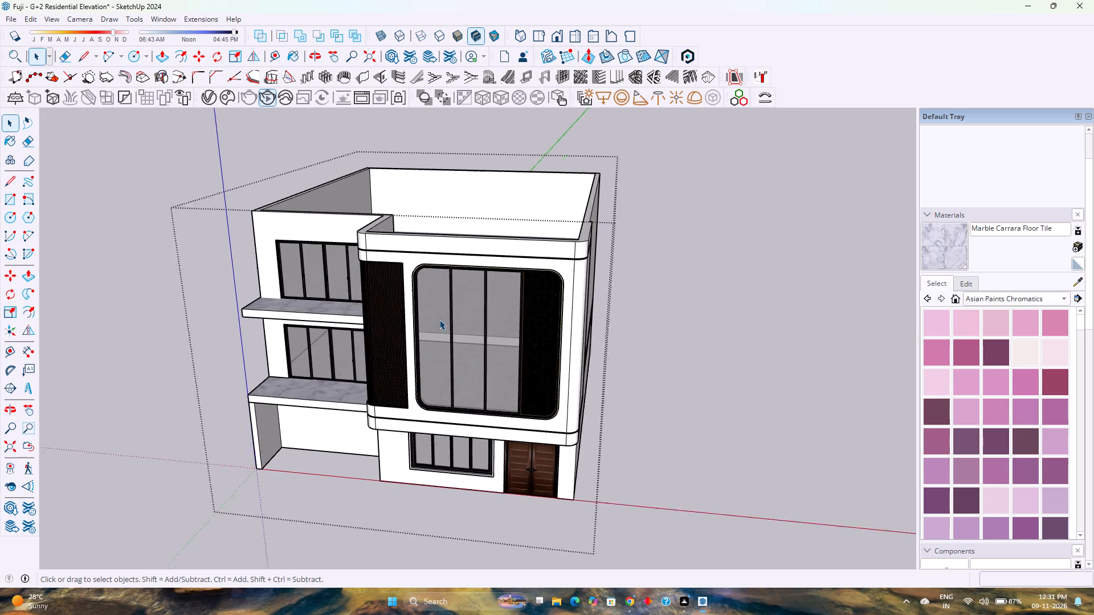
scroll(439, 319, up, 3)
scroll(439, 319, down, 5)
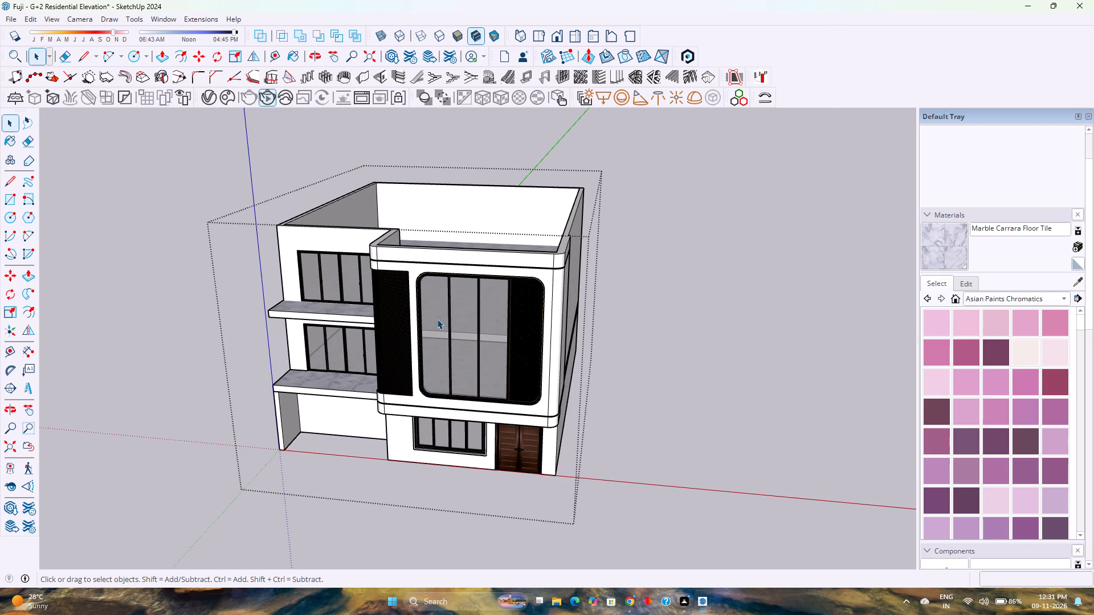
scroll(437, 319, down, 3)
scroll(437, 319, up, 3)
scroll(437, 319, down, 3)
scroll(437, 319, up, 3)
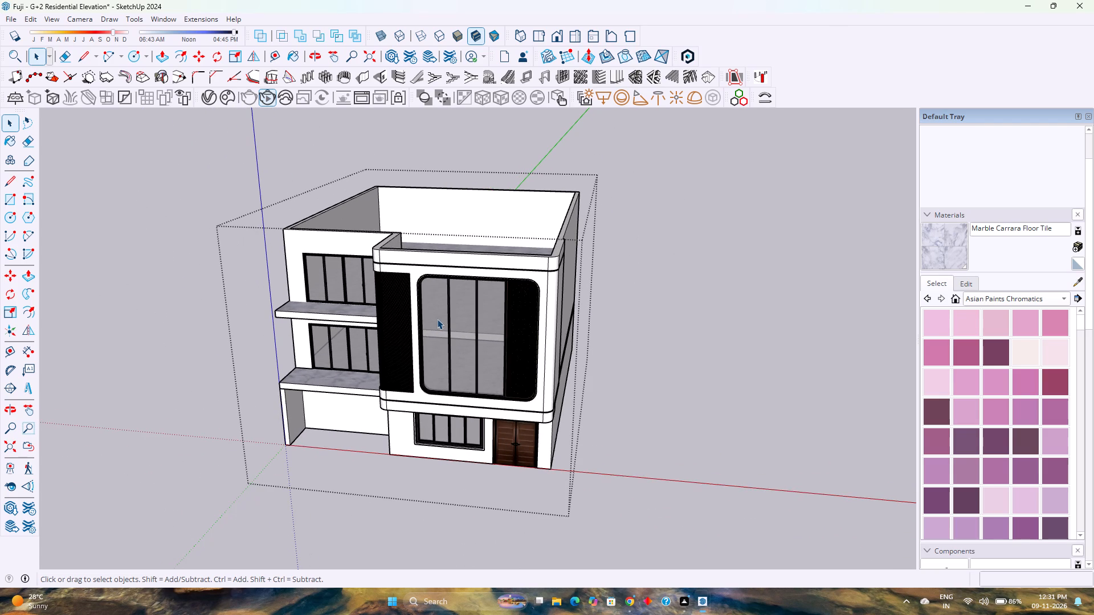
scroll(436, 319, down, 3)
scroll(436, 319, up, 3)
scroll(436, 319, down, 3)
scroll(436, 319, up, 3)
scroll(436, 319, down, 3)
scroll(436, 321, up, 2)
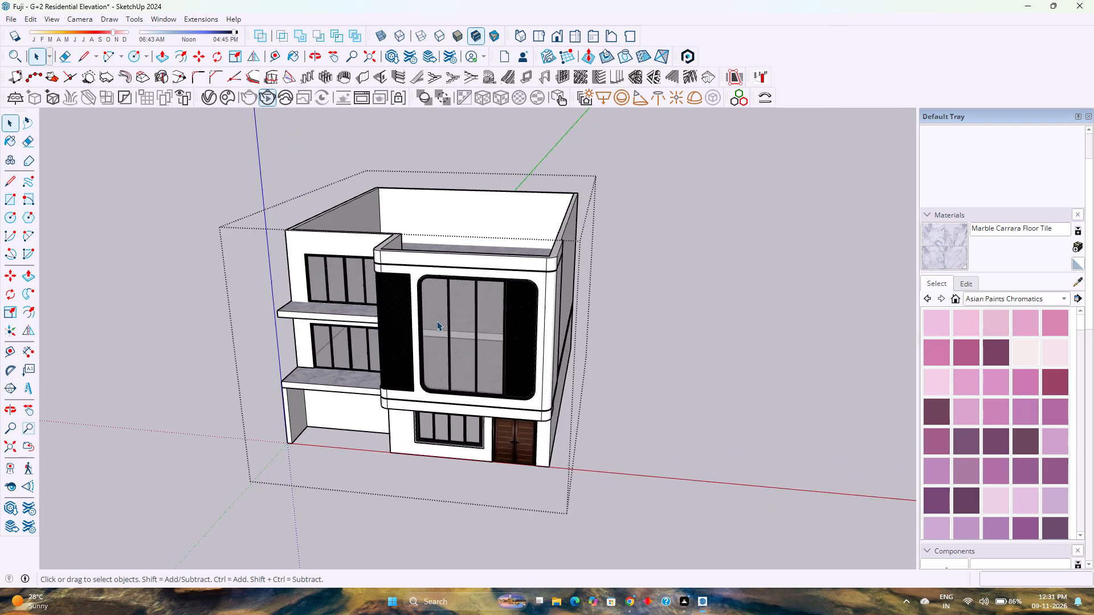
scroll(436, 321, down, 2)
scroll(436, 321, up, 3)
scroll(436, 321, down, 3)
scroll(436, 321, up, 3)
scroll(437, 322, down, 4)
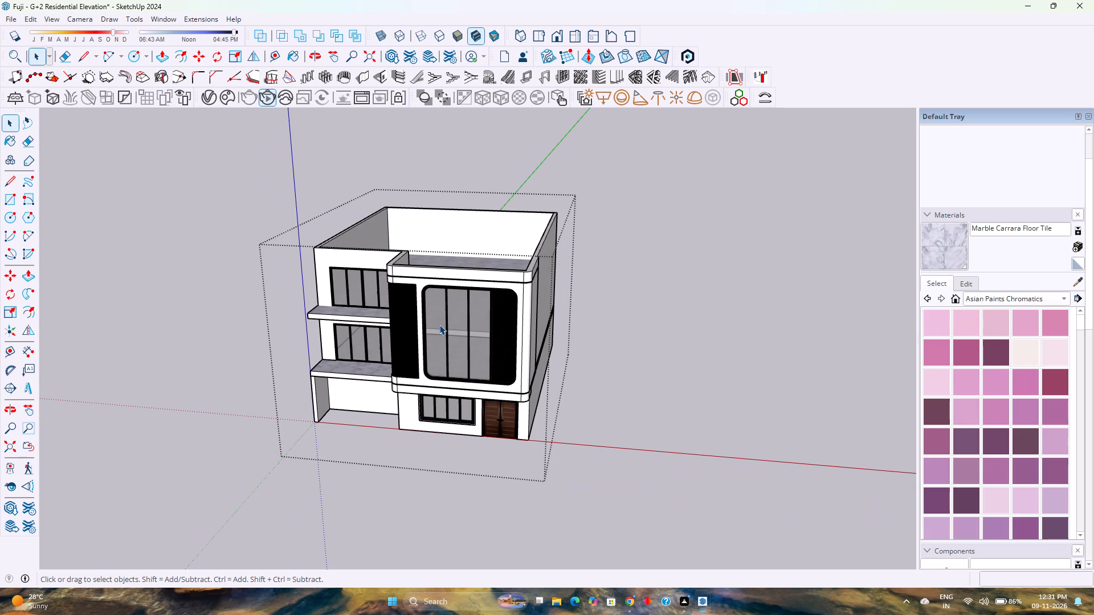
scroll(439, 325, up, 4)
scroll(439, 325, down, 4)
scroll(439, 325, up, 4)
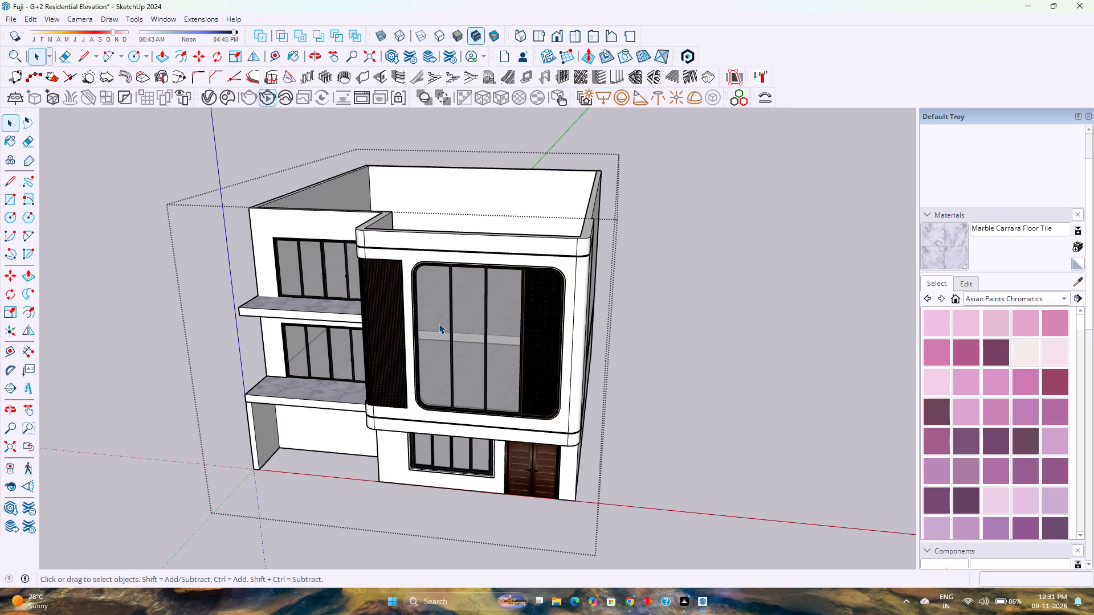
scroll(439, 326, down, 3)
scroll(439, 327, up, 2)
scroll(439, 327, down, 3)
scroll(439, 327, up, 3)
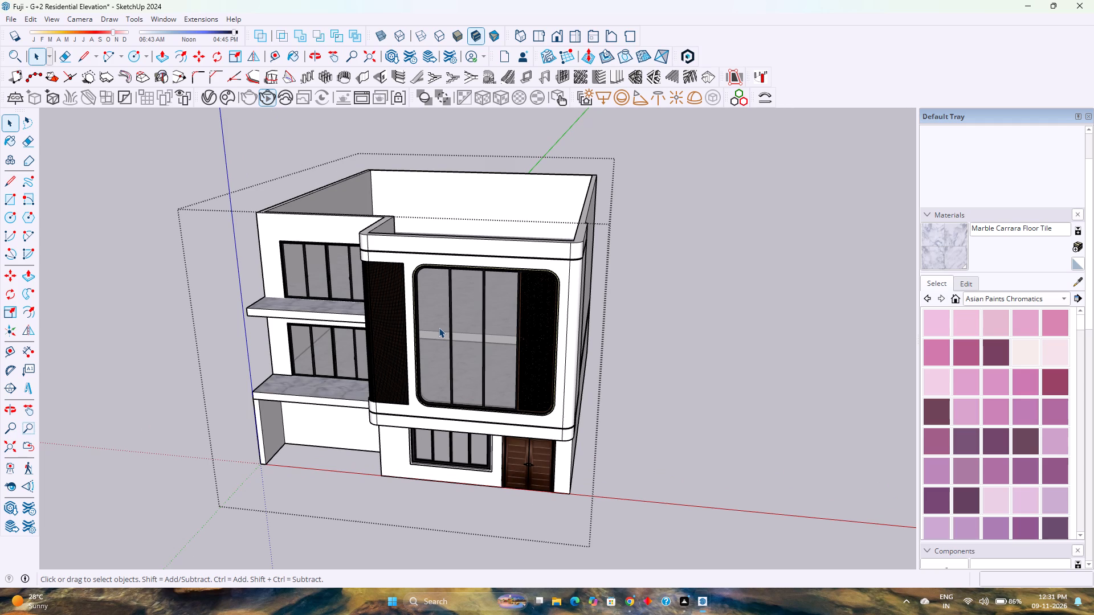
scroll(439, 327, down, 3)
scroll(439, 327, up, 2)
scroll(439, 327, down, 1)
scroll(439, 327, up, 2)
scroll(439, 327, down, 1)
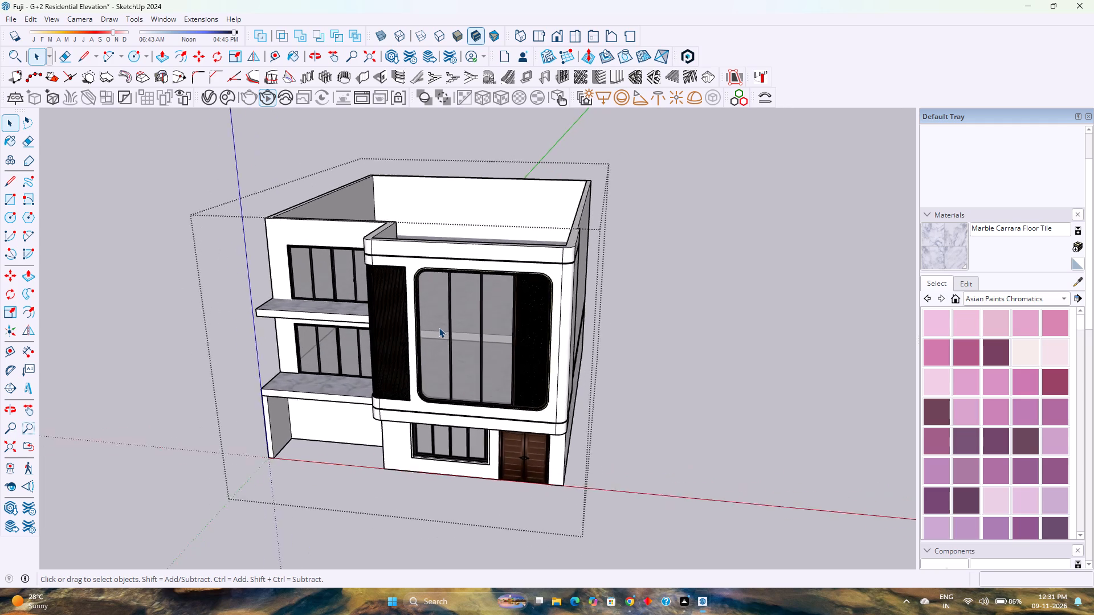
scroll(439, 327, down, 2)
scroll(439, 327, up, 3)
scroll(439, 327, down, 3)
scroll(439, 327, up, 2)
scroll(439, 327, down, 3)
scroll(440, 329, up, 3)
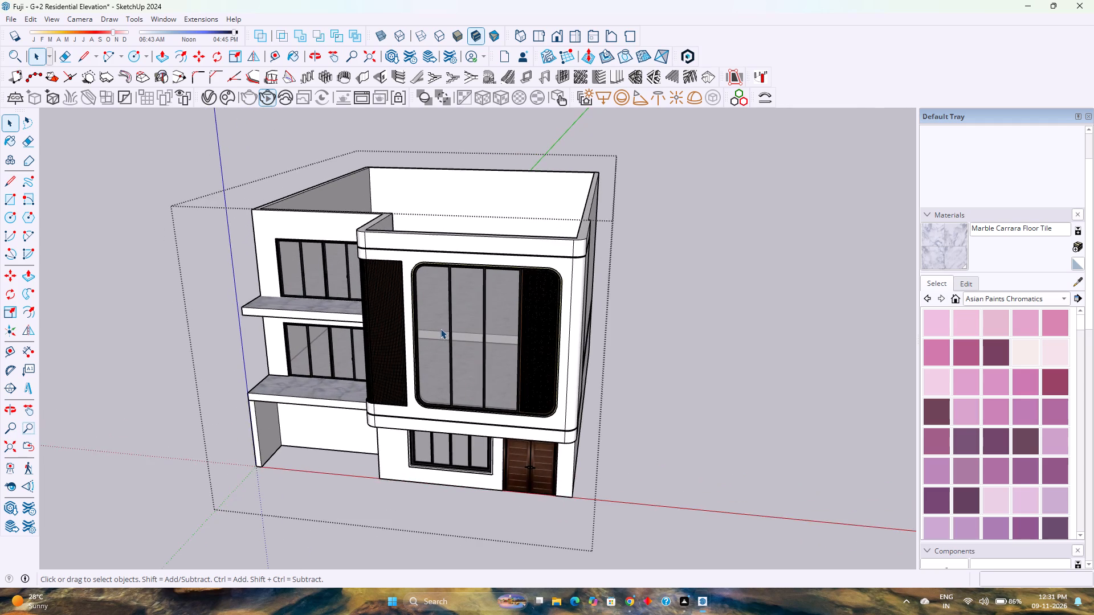
Examine the interior floor slab edge and marble floor behind the large rounded window's glazing up close.
scroll(440, 329, up, 5)
scroll(440, 329, down, 4)
scroll(440, 329, up, 16)
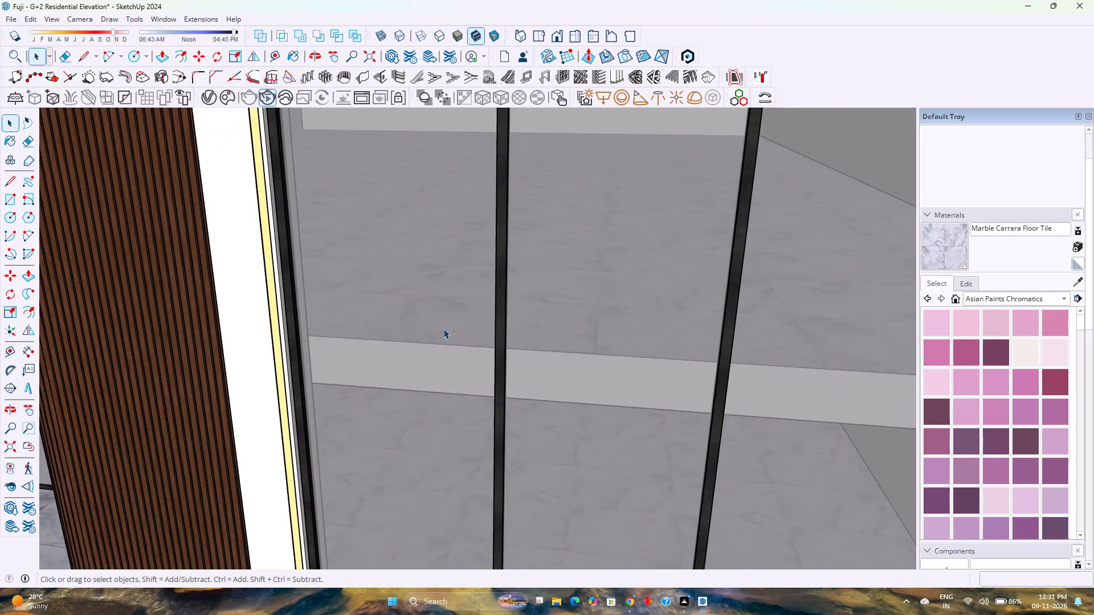
scroll(443, 329, up, 14)
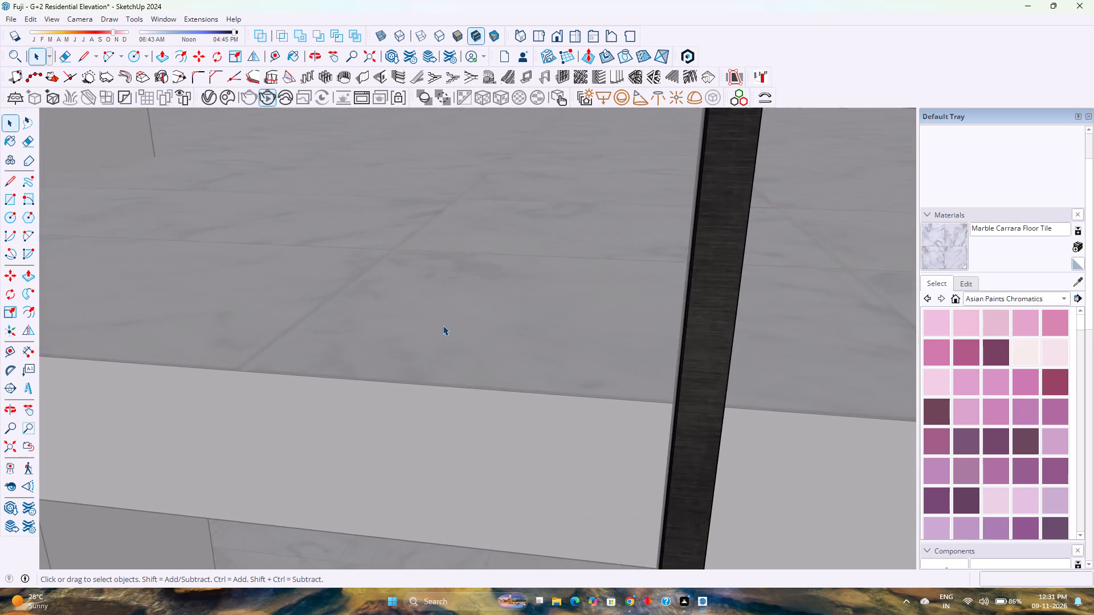
Examine the floor slab edge and marble floor tiles behind the large rounded window's glazing beside the black mullion.
scroll(444, 325, up, 10)
scroll(447, 331, down, 7)
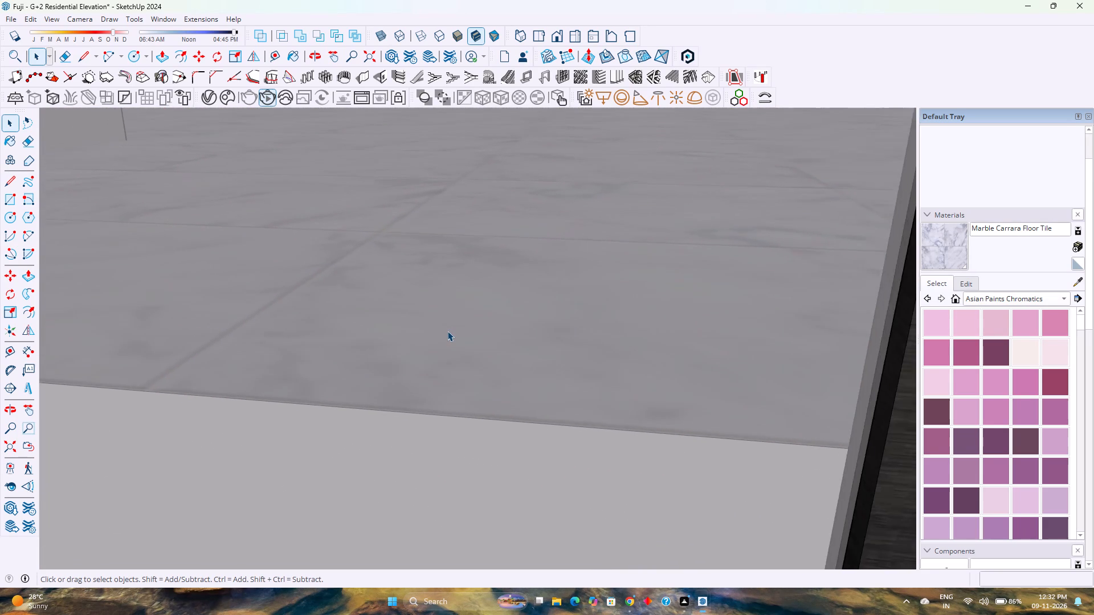
scroll(447, 331, down, 16)
scroll(448, 331, up, 3)
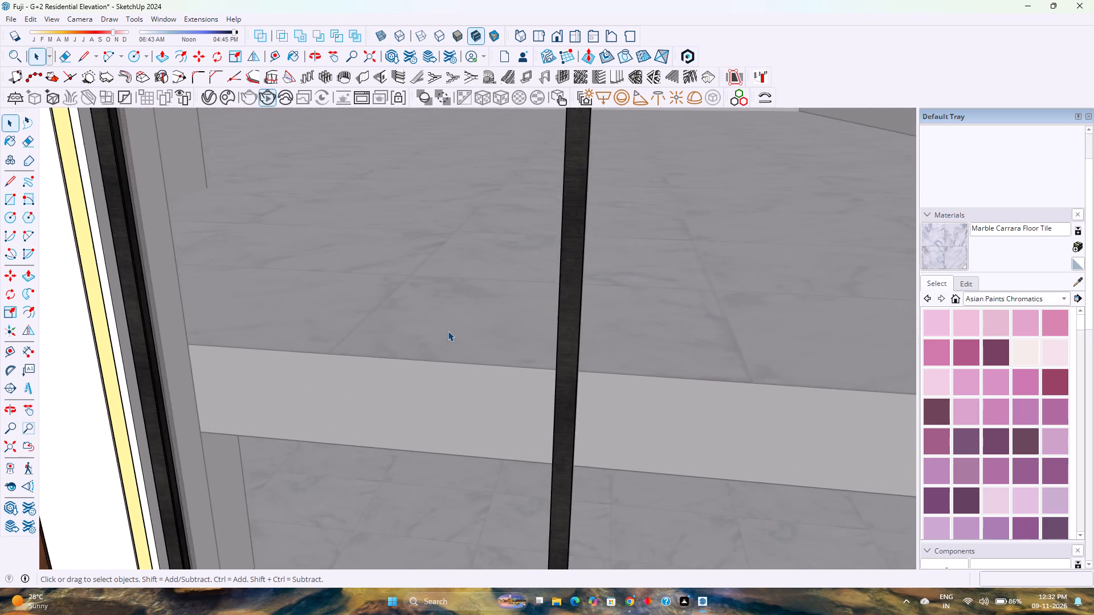
scroll(448, 331, down, 20)
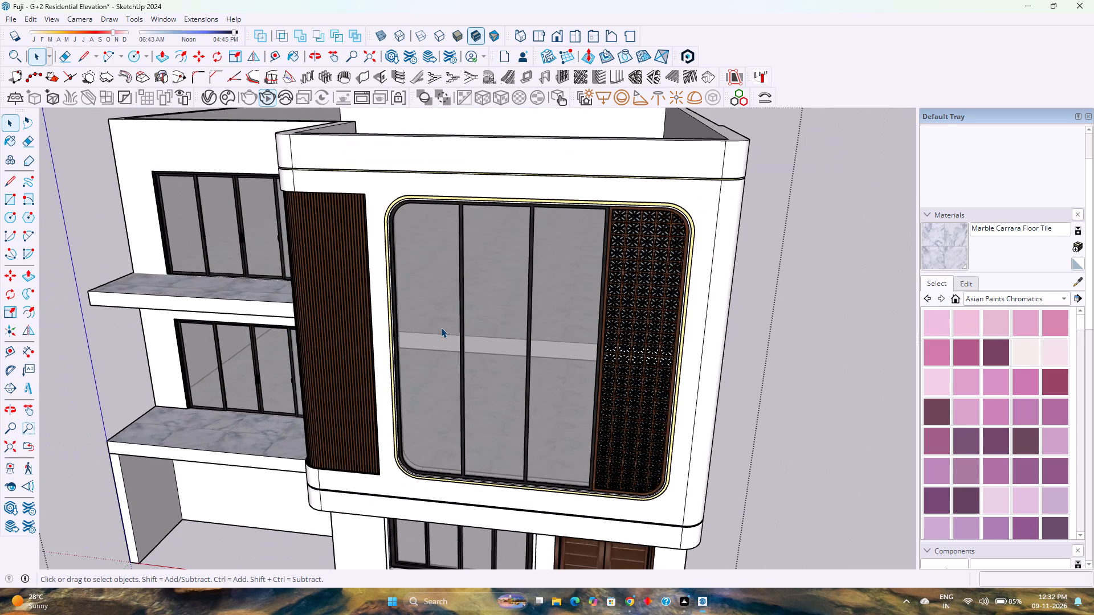
Examine the large rounded window with its yellow border strip, perforated screen, adjoining louvre panel and visible slab band.
scroll(441, 327, down, 1)
scroll(441, 327, up, 6)
scroll(441, 327, down, 2)
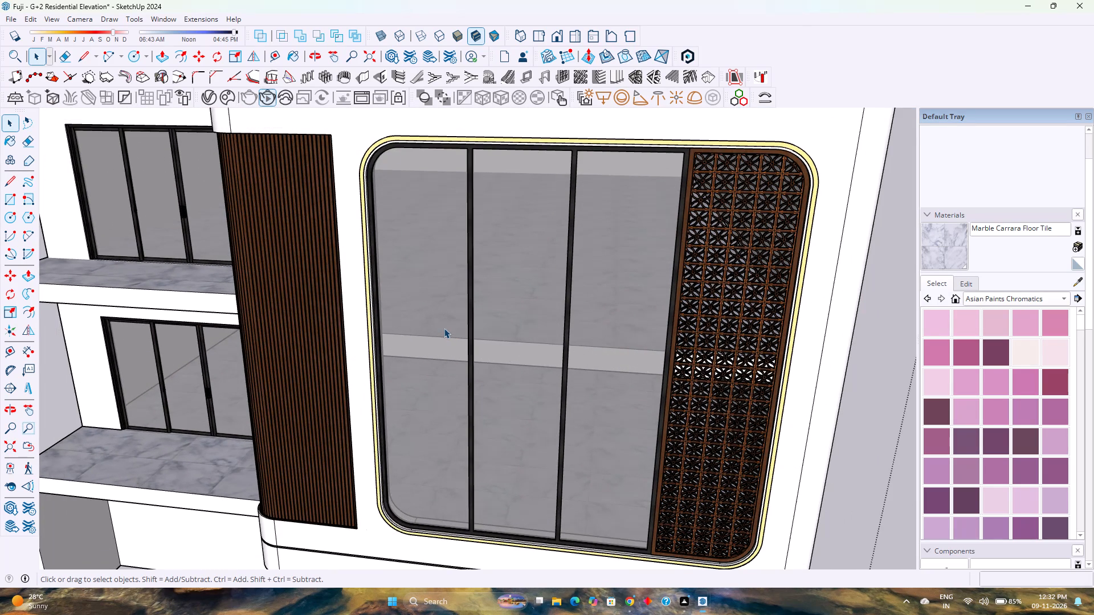
scroll(444, 328, down, 4)
scroll(444, 328, up, 4)
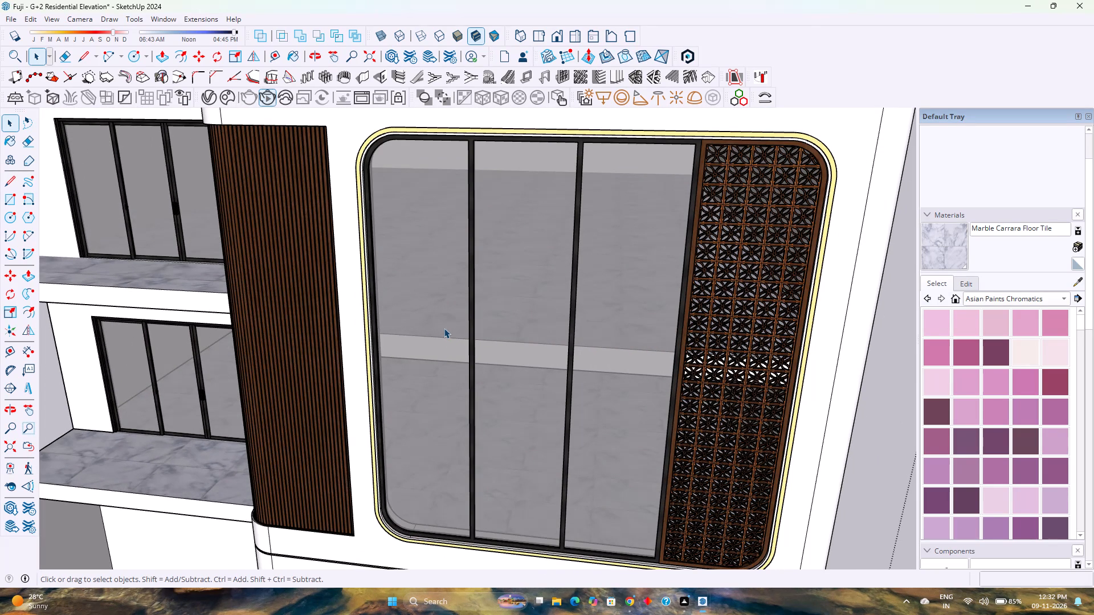
scroll(444, 328, down, 3)
scroll(444, 328, up, 2)
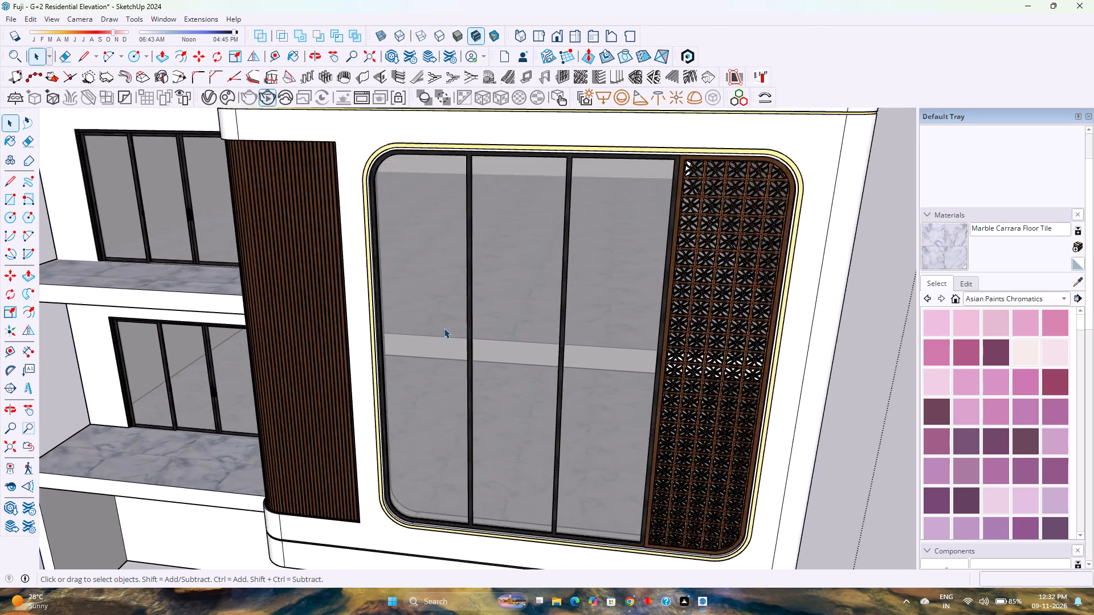
scroll(444, 328, down, 5)
scroll(444, 328, up, 2)
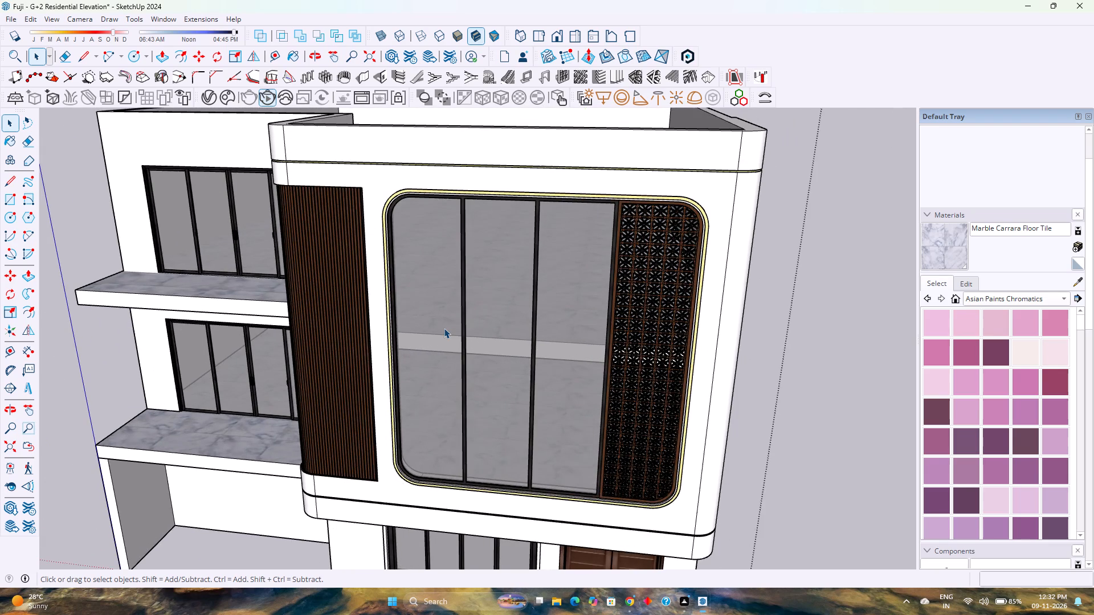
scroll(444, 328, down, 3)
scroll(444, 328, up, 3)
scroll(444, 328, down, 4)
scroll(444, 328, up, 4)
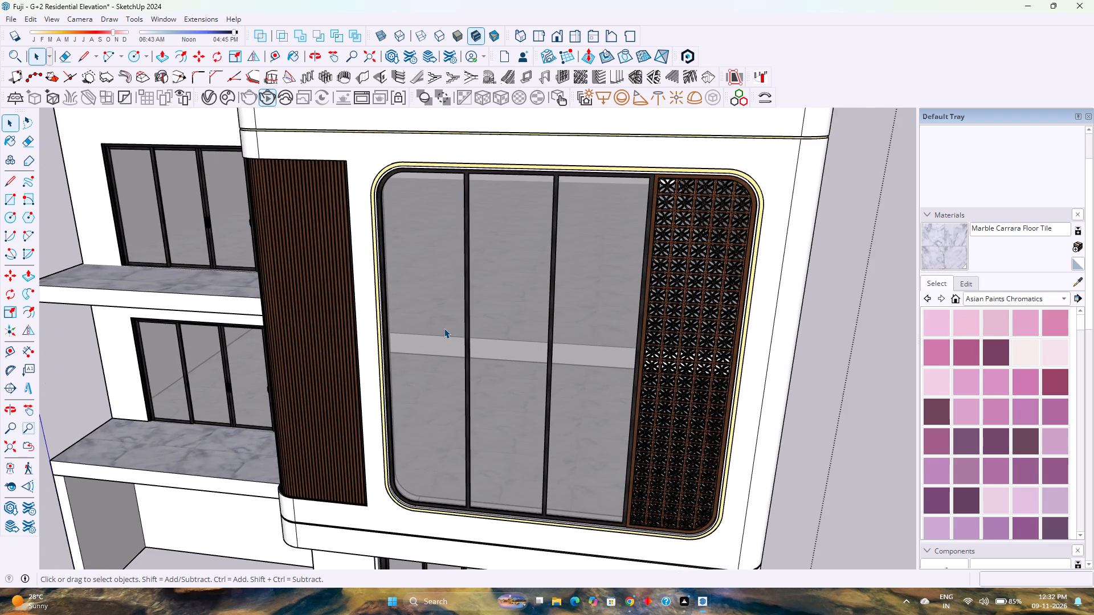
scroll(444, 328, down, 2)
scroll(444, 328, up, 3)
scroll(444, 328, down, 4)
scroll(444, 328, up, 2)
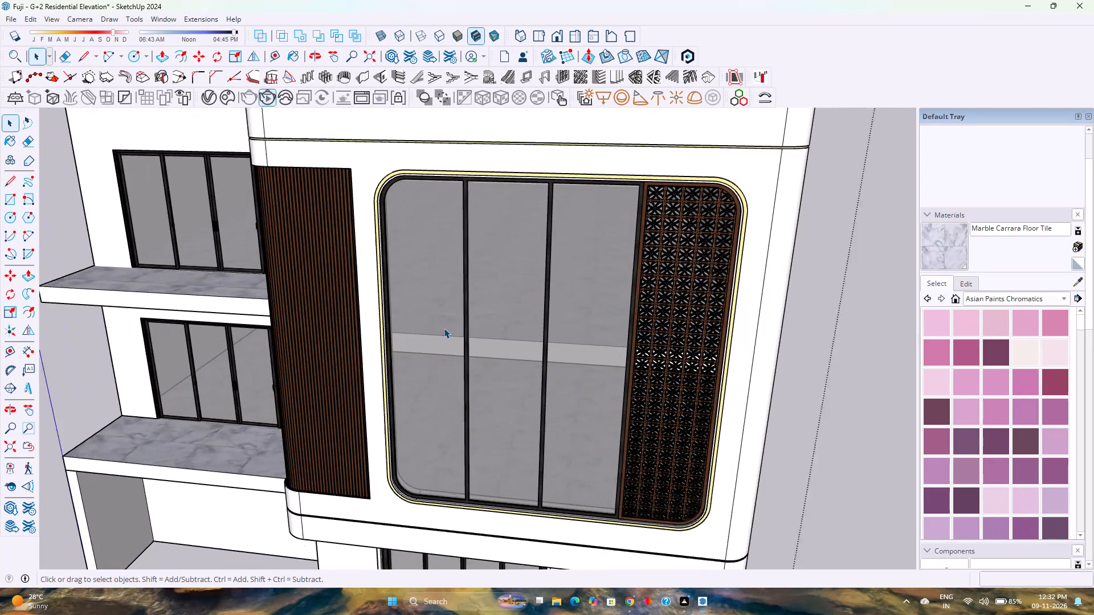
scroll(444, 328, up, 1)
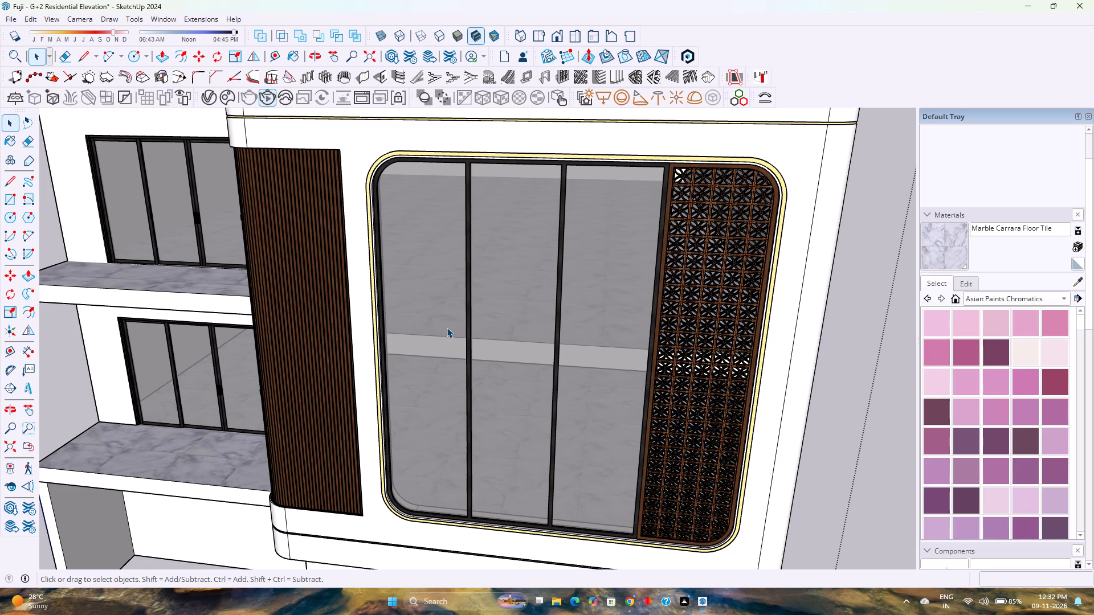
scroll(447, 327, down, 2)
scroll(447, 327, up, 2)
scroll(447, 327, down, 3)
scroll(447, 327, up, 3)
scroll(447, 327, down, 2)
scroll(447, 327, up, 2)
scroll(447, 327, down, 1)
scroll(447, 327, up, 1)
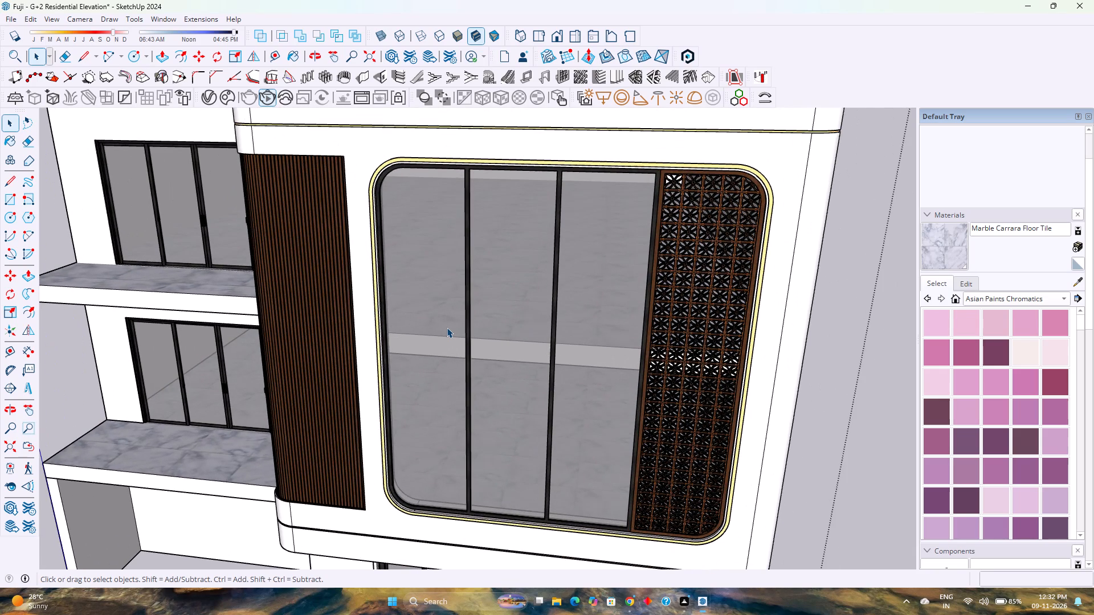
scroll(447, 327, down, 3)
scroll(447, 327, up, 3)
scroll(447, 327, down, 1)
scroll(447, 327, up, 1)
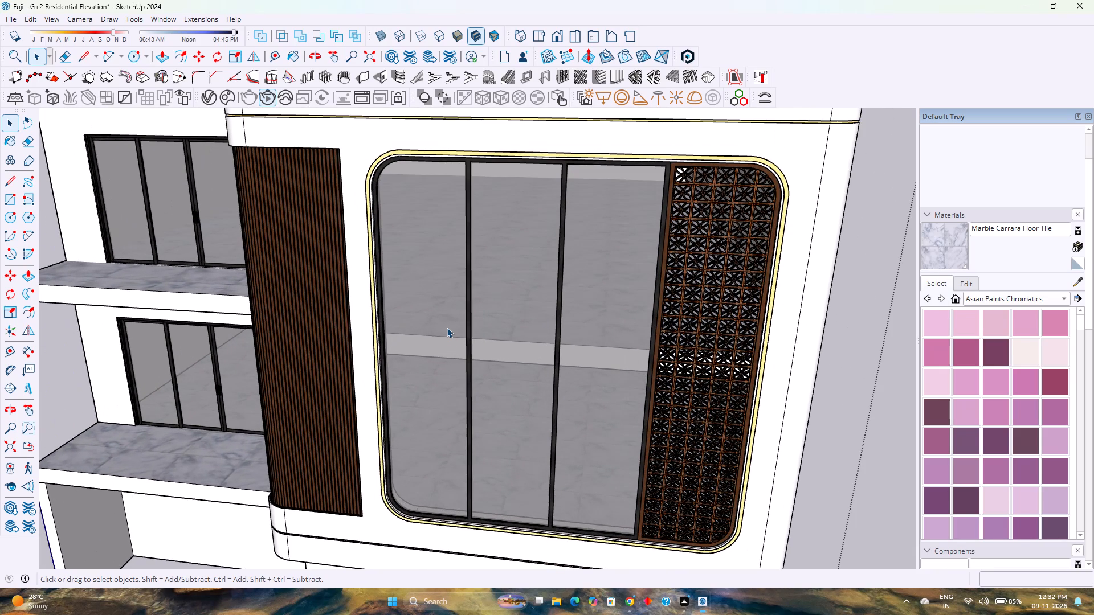
Examine the whole building from a raised front viewpoint, including the roof parapet, balconies, projecting frame and ground-floor entrance.
scroll(442, 327, down, 5)
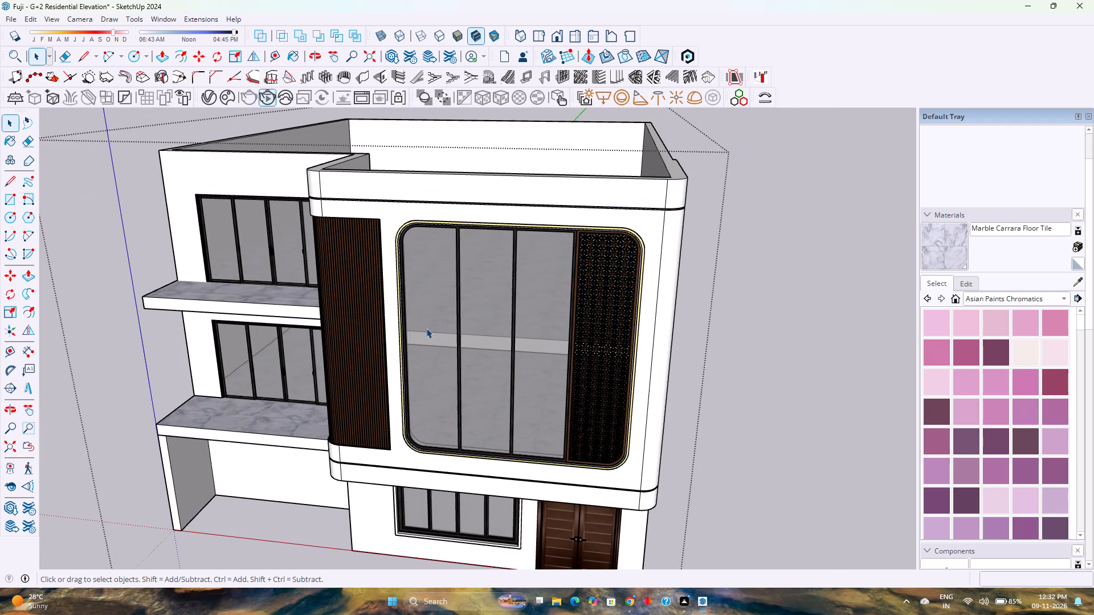
scroll(400, 330, down, 4)
scroll(400, 330, up, 2)
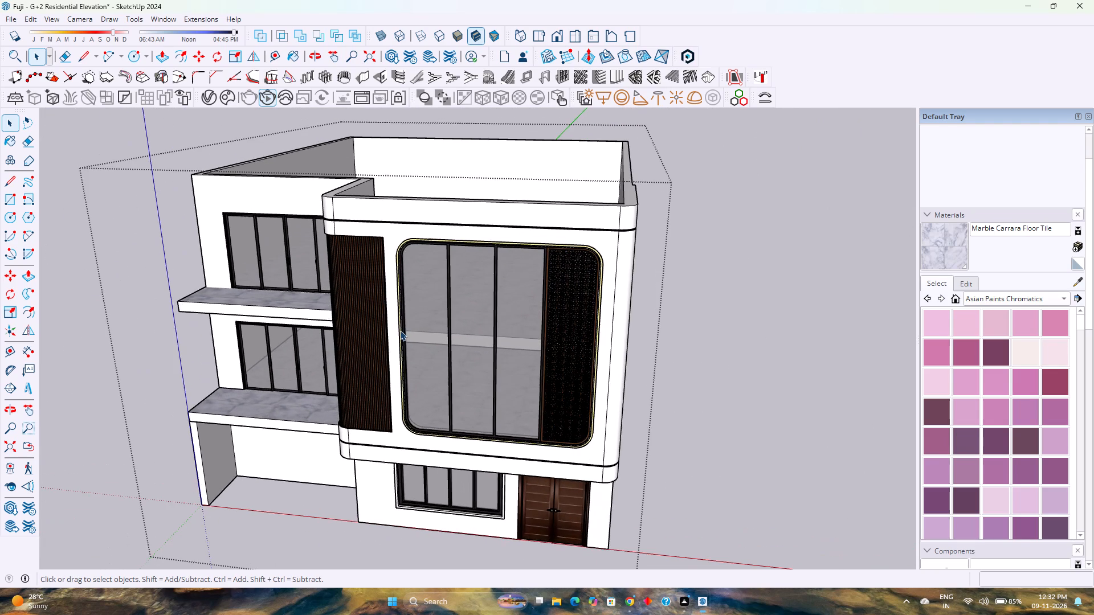
scroll(407, 331, down, 4)
scroll(406, 329, up, 4)
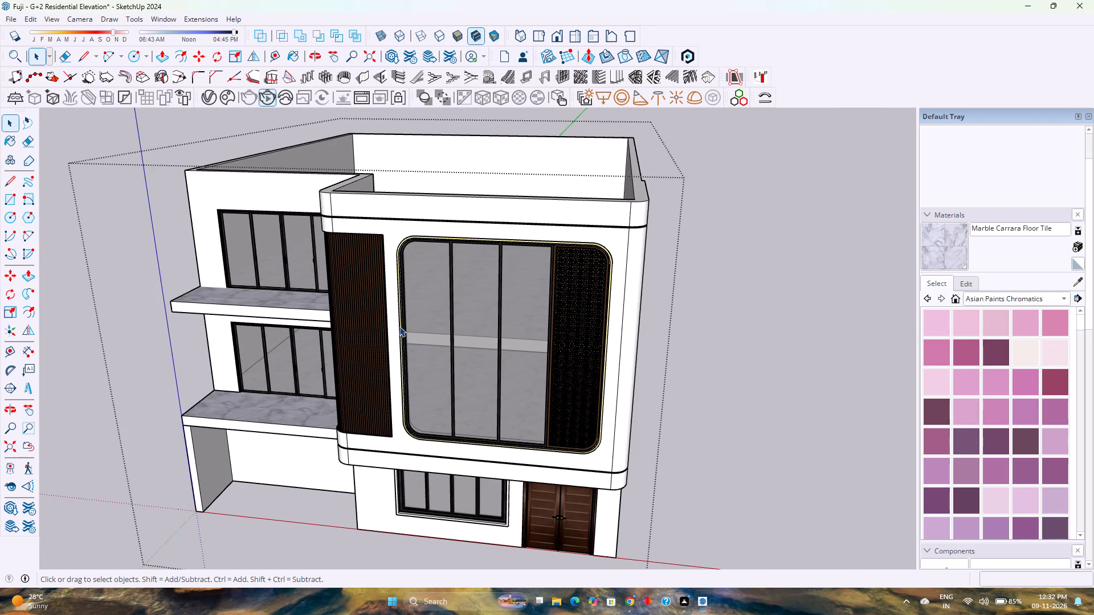
scroll(402, 328, down, 2)
scroll(404, 329, up, 2)
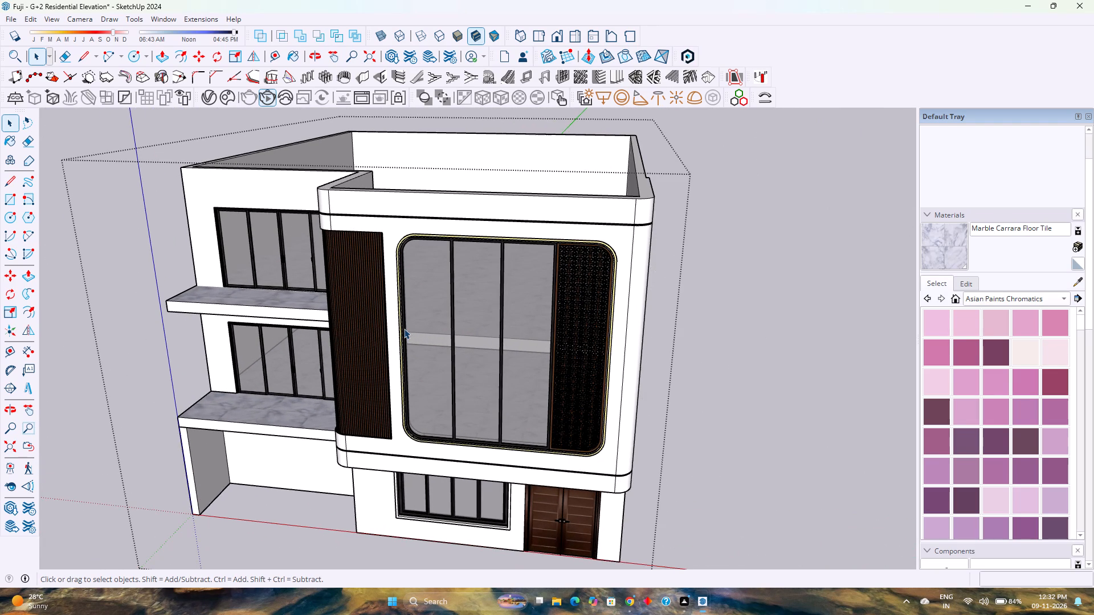
scroll(406, 329, up, 1)
scroll(406, 329, down, 2)
scroll(406, 329, up, 2)
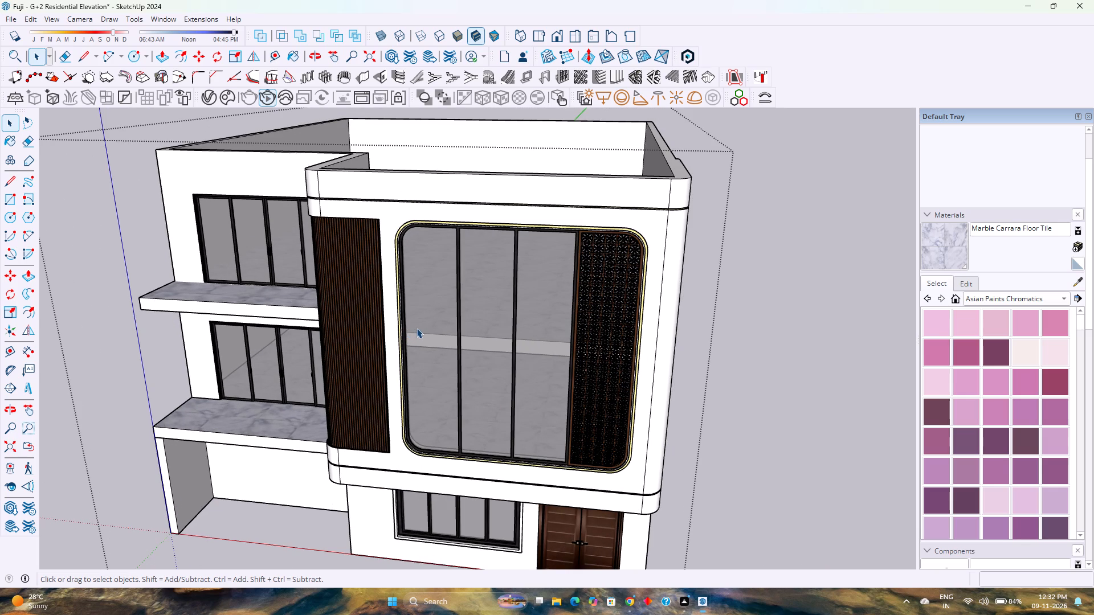
scroll(420, 329, down, 6)
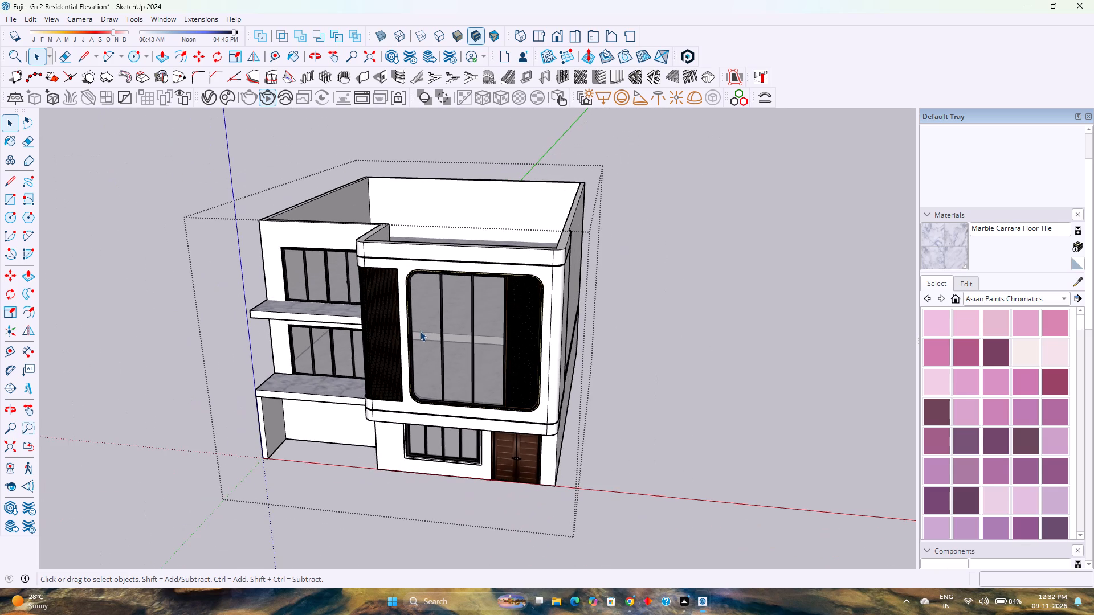
scroll(419, 331, down, 2)
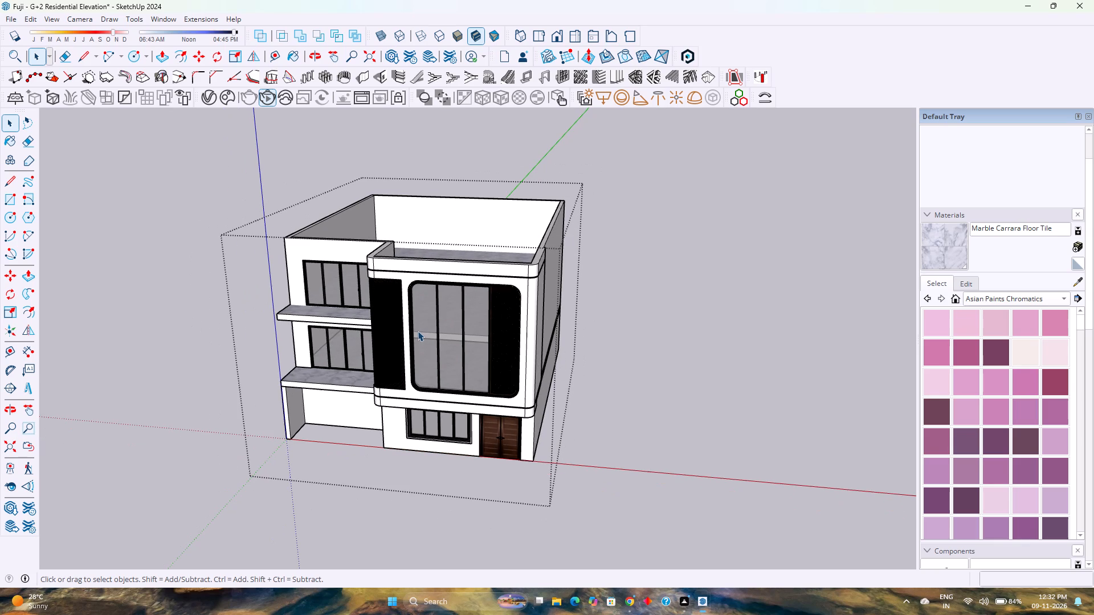
scroll(424, 329, down, 2)
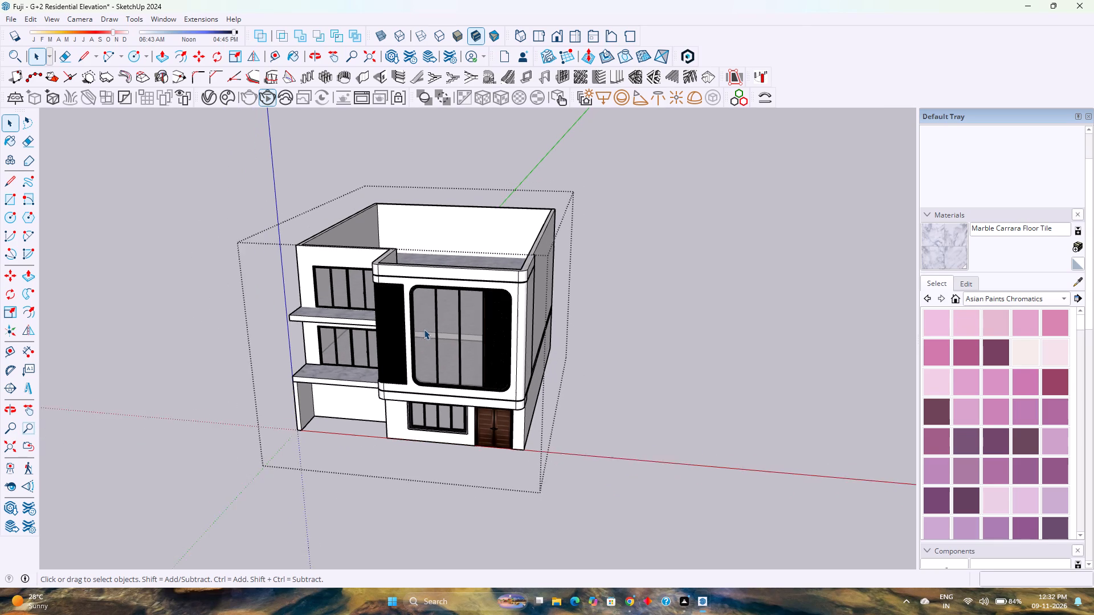
scroll(424, 329, down, 5)
scroll(428, 330, up, 4)
scroll(380, 362, up, 6)
Examine the front elevation from a lower viewpoint, including the balconies, louvre panel, large rounded window and ground-floor entrance.
middle_drag(381, 360, 393, 327)
scroll(393, 327, down, 3)
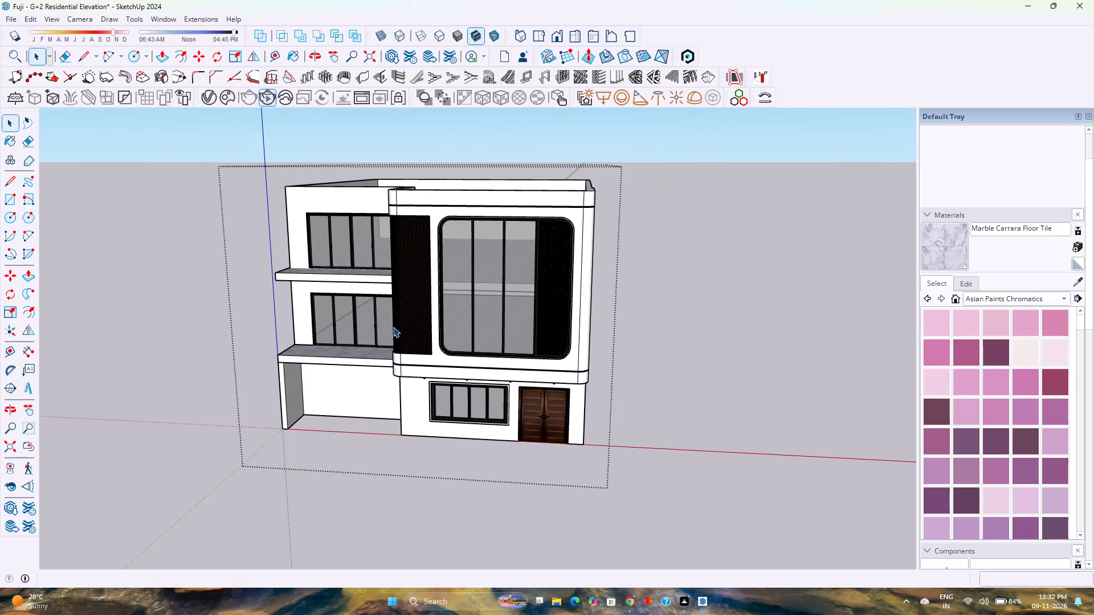
scroll(393, 327, up, 3)
scroll(395, 329, down, 2)
scroll(395, 329, up, 3)
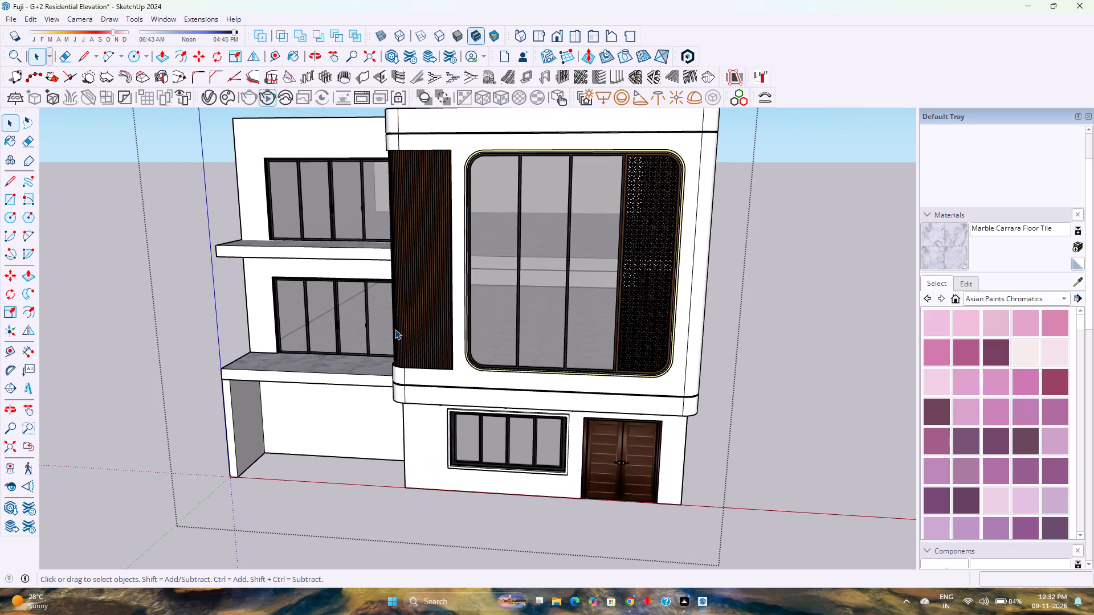
scroll(395, 329, down, 5)
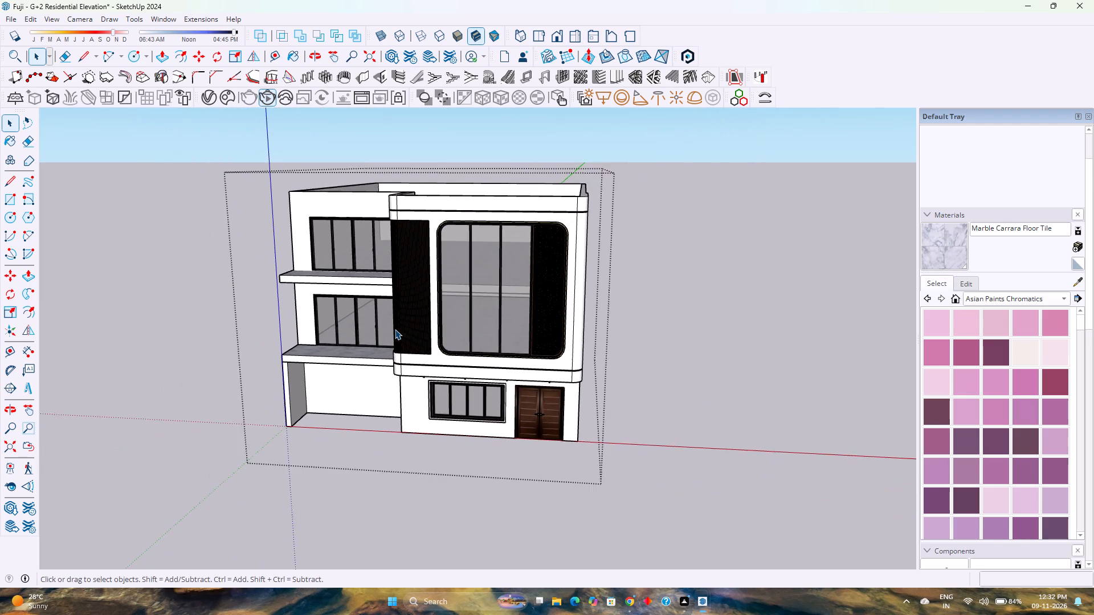
scroll(395, 329, up, 1)
scroll(394, 330, down, 4)
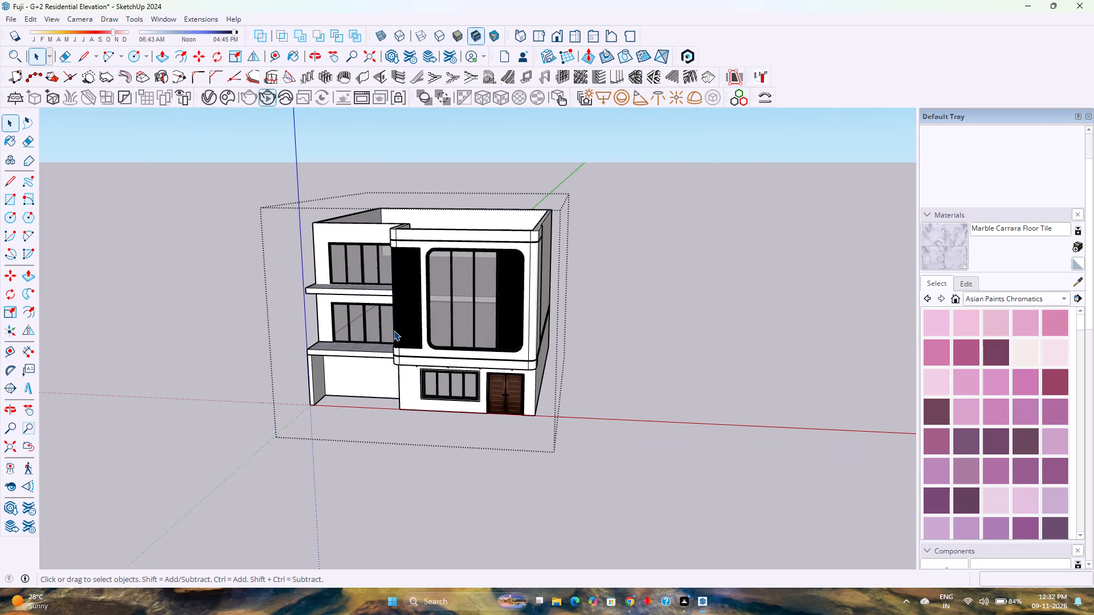
scroll(394, 331, up, 2)
scroll(394, 331, down, 4)
scroll(394, 331, up, 3)
scroll(394, 331, down, 6)
scroll(395, 332, up, 9)
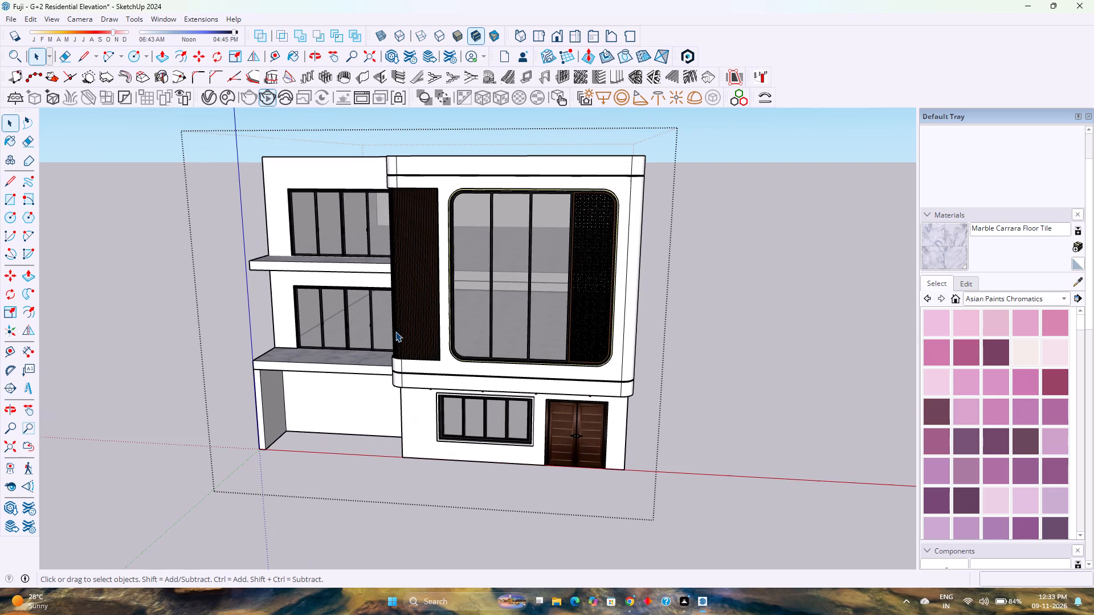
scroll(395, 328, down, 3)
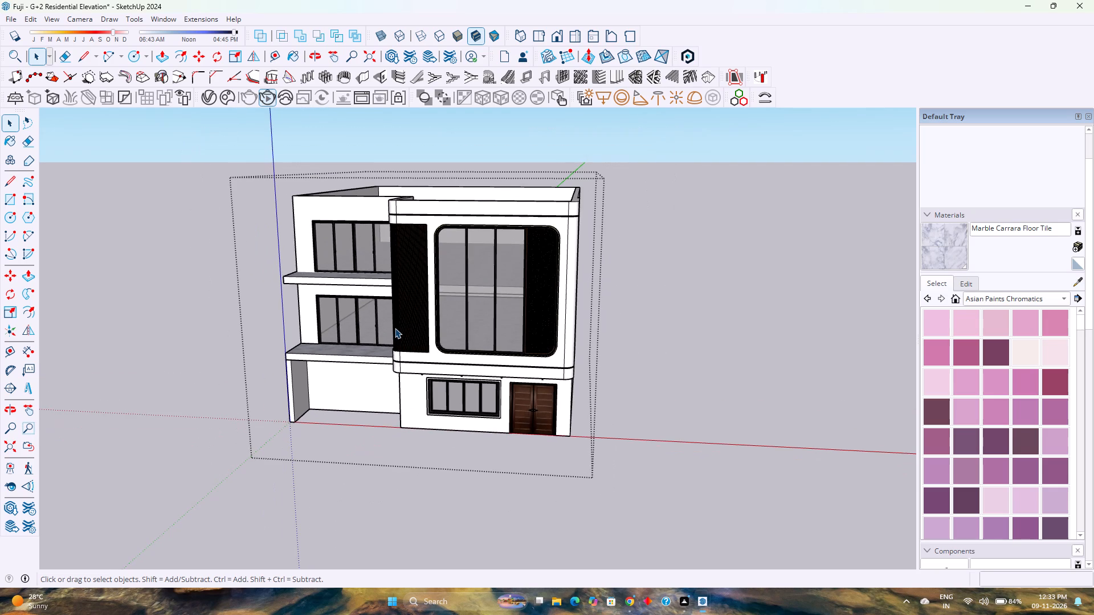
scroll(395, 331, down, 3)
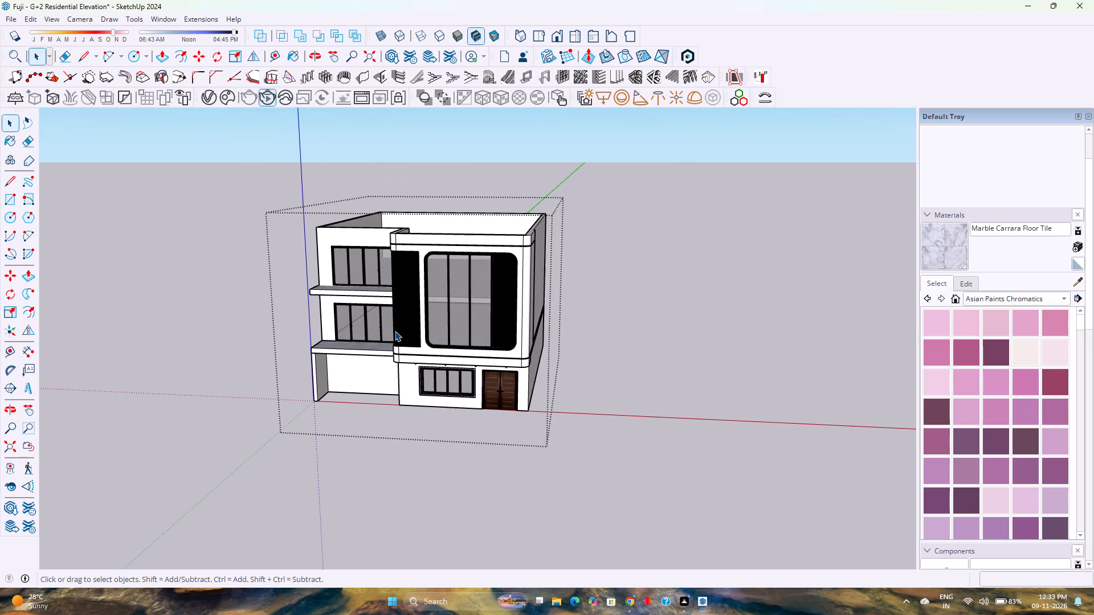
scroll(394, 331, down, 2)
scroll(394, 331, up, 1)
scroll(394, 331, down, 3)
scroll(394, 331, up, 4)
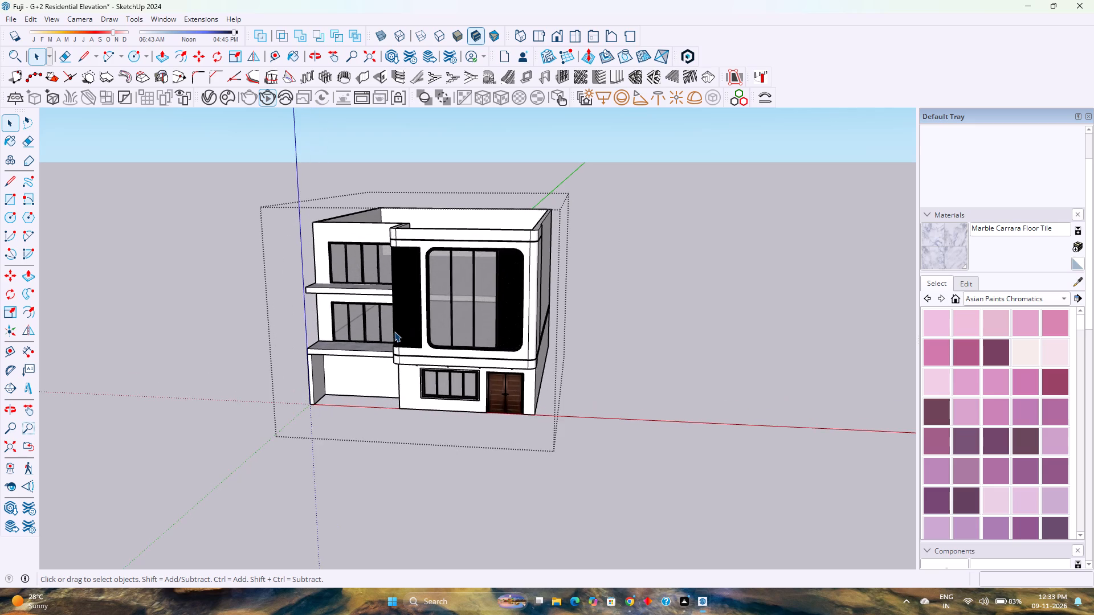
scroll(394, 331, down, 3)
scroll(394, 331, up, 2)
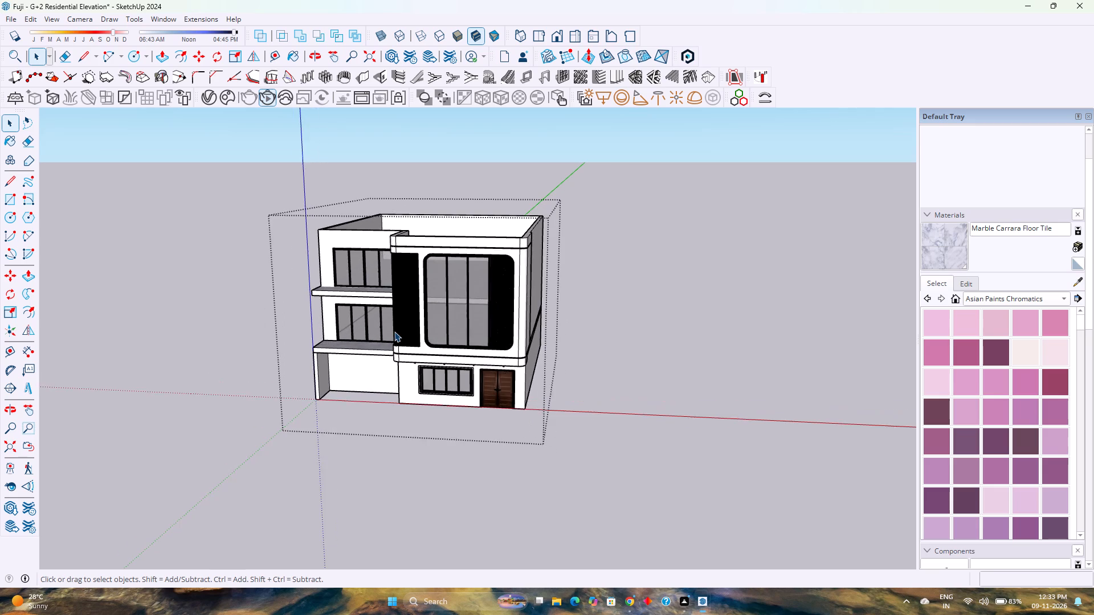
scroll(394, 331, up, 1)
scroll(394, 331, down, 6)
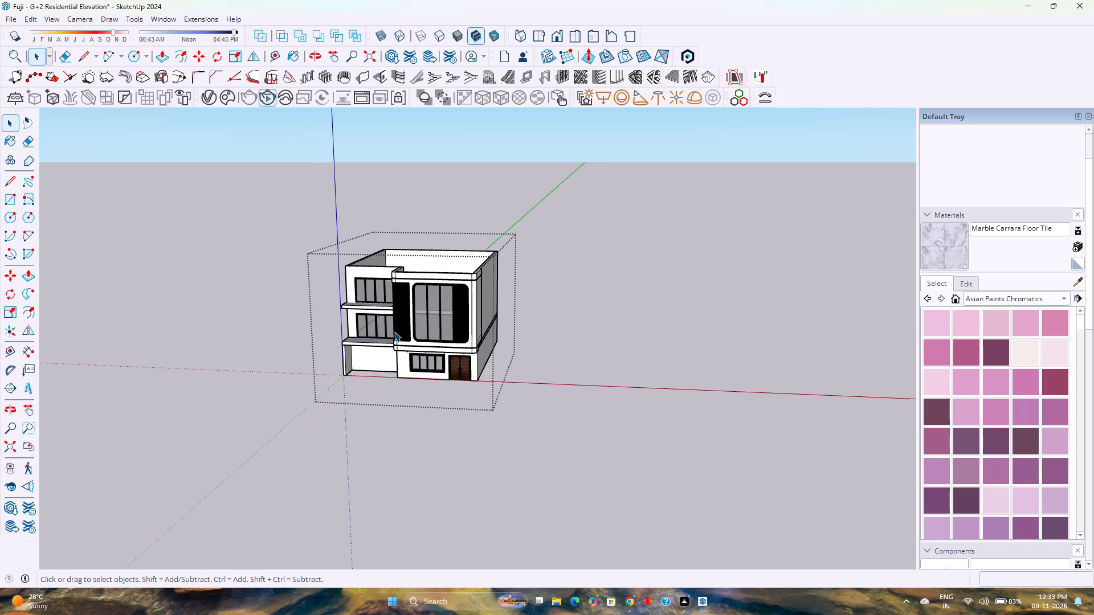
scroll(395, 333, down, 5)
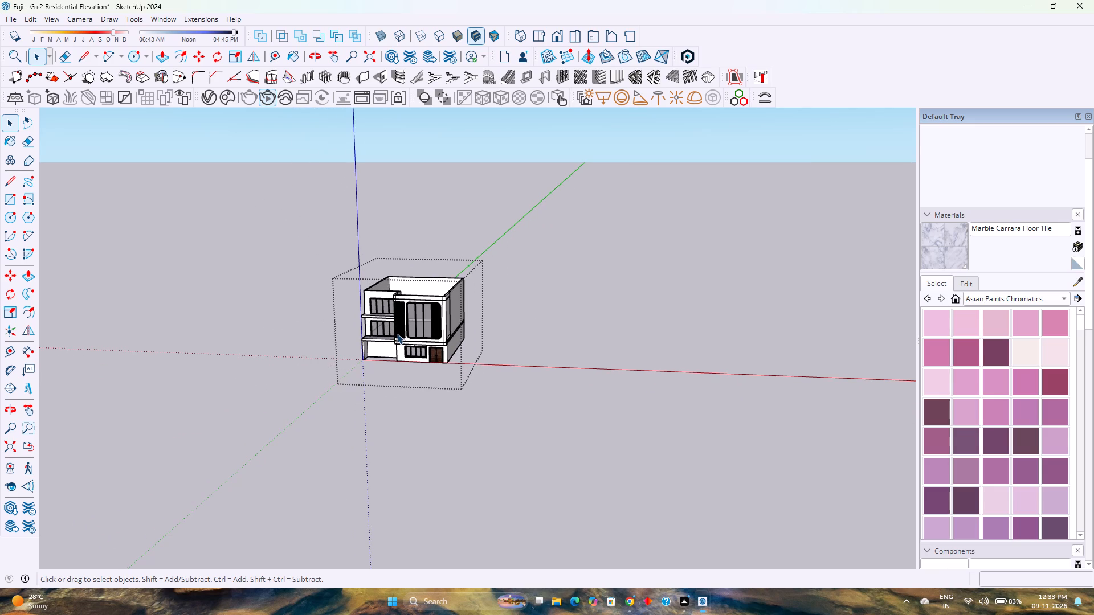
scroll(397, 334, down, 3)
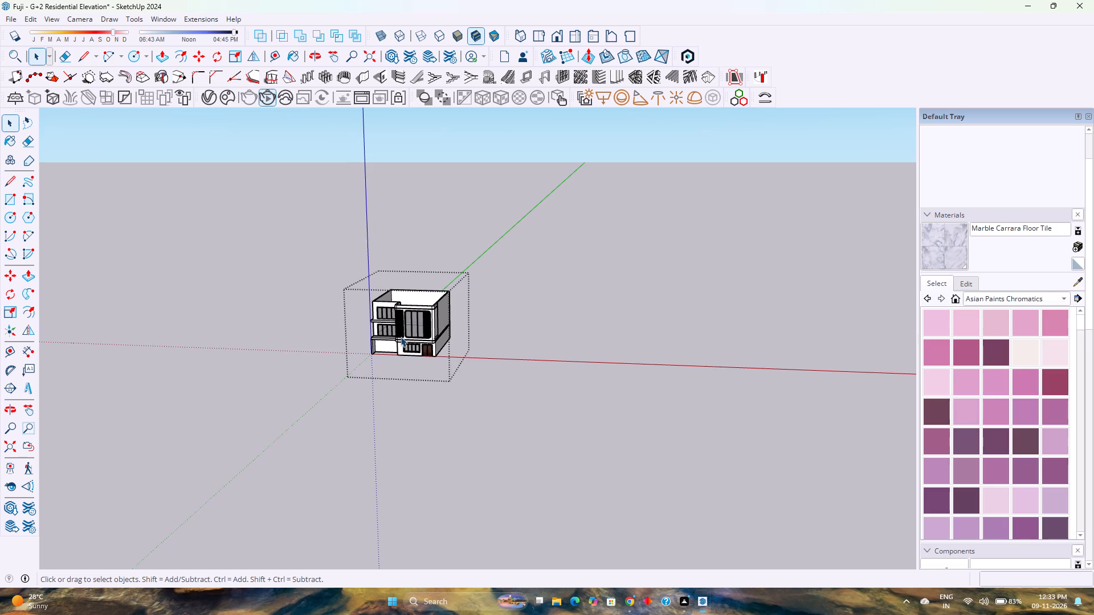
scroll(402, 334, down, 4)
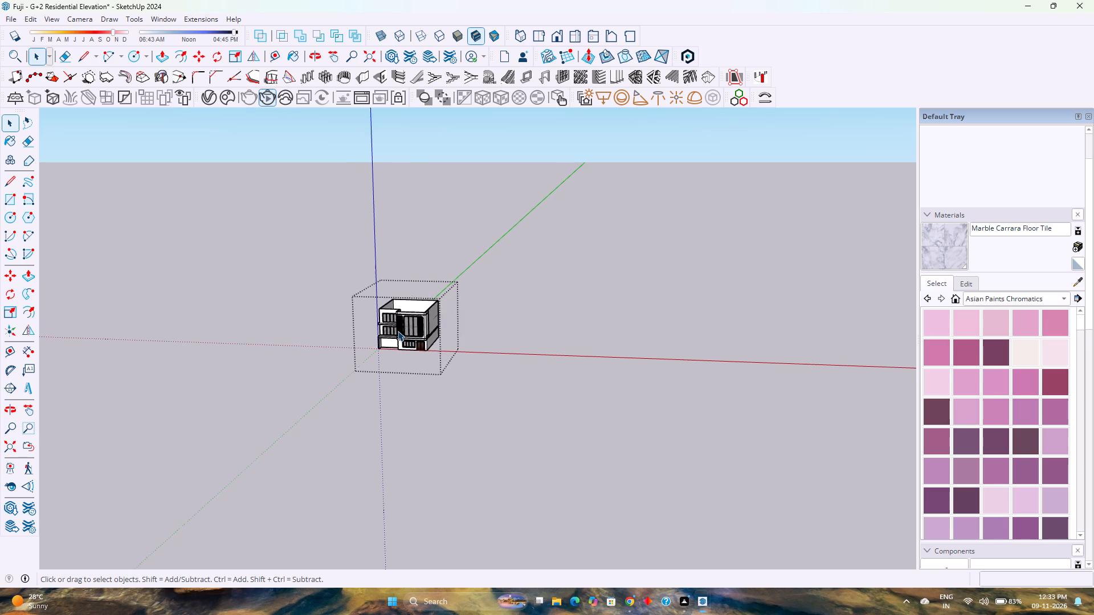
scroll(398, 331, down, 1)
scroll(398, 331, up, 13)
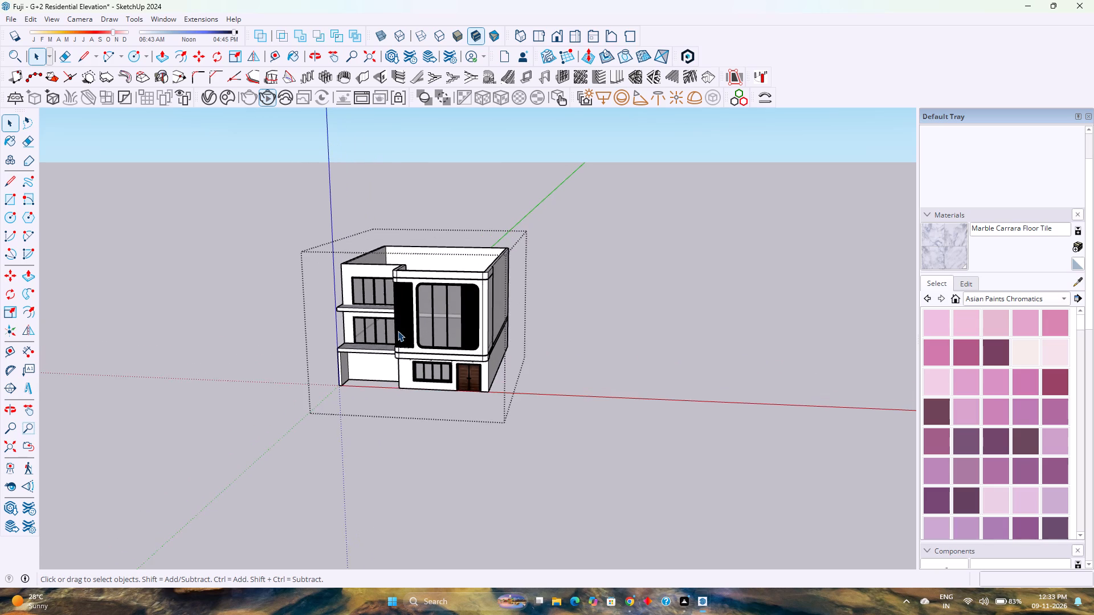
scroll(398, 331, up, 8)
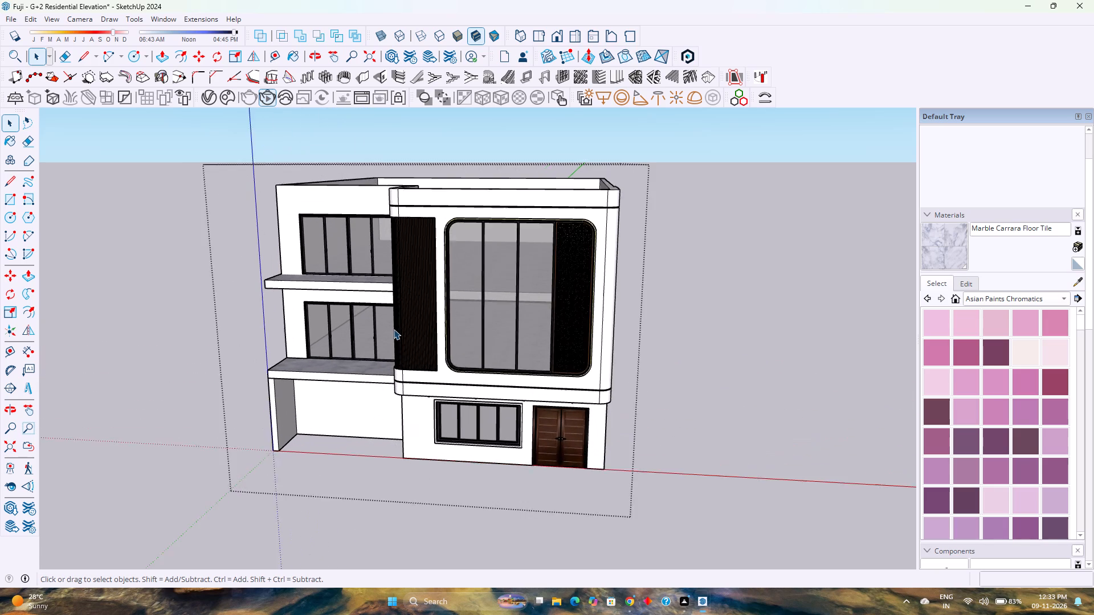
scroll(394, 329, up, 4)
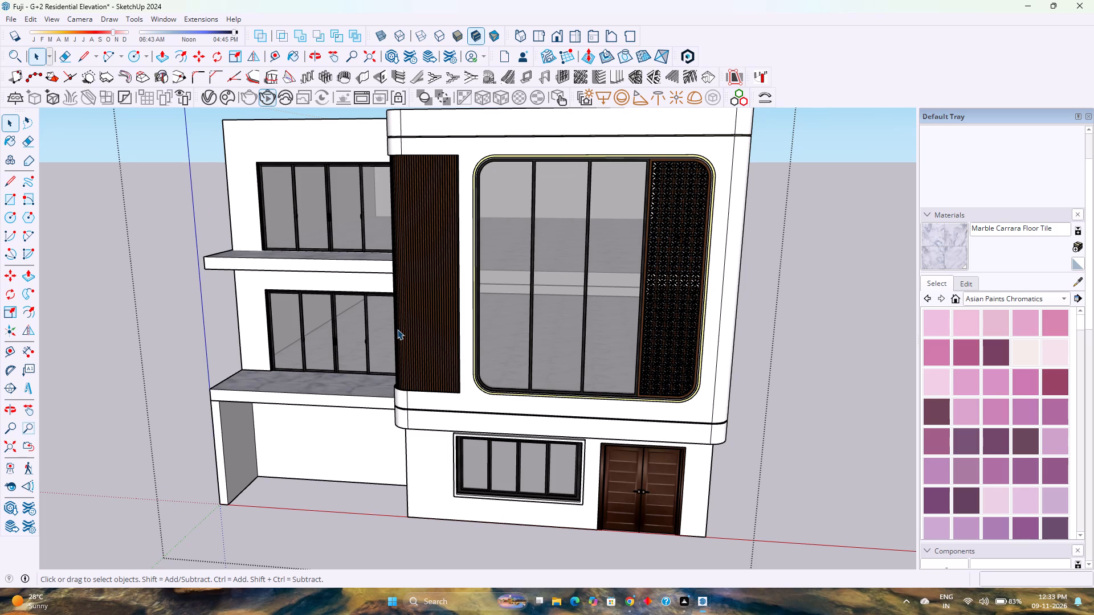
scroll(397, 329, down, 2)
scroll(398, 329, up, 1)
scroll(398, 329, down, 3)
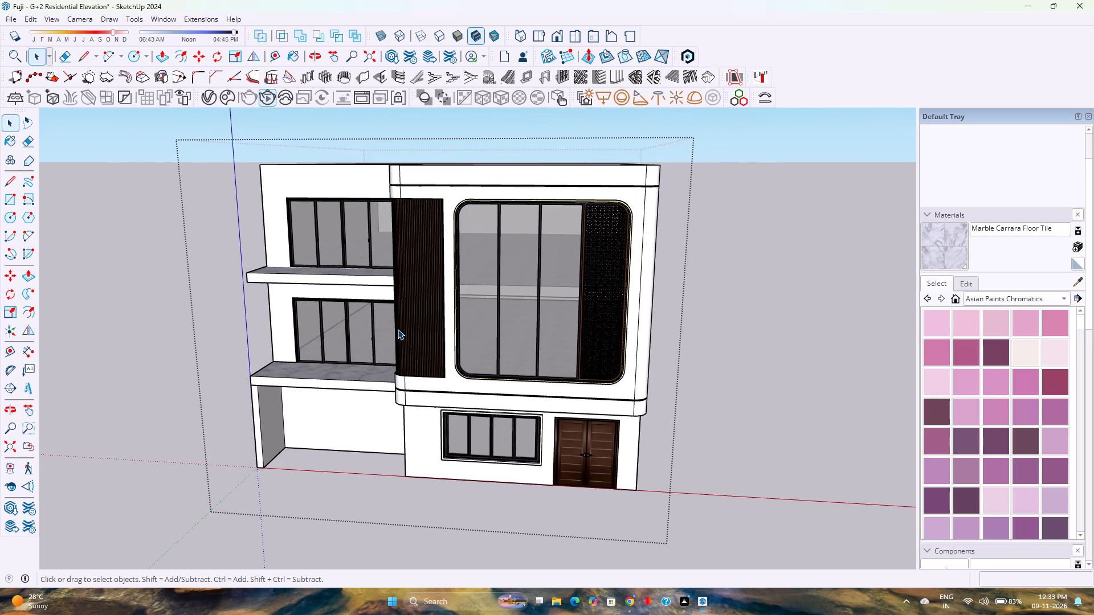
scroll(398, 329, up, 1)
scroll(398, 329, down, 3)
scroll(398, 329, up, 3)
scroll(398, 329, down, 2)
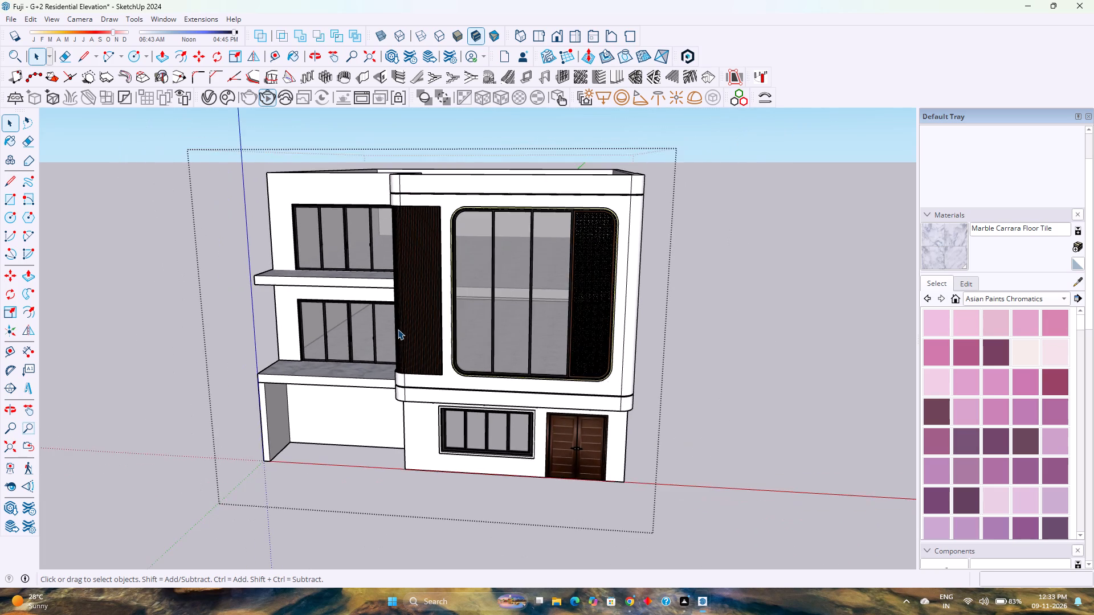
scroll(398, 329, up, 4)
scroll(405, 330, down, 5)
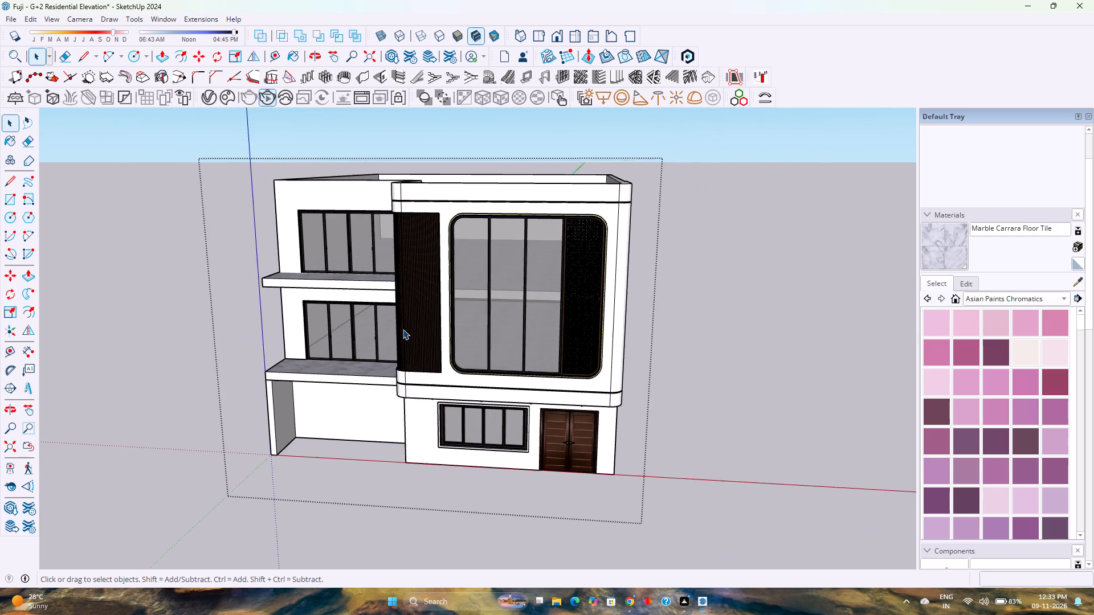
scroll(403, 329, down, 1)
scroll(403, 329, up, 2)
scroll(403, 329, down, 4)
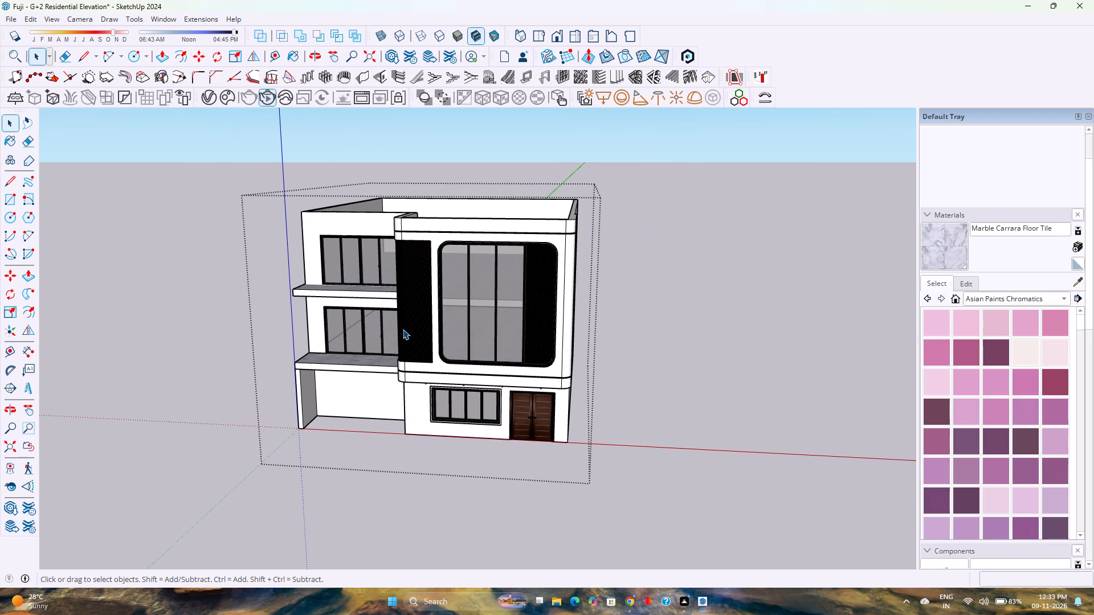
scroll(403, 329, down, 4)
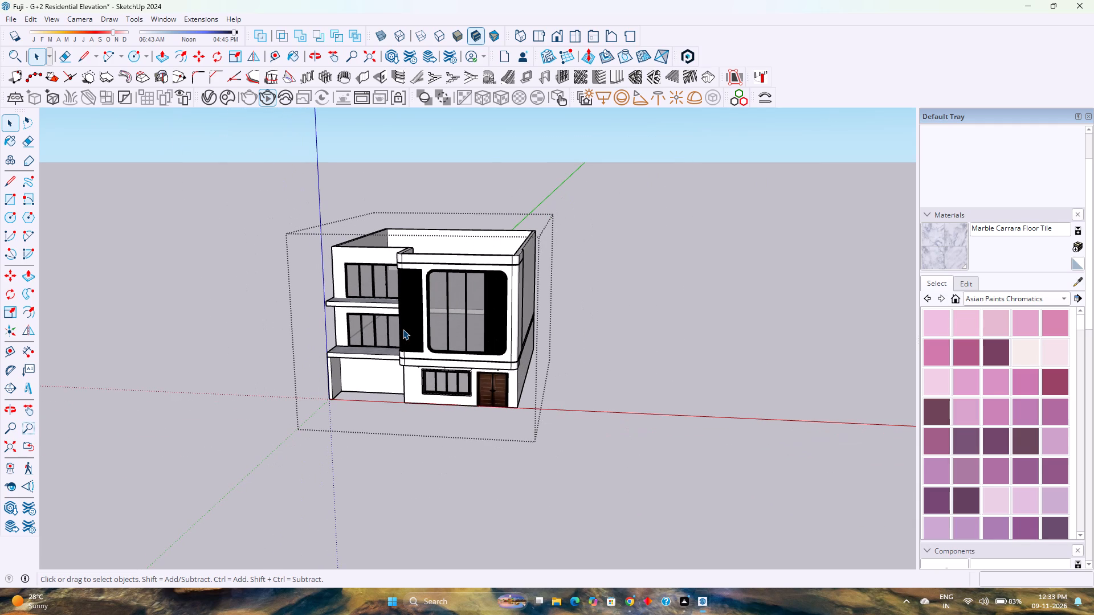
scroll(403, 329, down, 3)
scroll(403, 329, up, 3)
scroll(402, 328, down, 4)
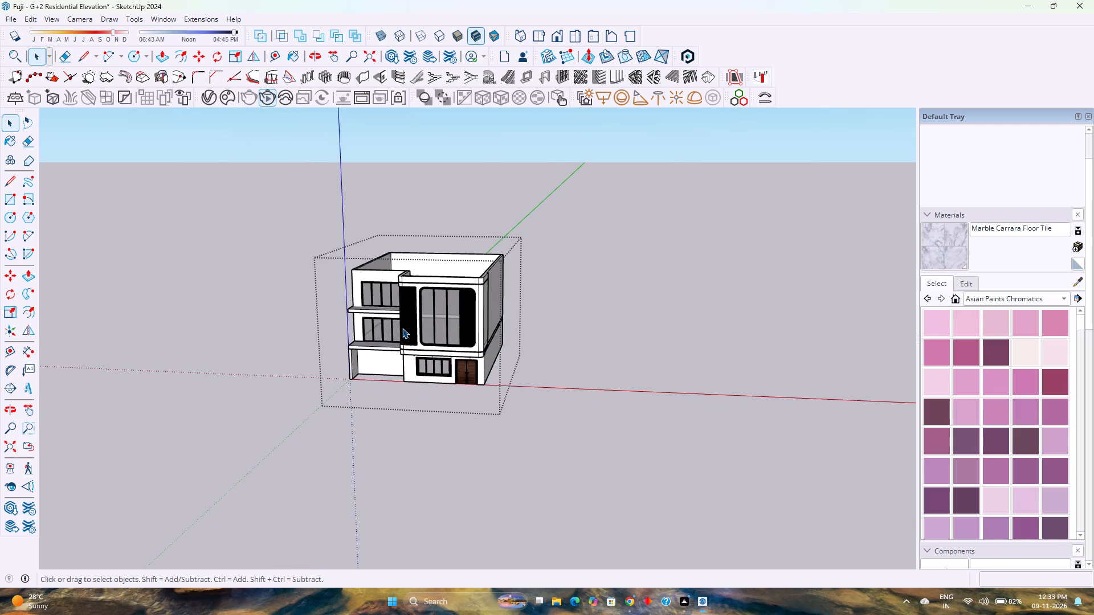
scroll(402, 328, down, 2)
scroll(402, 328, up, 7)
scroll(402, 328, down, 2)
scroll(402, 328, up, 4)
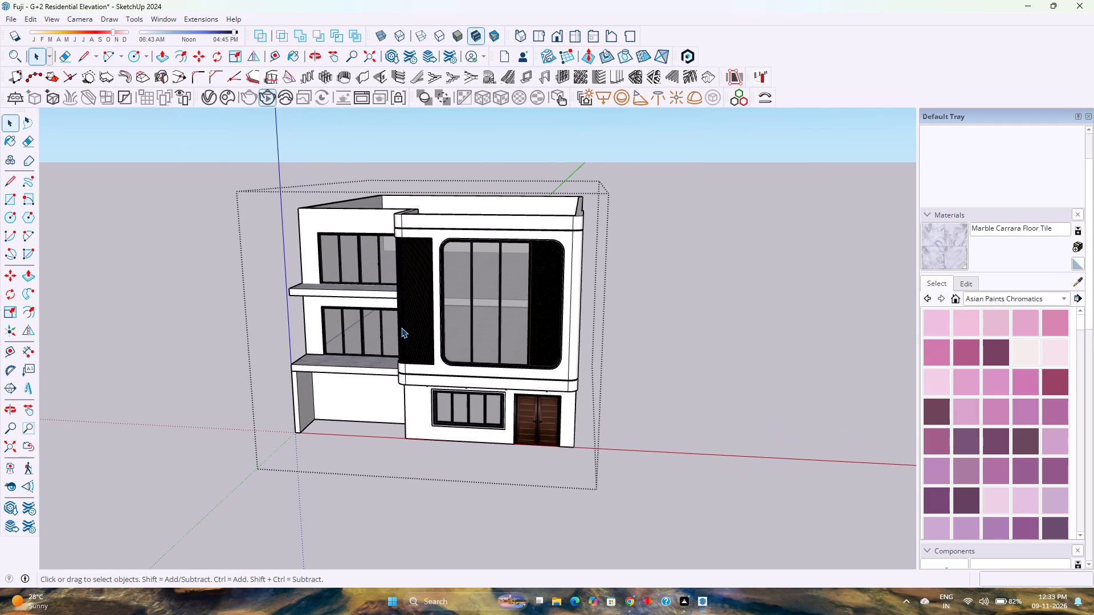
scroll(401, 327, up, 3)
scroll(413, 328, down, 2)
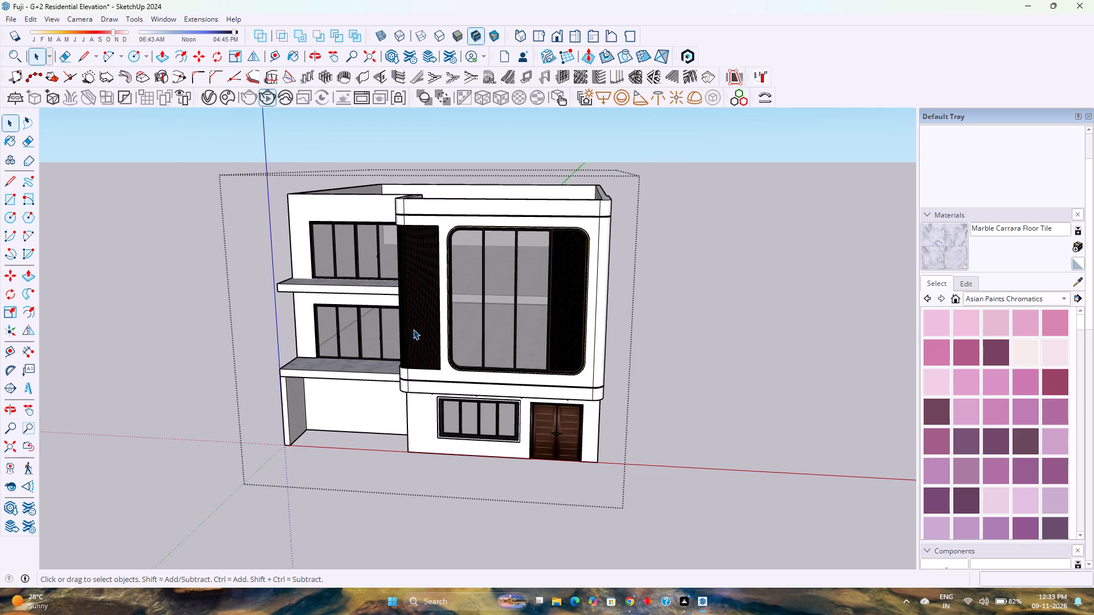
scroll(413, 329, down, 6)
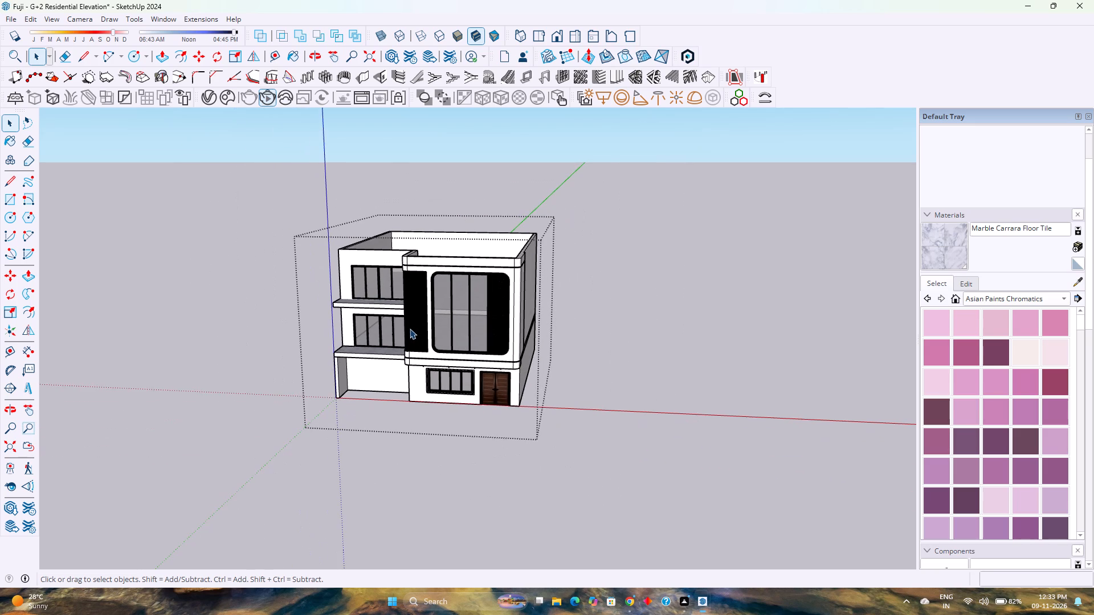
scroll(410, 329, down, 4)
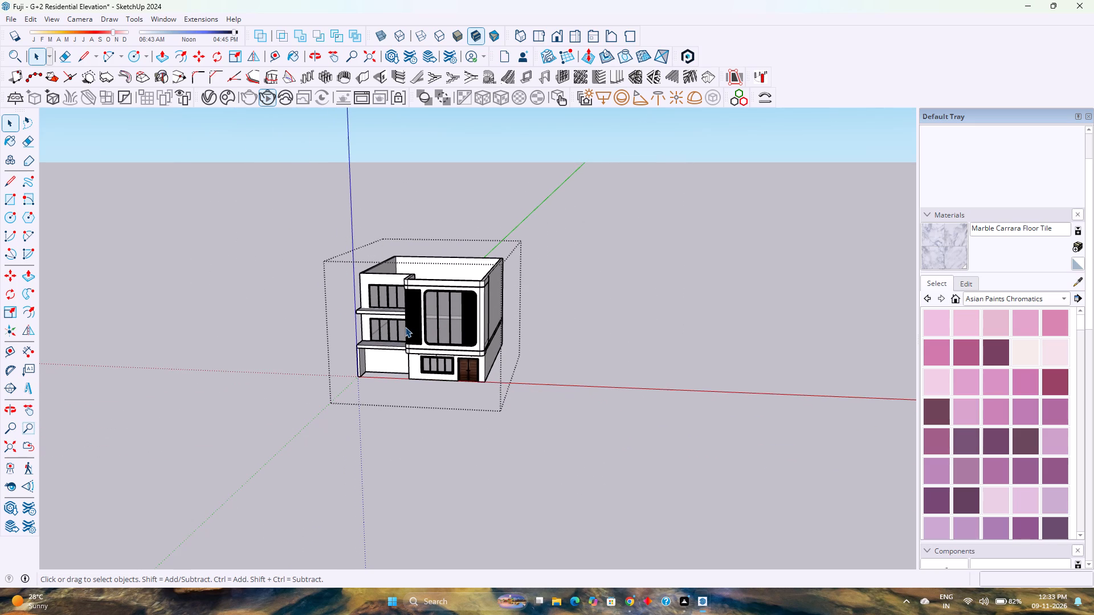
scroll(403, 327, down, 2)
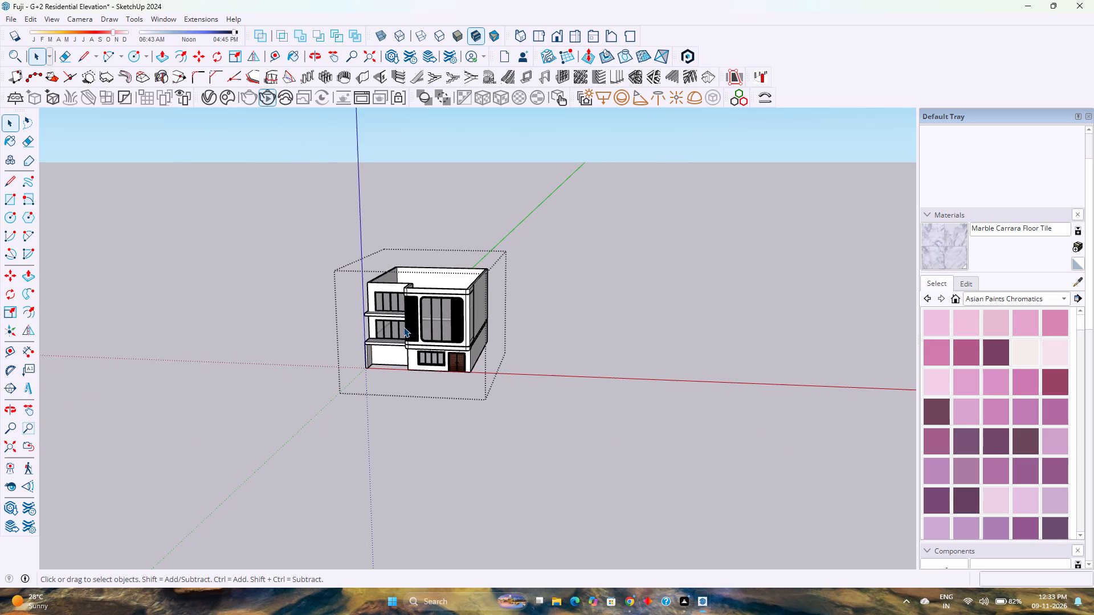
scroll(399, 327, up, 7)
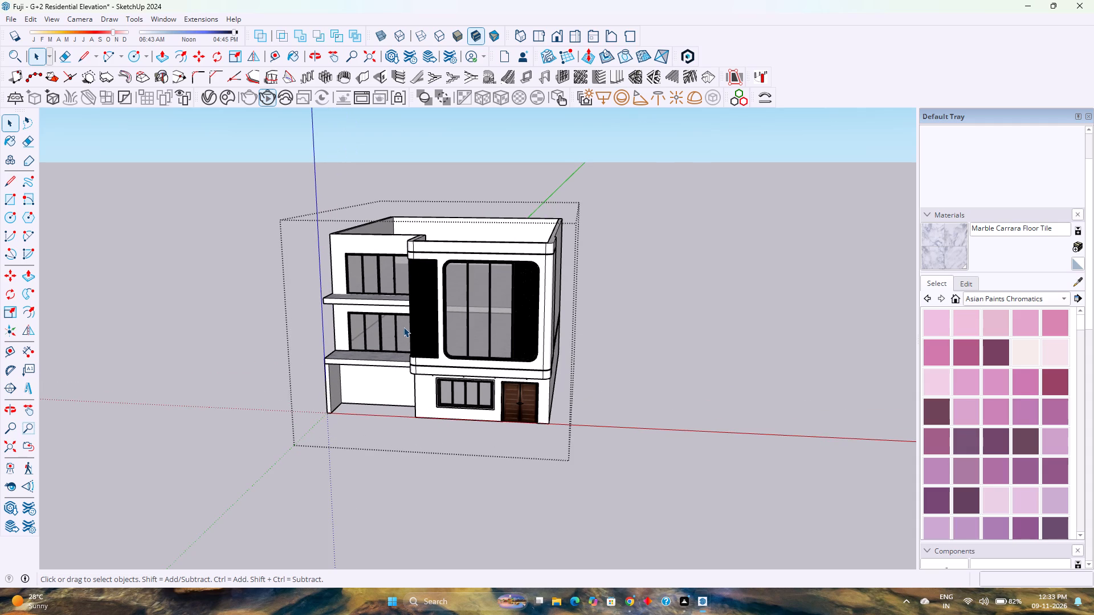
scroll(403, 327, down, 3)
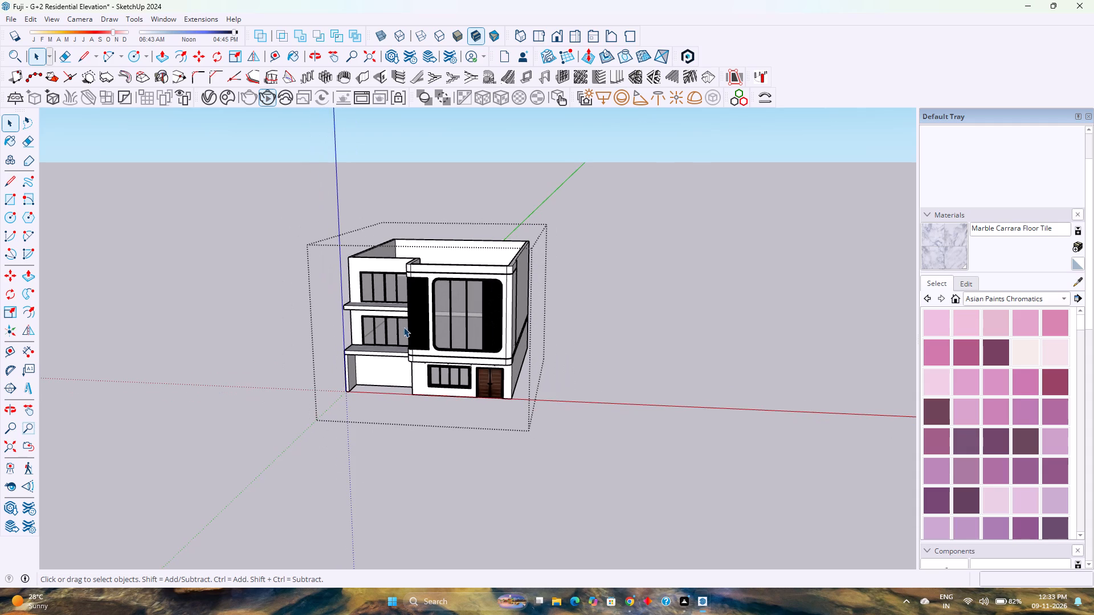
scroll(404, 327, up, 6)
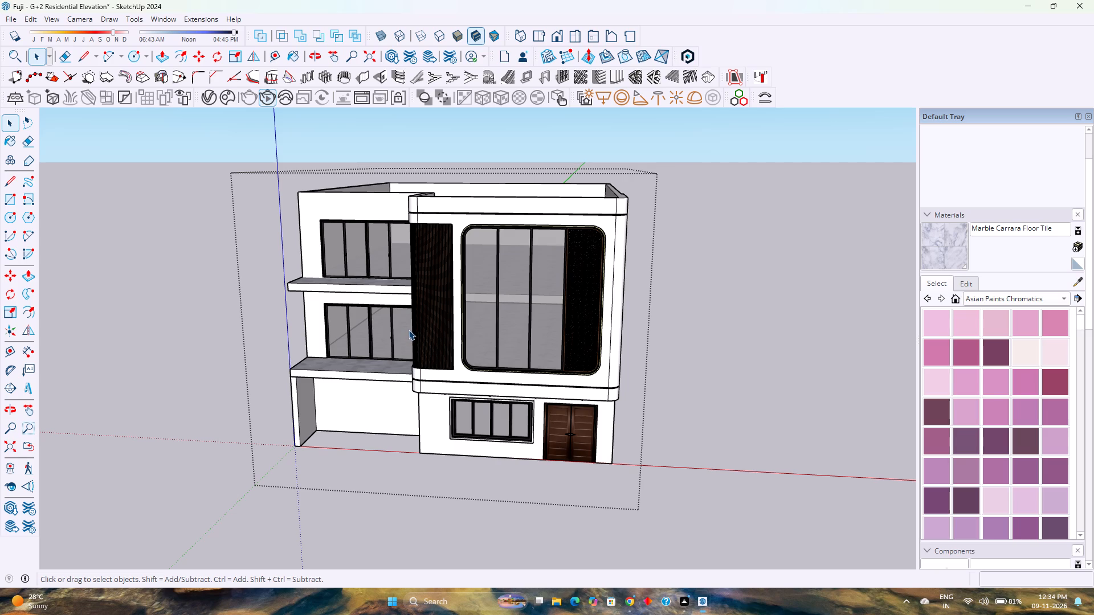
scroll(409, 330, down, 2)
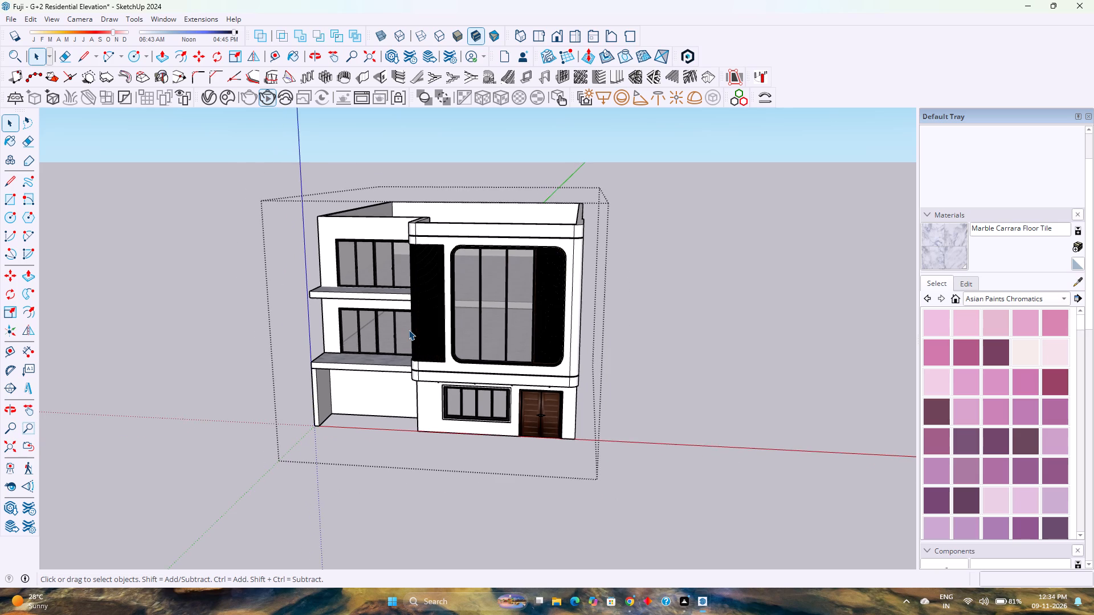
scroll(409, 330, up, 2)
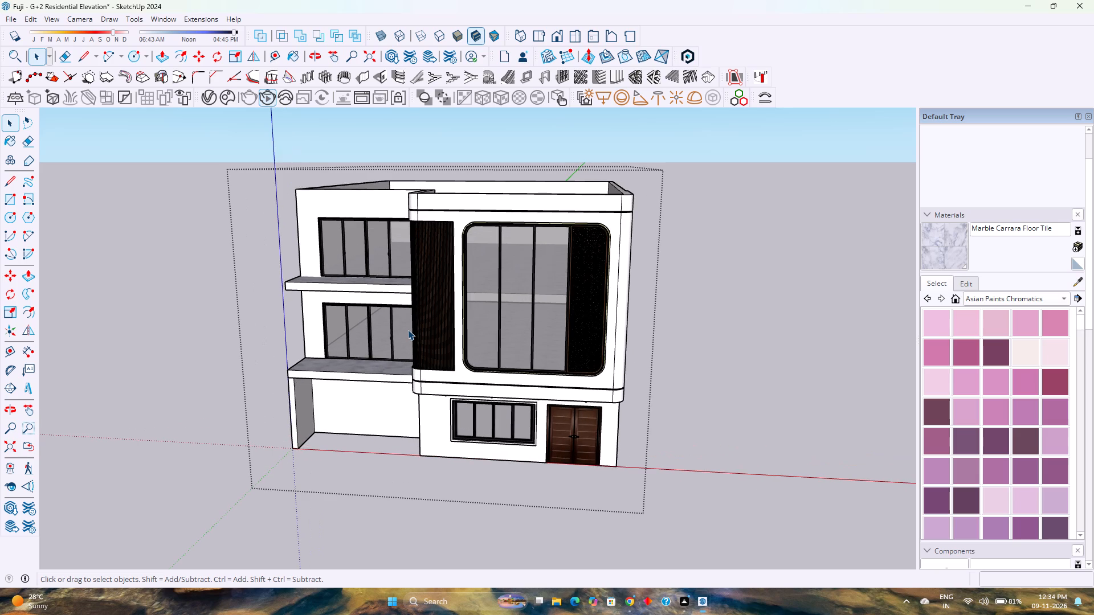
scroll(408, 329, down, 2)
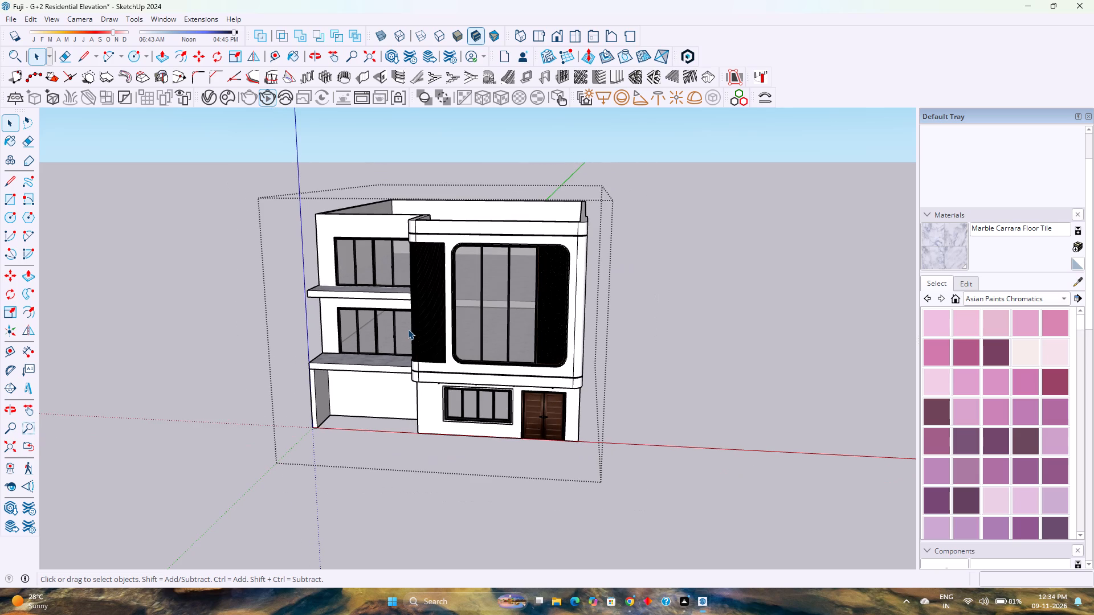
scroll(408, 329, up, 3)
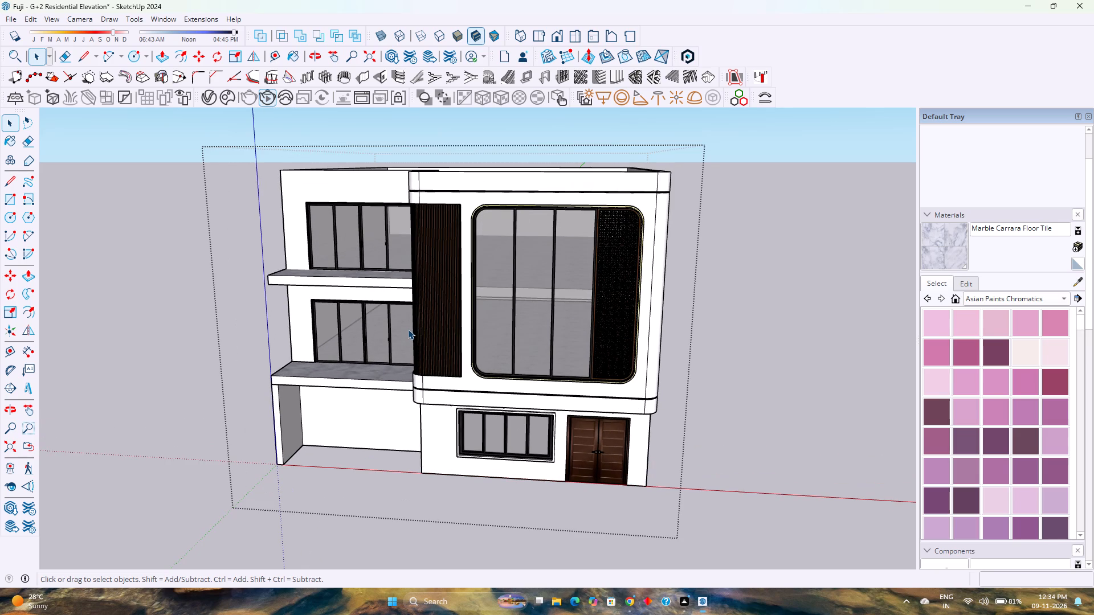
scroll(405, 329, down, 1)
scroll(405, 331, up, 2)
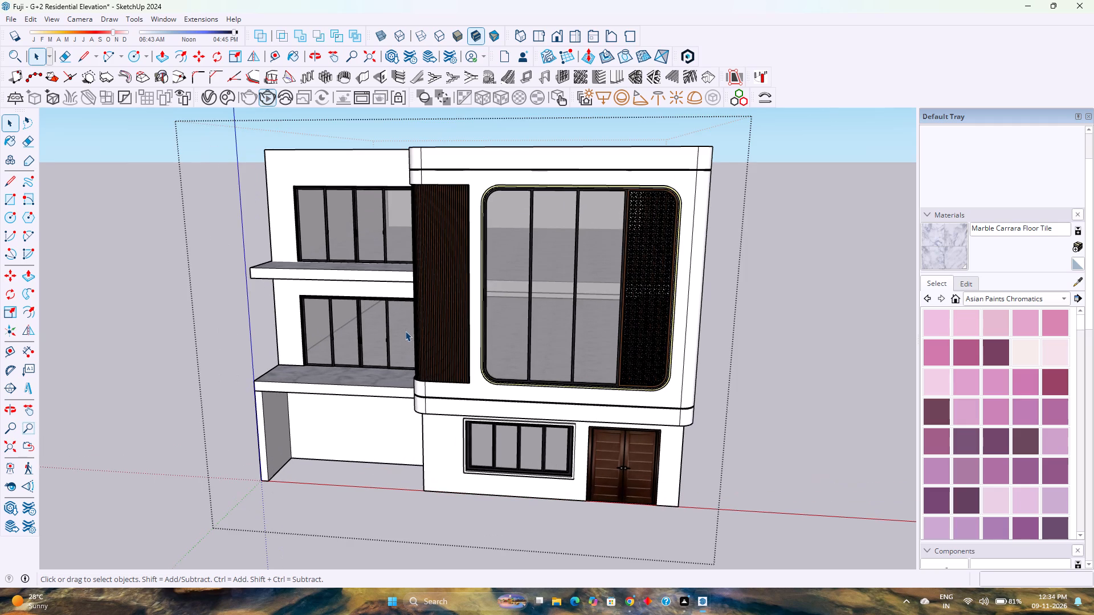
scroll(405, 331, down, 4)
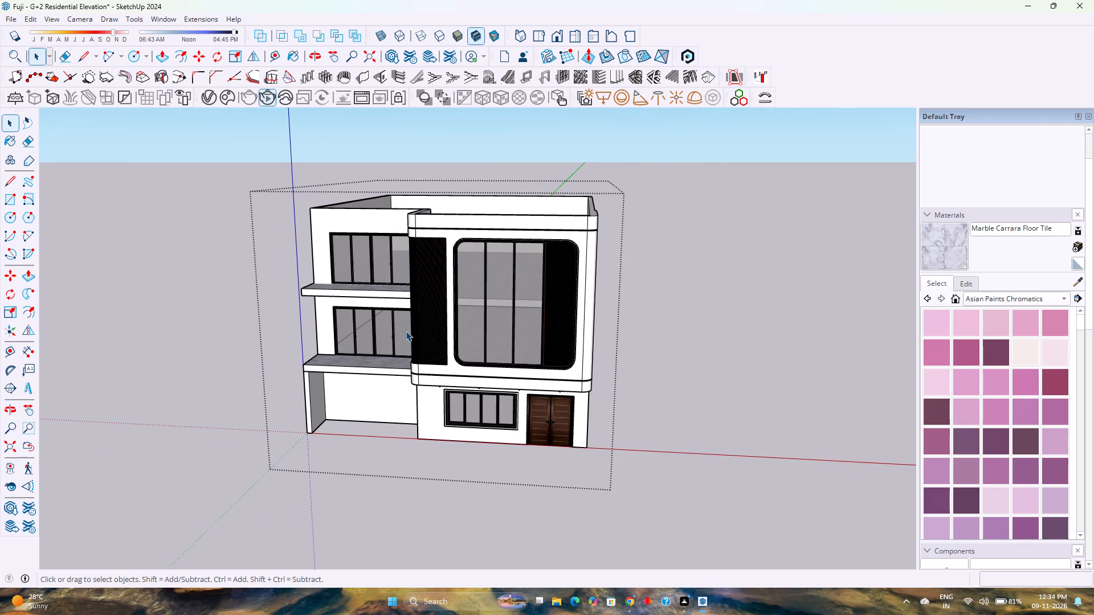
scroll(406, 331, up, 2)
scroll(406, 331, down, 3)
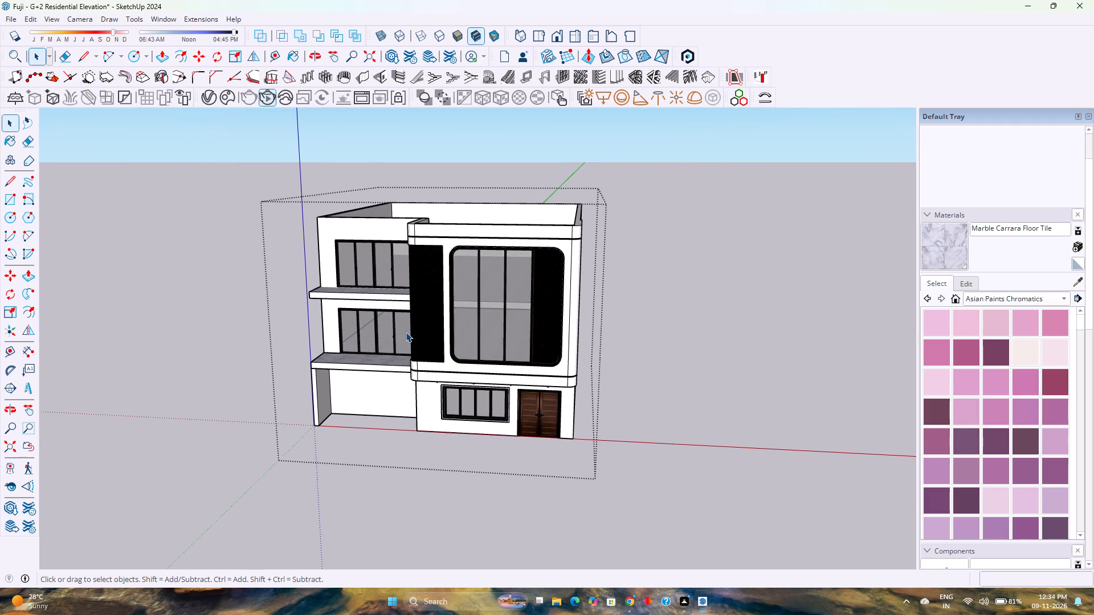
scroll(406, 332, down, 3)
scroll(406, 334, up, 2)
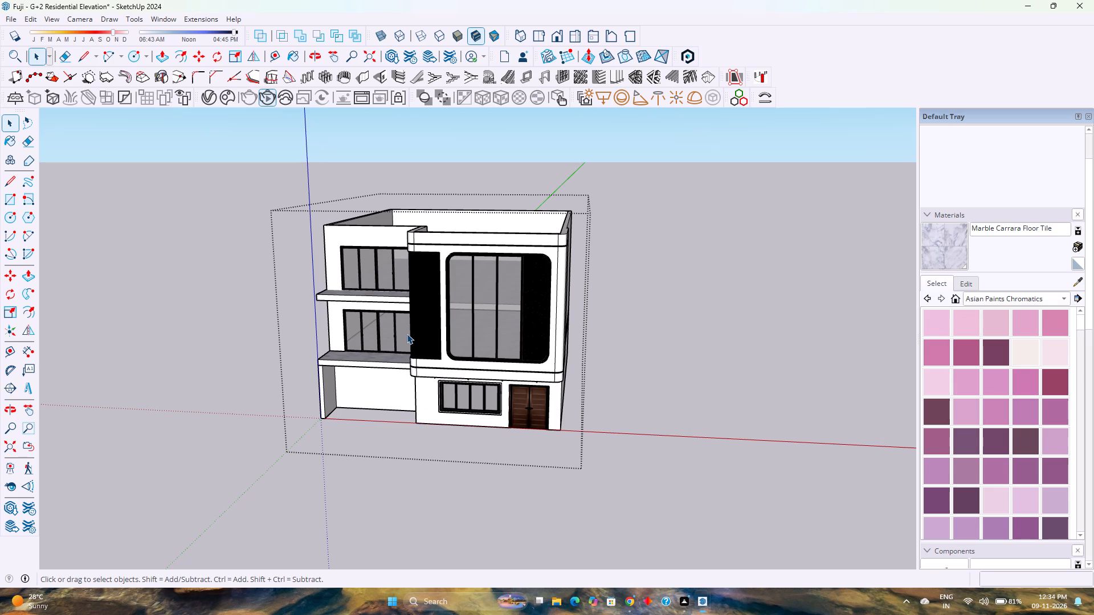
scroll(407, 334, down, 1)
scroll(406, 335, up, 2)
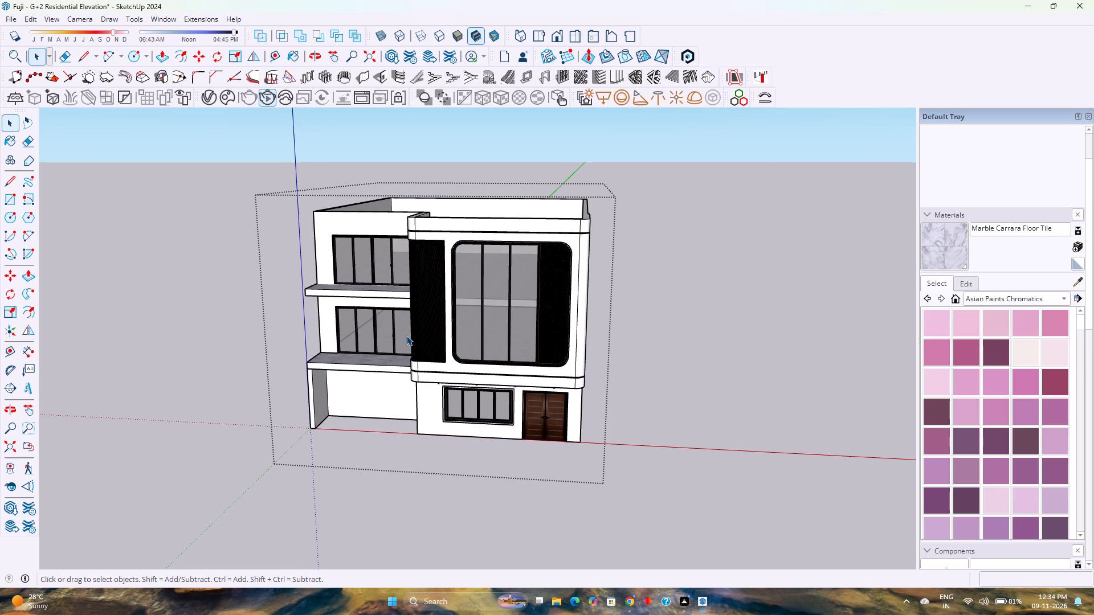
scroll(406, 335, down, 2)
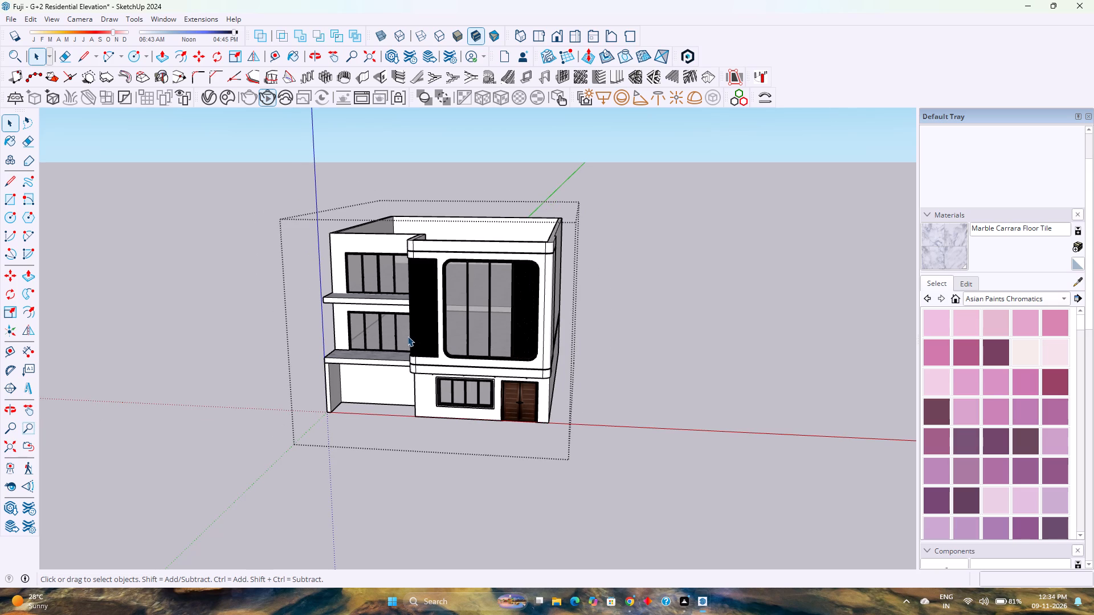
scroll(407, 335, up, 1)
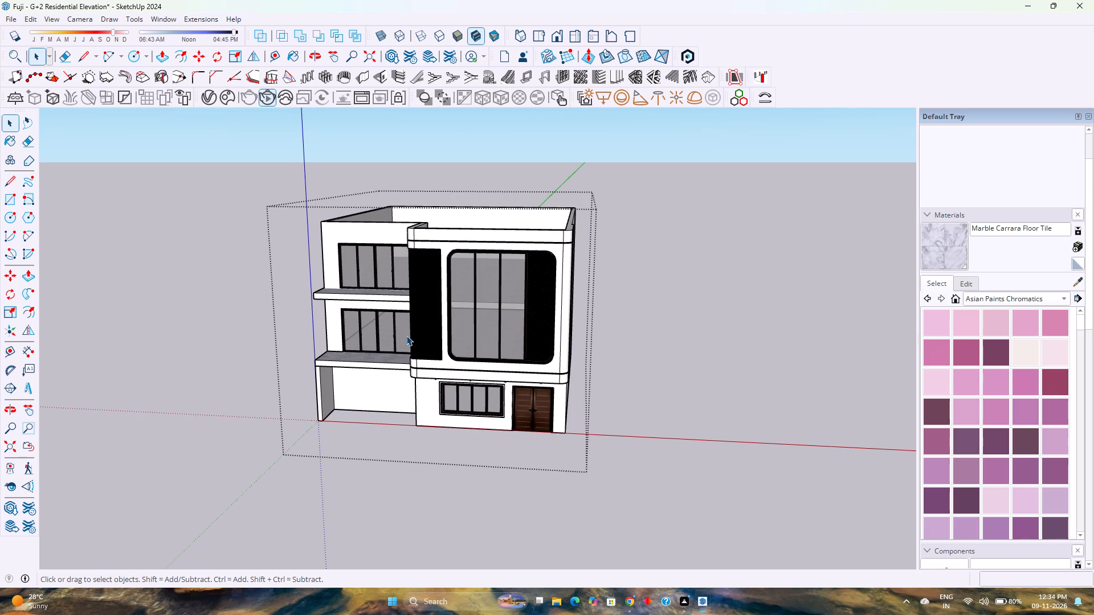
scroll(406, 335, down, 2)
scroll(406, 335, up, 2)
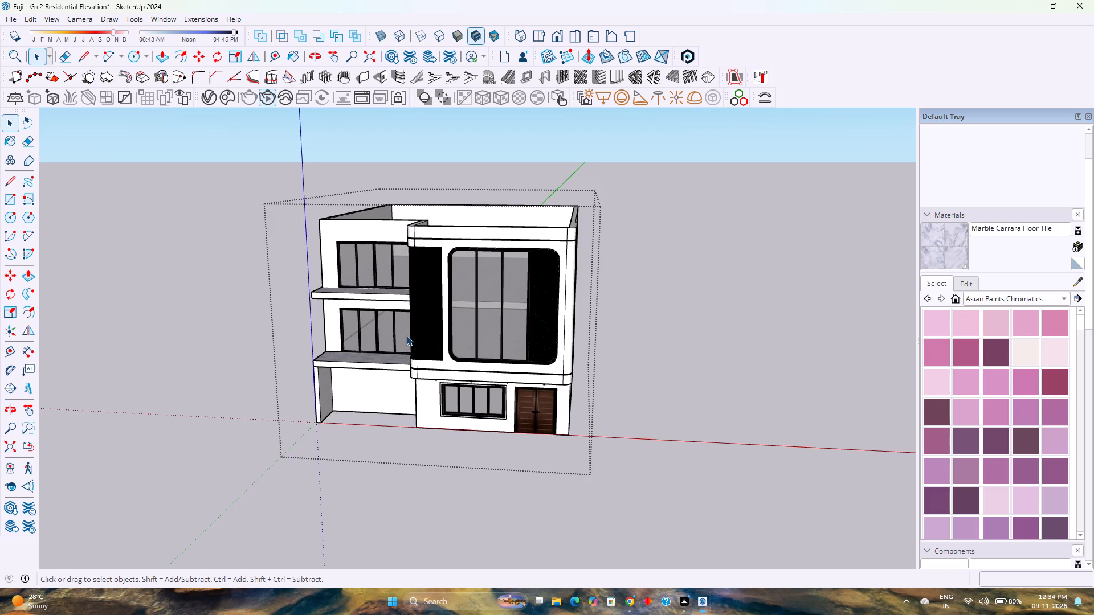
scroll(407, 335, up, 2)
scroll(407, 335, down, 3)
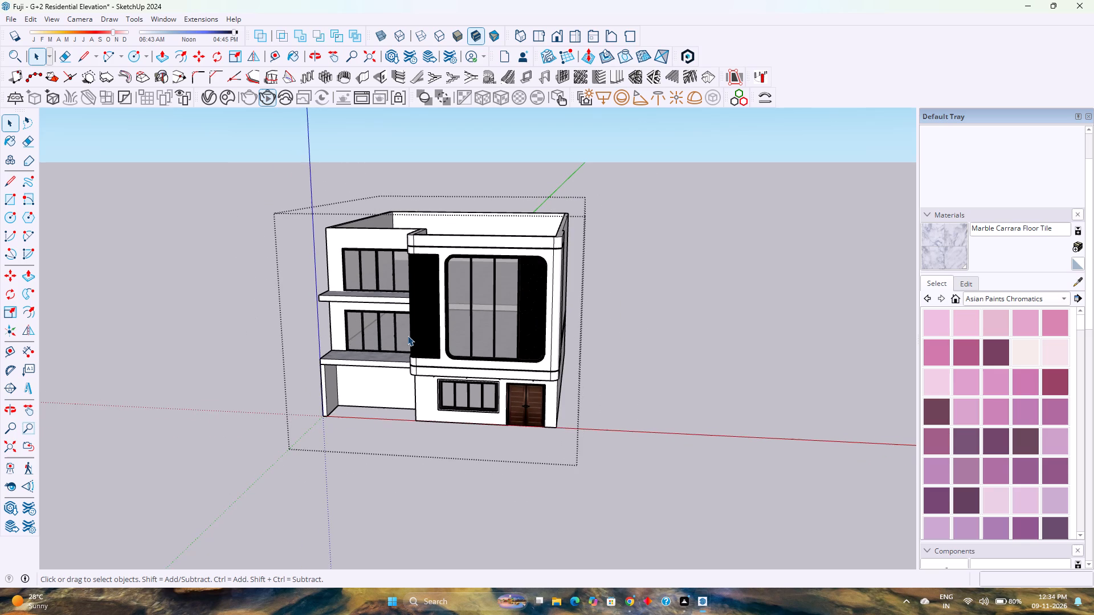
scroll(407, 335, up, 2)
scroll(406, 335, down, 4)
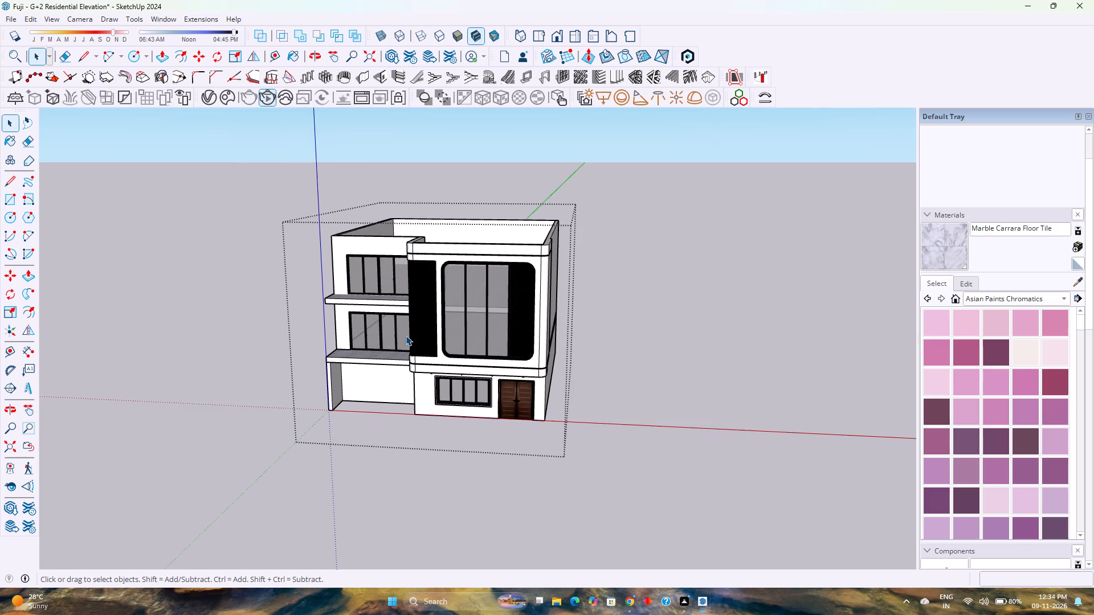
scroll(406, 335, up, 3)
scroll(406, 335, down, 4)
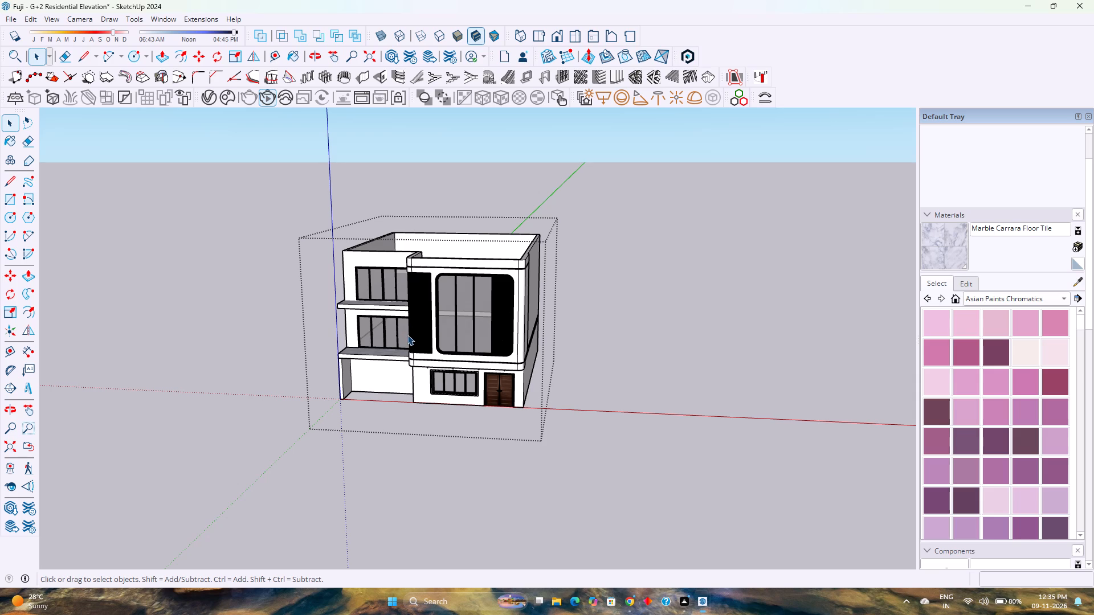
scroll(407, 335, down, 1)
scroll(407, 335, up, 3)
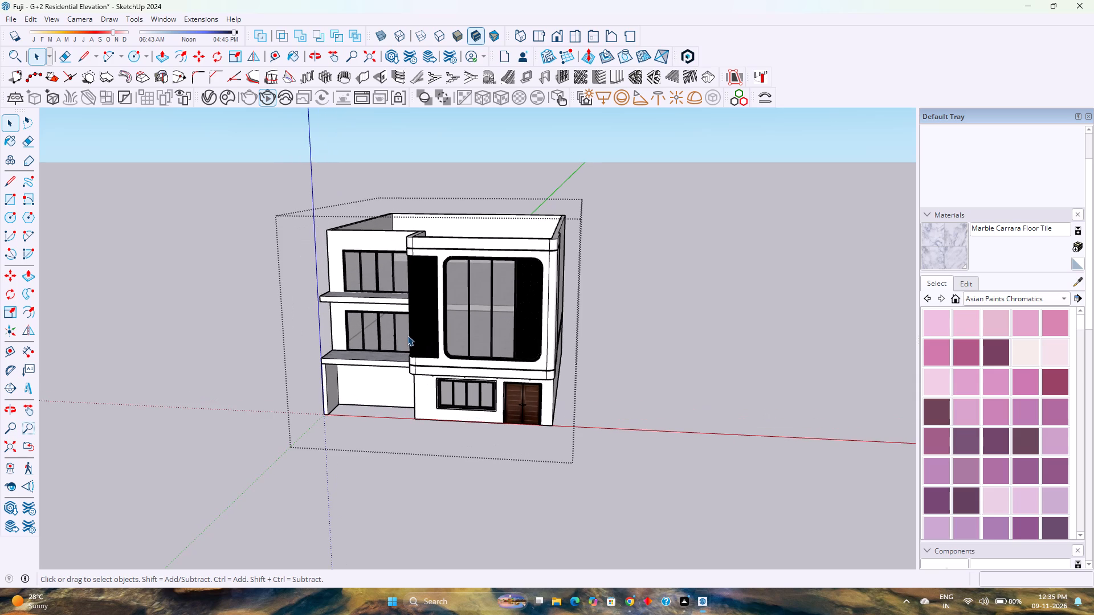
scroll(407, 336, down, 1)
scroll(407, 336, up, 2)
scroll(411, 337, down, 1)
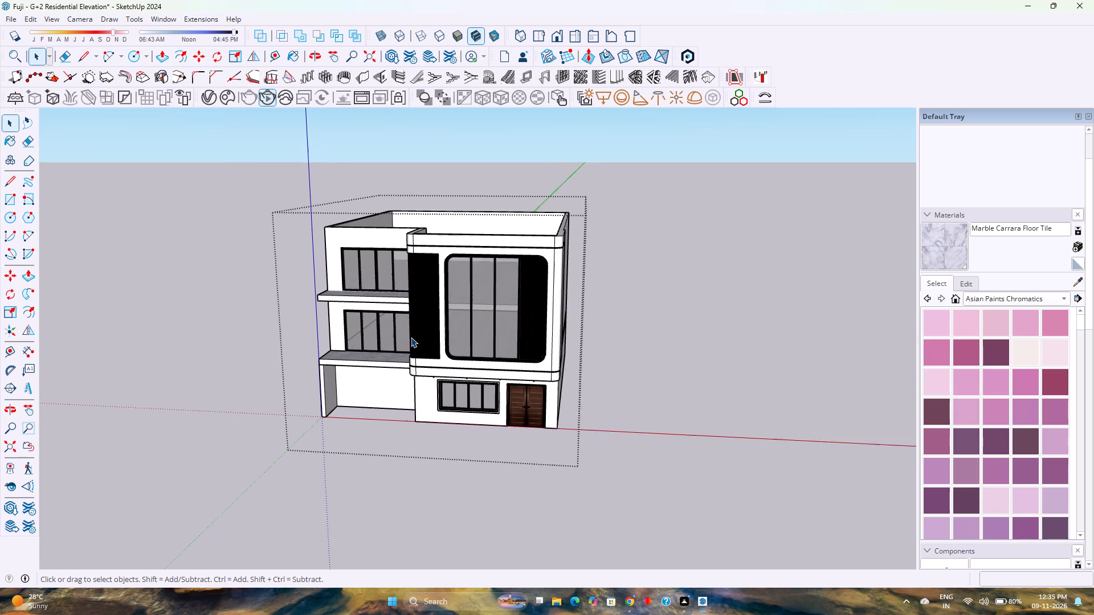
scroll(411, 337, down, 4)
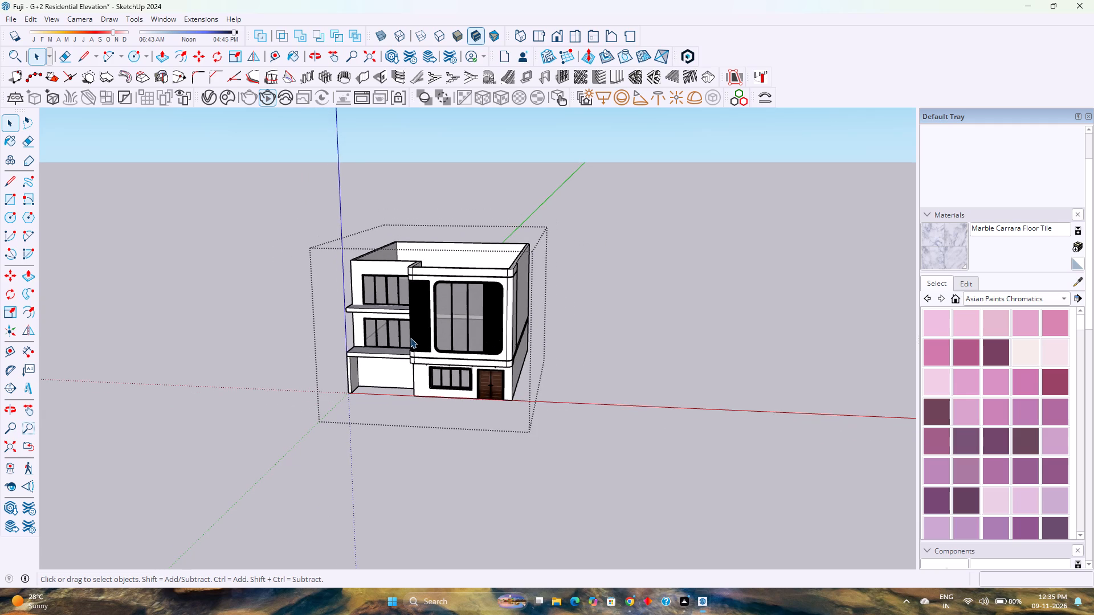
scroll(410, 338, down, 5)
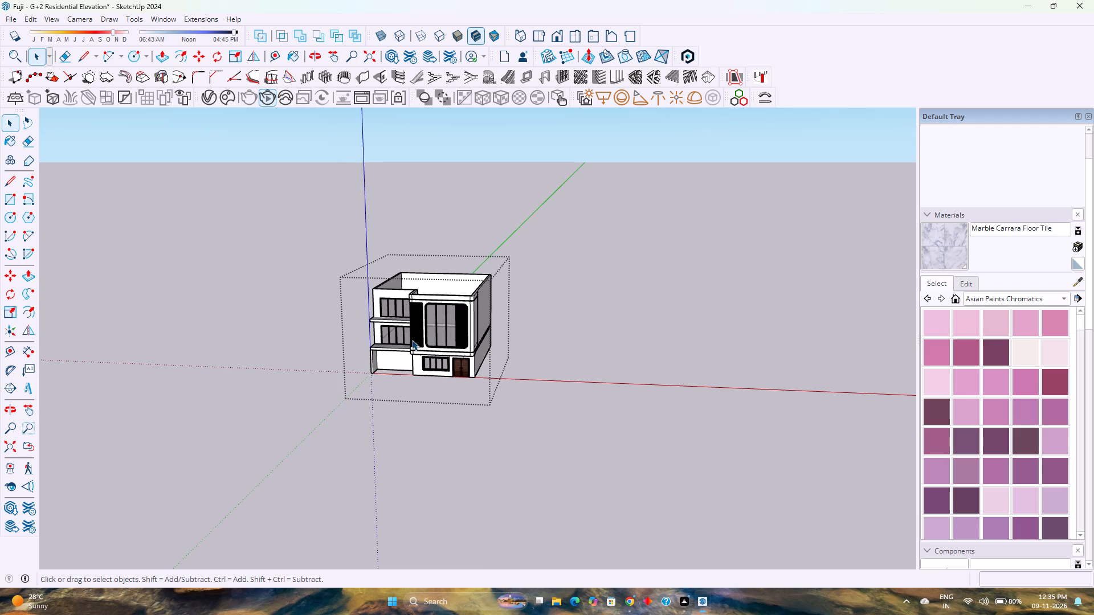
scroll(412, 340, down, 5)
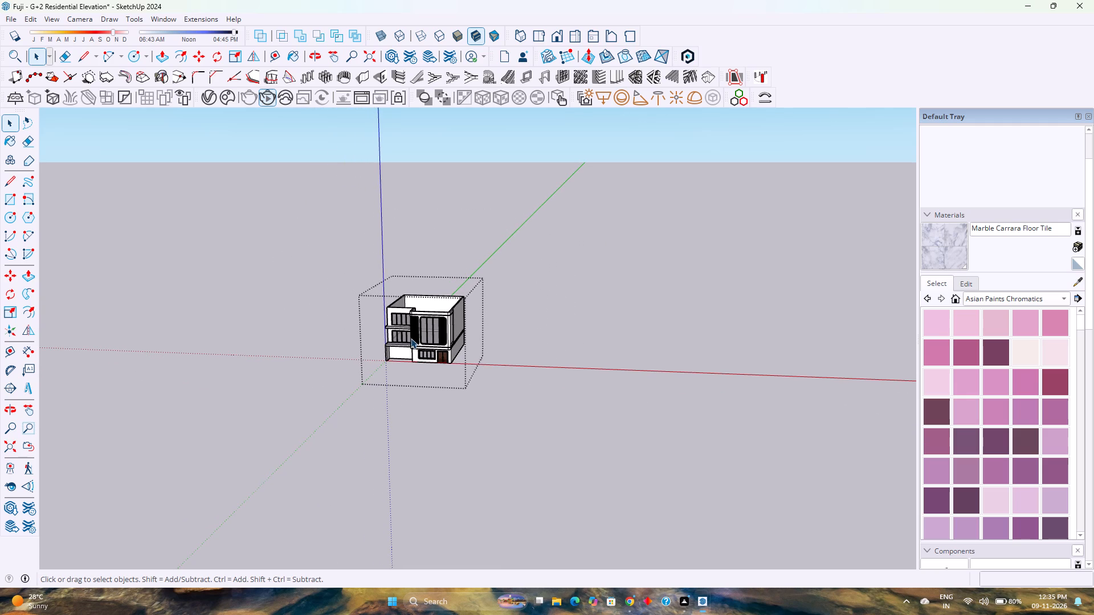
Examine the front elevation, including the balconies, vertical louvre panel, large rounded window, roof parapet and ground-floor entrance.
scroll(412, 338, up, 15)
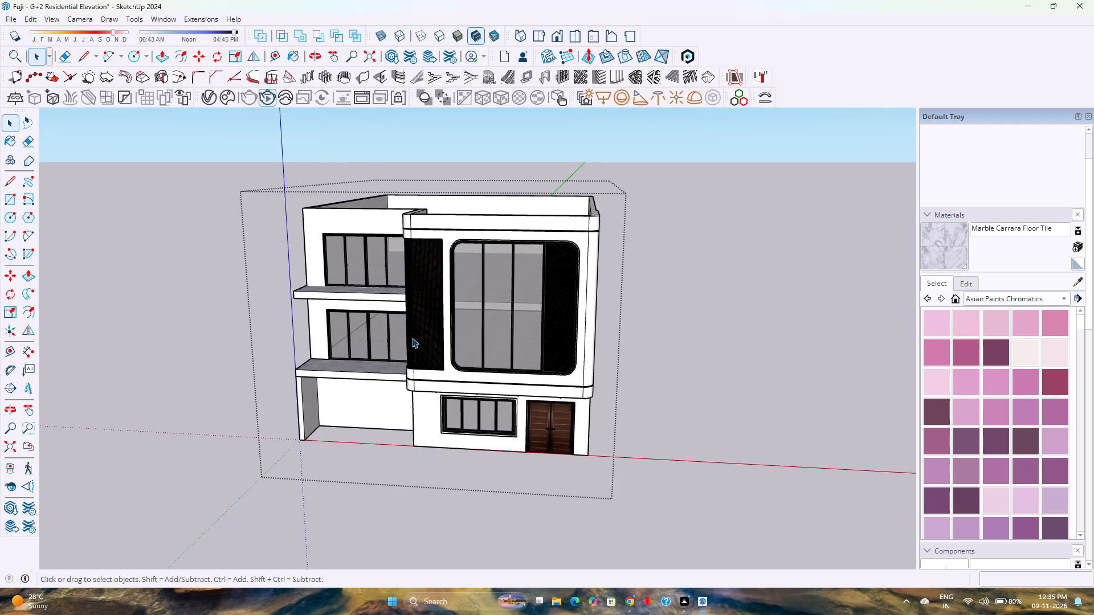
scroll(413, 338, up, 10)
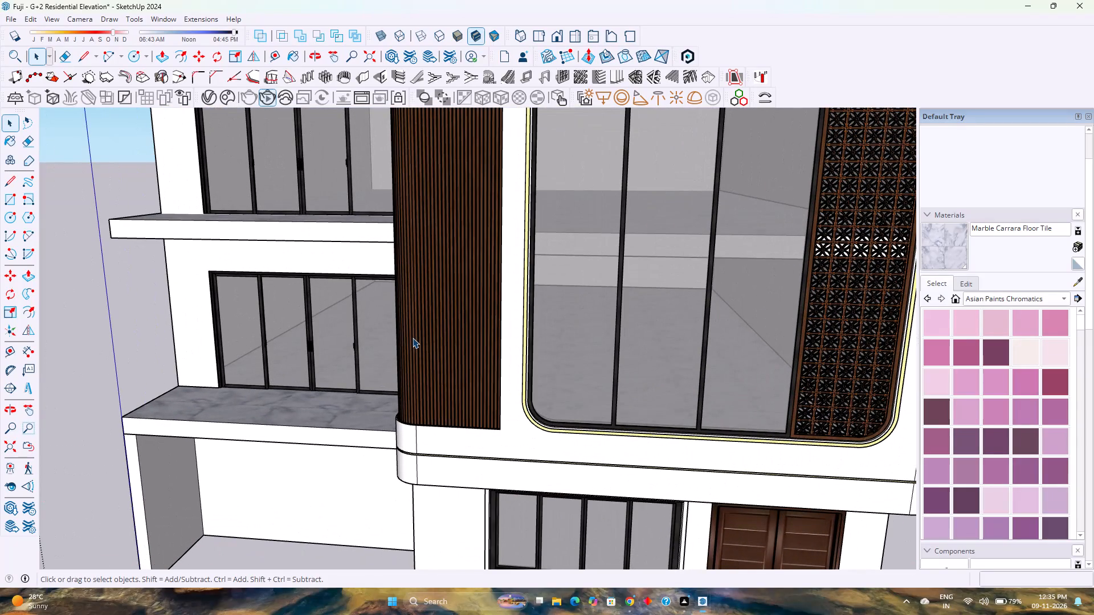
scroll(413, 338, down, 2)
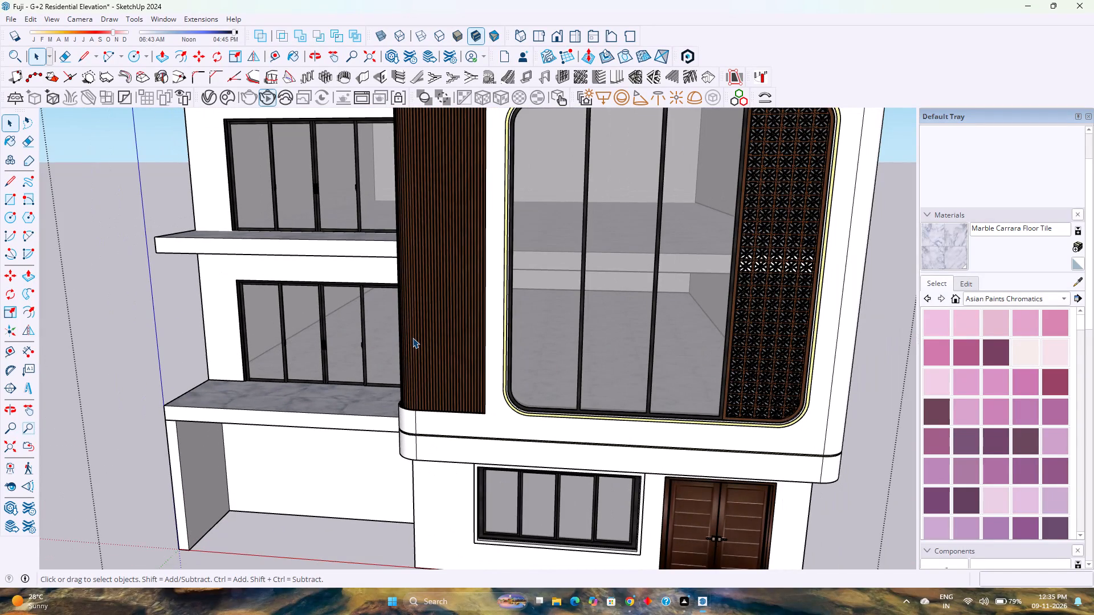
scroll(412, 338, down, 2)
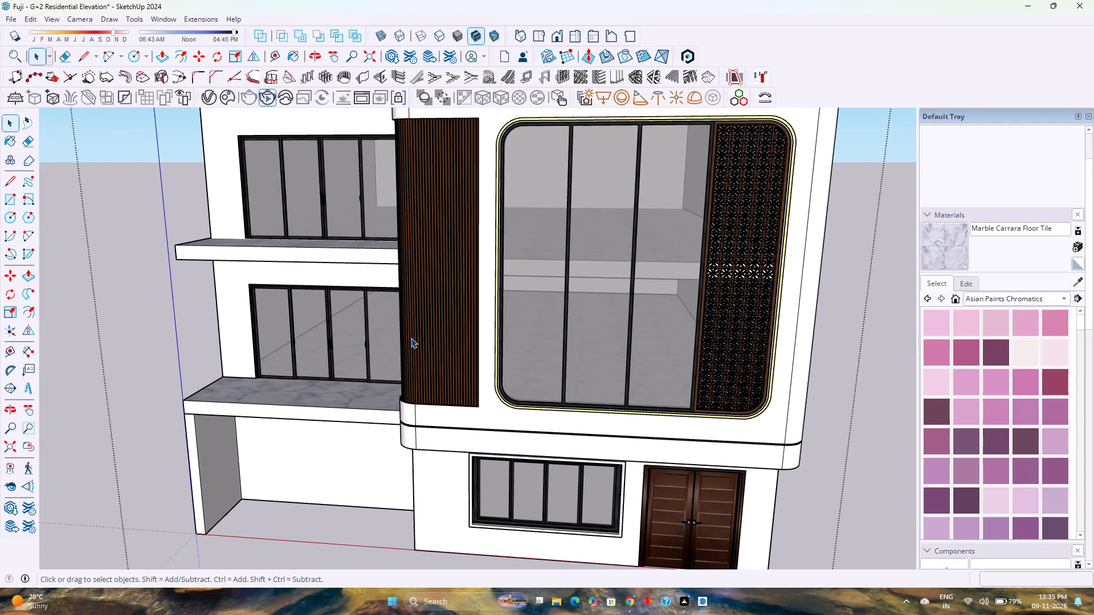
scroll(411, 339, down, 2)
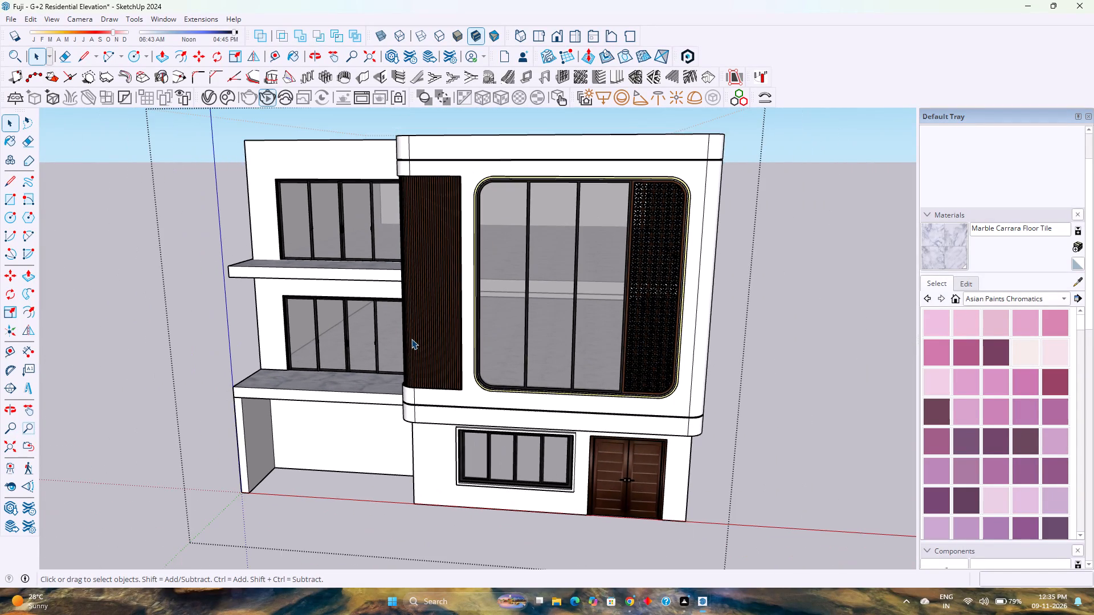
scroll(411, 339, down, 5)
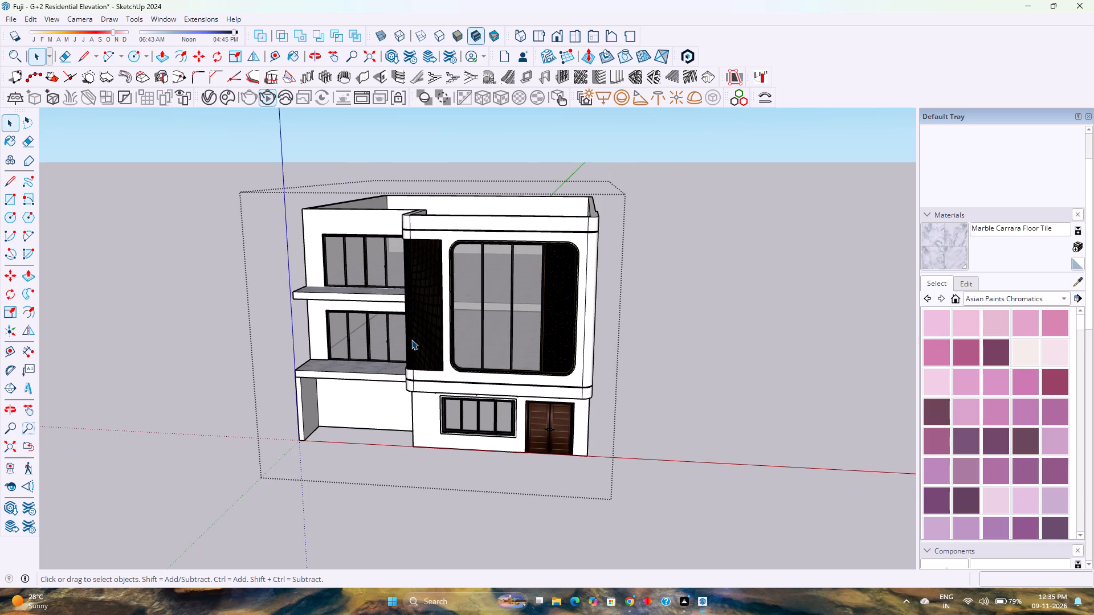
scroll(411, 339, up, 1)
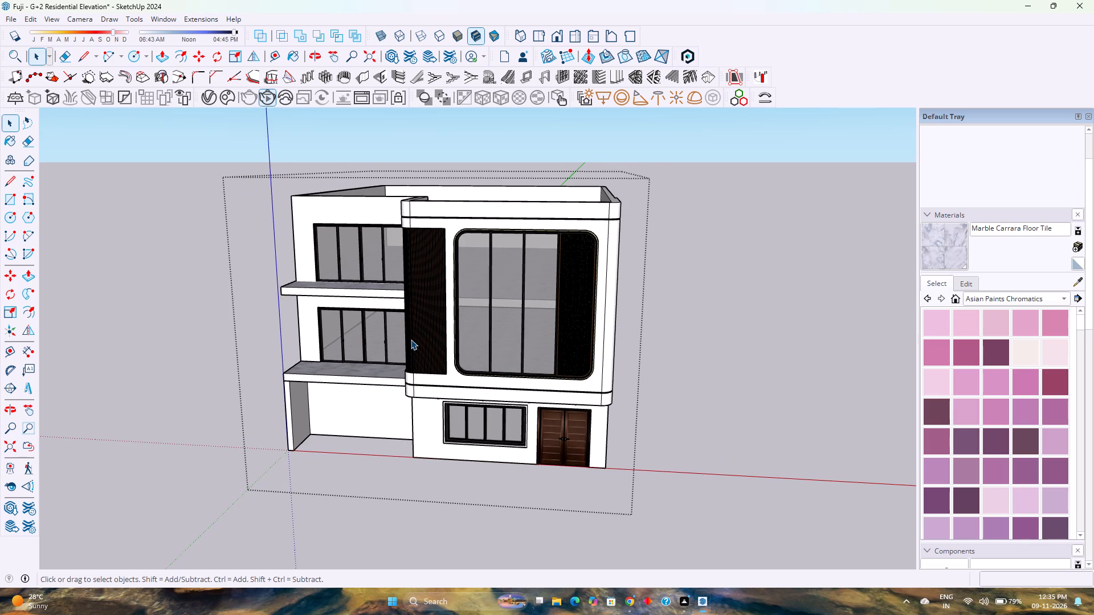
scroll(411, 339, down, 2)
scroll(411, 340, up, 3)
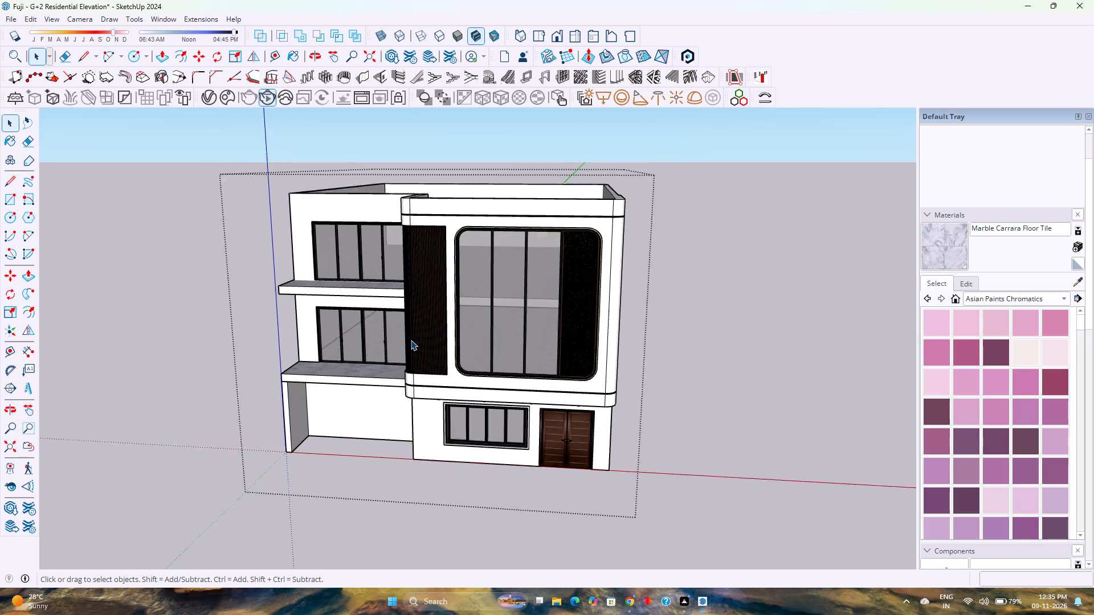
Examine the vertical wooden louvre panel up close, with the adjoining balcony slabs, rounded window border and curved slab band below.
scroll(415, 339, up, 7)
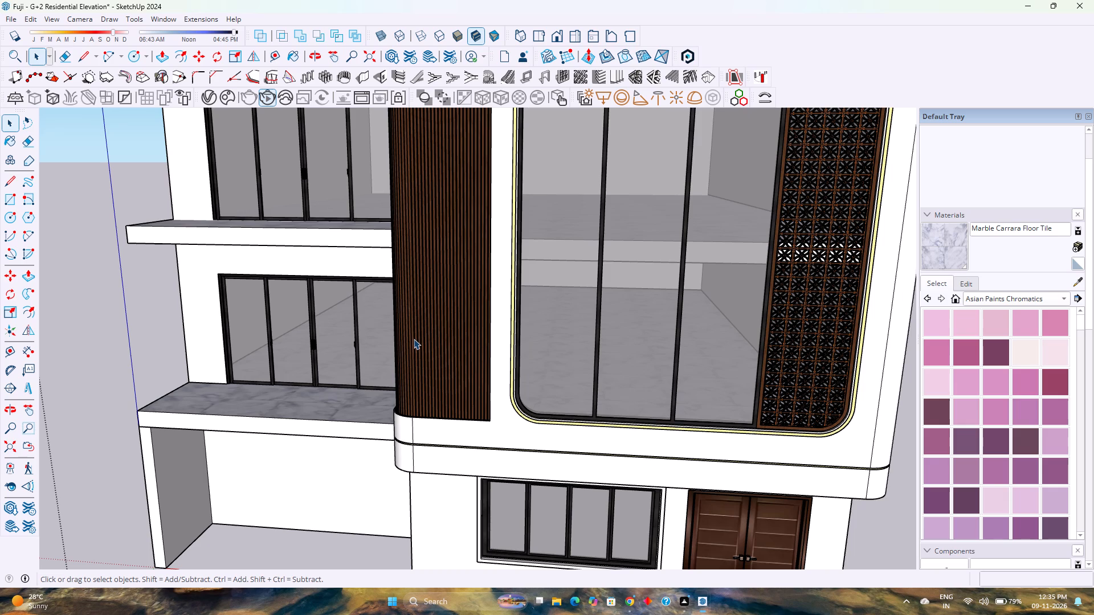
scroll(414, 339, up, 3)
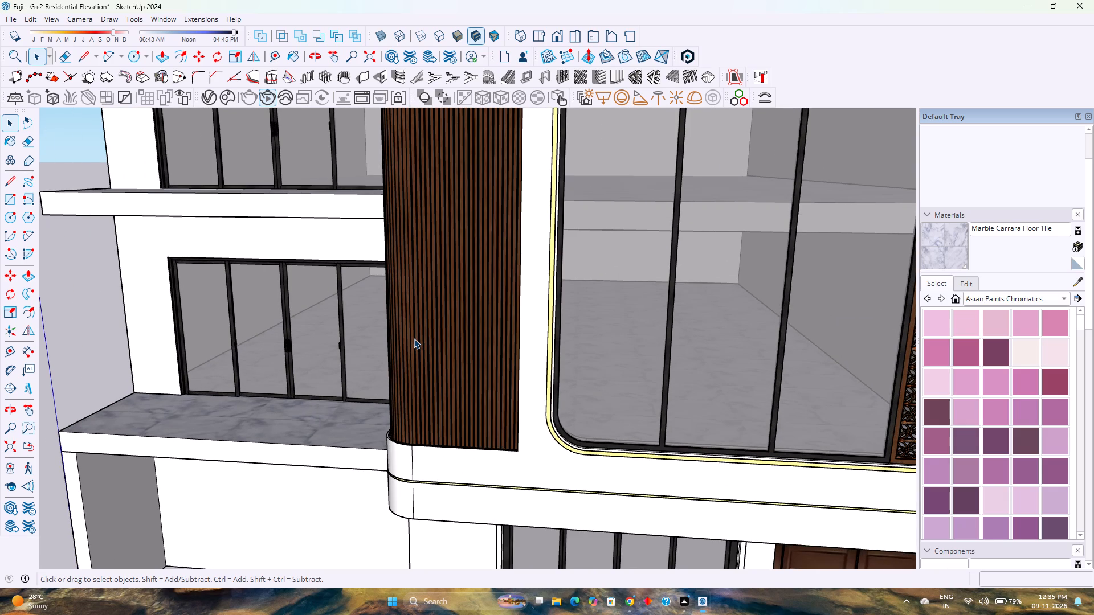
scroll(414, 338, down, 1)
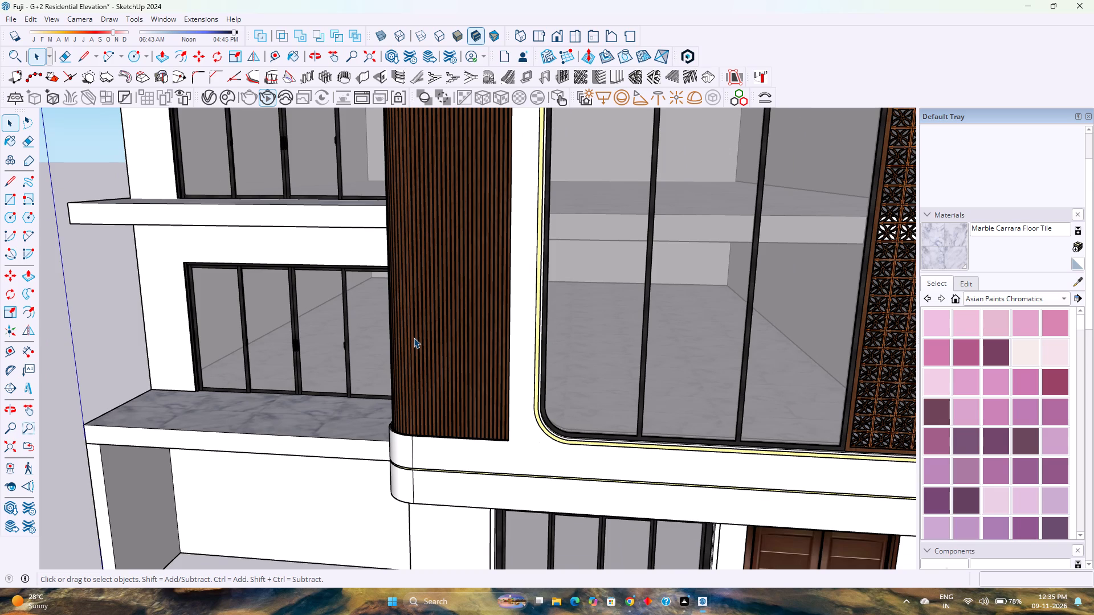
scroll(415, 338, down, 2)
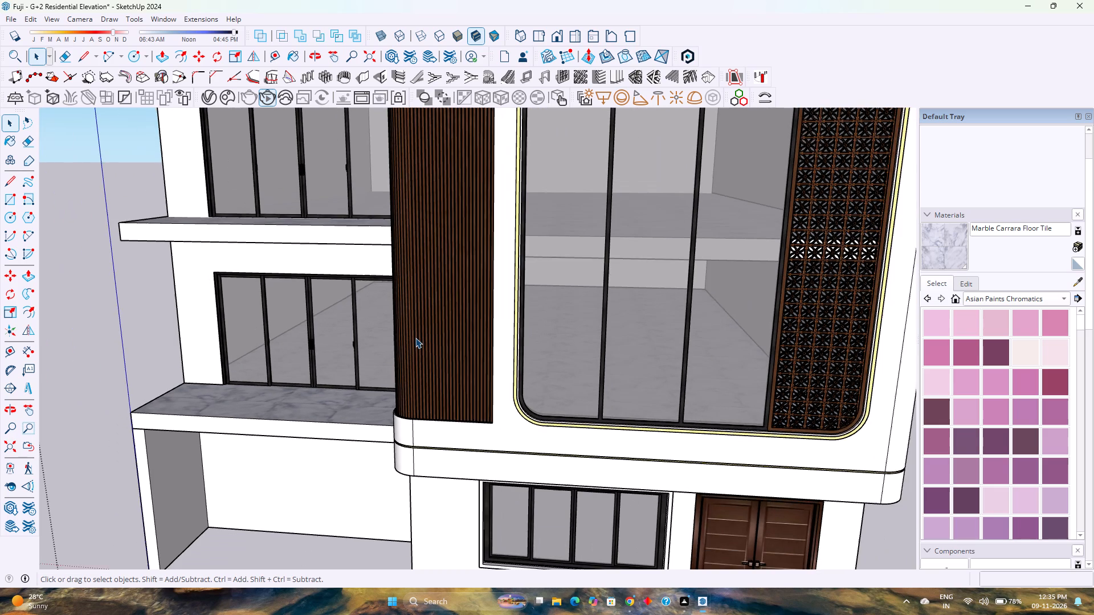
scroll(415, 338, up, 1)
scroll(415, 338, down, 2)
scroll(413, 337, up, 3)
scroll(413, 337, down, 3)
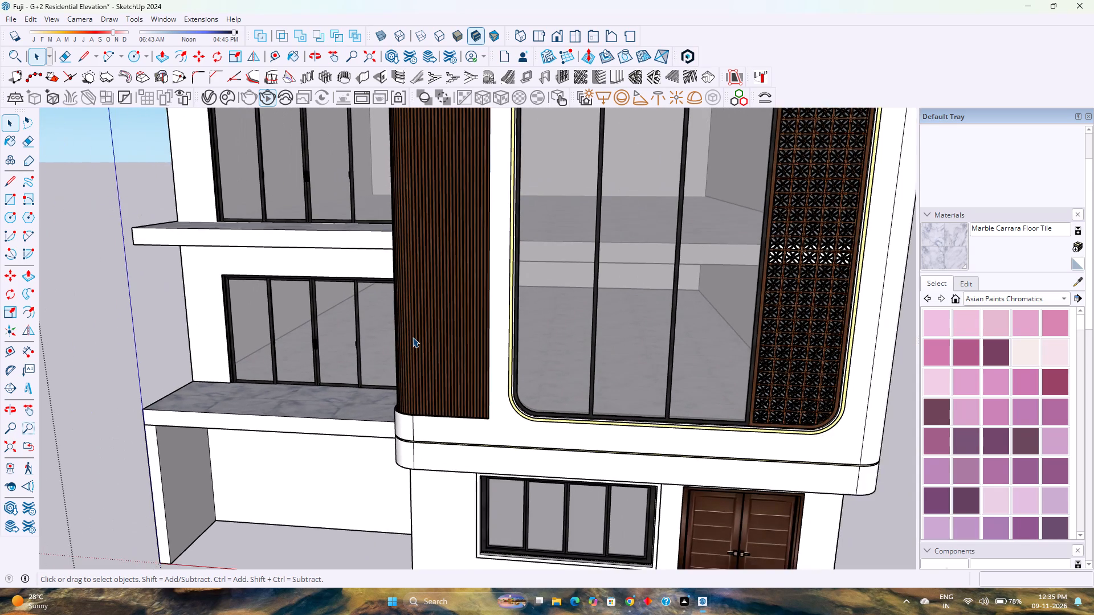
scroll(413, 337, up, 2)
scroll(413, 337, down, 2)
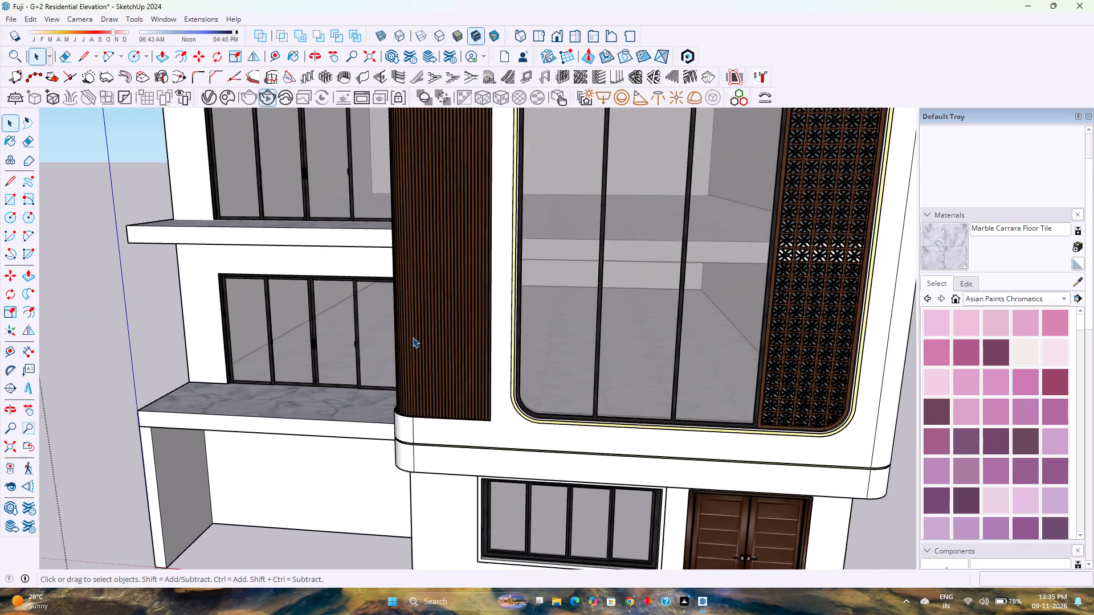
scroll(413, 337, up, 2)
scroll(413, 337, down, 2)
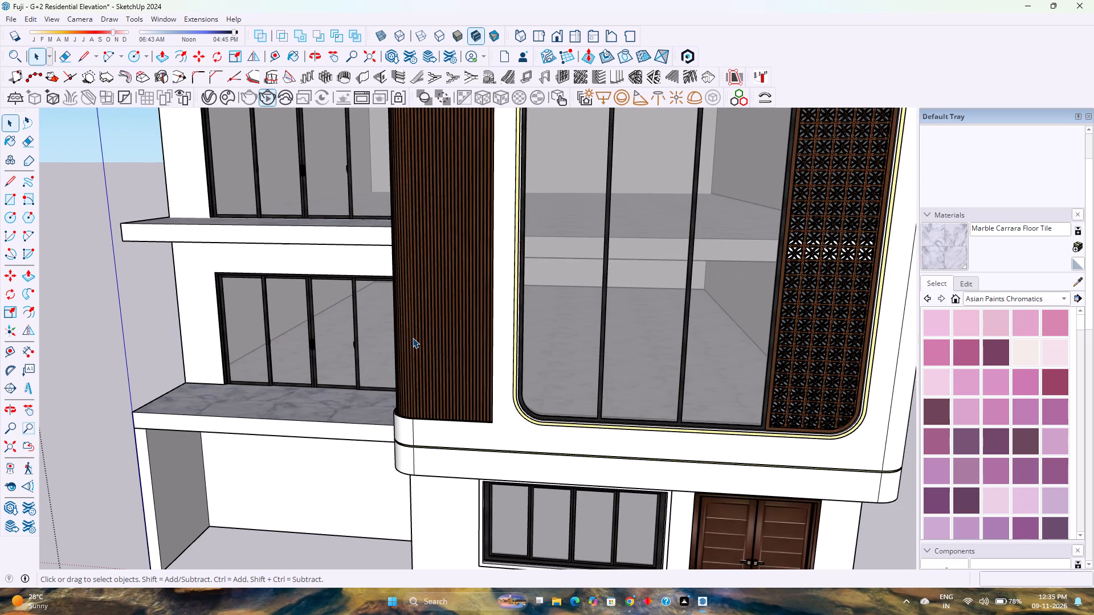
scroll(413, 338, down, 1)
scroll(412, 338, up, 2)
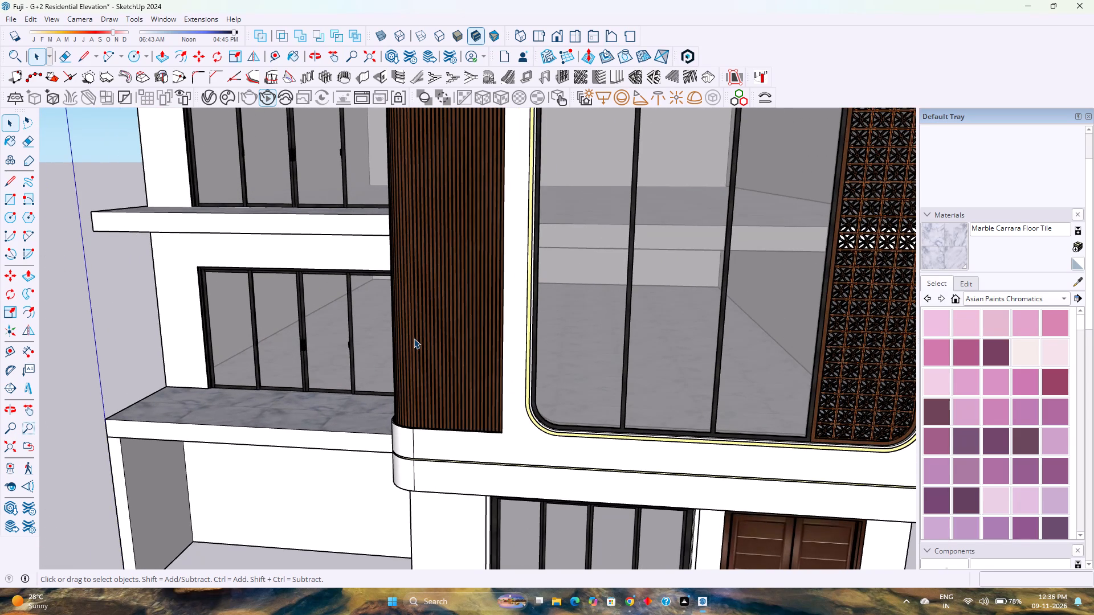
scroll(414, 338, up, 3)
scroll(413, 339, down, 2)
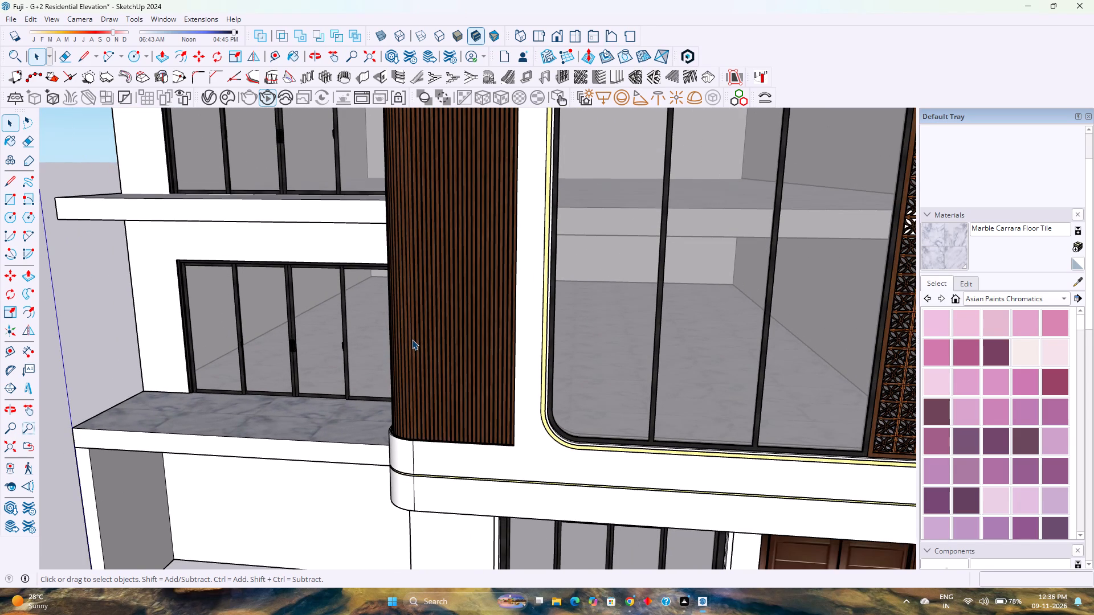
scroll(412, 339, down, 1)
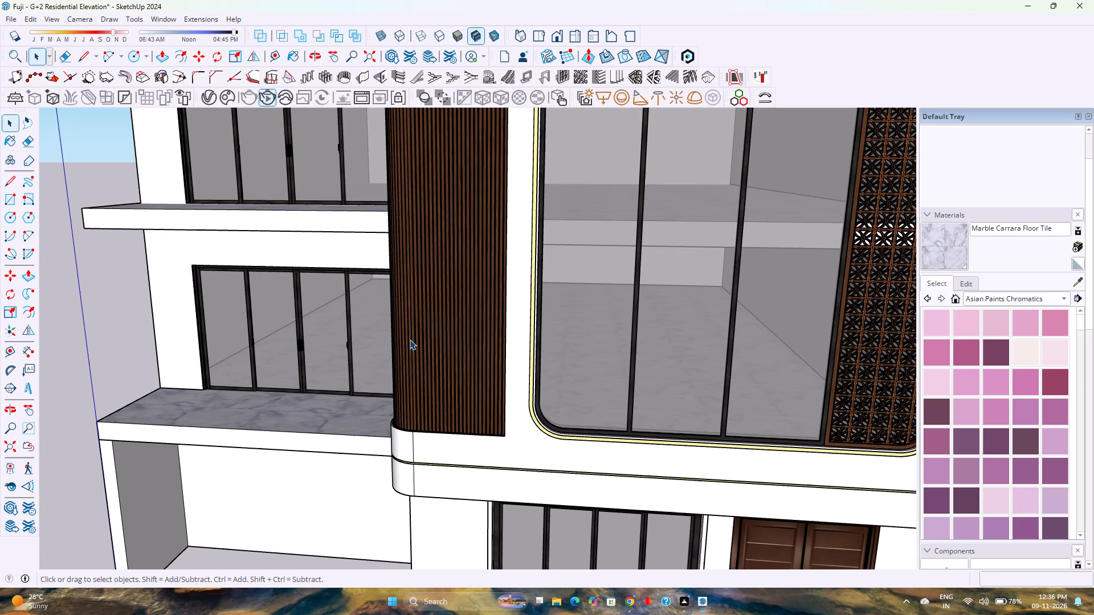
scroll(410, 339, down, 2)
scroll(410, 339, up, 2)
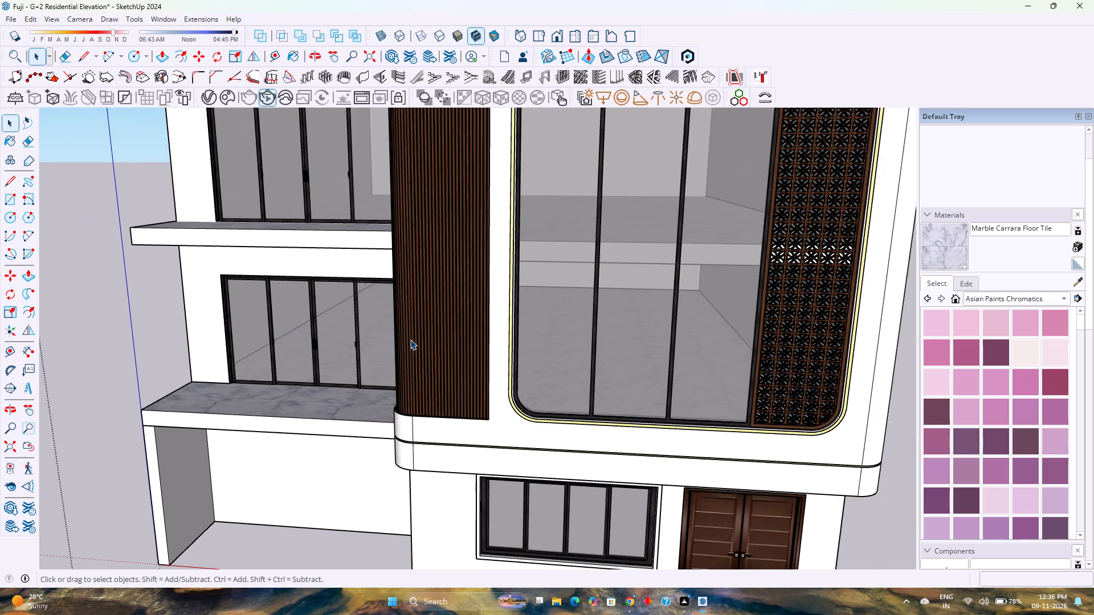
scroll(410, 339, up, 1)
scroll(410, 339, down, 3)
scroll(410, 339, up, 3)
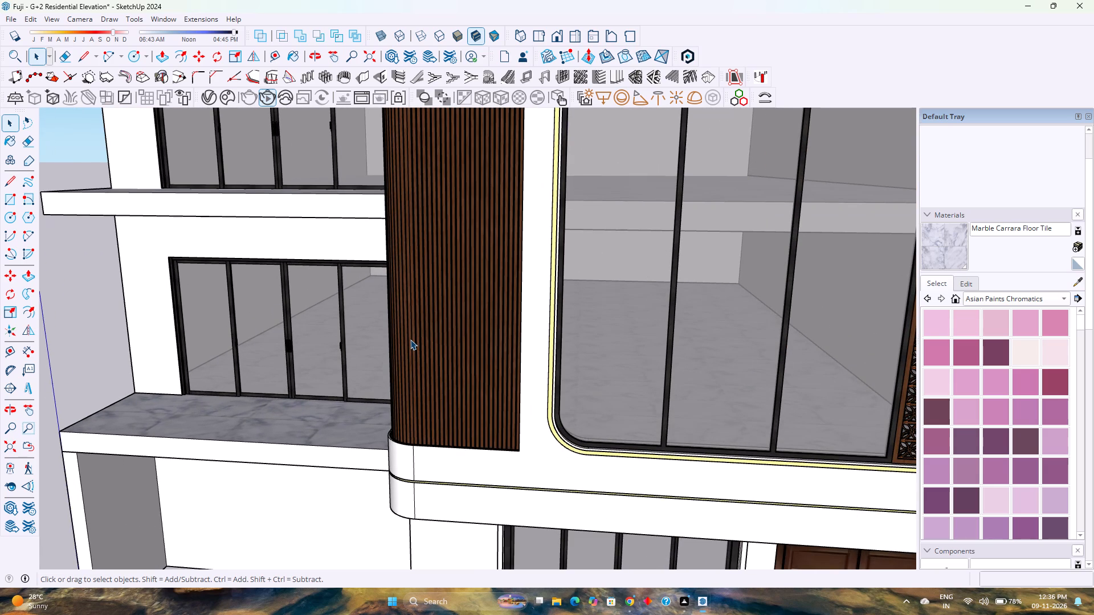
scroll(410, 339, down, 2)
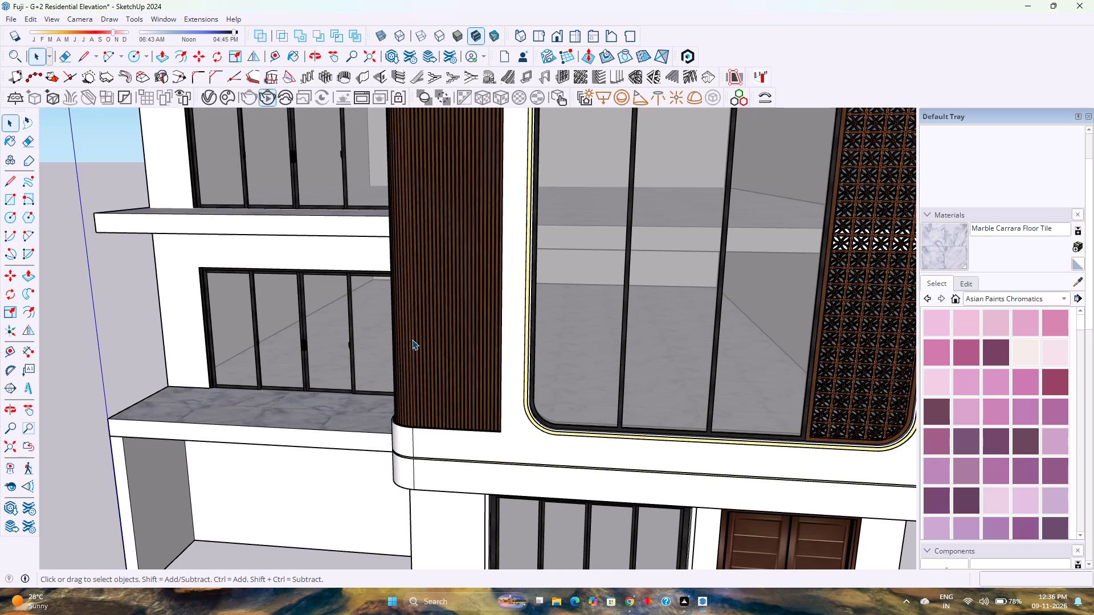
scroll(415, 339, down, 1)
scroll(415, 339, up, 1)
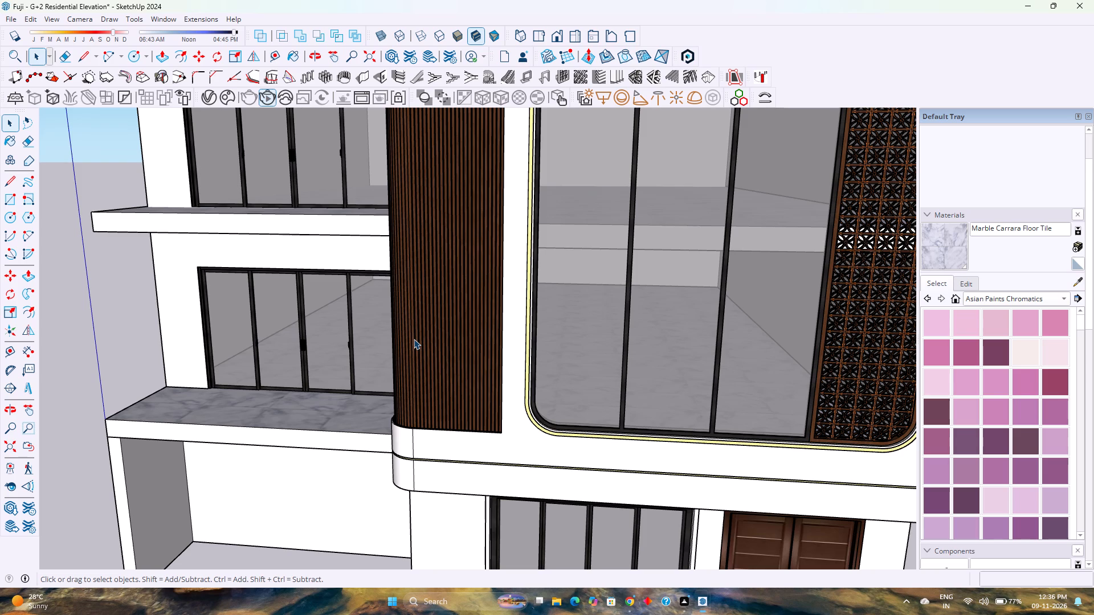
Examine the overall front facade composition, comparing the balcony side with the projecting frame, perforated screen and ground-floor window and door.
scroll(414, 339, down, 7)
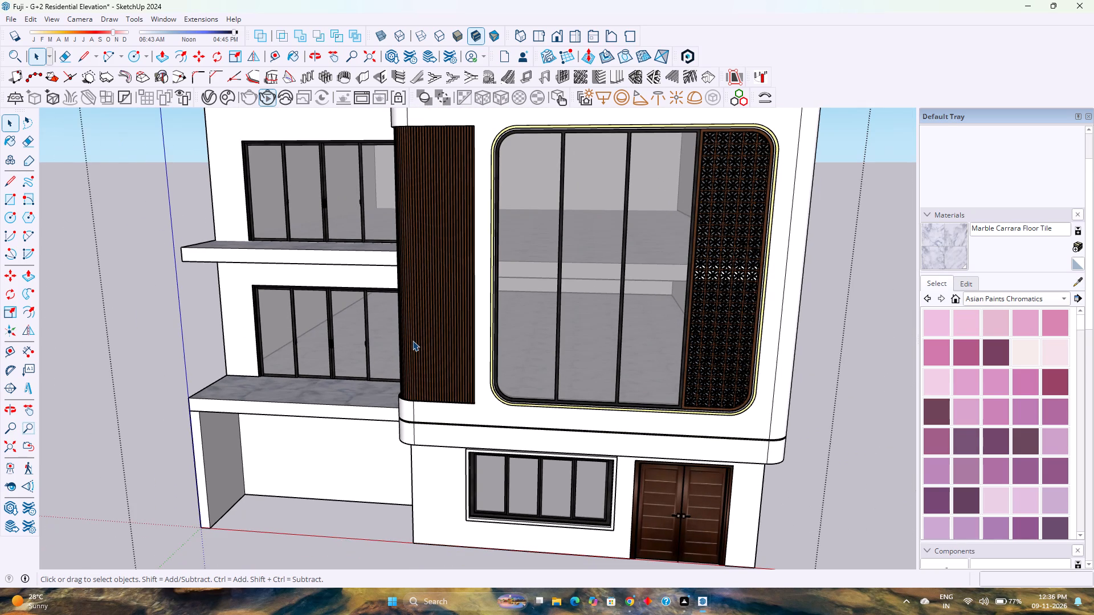
scroll(413, 341, down, 2)
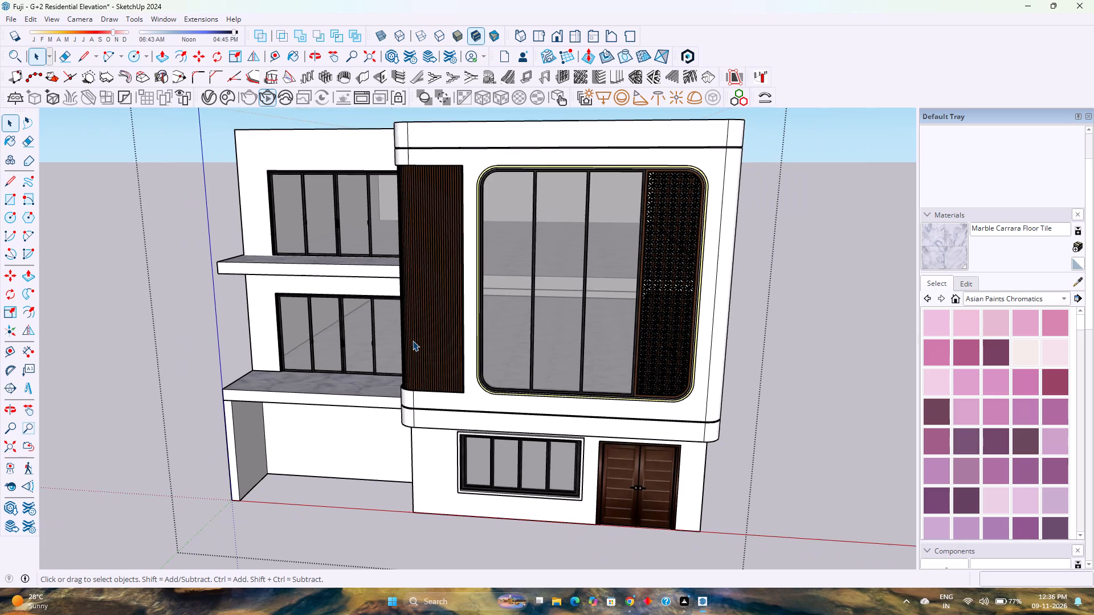
scroll(413, 341, up, 2)
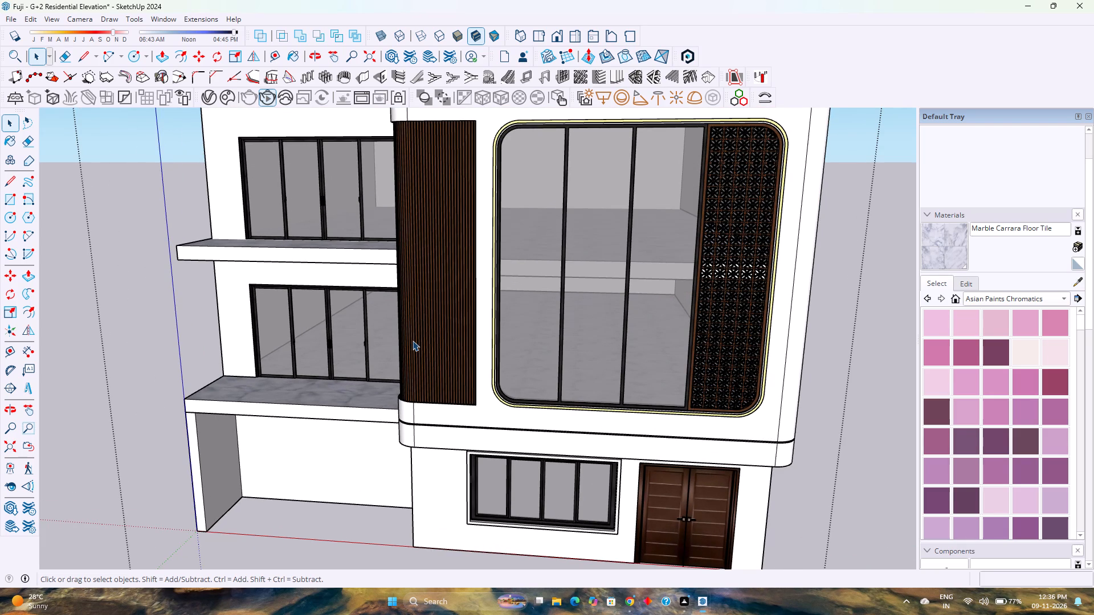
scroll(413, 341, down, 1)
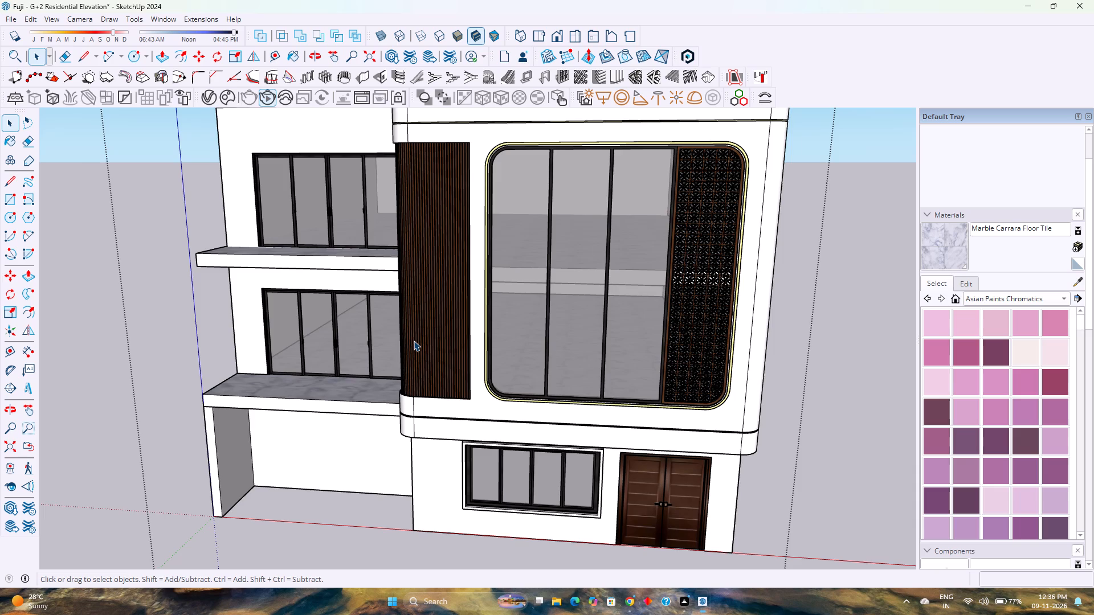
scroll(414, 341, up, 1)
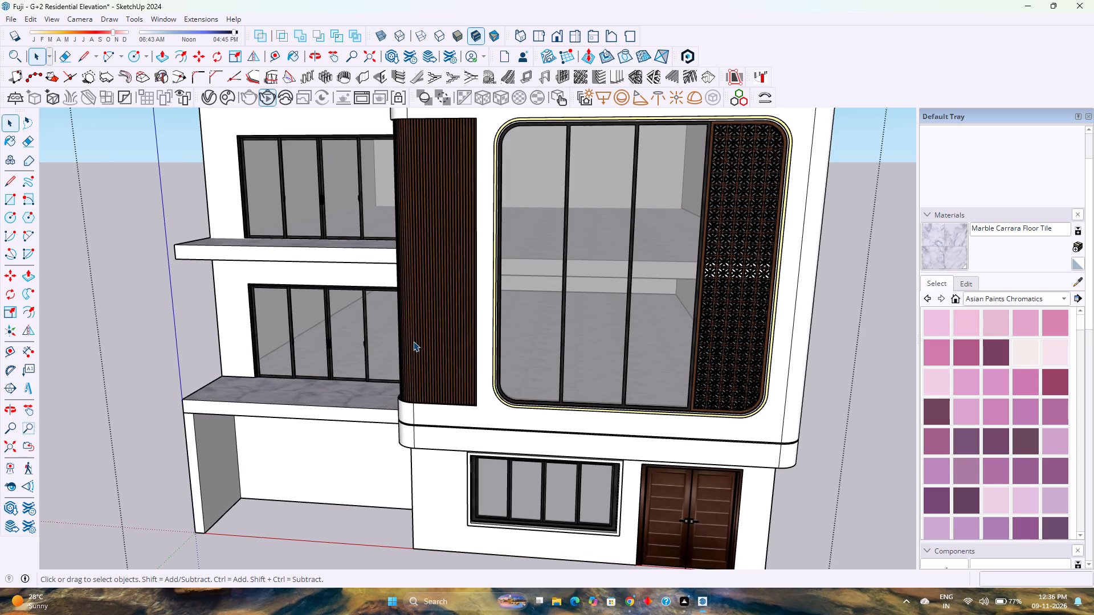
scroll(413, 341, down, 3)
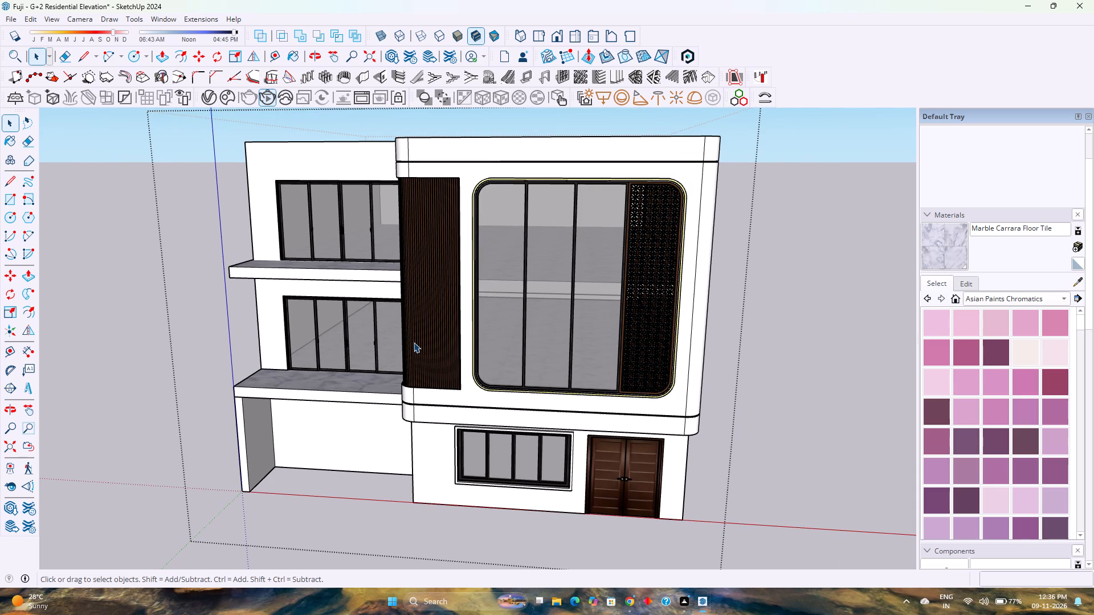
scroll(414, 342, down, 3)
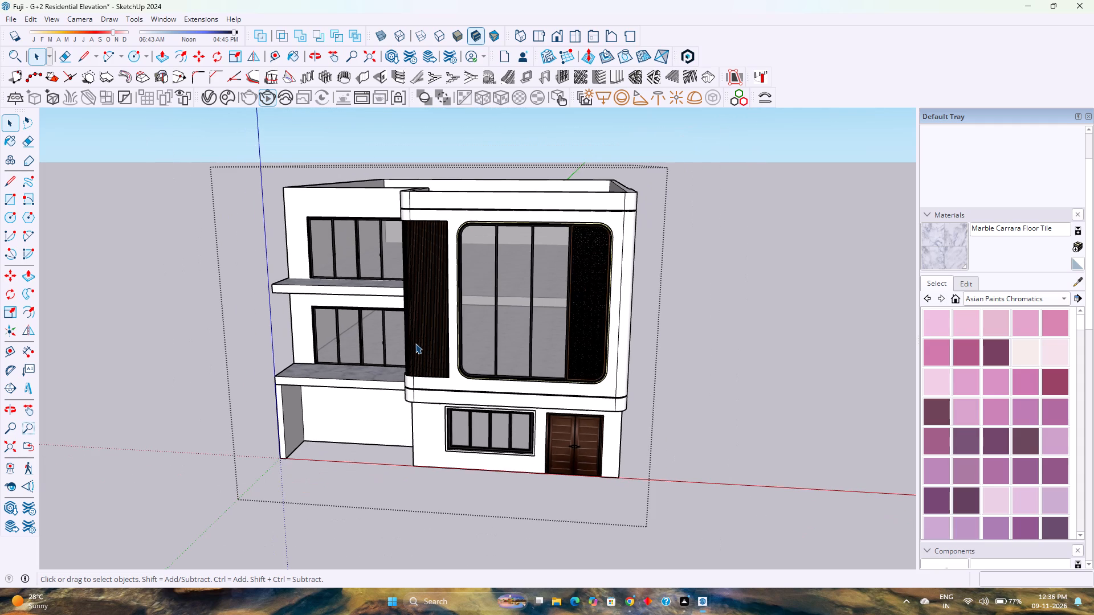
scroll(414, 343, up, 3)
scroll(414, 343, down, 1)
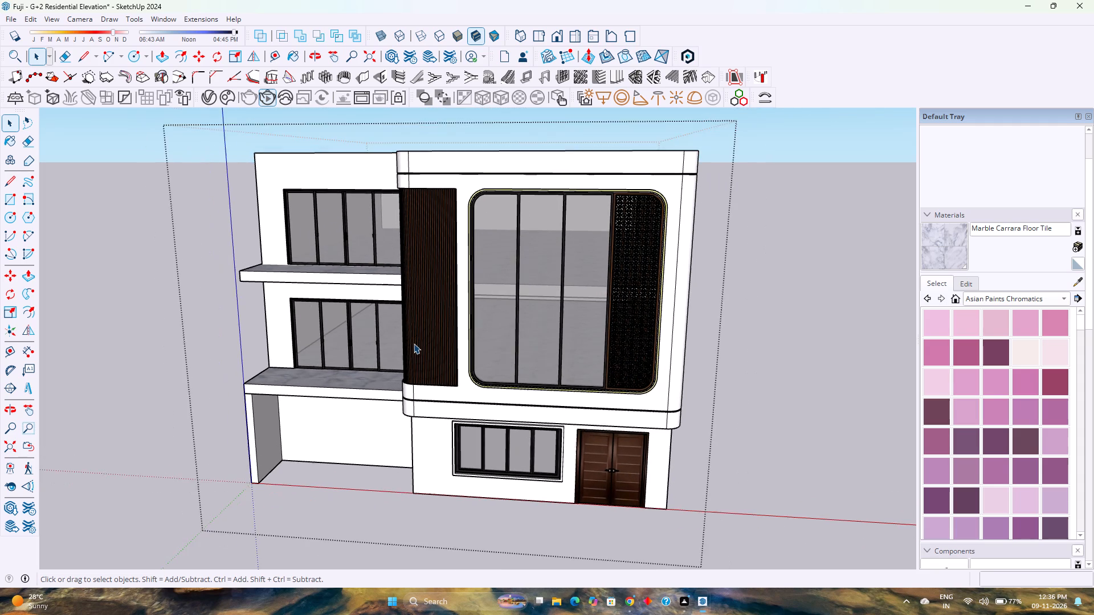
scroll(414, 343, down, 1)
scroll(413, 344, up, 2)
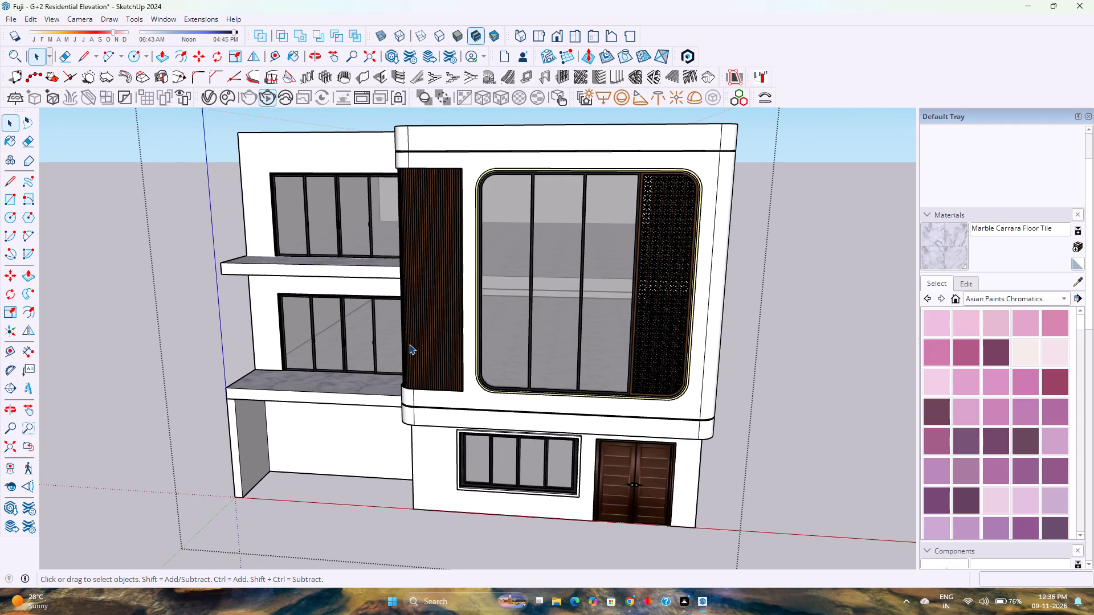
scroll(409, 344, down, 3)
scroll(409, 344, up, 3)
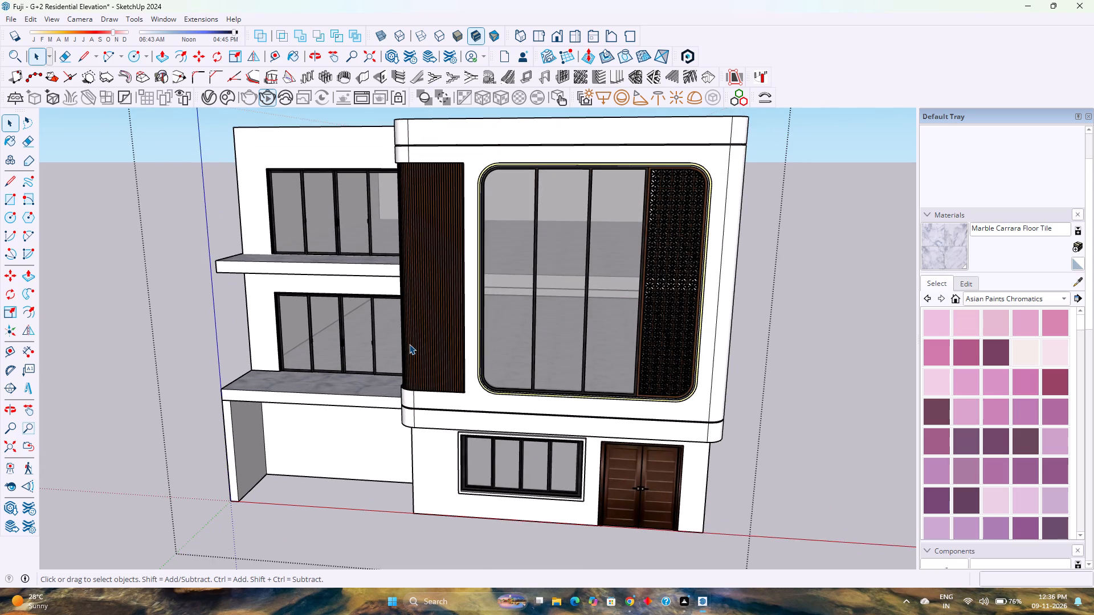
scroll(409, 344, down, 3)
scroll(409, 344, up, 2)
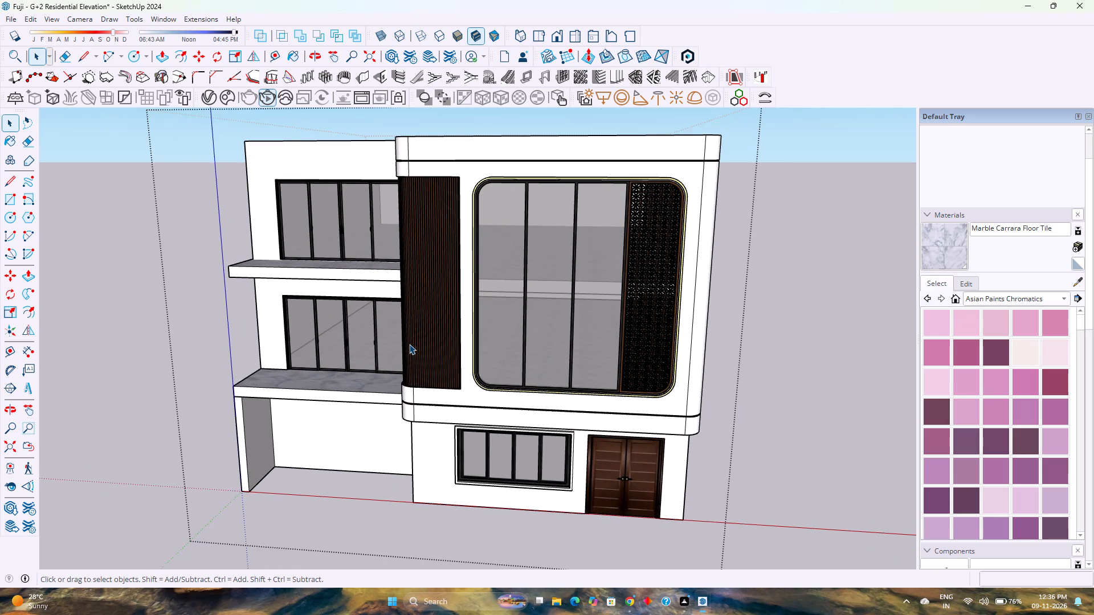
scroll(409, 344, up, 1)
scroll(411, 344, down, 5)
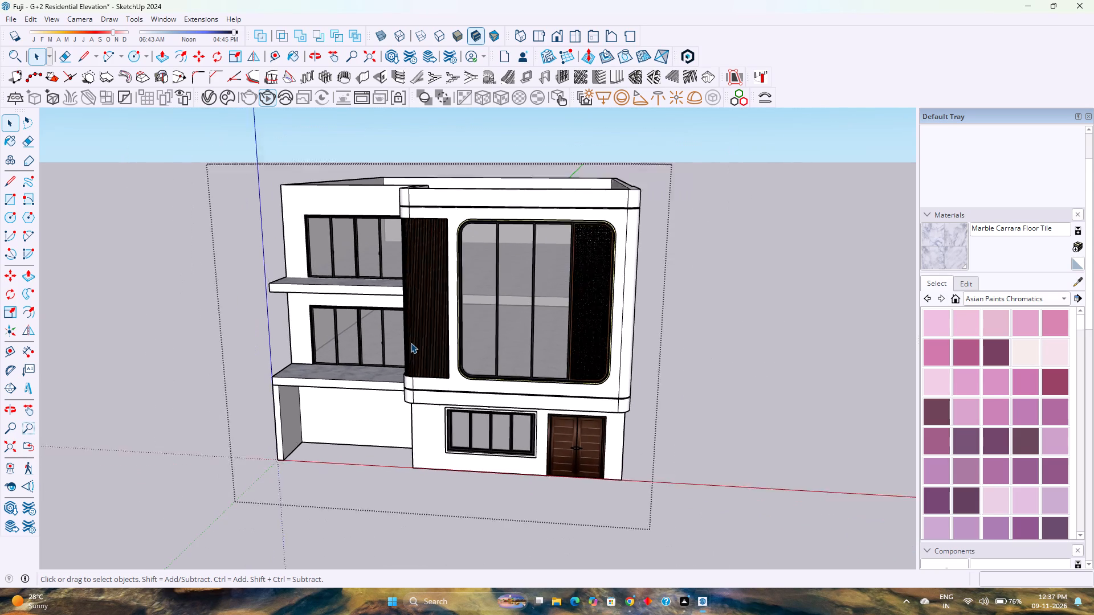
scroll(408, 344, down, 1)
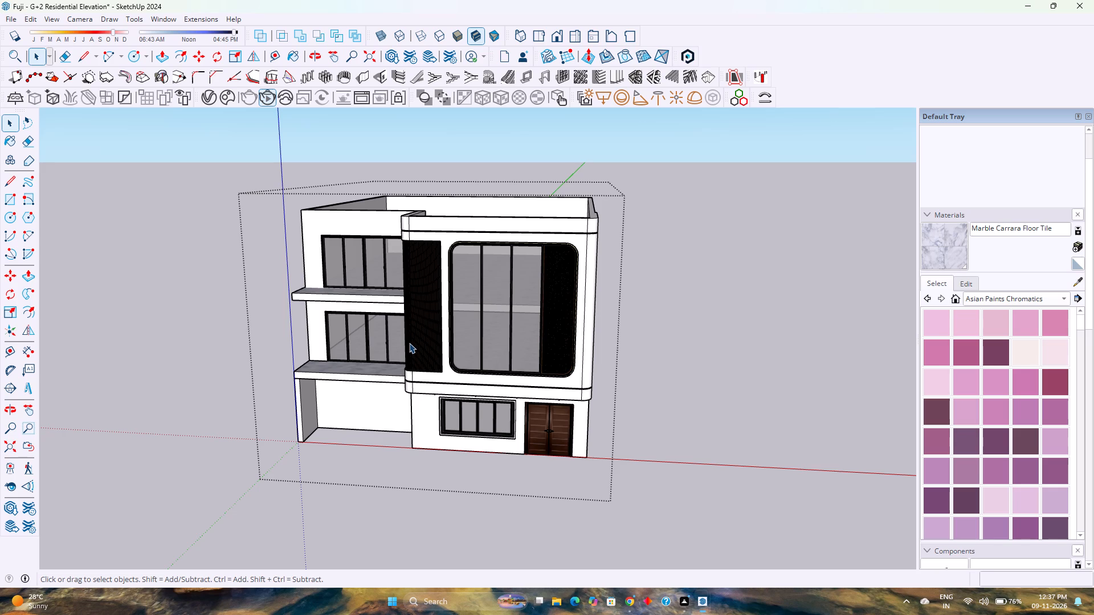
Examine the front elevation at varying distances, comparing the balcony side and wooden louvre panel with the rounded window, perforated screen and entrance.
scroll(409, 343, down, 2)
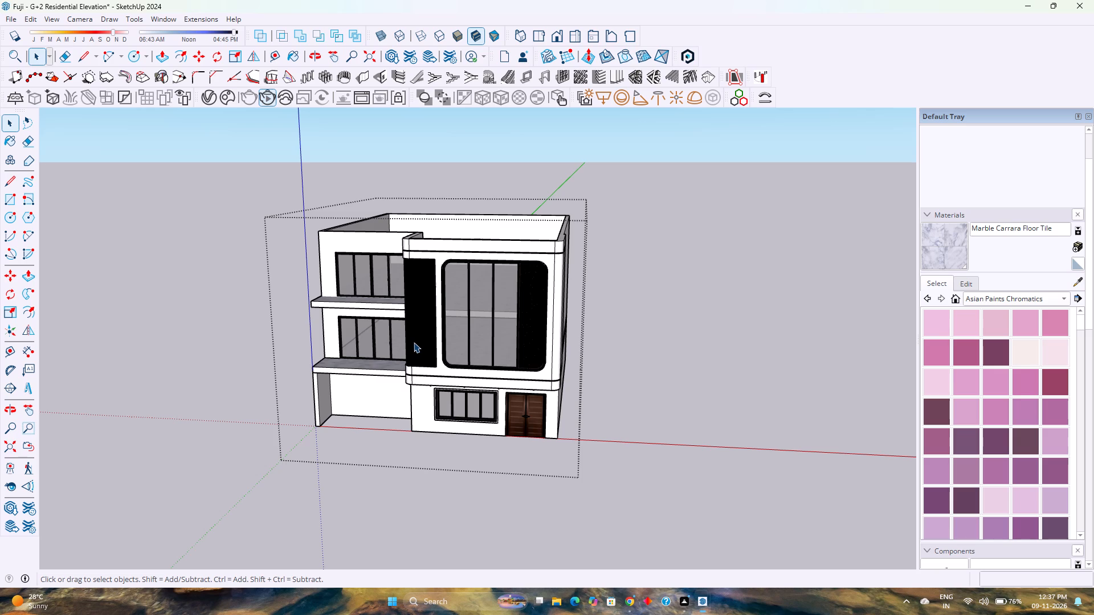
scroll(414, 342, down, 2)
scroll(414, 342, up, 2)
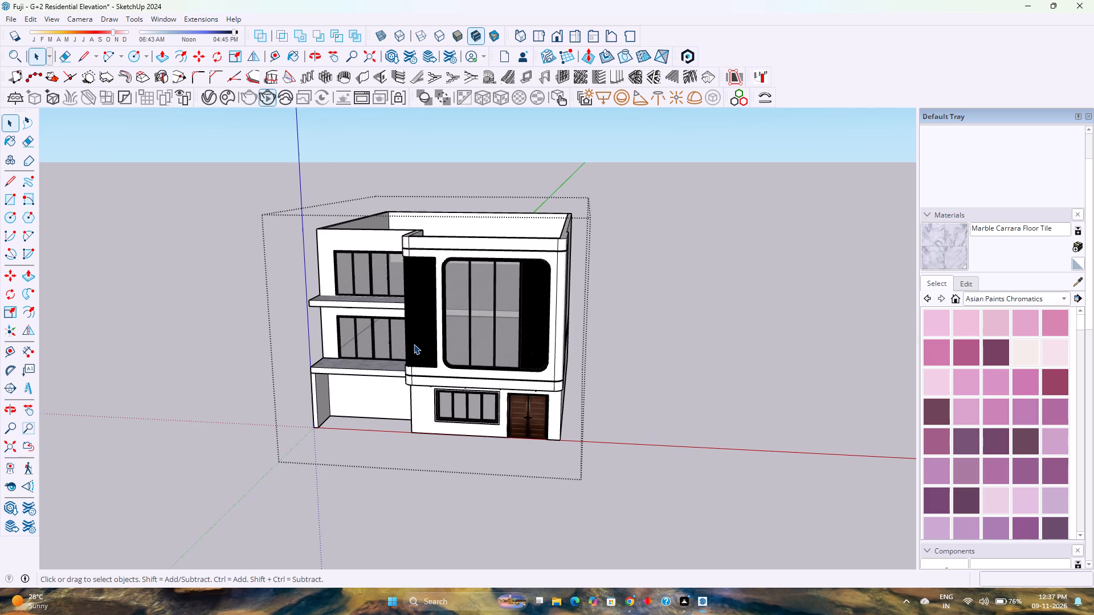
scroll(414, 344, down, 1)
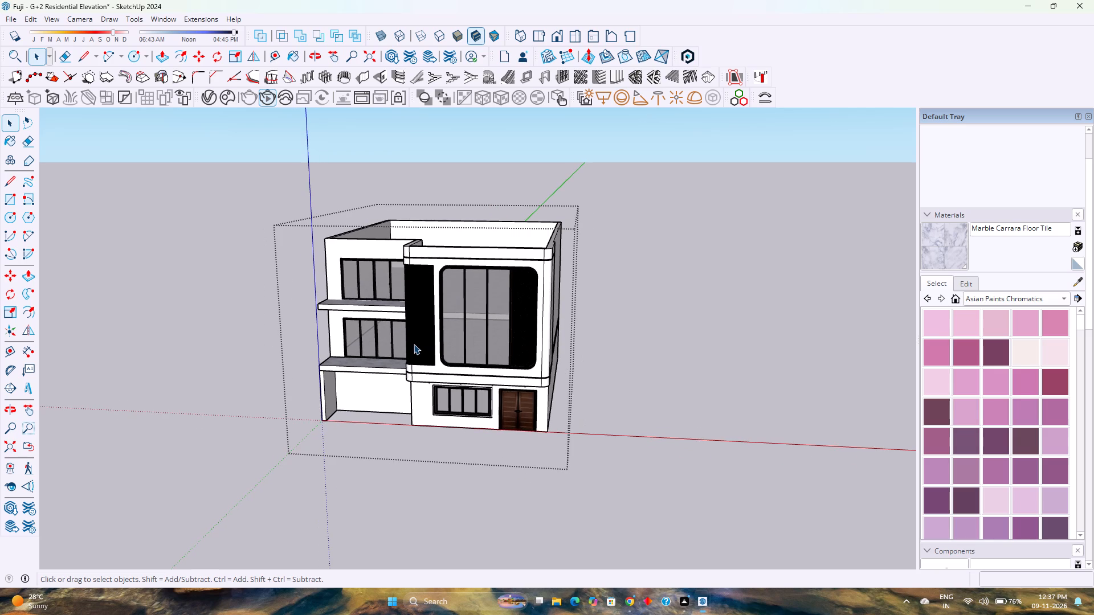
scroll(414, 344, up, 2)
scroll(414, 344, down, 4)
scroll(414, 344, up, 4)
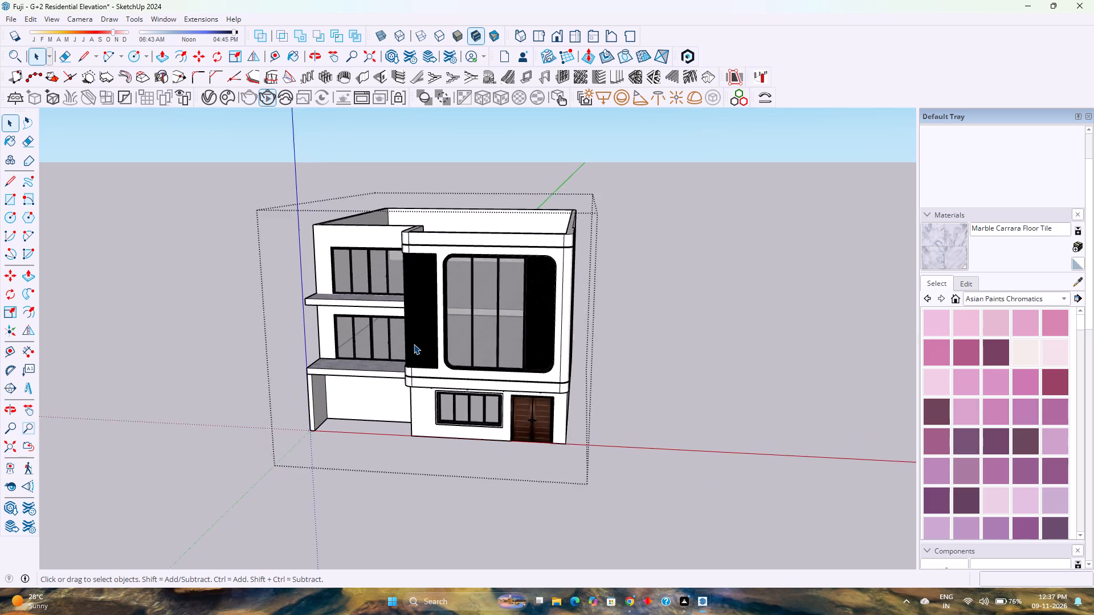
scroll(423, 343, up, 5)
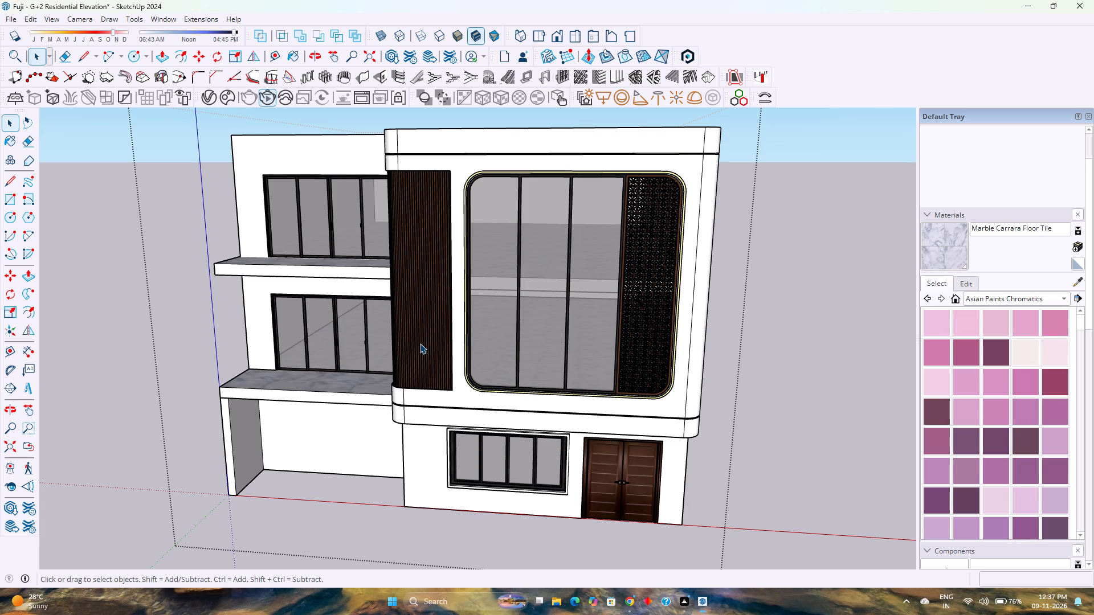
scroll(420, 343, down, 1)
scroll(420, 343, up, 1)
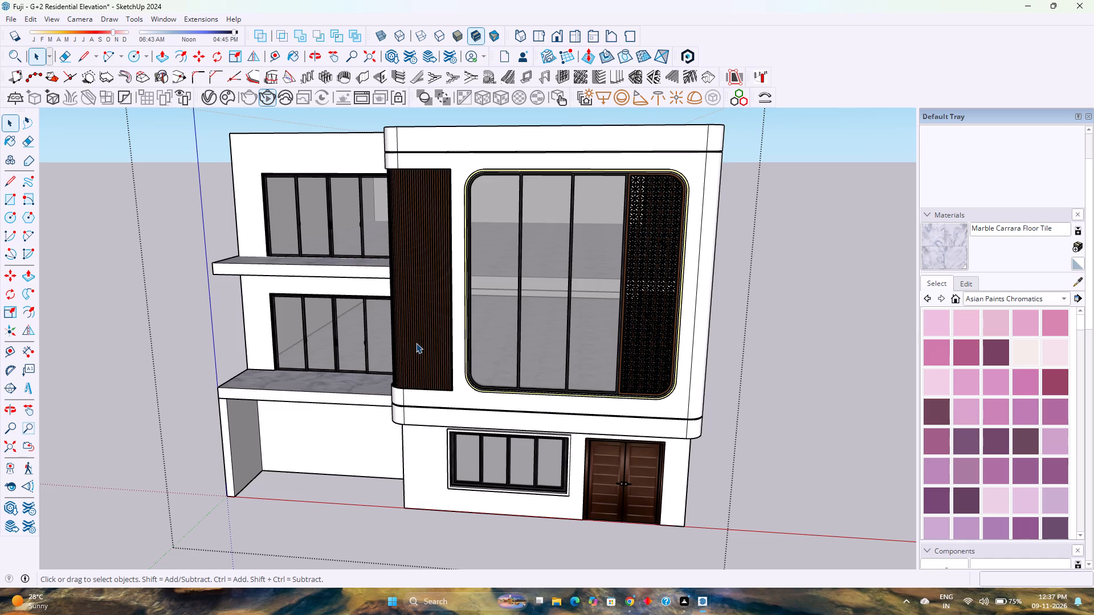
scroll(414, 343, down, 2)
scroll(413, 343, up, 4)
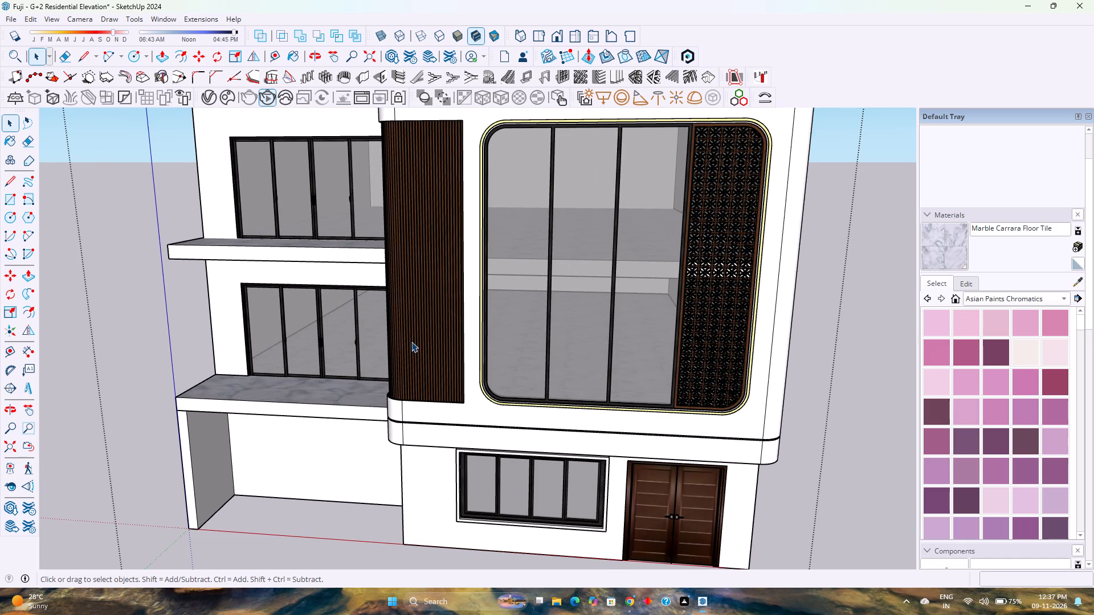
scroll(414, 342, down, 3)
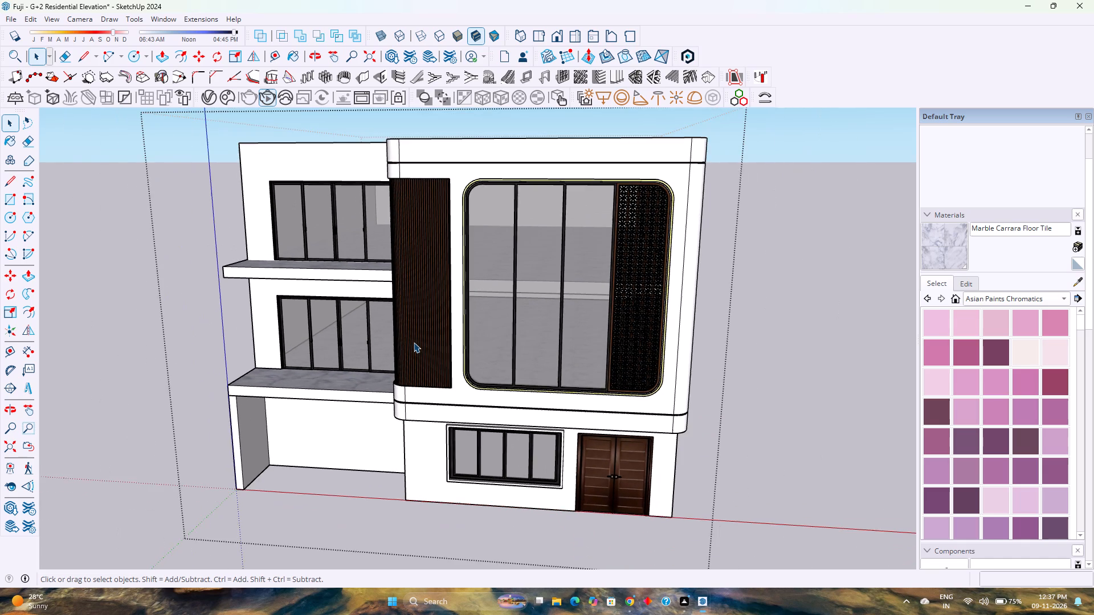
scroll(414, 342, up, 3)
scroll(414, 342, down, 2)
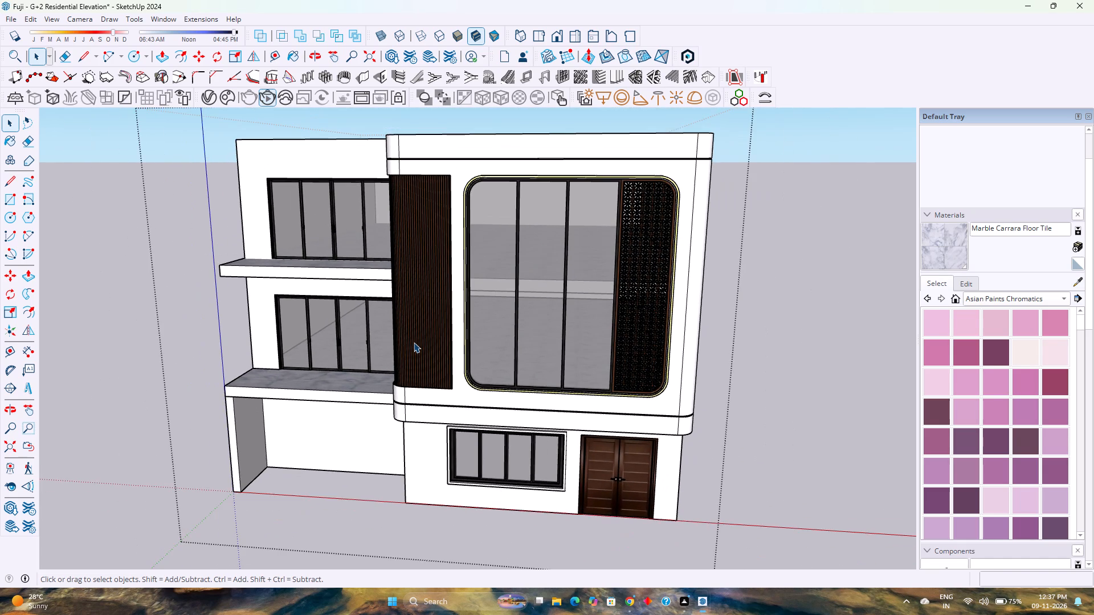
scroll(414, 342, up, 2)
scroll(414, 342, down, 2)
scroll(414, 343, up, 1)
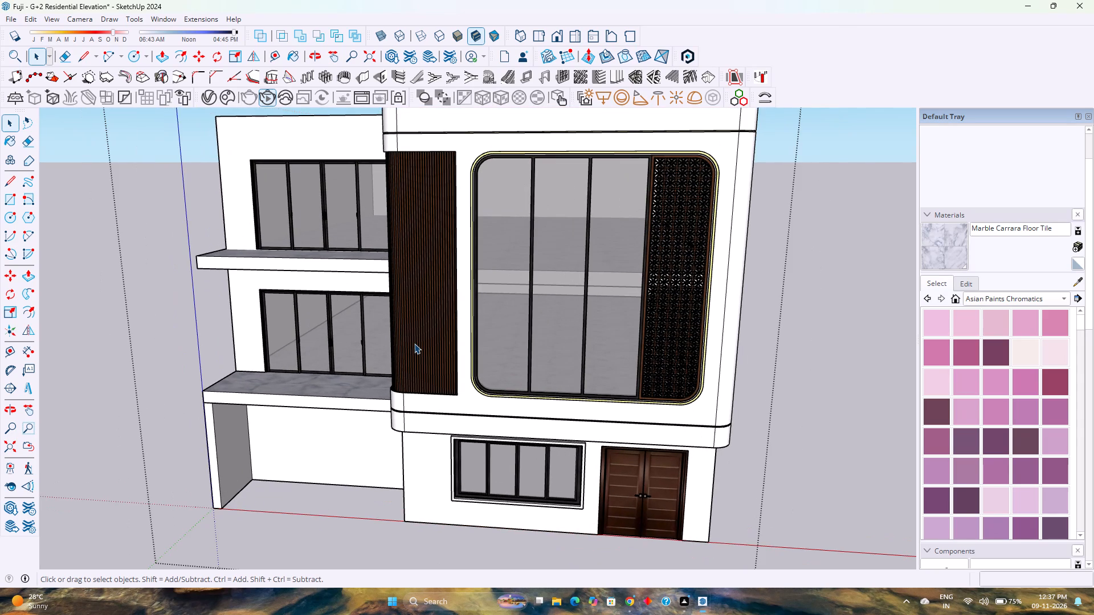
scroll(414, 343, down, 2)
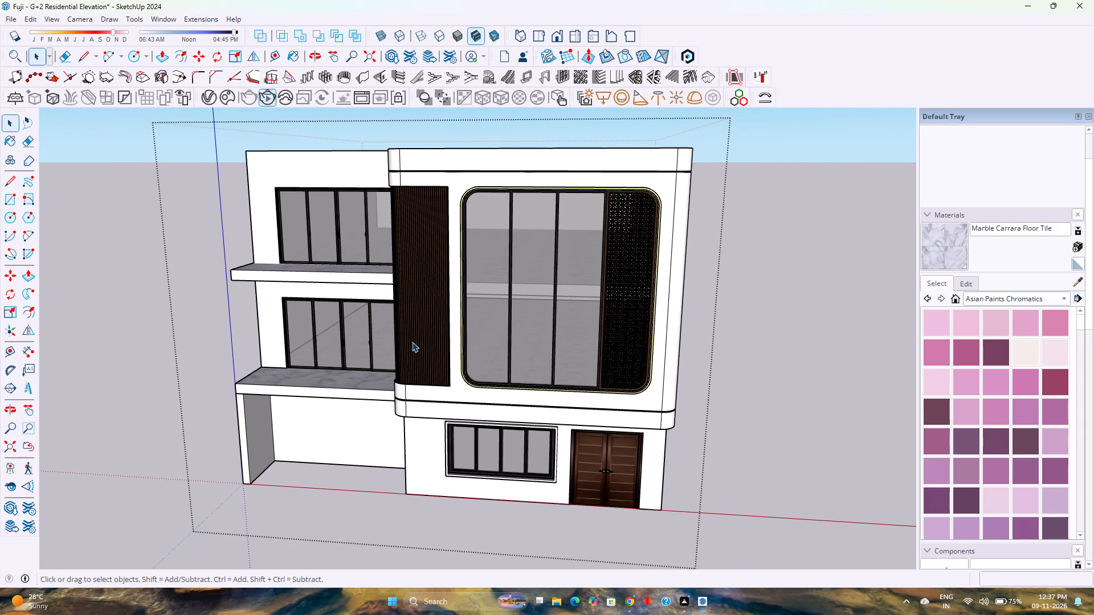
scroll(413, 342, up, 3)
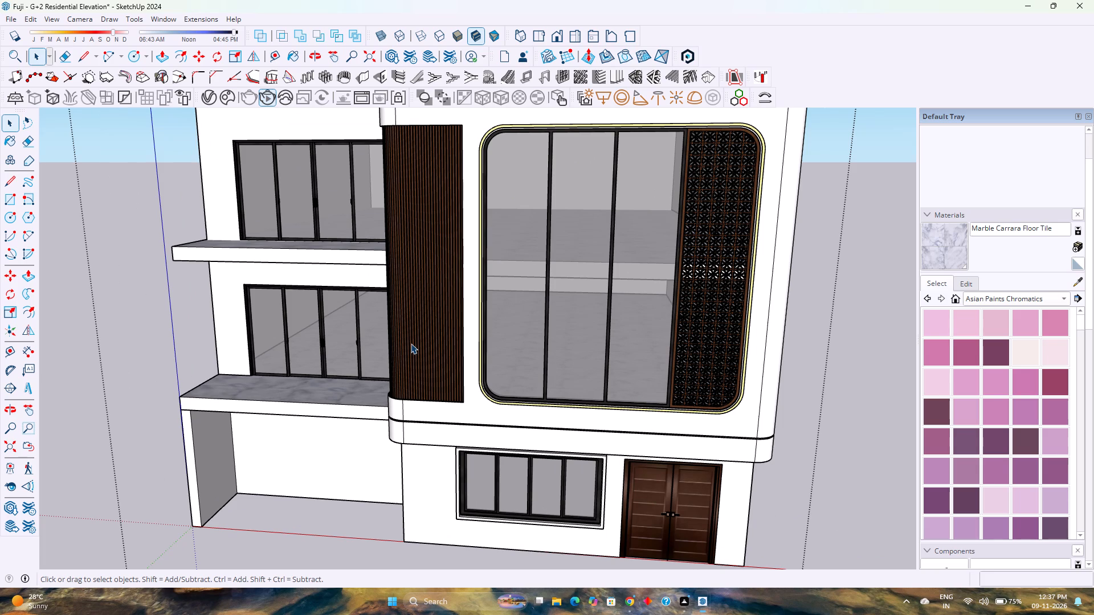
scroll(414, 343, down, 2)
scroll(414, 343, up, 2)
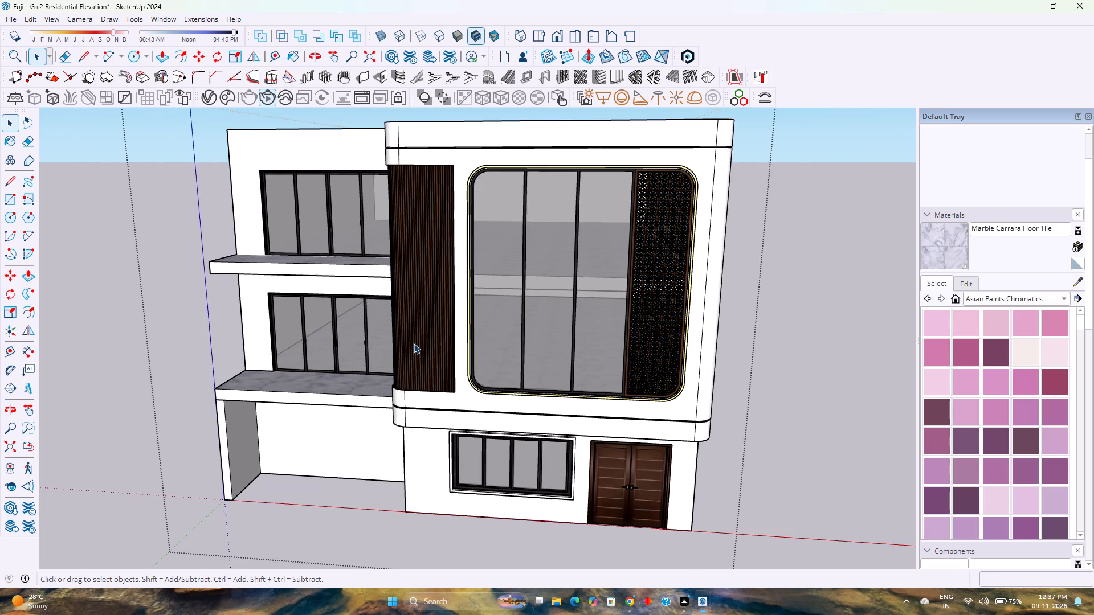
scroll(413, 343, up, 1)
scroll(413, 344, down, 1)
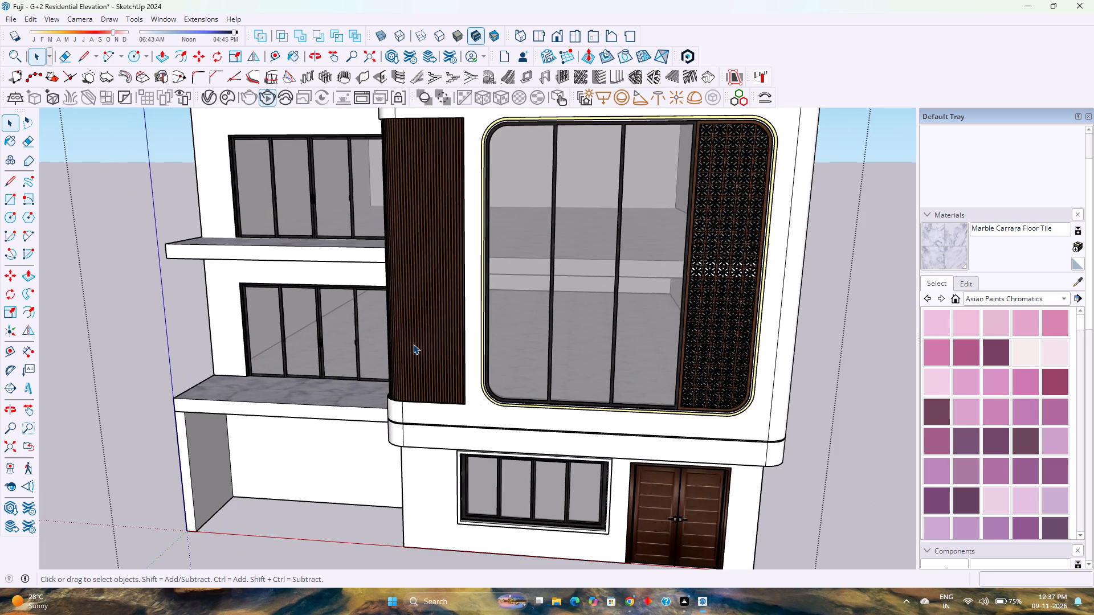
scroll(413, 344, down, 6)
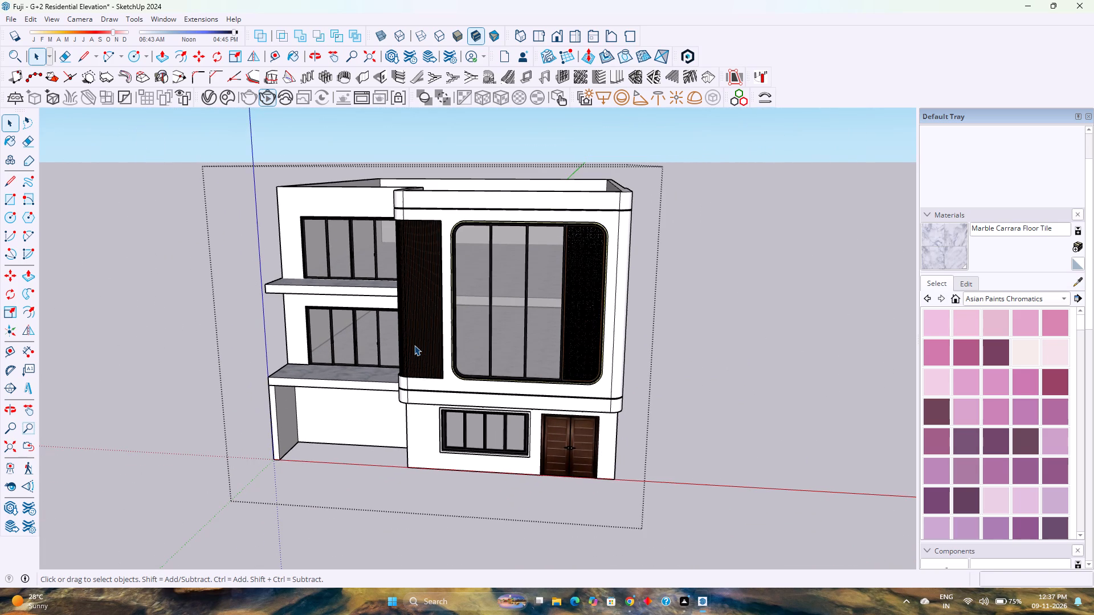
scroll(414, 345, up, 2)
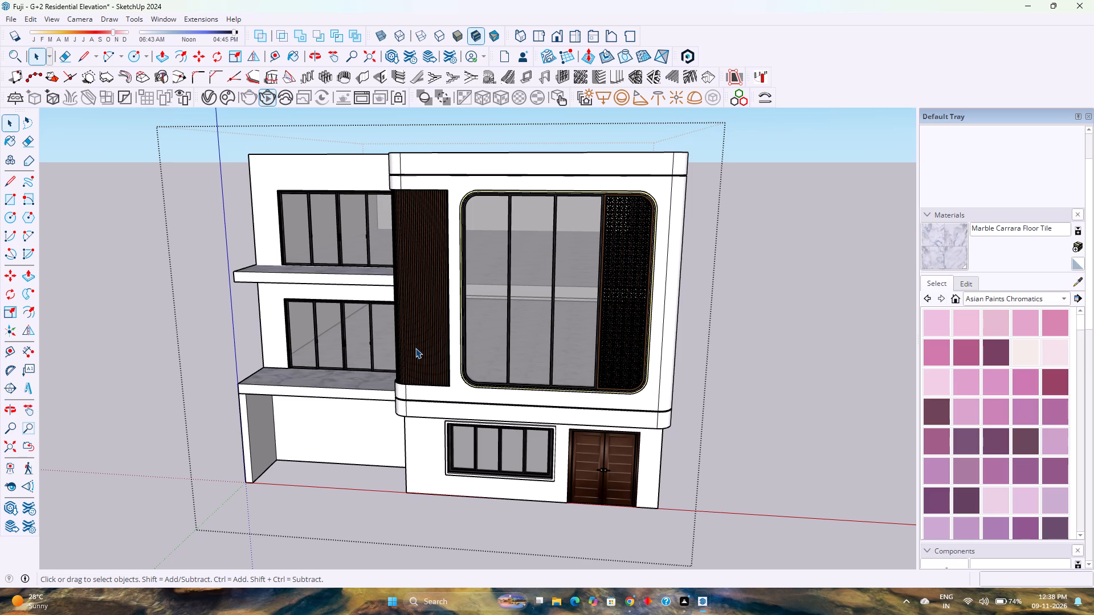
scroll(414, 348, down, 2)
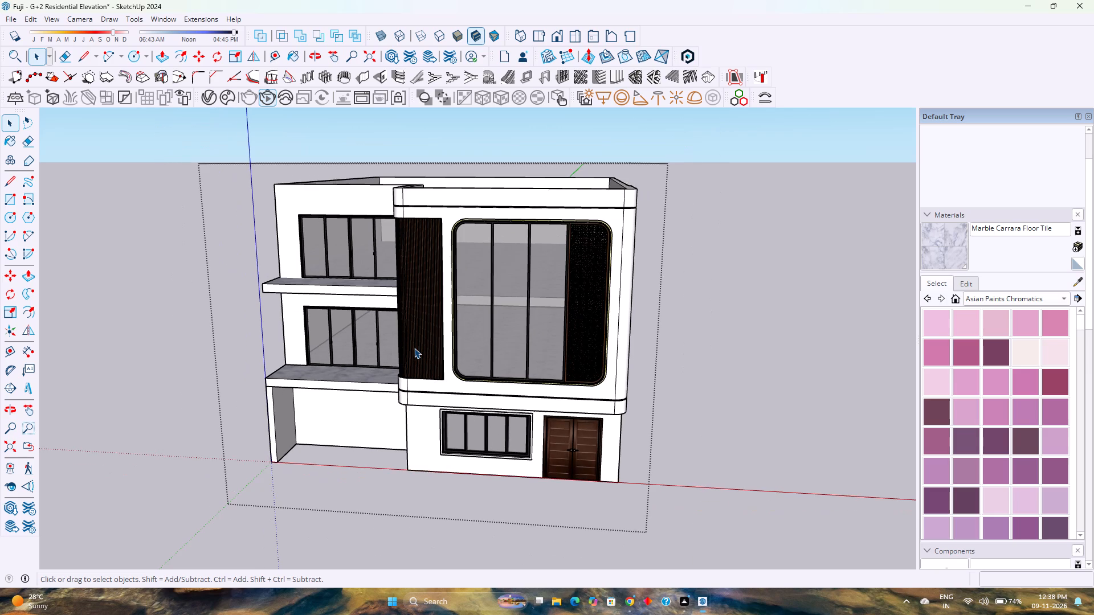
scroll(414, 348, up, 3)
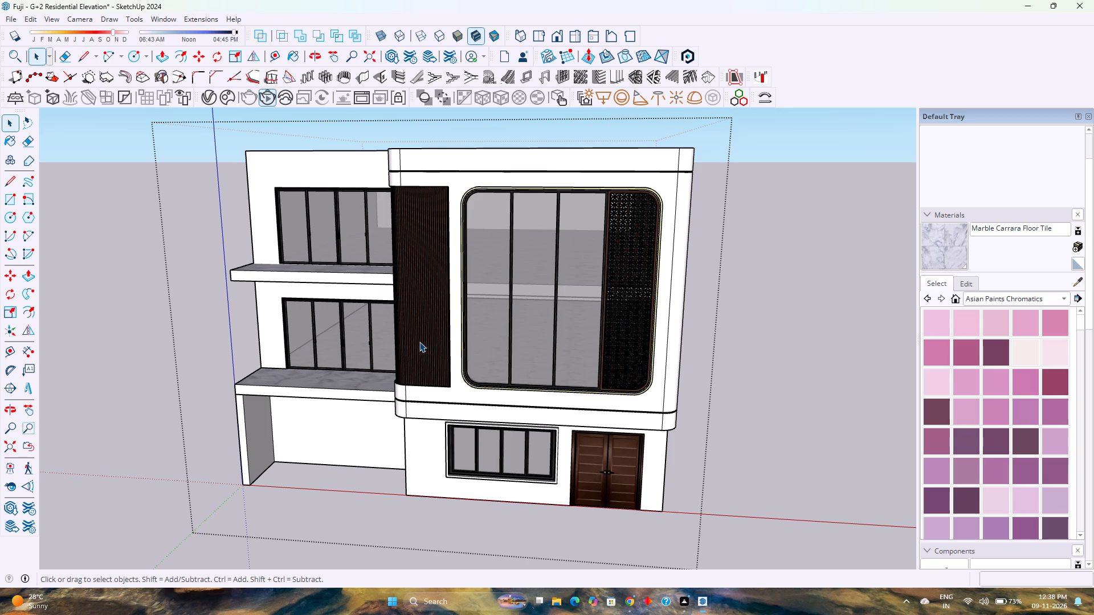
scroll(1015, 614, down, 1)
scroll(487, 321, down, 4)
scroll(444, 323, up, 4)
scroll(444, 323, down, 3)
scroll(444, 323, up, 3)
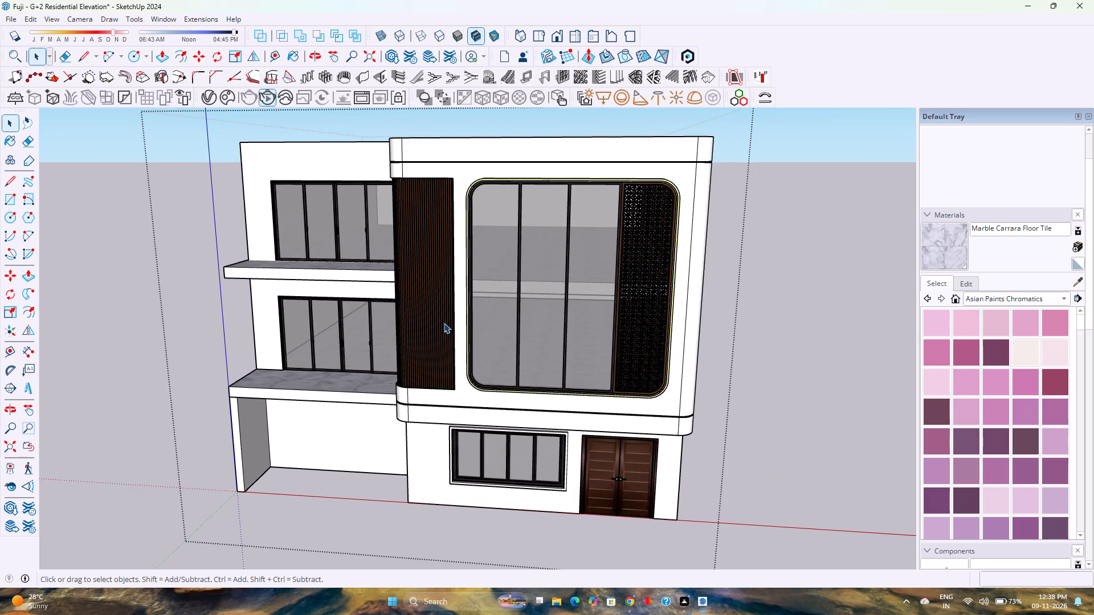
scroll(444, 323, down, 1)
scroll(444, 323, up, 1)
scroll(444, 323, down, 1)
Push the front end face of the ground-floor side wall back beneath the balcony, in line with the first-floor front wall.
middle_drag(382, 341, 525, 335)
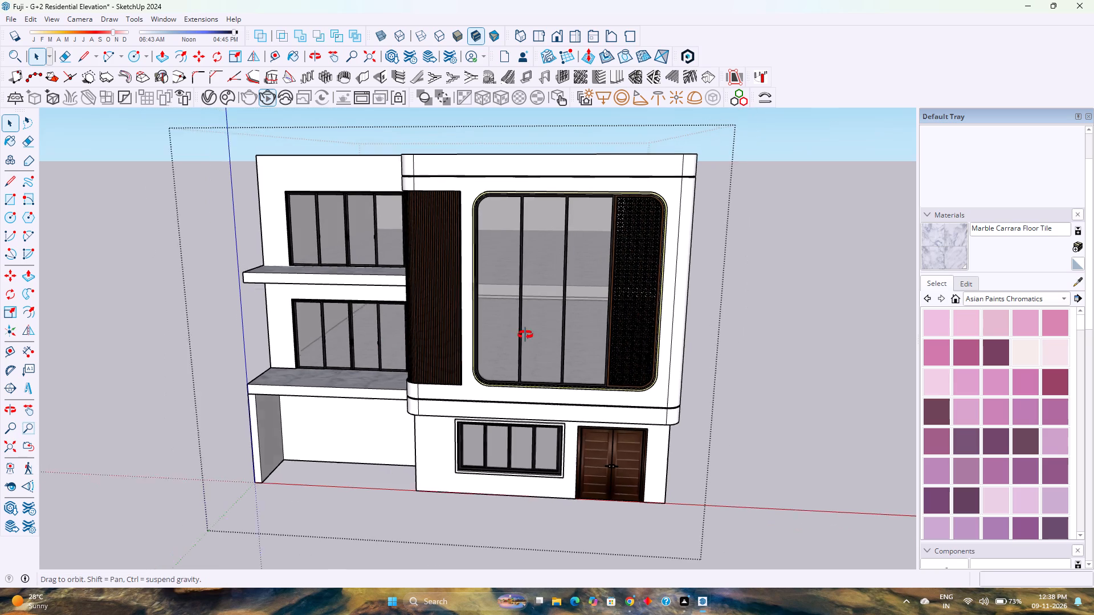
middle_drag(525, 335, 799, 328)
scroll(642, 352, down, 1)
scroll(642, 352, up, 6)
middle_drag(653, 399, 541, 380)
middle_drag(539, 380, 533, 377)
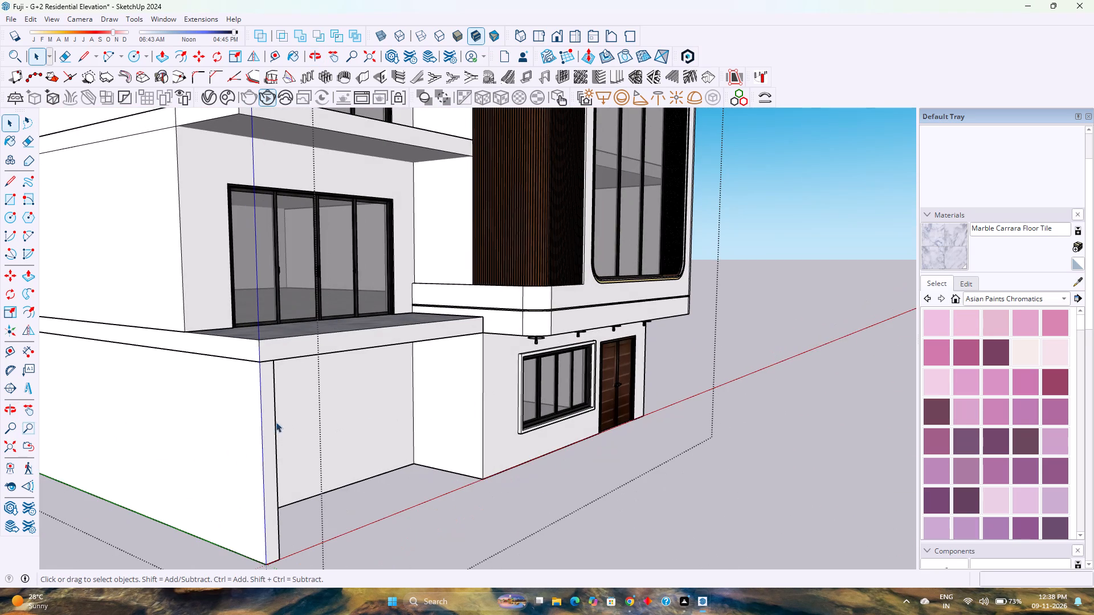
click(267, 422)
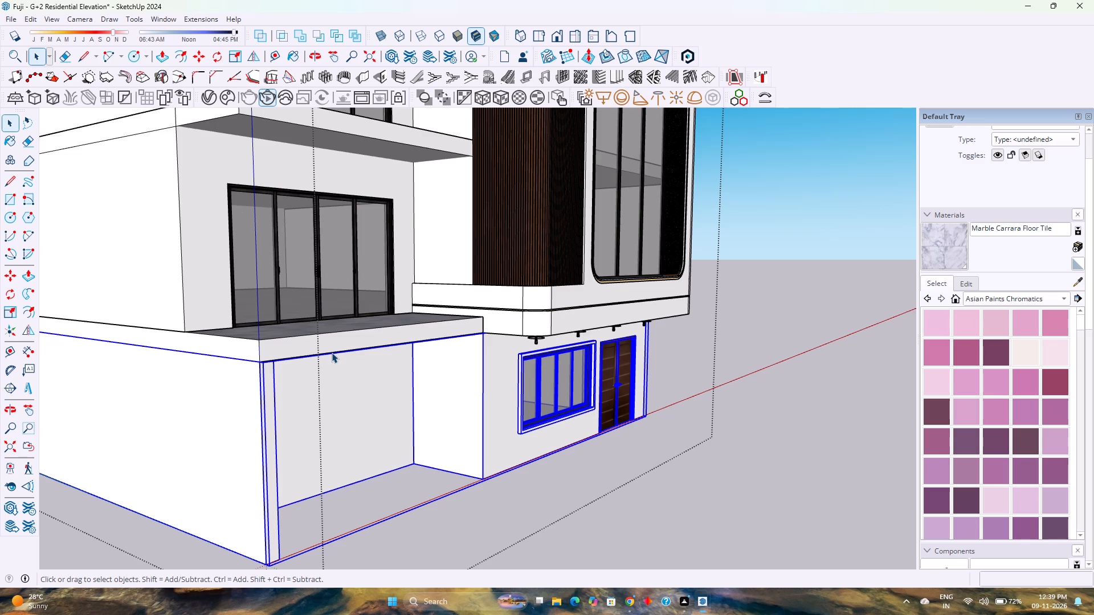
middle_drag(289, 453, 344, 557)
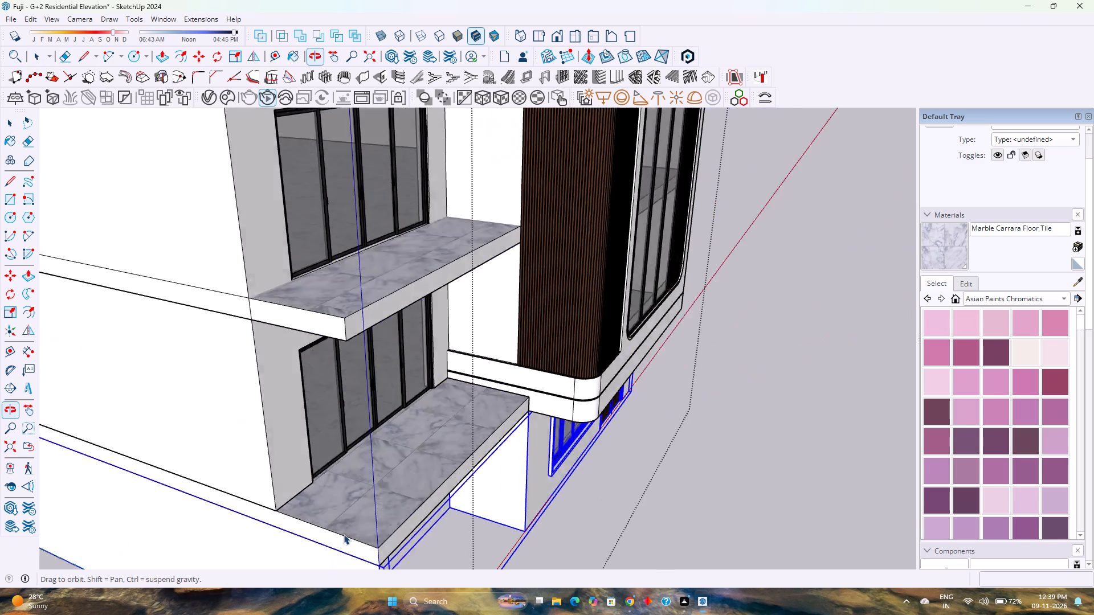
scroll(391, 448, down, 3)
middle_drag(418, 466, 335, 434)
middle_click(335, 434)
middle_click(335, 433)
middle_click(335, 433)
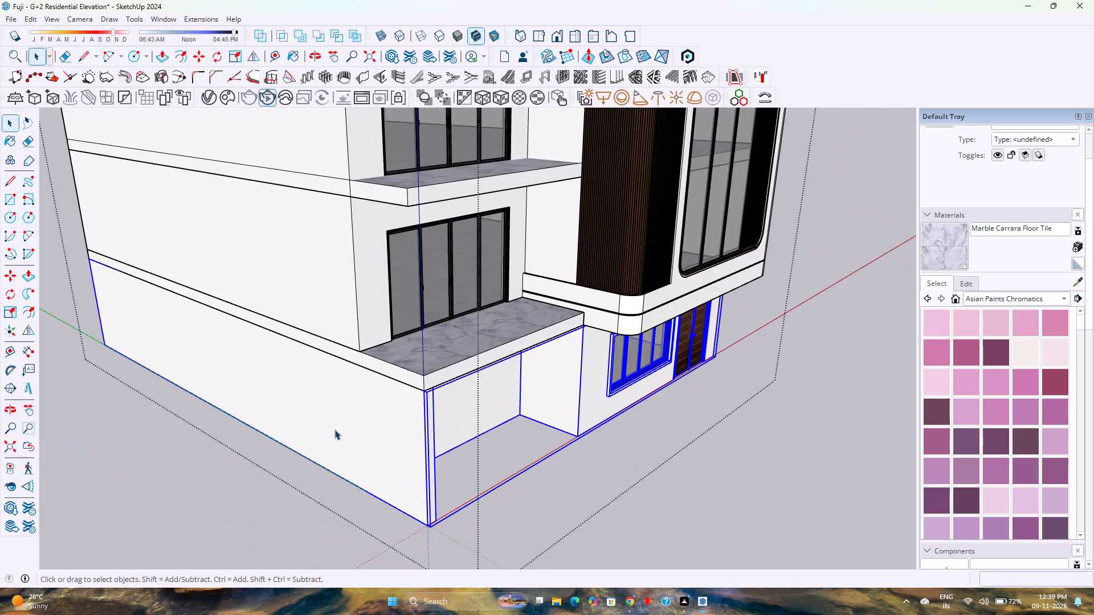
scroll(441, 408, up, 3)
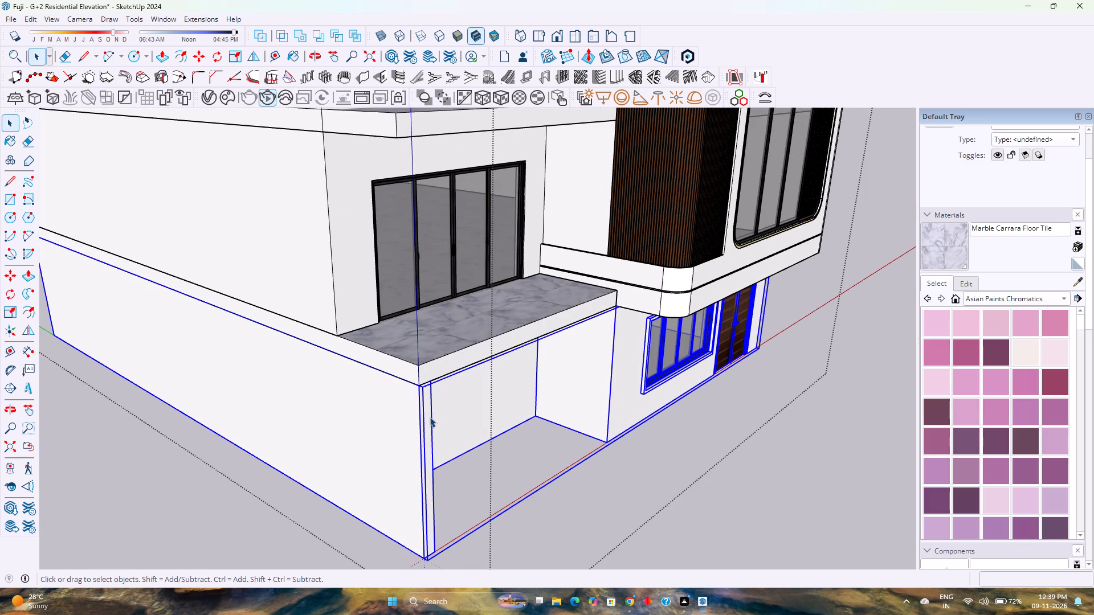
double_click(430, 417)
scroll(430, 417, up, 2)
click(429, 417)
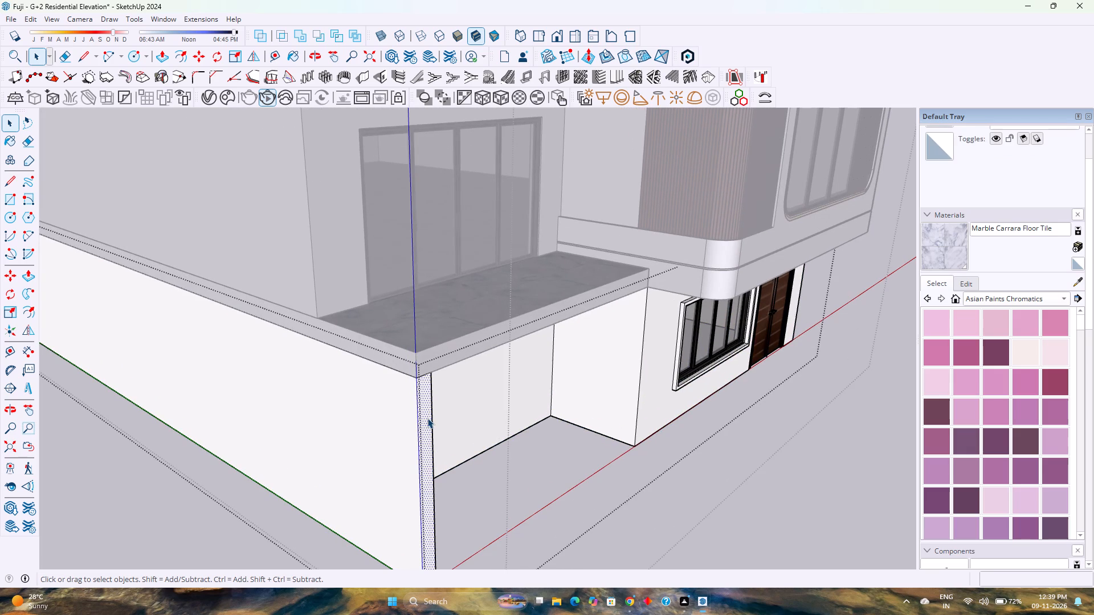
key(p)
click(427, 418)
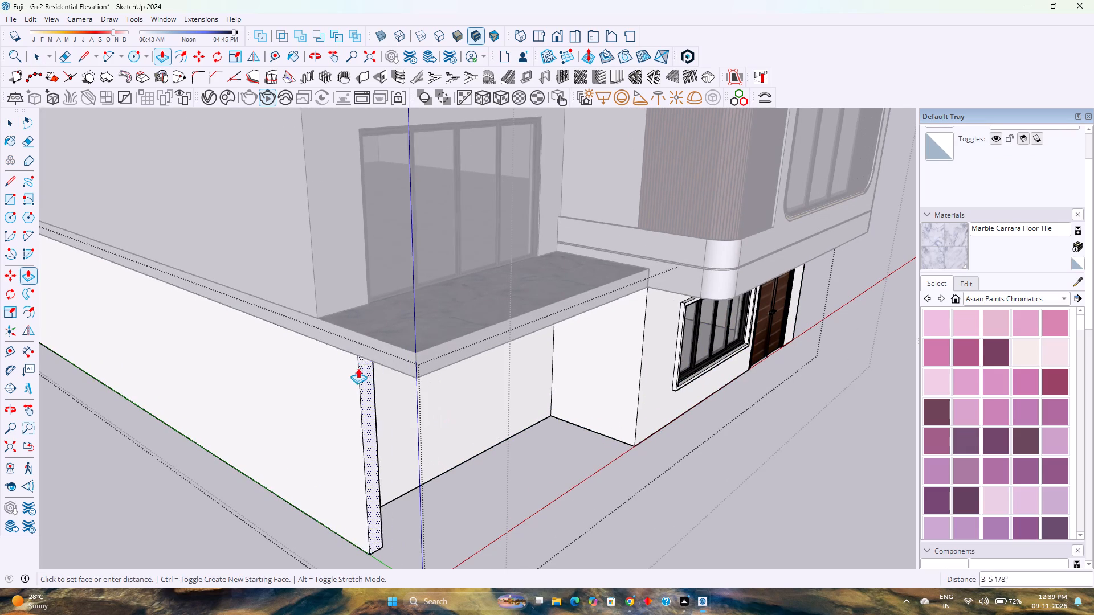
click(319, 305)
Erase the leftover vertical seam between the shortened side wall's end and the adjoining ground-floor front wall.
scroll(341, 434, up, 3)
middle_click(341, 434)
middle_drag(340, 433, 301, 400)
key(e)
click(477, 292)
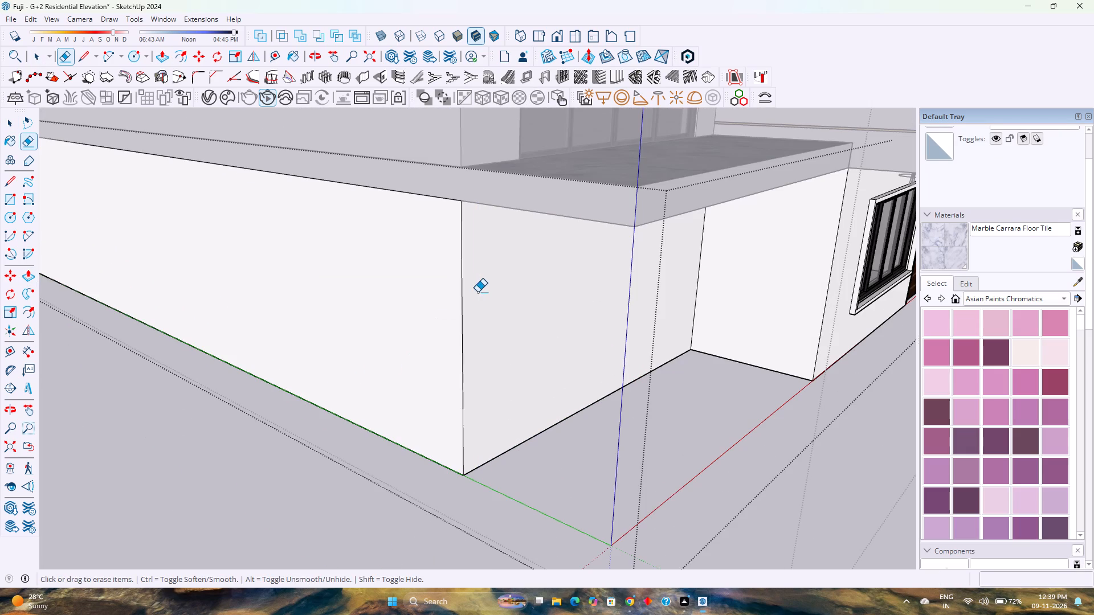
key(space)
scroll(466, 357, down, 3)
key(Escape)
Place a guide line on the upper balcony slab, 1'6" in from its outer side edge.
middle_drag(525, 335, 469, 454)
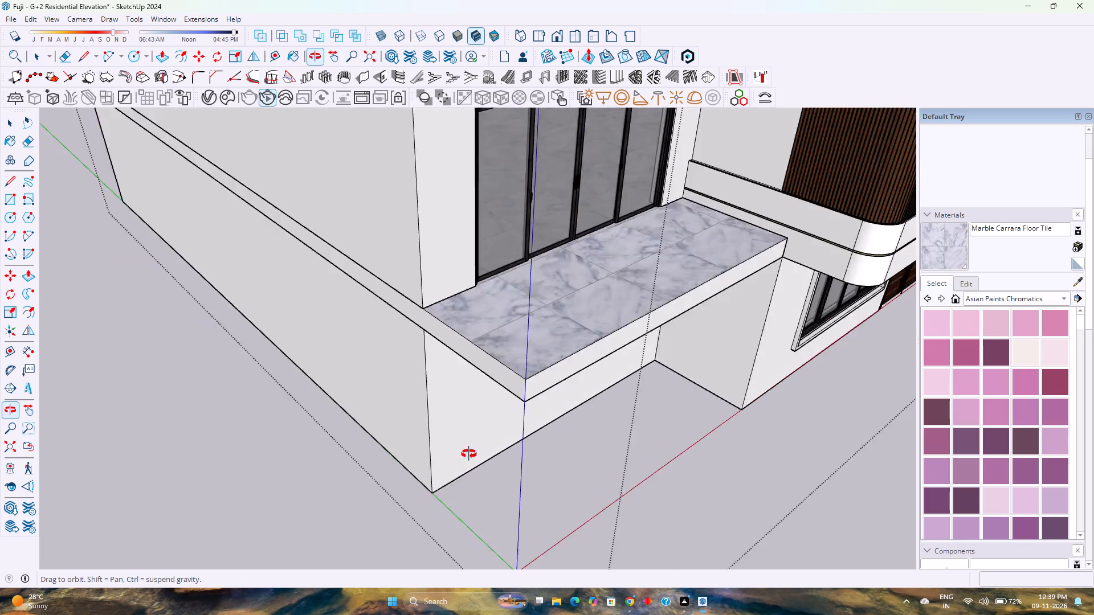
middle_drag(469, 454, 464, 466)
middle_click(463, 469)
scroll(467, 430, down, 7)
middle_drag(507, 380, 402, 466)
middle_click(402, 466)
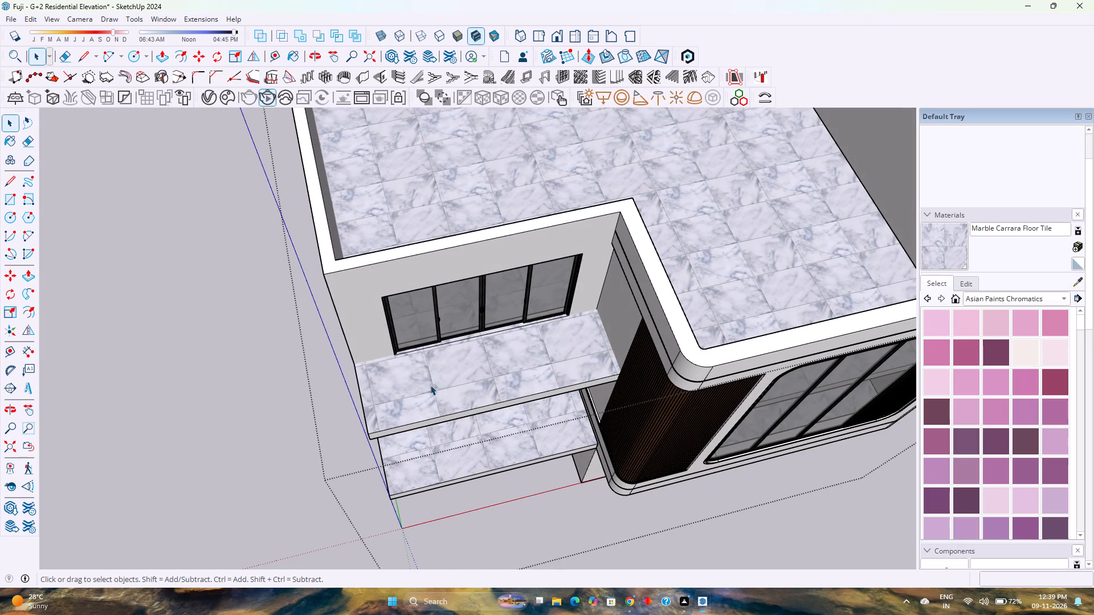
double_click(432, 382)
scroll(432, 382, up, 3)
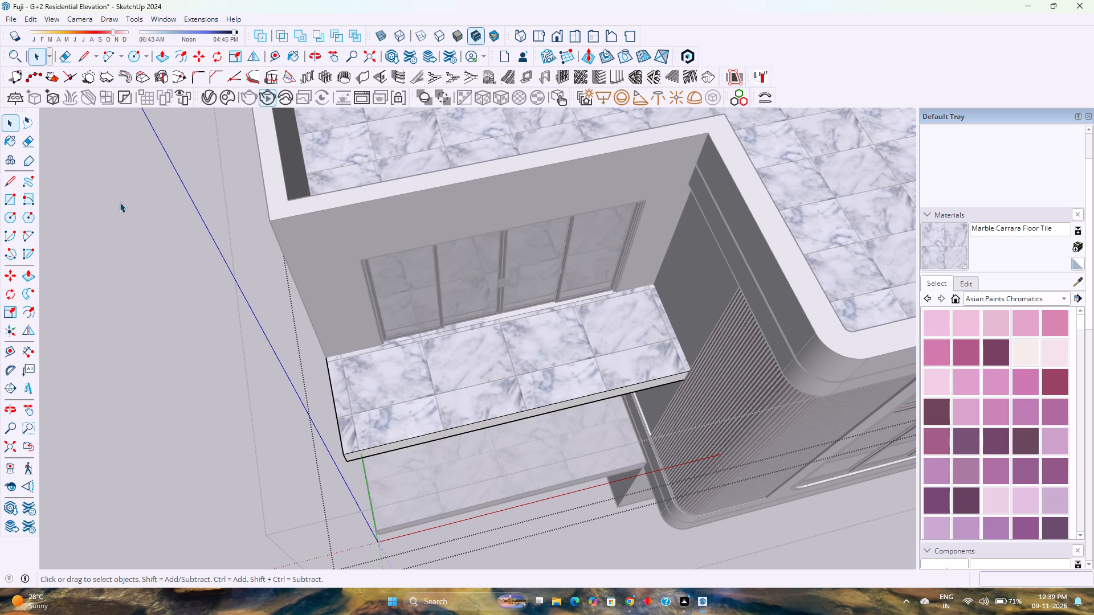
click(280, 58)
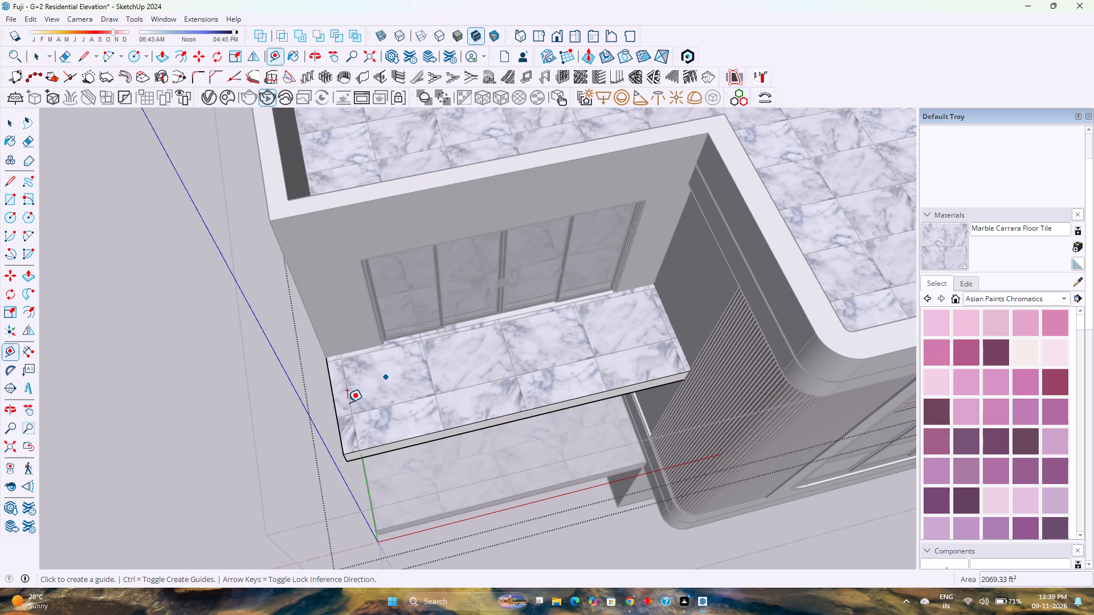
click(340, 421)
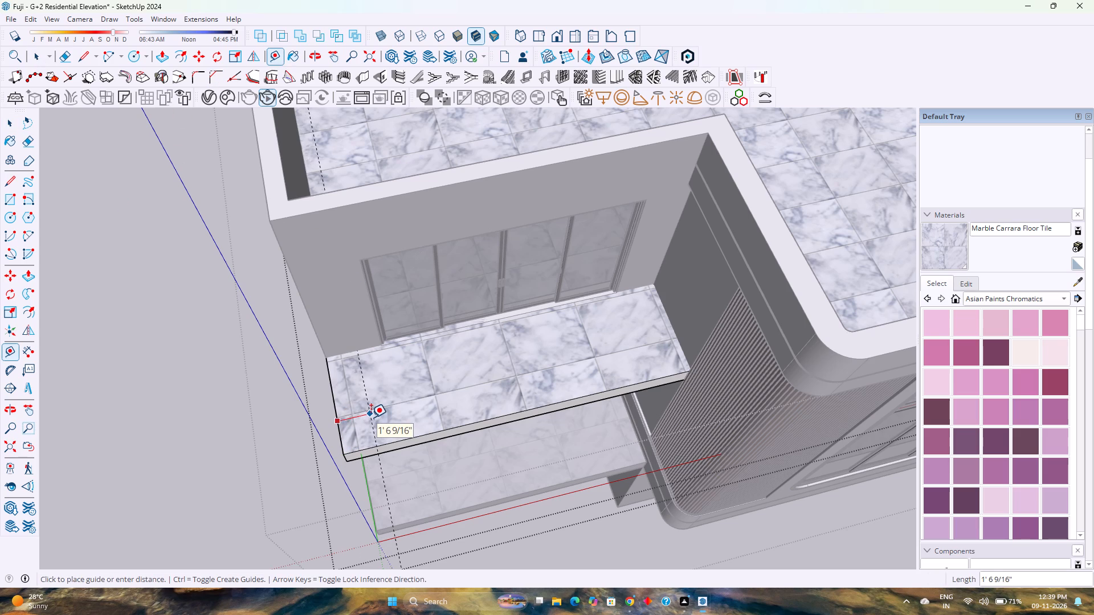
text(1'6")
key(Return)
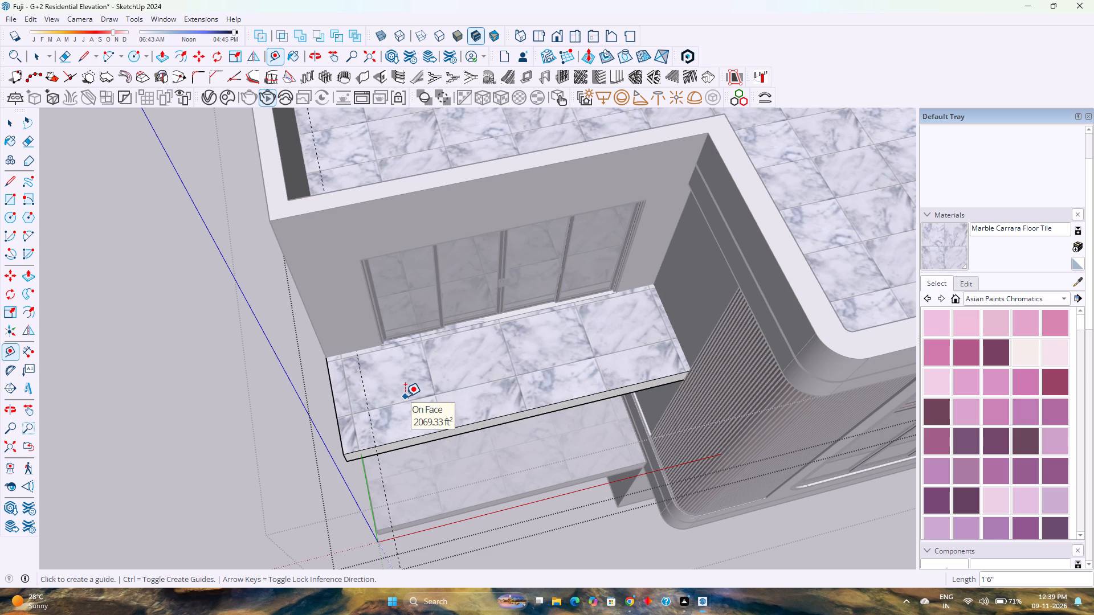
Place a second guide line on the upper balcony slab, 1'6" in from its front edge.
click(442, 430)
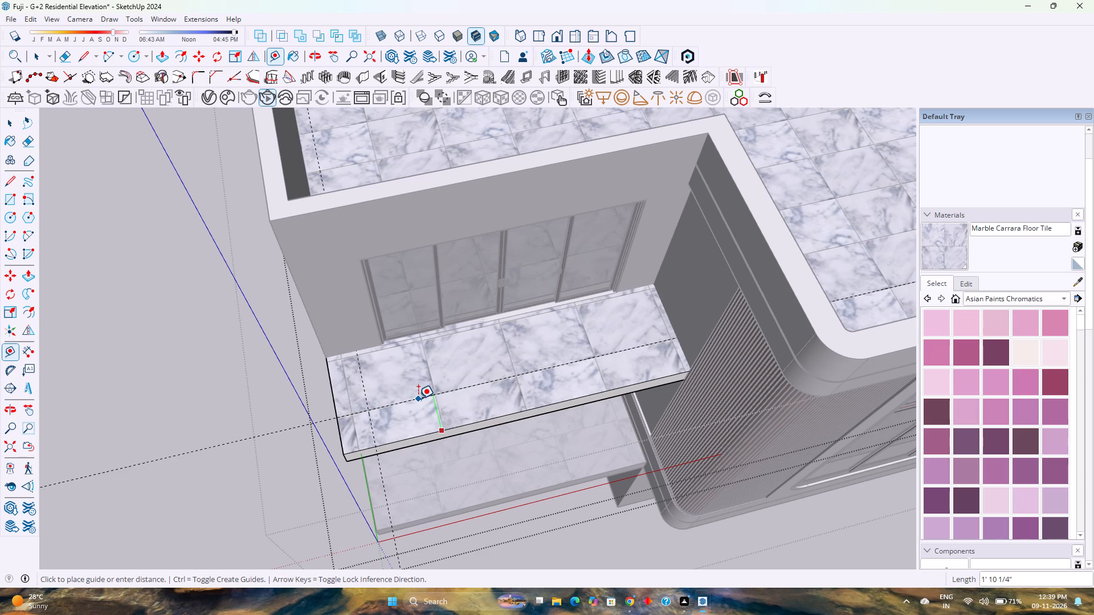
text(1'6)
key(shift+quotedbl)
key(Return)
Draw a tangent arc across the upper balcony slab's outer front corner between the two guides, and set it to 120 segments.
scroll(401, 440, down, 4)
scroll(386, 460, up, 2)
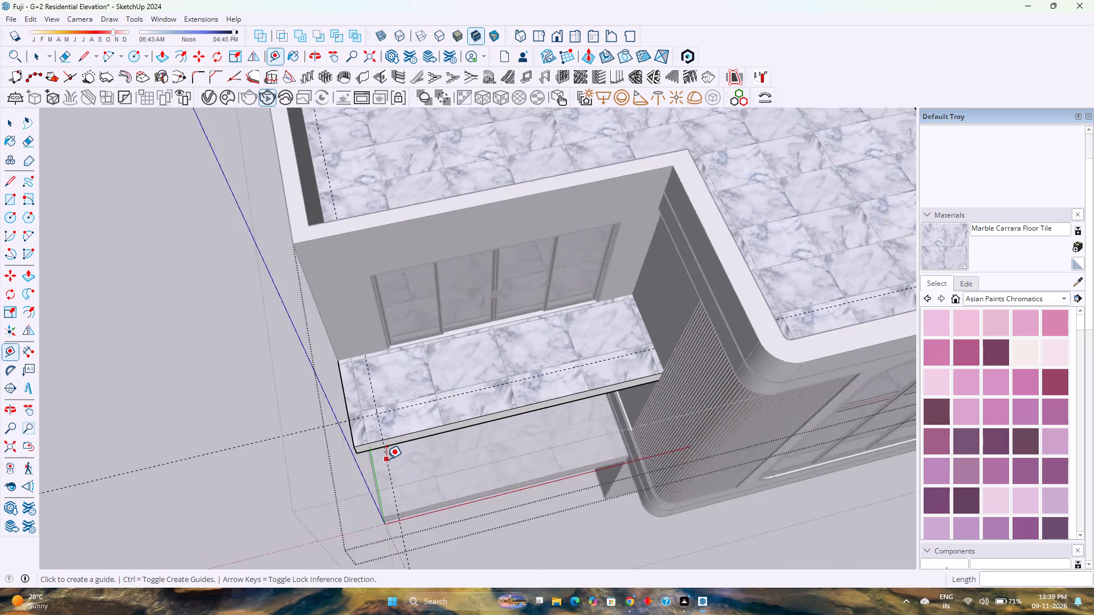
scroll(386, 459, up, 2)
key(a)
scroll(368, 434, up, 6)
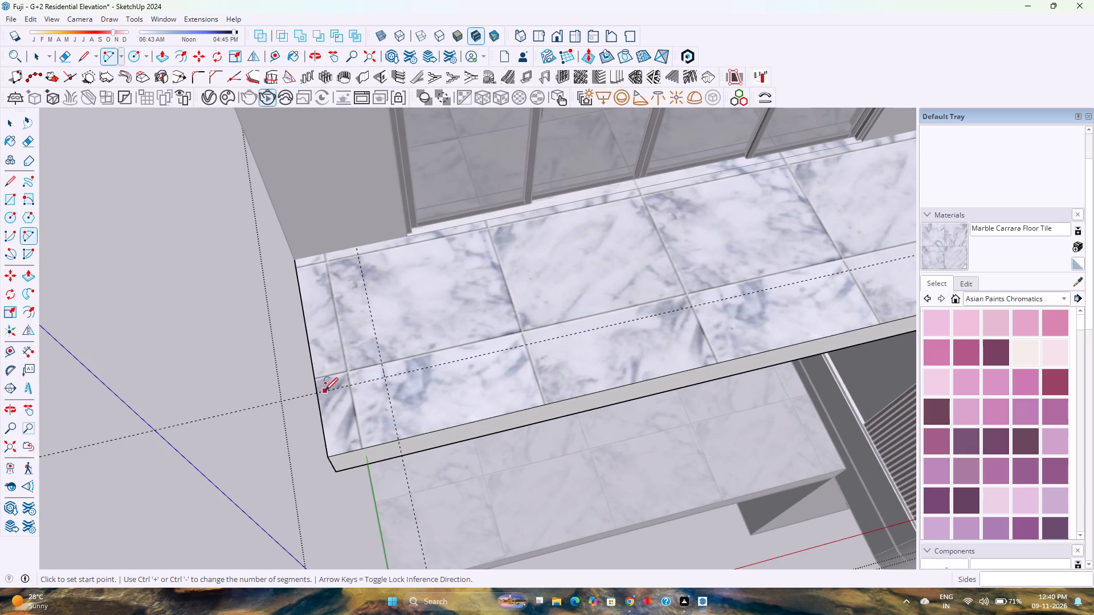
click(319, 391)
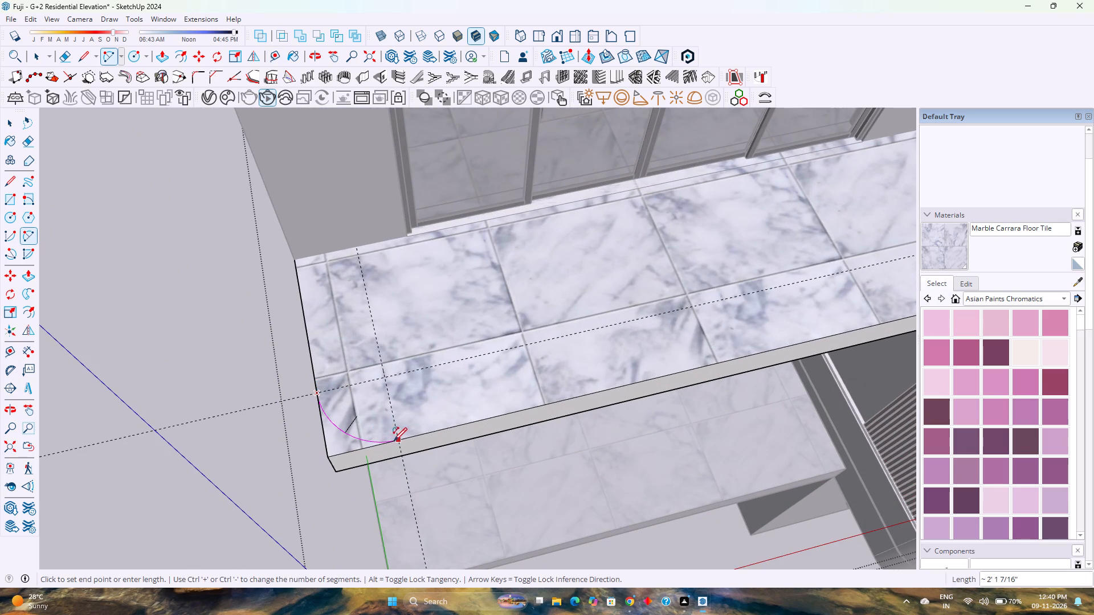
double_click(398, 440)
key(space)
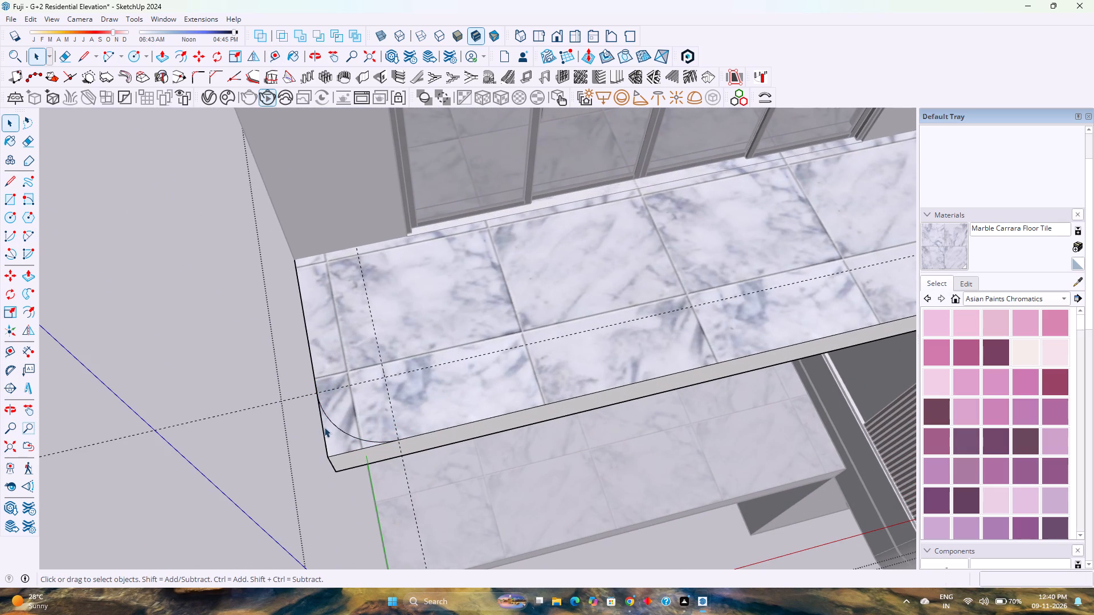
click(336, 427)
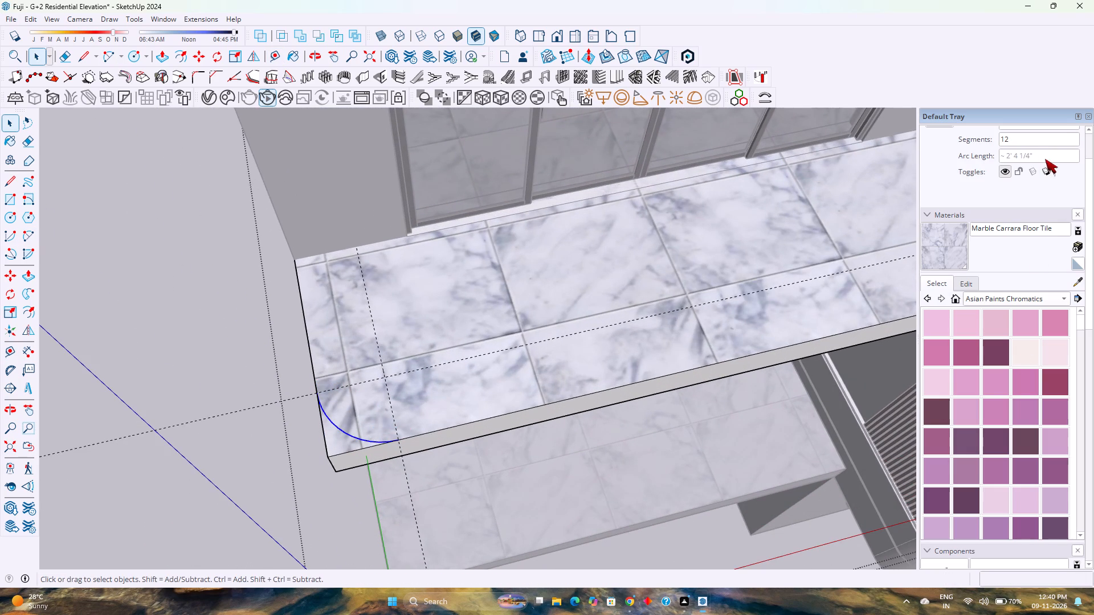
click(1037, 141)
key(0)
key(Return)
Push the leftover corner piece outside the arc down through the 1' slab thickness to round the upper balcony corner, and exit the group.
click(349, 443)
key(p)
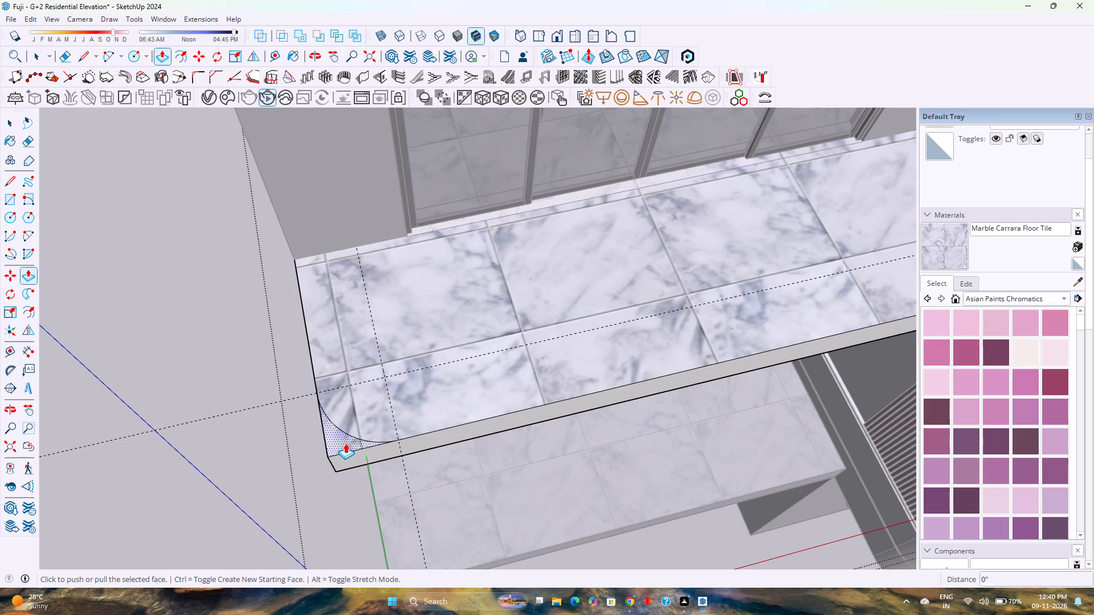
click(345, 443)
click(352, 471)
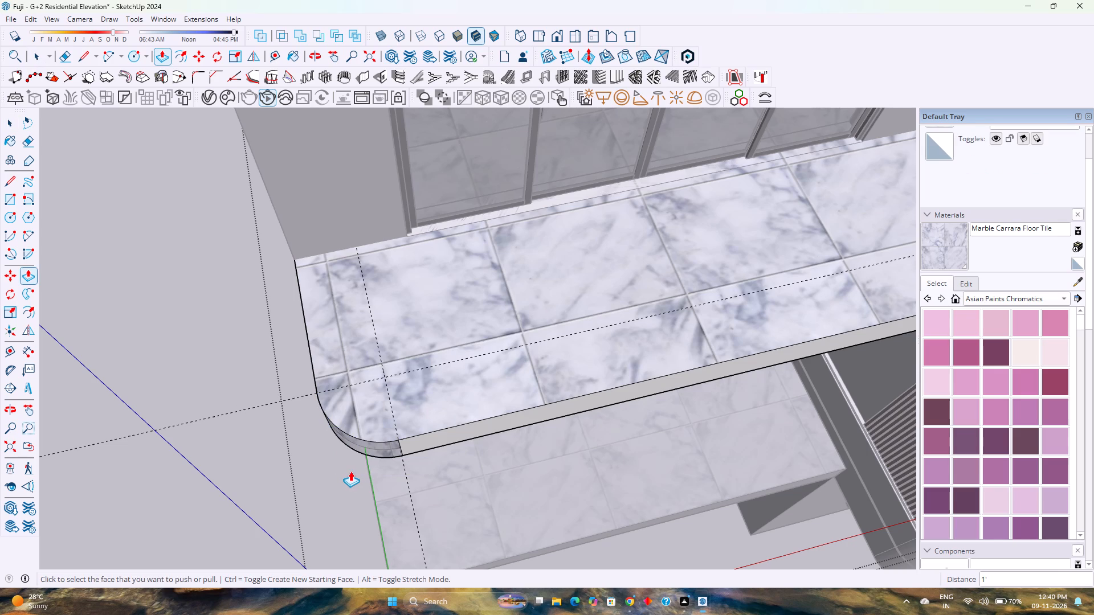
scroll(352, 468, down, 8)
shift+middle_drag(345, 480, 432, 384)
key(space)
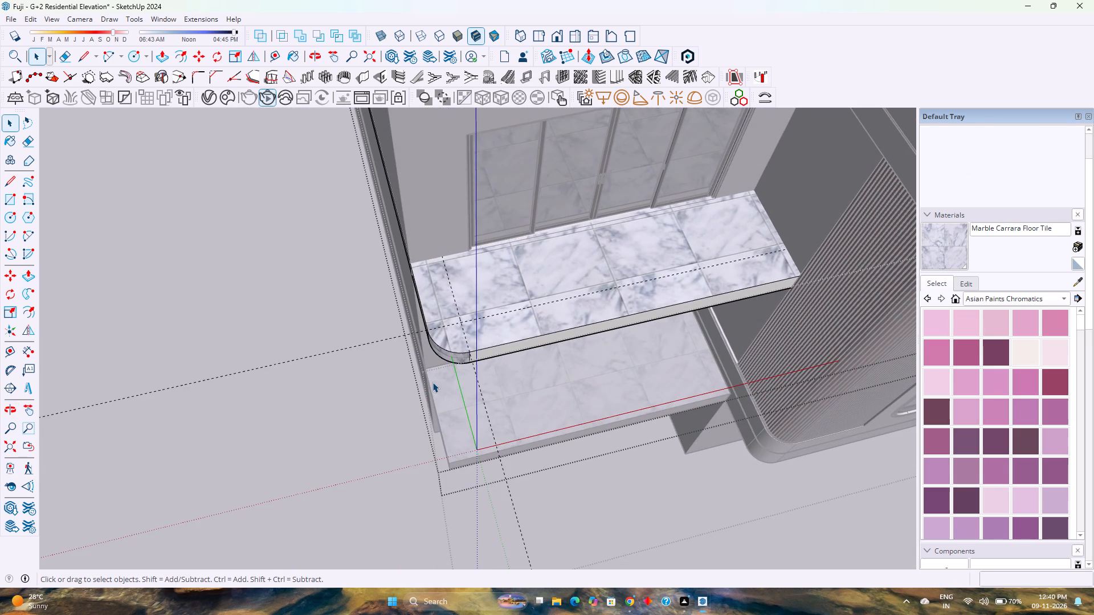
key(Escape)
Delete all guide lines from the model.
shift+middle_drag(451, 368, 393, 465)
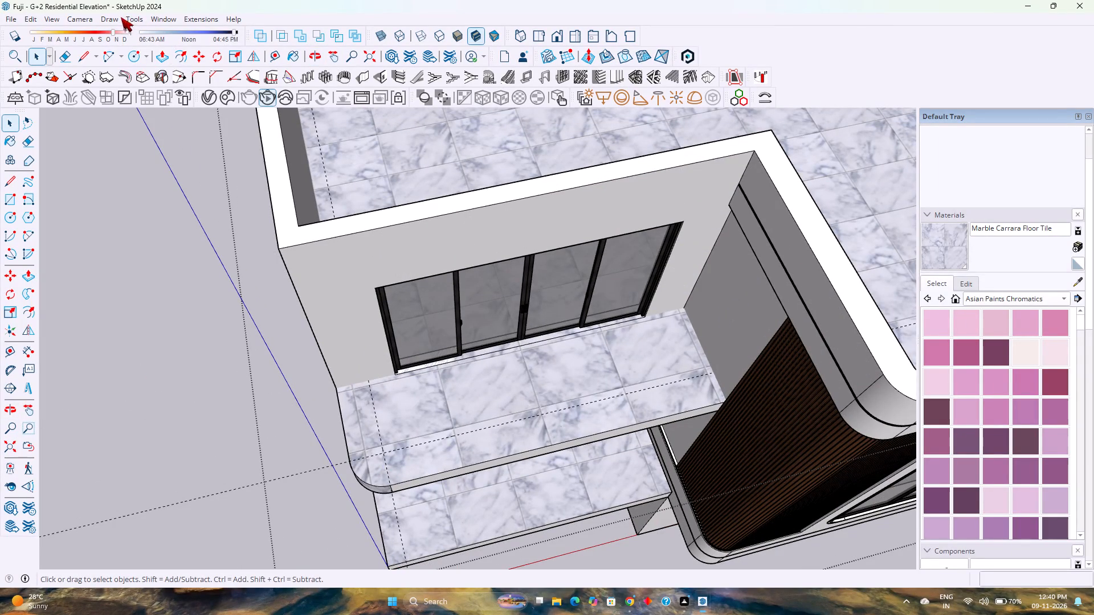
click(35, 22)
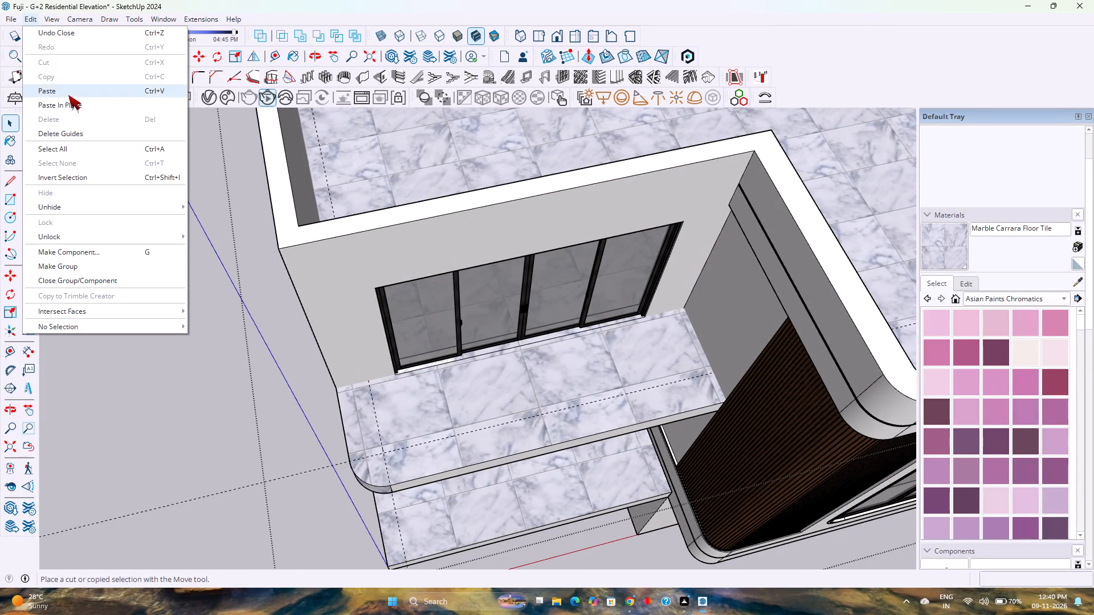
click(85, 129)
Replace the marble on the upper balcony slab's curved corner edge face with the default material, and close the slab group.
scroll(340, 317, down, 2)
middle_drag(371, 391, 425, 278)
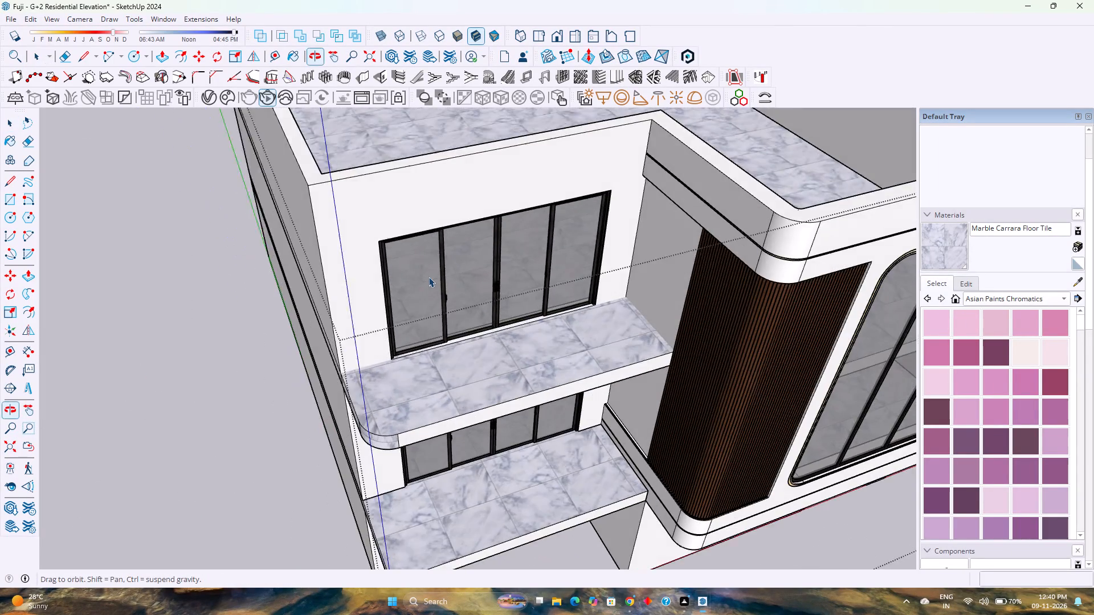
scroll(429, 276, down, 2)
scroll(489, 470, up, 3)
middle_drag(489, 470, 458, 386)
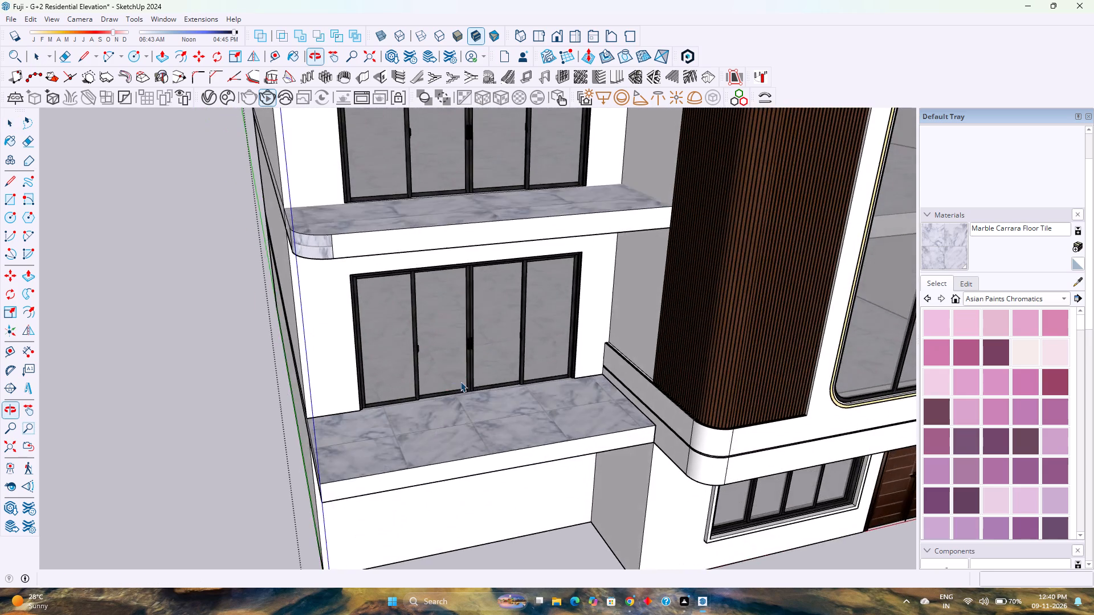
scroll(462, 380, down, 3)
scroll(354, 293, up, 5)
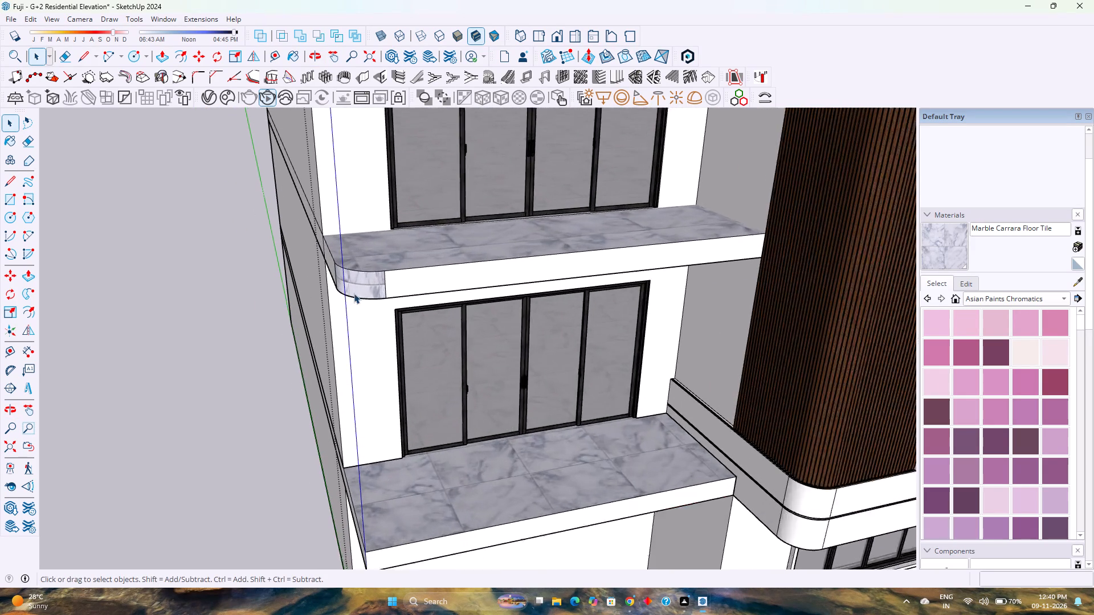
scroll(354, 293, up, 2)
click(367, 286)
scroll(367, 286, up, 3)
double_click(367, 286)
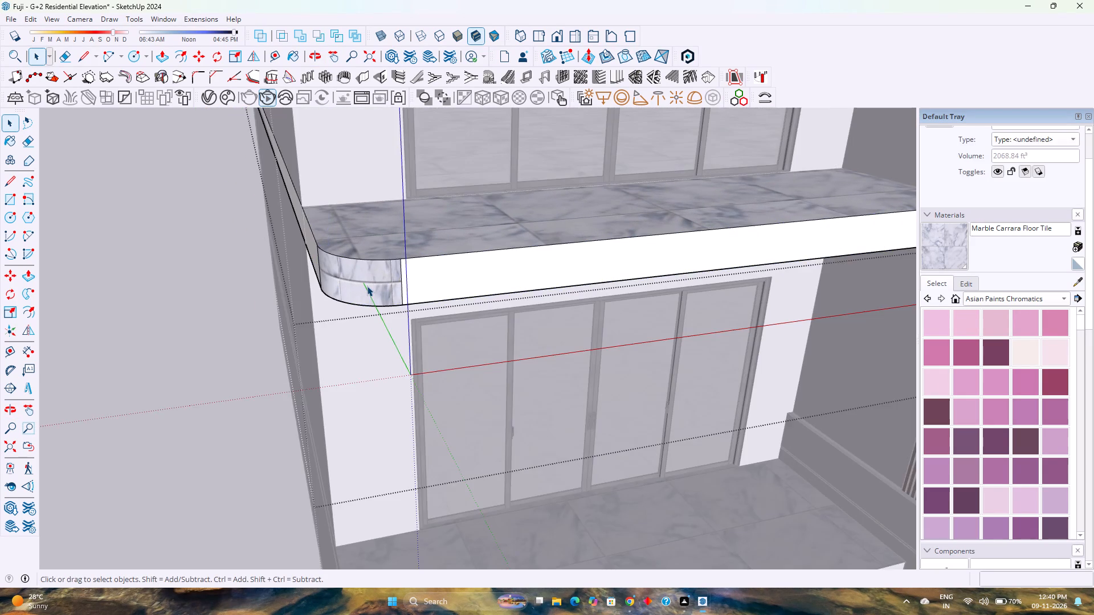
scroll(367, 286, up, 4)
click(367, 286)
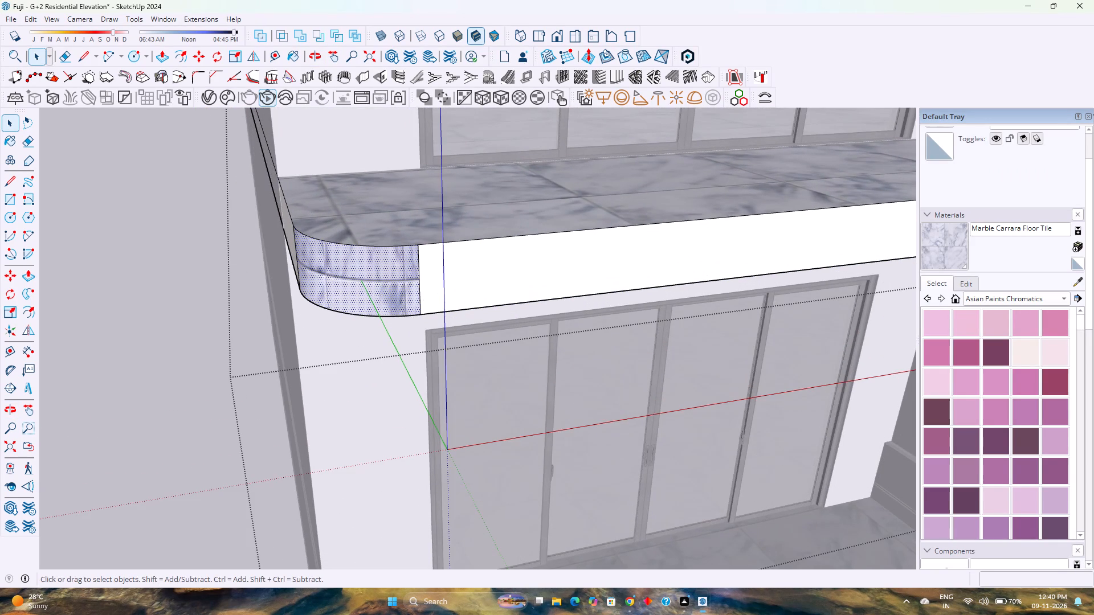
scroll(932, 146, up, 4)
click(937, 174)
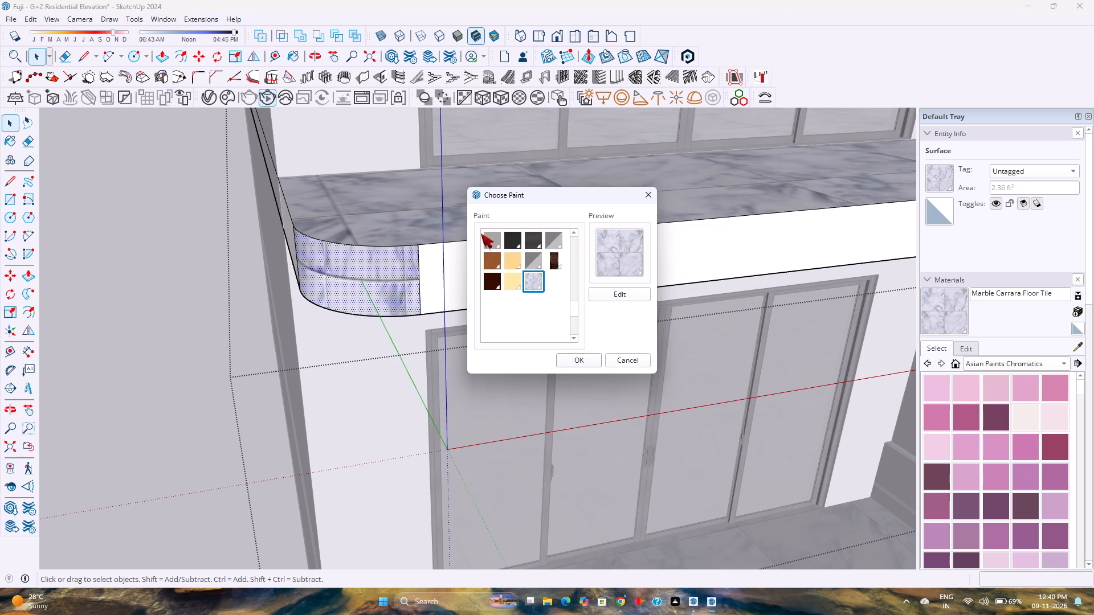
scroll(509, 274, up, 13)
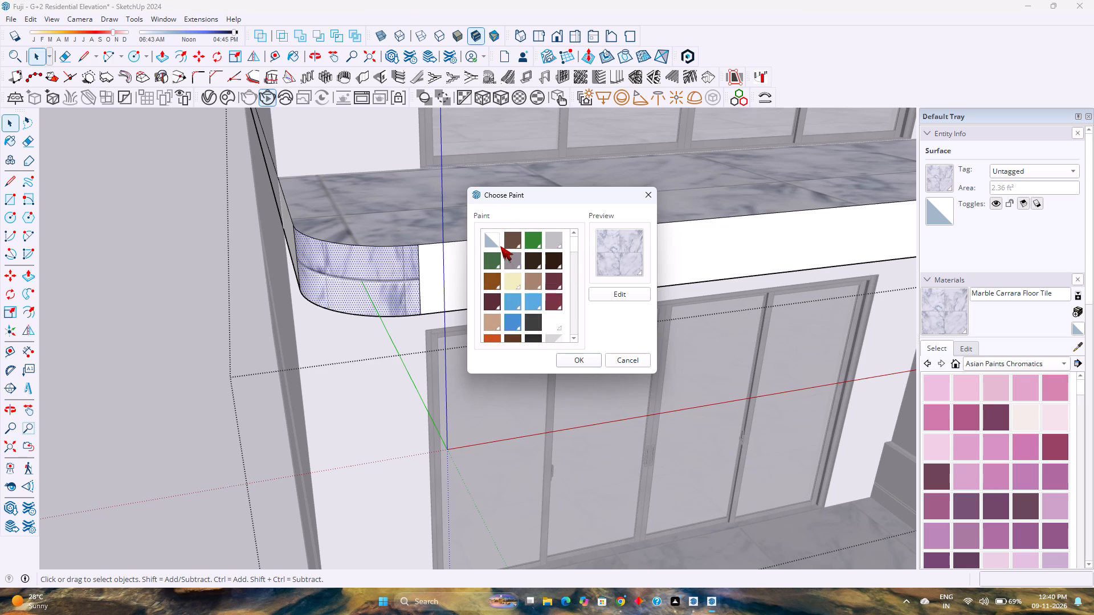
click(492, 239)
click(573, 358)
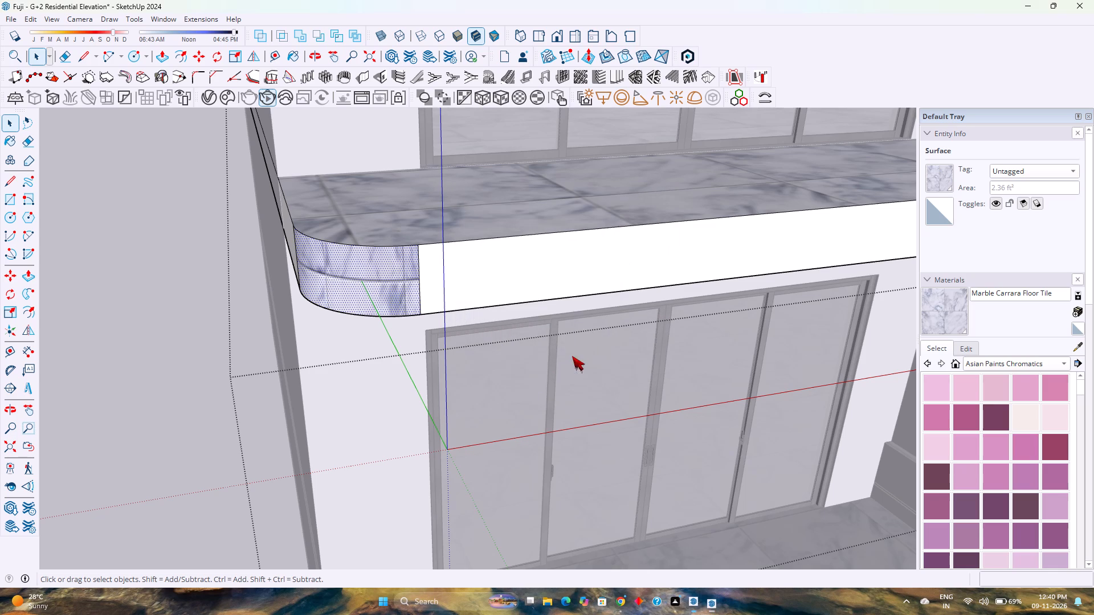
scroll(505, 307, down, 18)
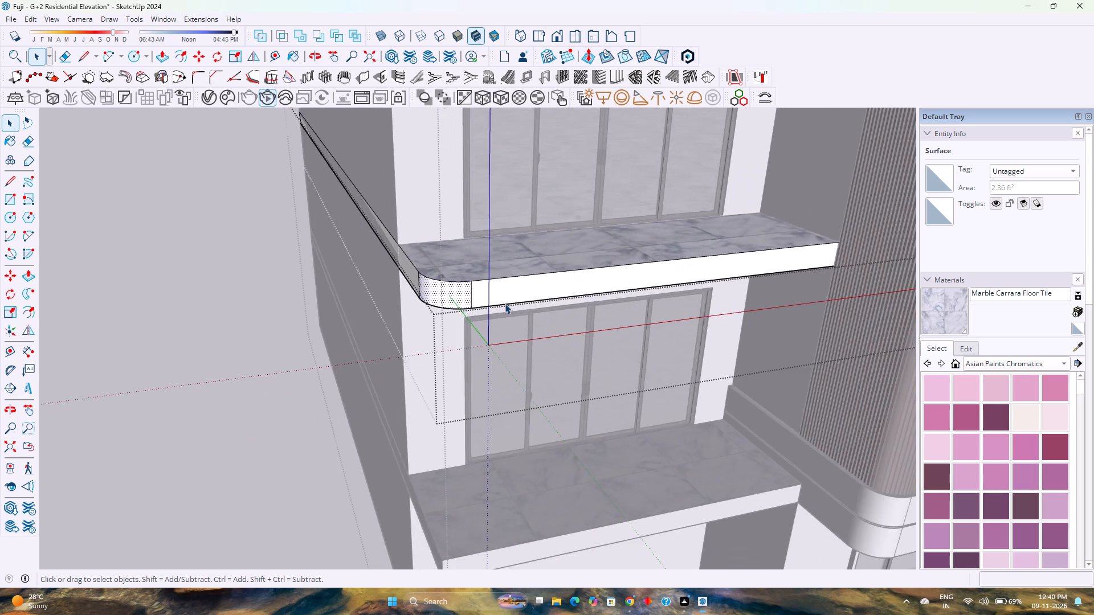
key(Escape)
Place two guide lines on the lower balcony slab, 1'6" in from its outer side edge and 1'6" in from its front edge.
scroll(505, 302, down, 10)
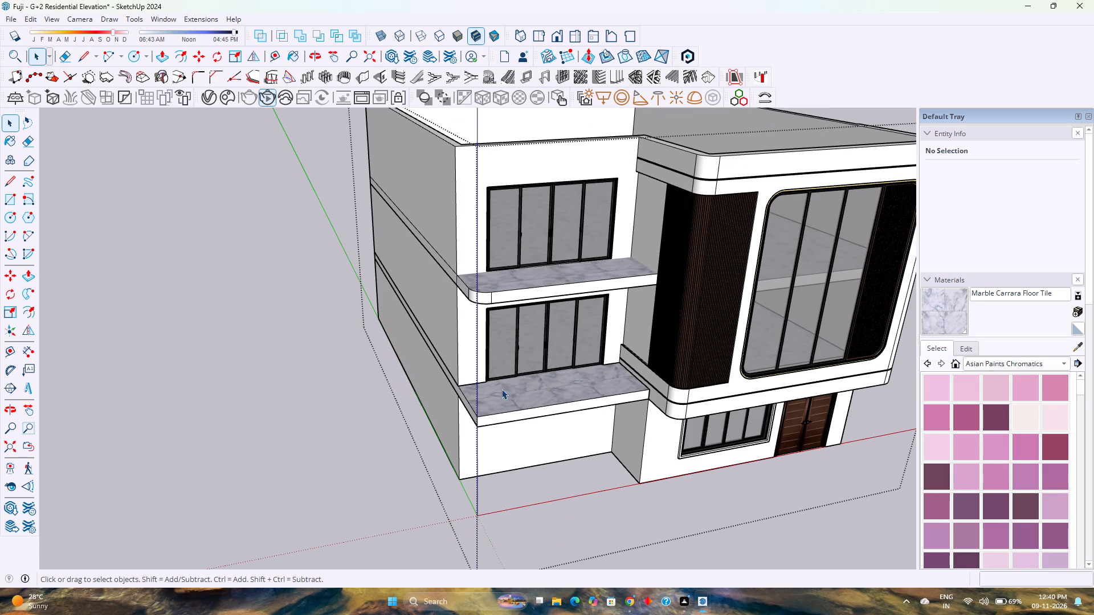
scroll(493, 416, up, 1)
double_click(493, 414)
scroll(493, 414, up, 4)
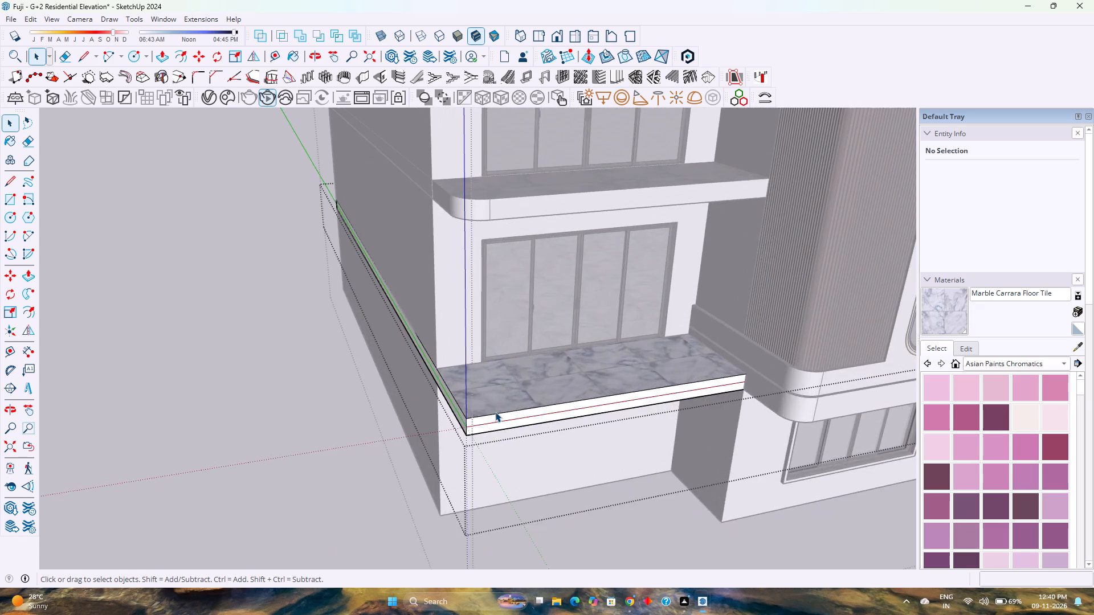
scroll(497, 404, up, 1)
middle_drag(491, 394, 483, 456)
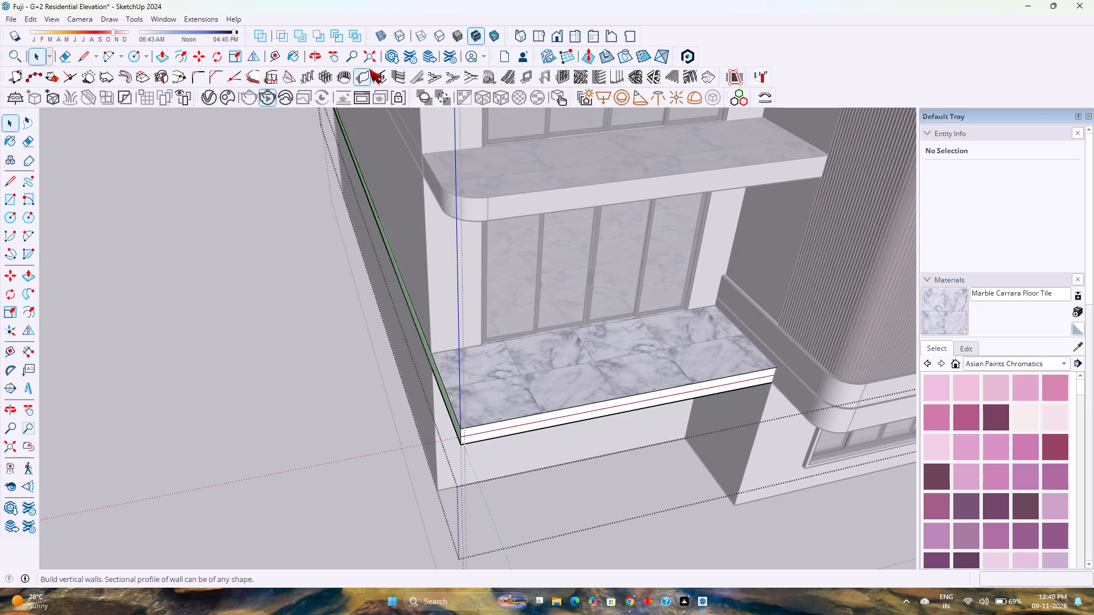
click(273, 53)
scroll(431, 398, up, 9)
click(452, 390)
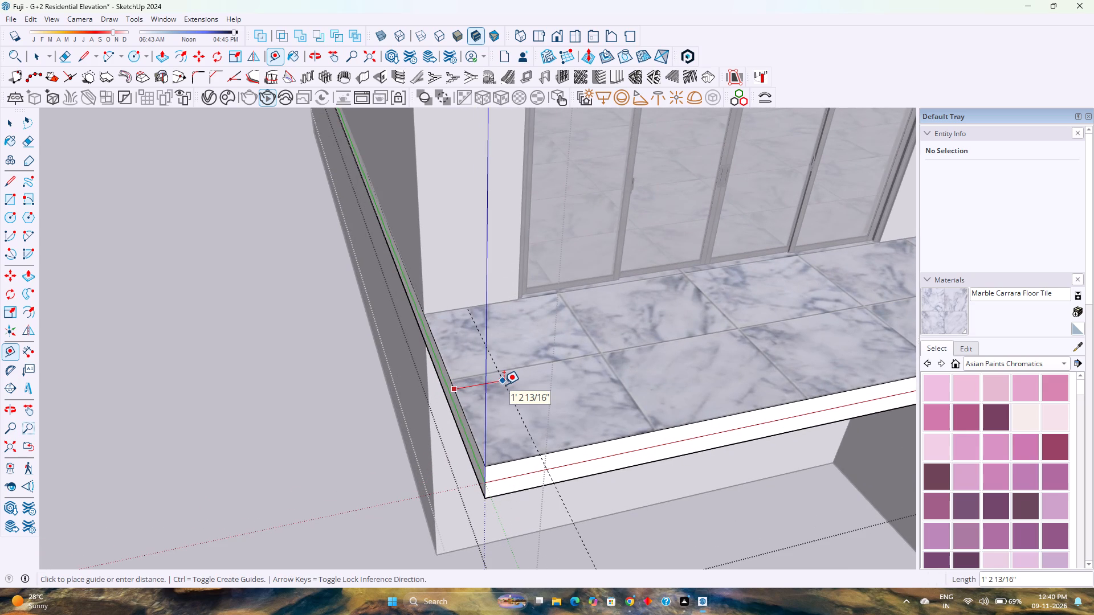
text(1'6)
key(shift+quotedbl)
key(Return)
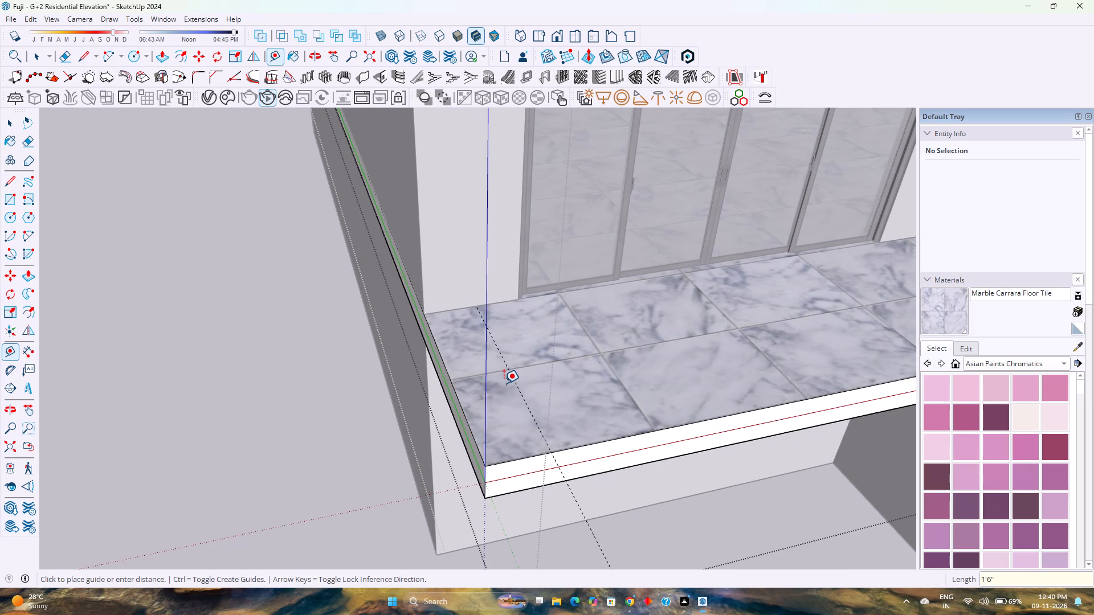
click(571, 449)
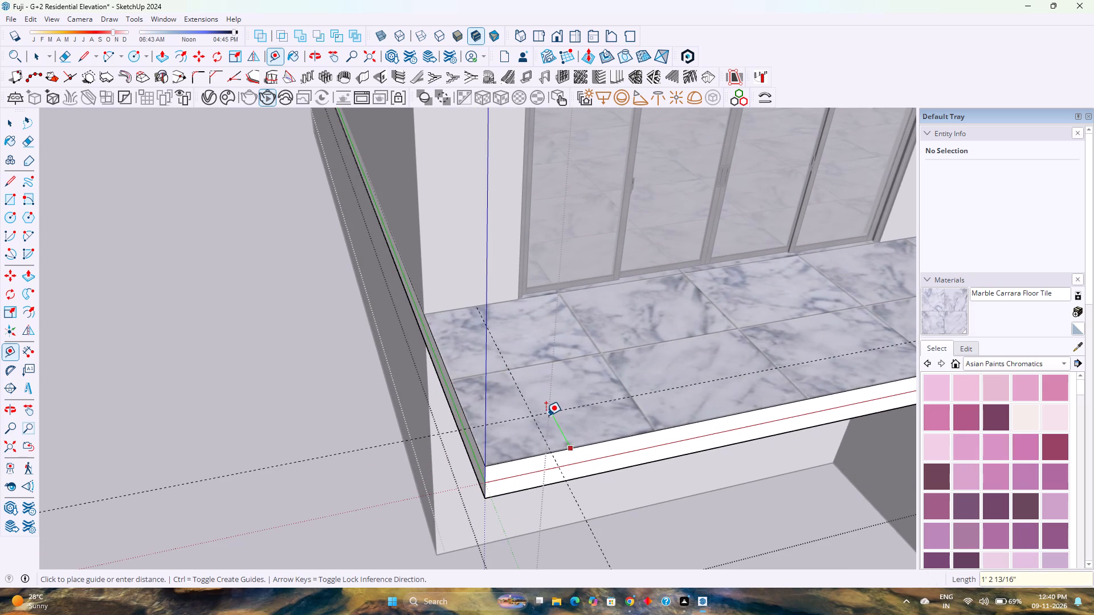
text(1'6)
key(shift+quotedbl)
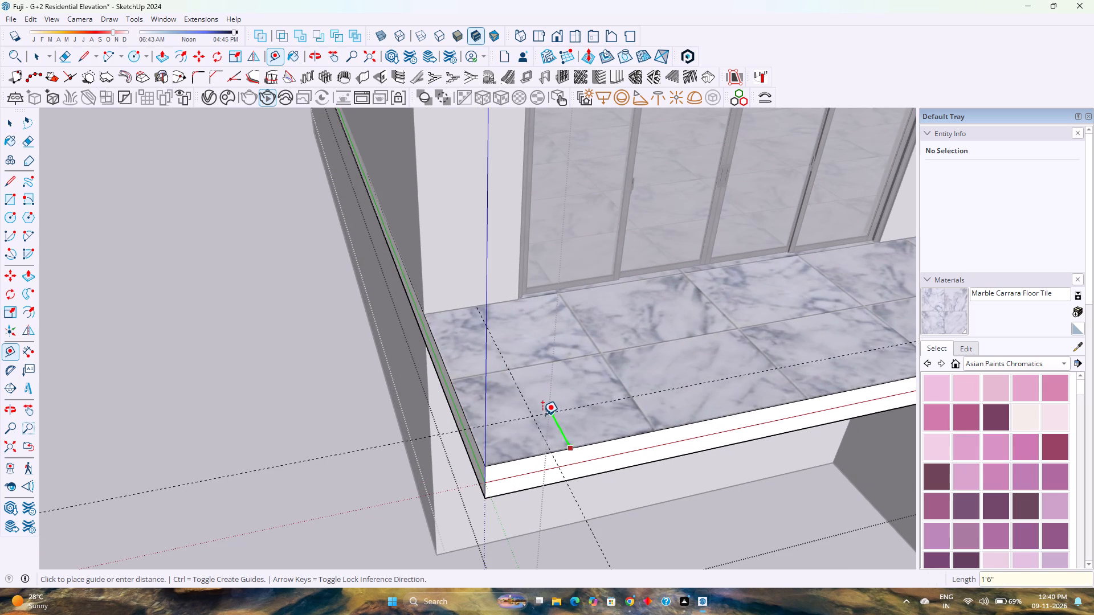
key(Return)
Draw a 1'6" radius tangent arc across the lower balcony slab's outer front corner between the guides, and set it to 120 segments.
middle_click(558, 411)
middle_click(558, 411)
middle_click(557, 412)
middle_drag(555, 415, 500, 482)
middle_click(500, 482)
key(a)
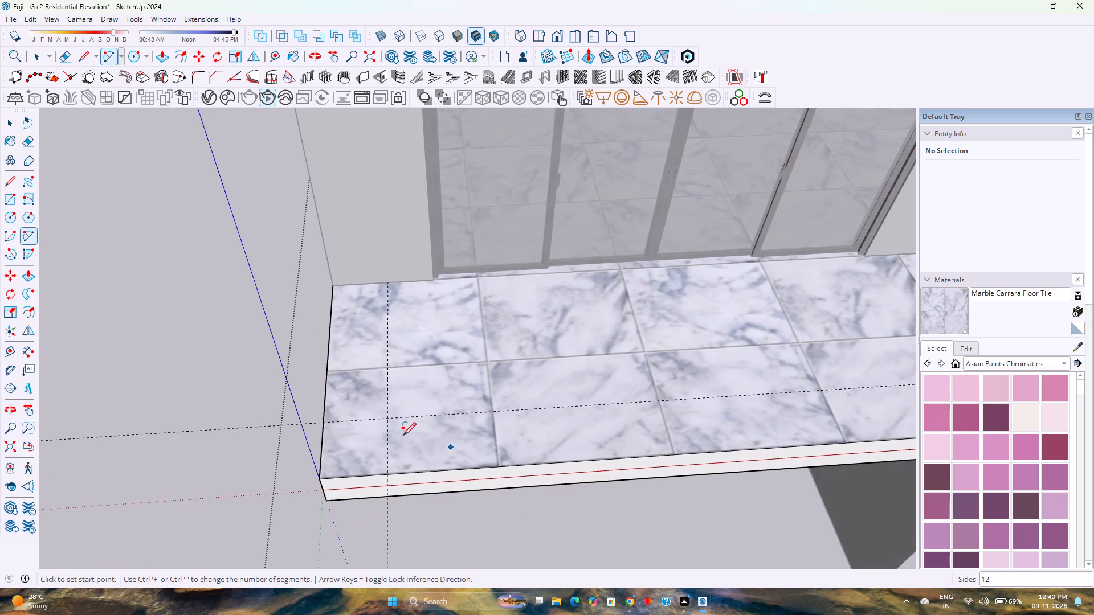
click(323, 420)
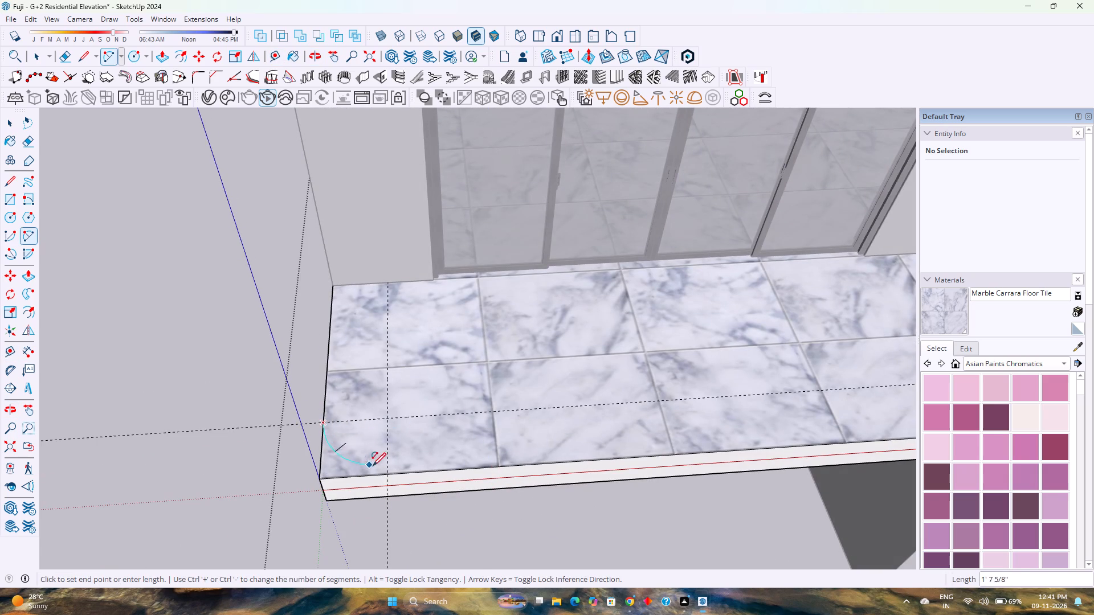
double_click(386, 474)
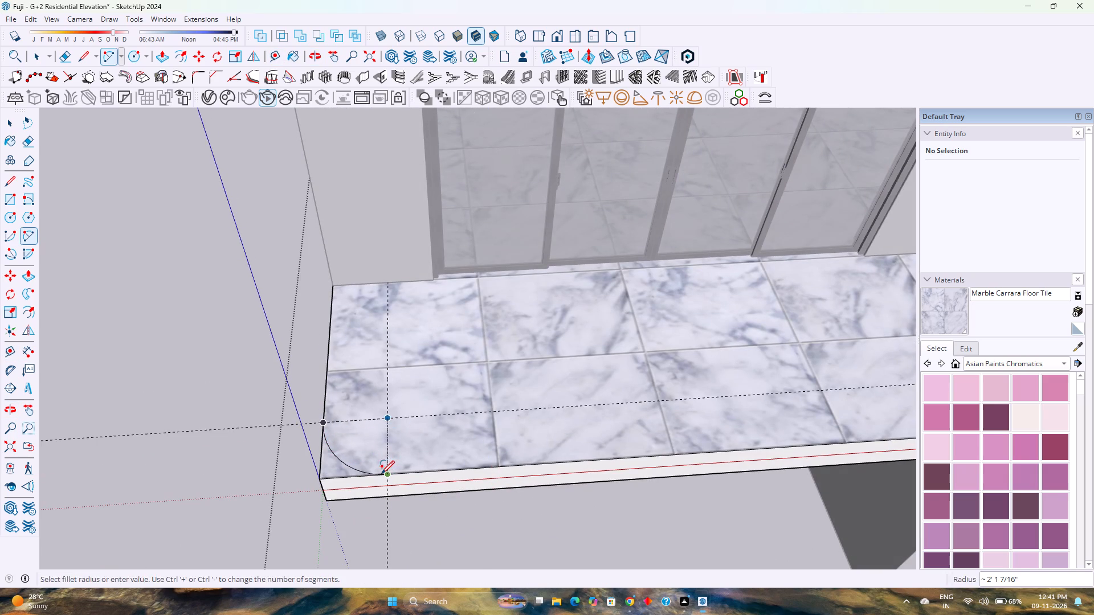
key(space)
click(361, 470)
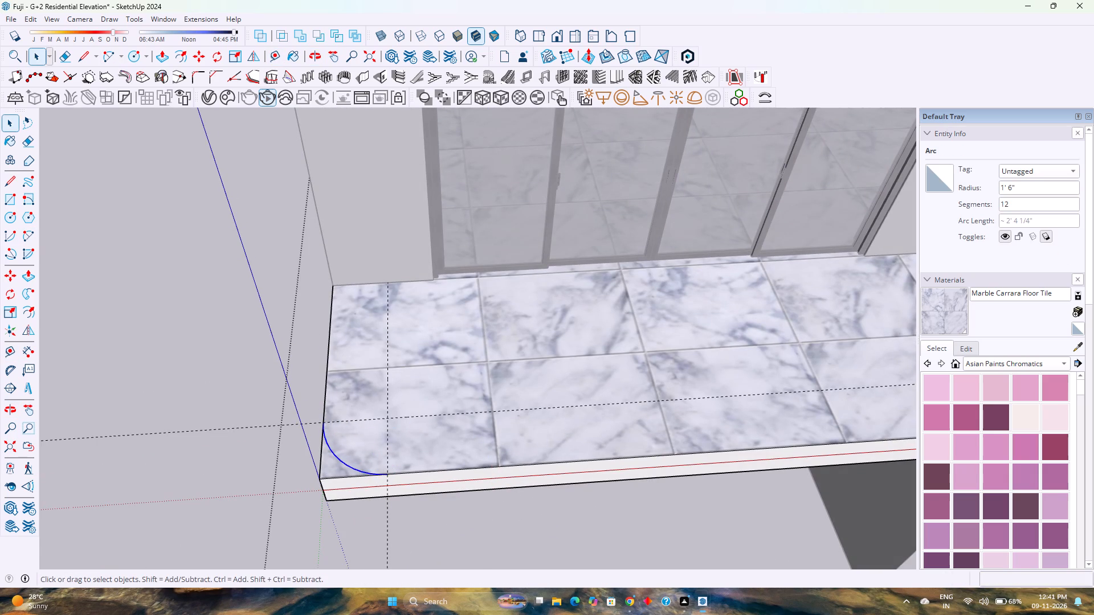
click(1062, 201)
key(0)
key(Return)
Push the lower balcony slab's corner piece outside the arc down 1' through the full slab thickness, rounding the corner.
click(333, 468)
key(p)
click(332, 469)
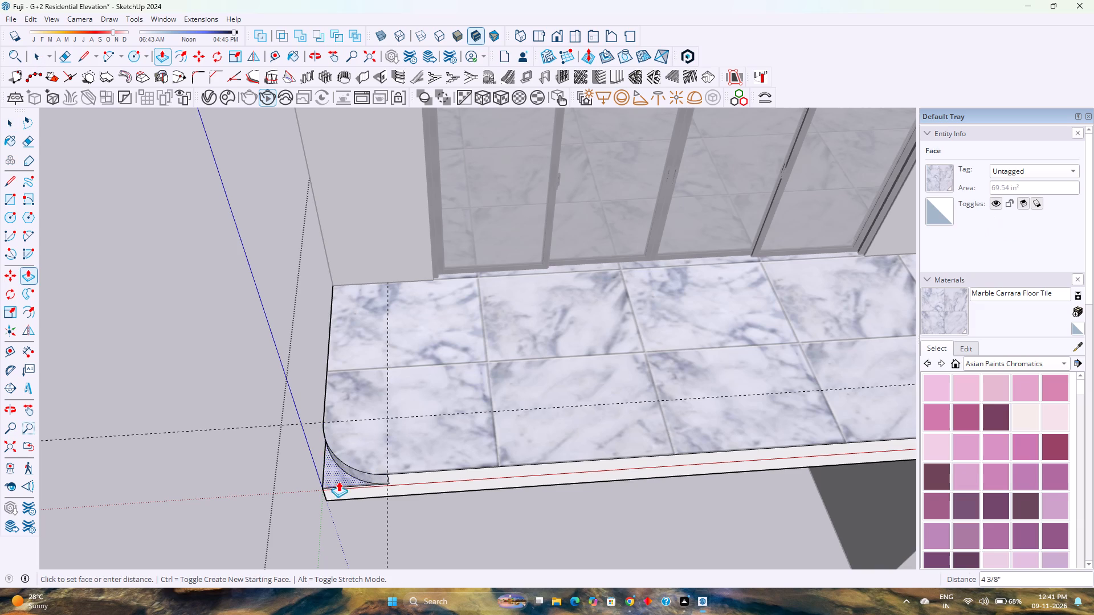
click(341, 503)
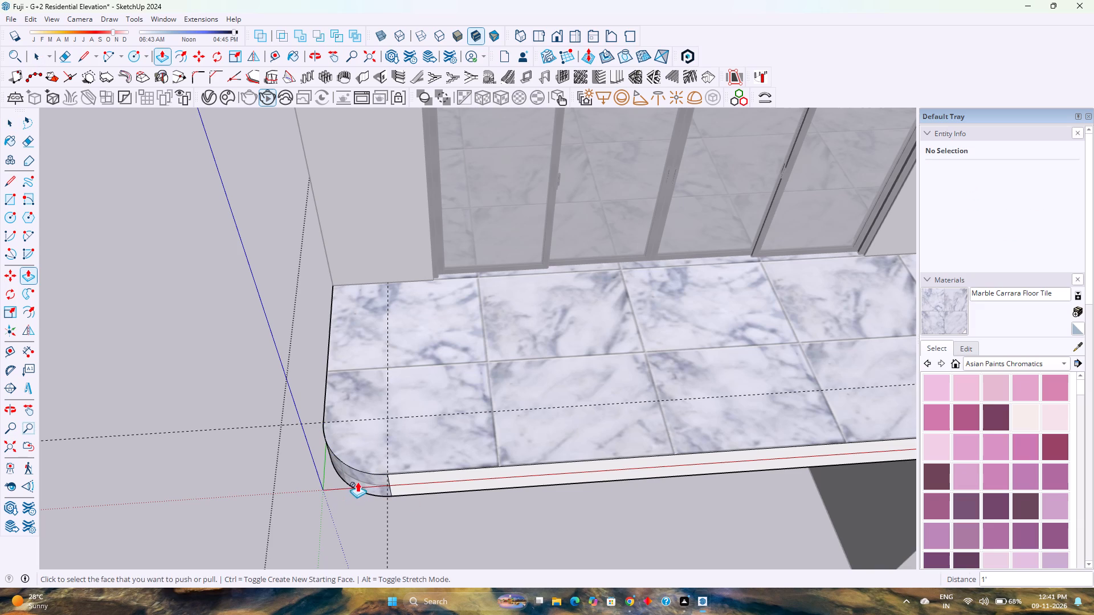
Replace the marble on the lower balcony slab's curved corner edge face with the default material, and close the slab group.
middle_drag(361, 478, 369, 465)
middle_click(369, 463)
middle_drag(372, 458, 415, 396)
middle_click(415, 396)
key(space)
click(379, 493)
scroll(375, 499, up, 3)
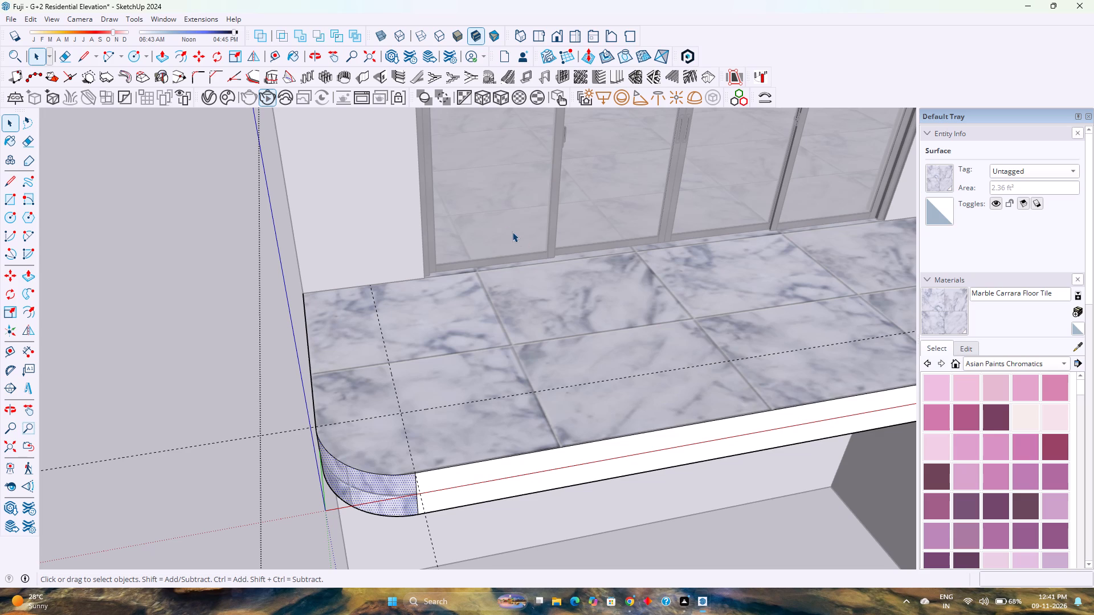
click(941, 177)
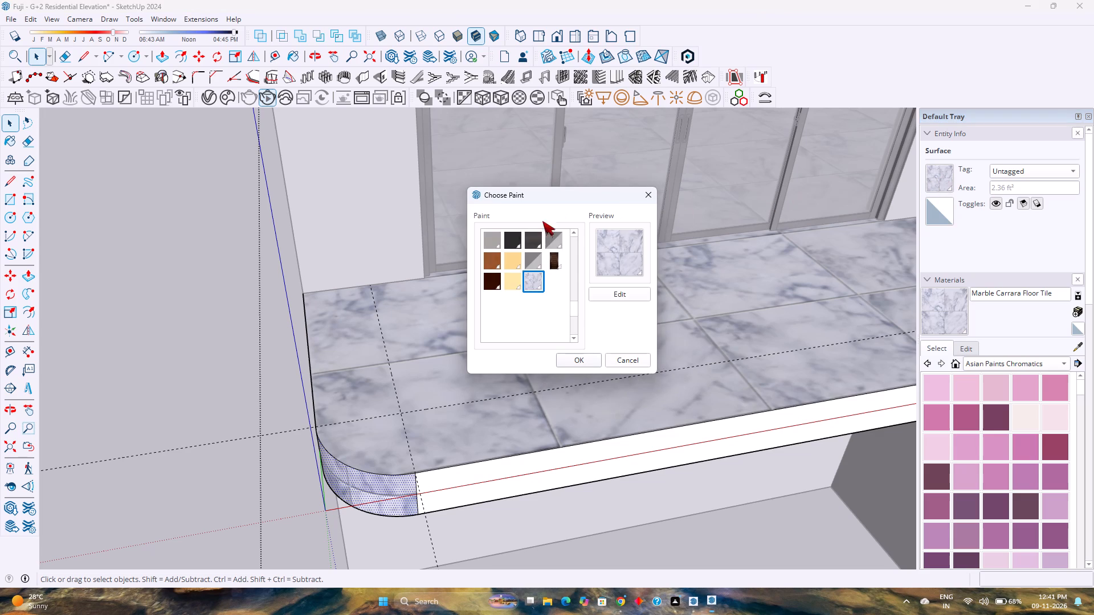
scroll(511, 279, up, 10)
click(497, 243)
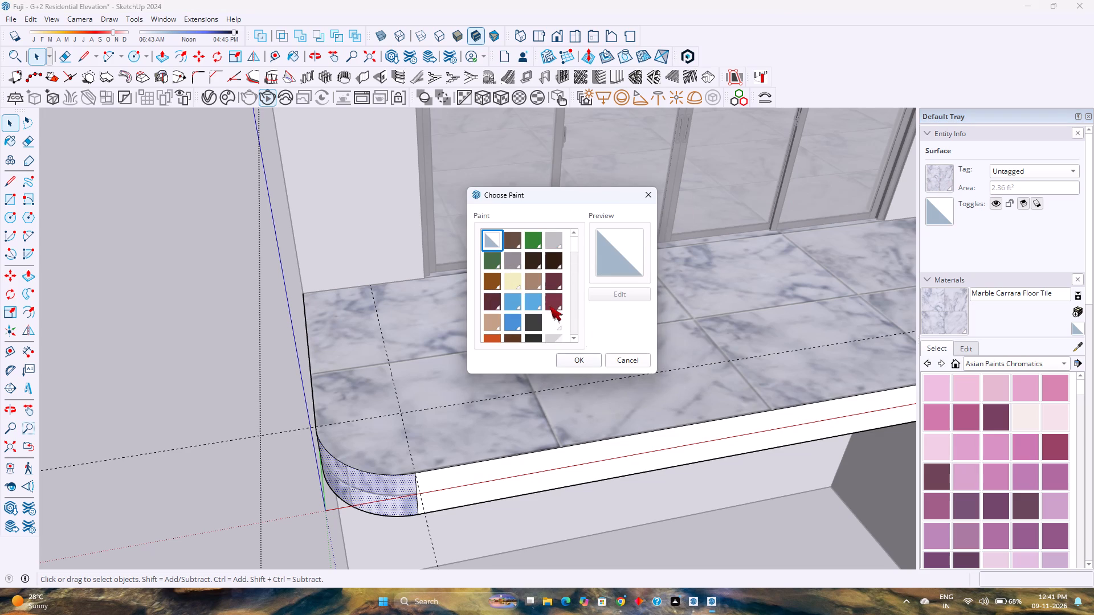
click(582, 359)
click(455, 488)
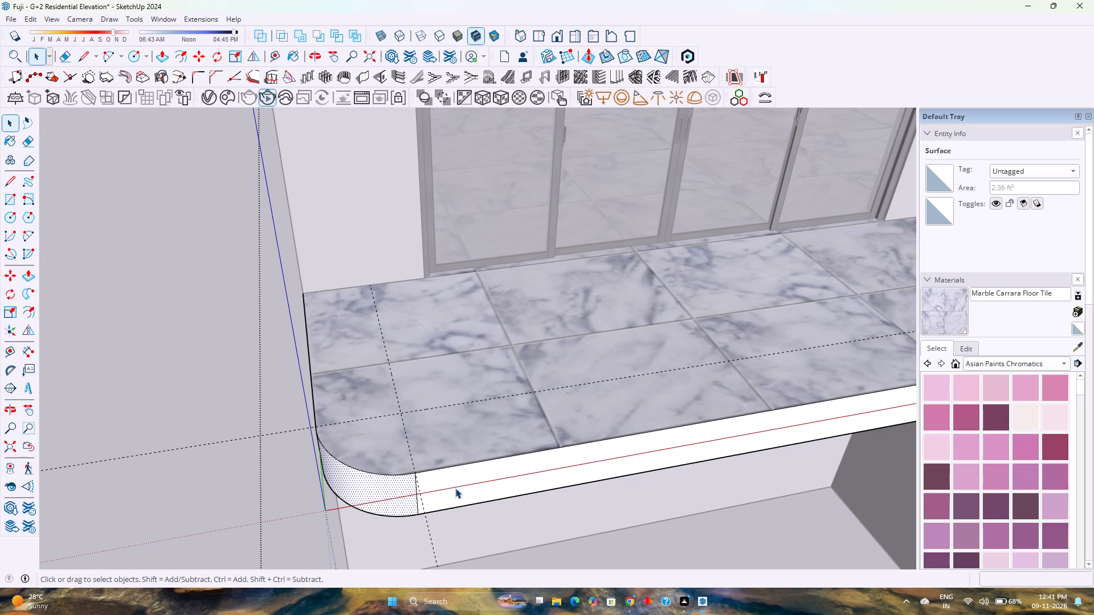
scroll(494, 434, down, 17)
scroll(501, 429, down, 4)
key(Escape)
Inside the upper balcony slab group, offset the connected side, curved corner and front top edges 3" inward.
scroll(558, 296, up, 4)
middle_drag(550, 300, 565, 351)
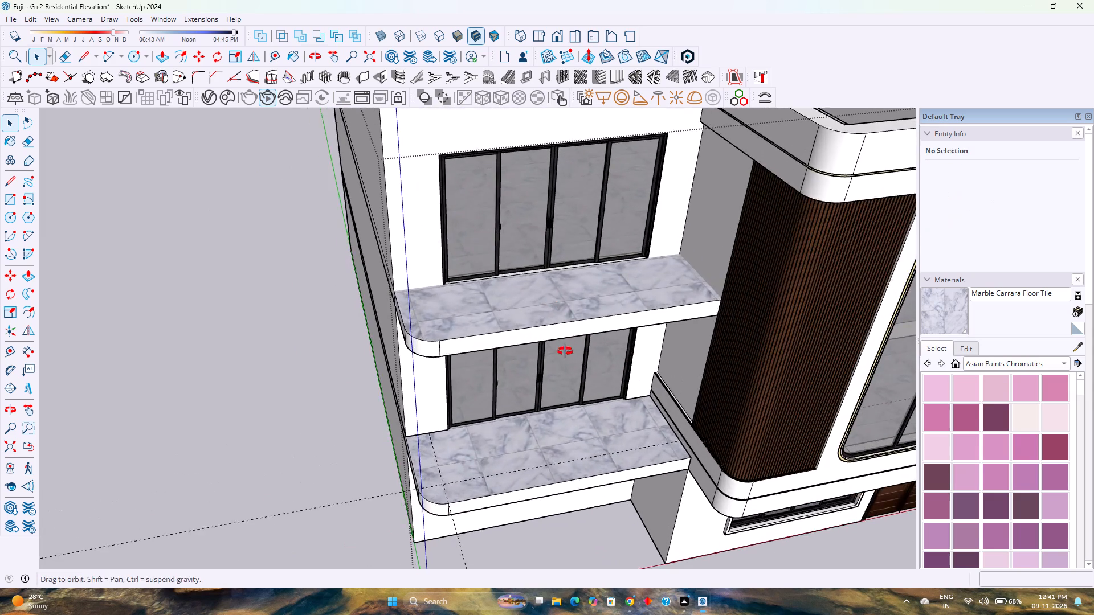
middle_drag(565, 351, 568, 372)
scroll(568, 372, up, 1)
scroll(549, 280, up, 3)
shift+middle_drag(547, 277, 591, 424)
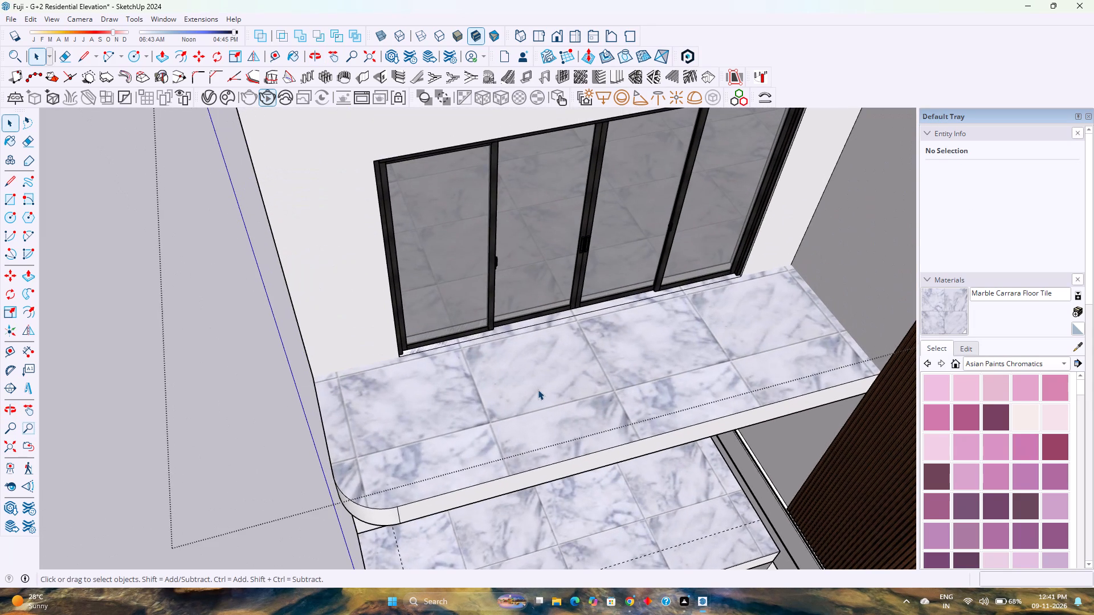
double_click(538, 389)
scroll(432, 430, up, 1)
middle_drag(331, 446, 407, 415)
scroll(395, 419, down, 3)
shift+middle_drag(301, 433, 341, 413)
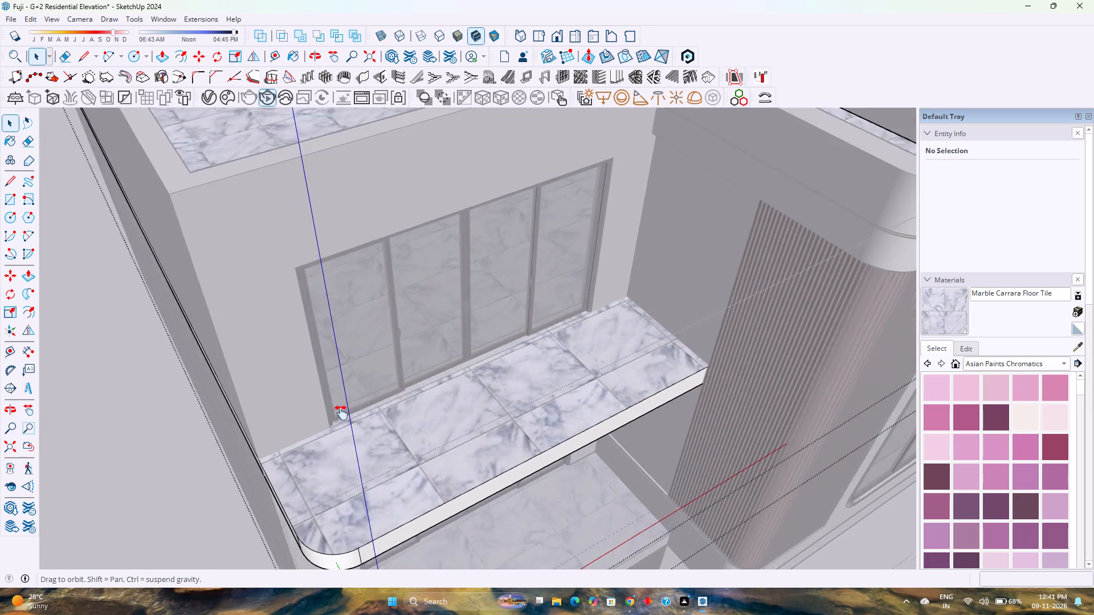
shift+middle_drag(341, 413, 417, 383)
click(394, 438)
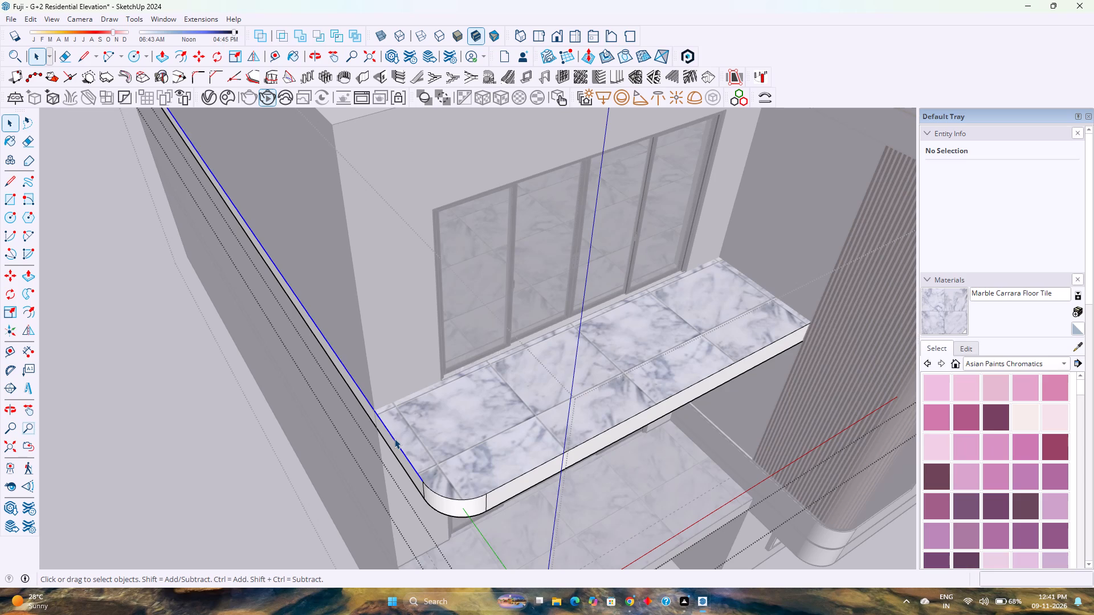
ctrl+click(442, 497)
ctrl+click(488, 491)
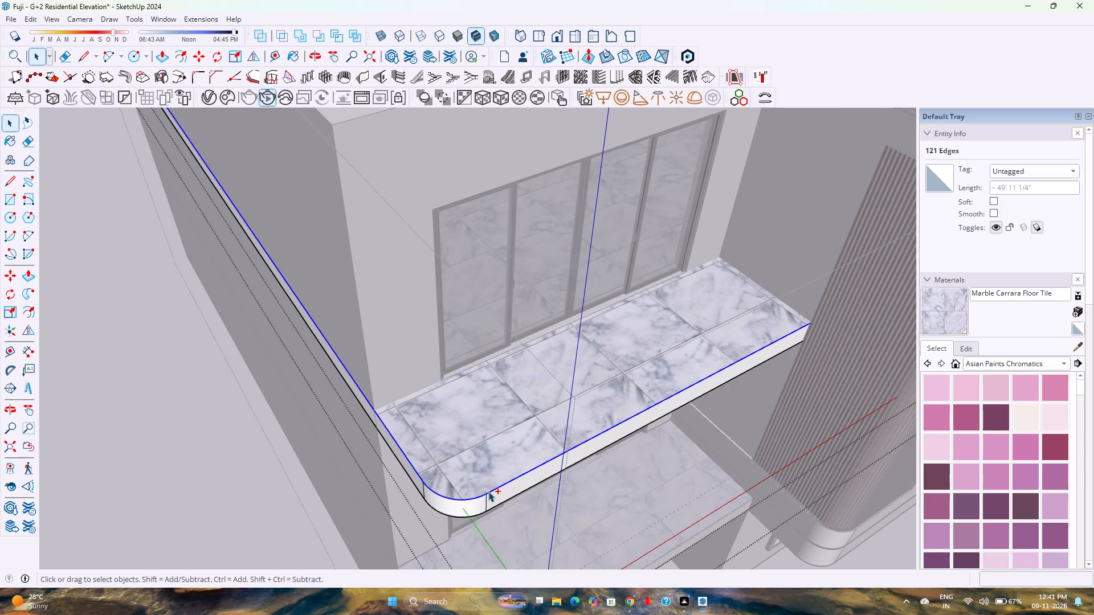
scroll(800, 367, down, 3)
middle_drag(800, 367, 566, 413)
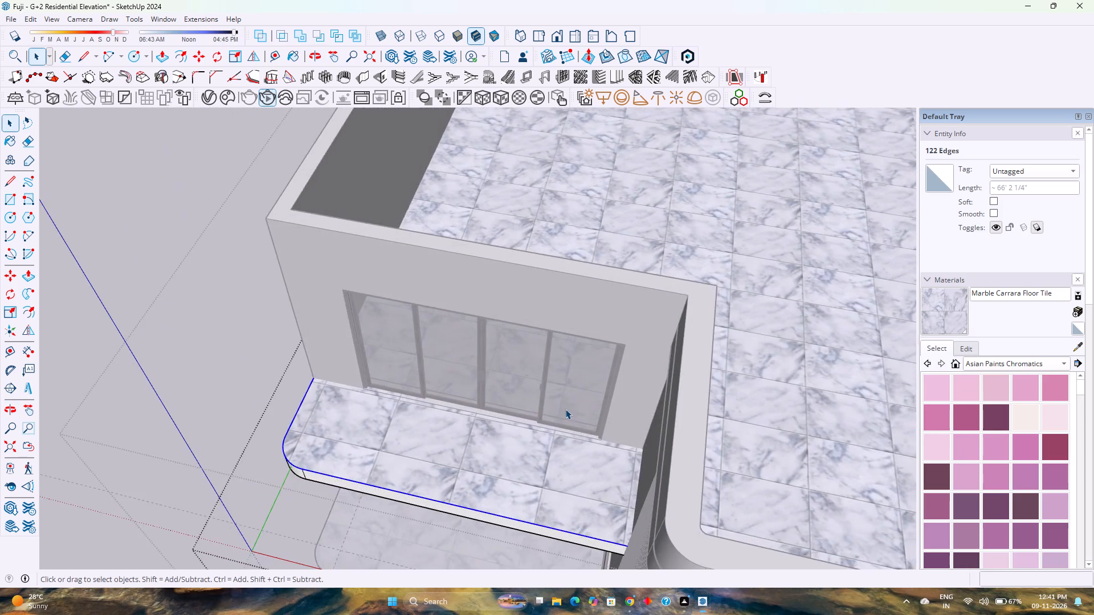
scroll(565, 408, down, 3)
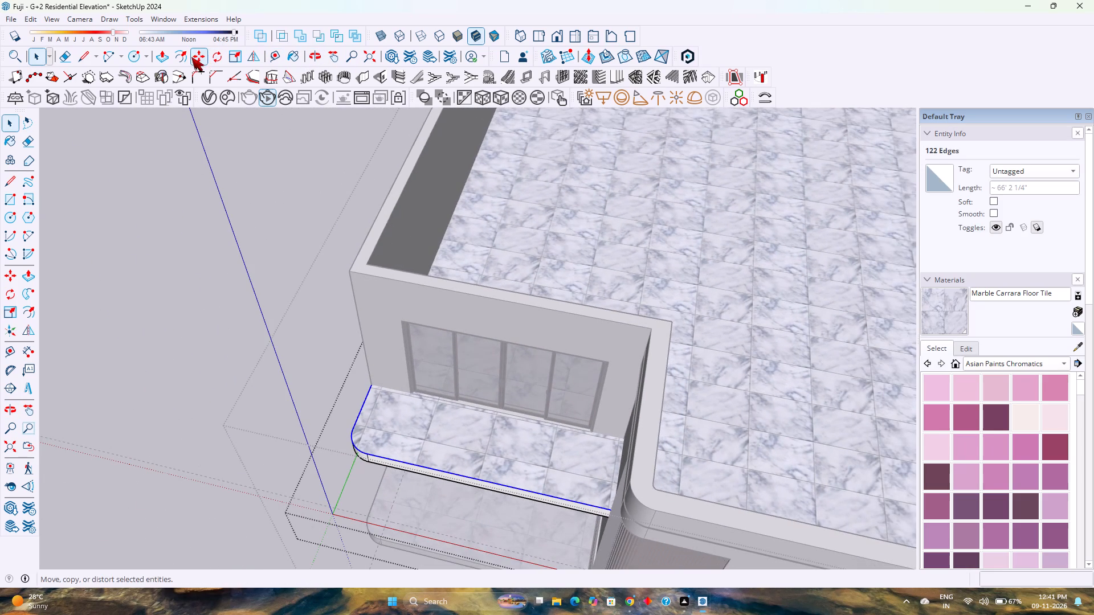
click(177, 60)
click(467, 481)
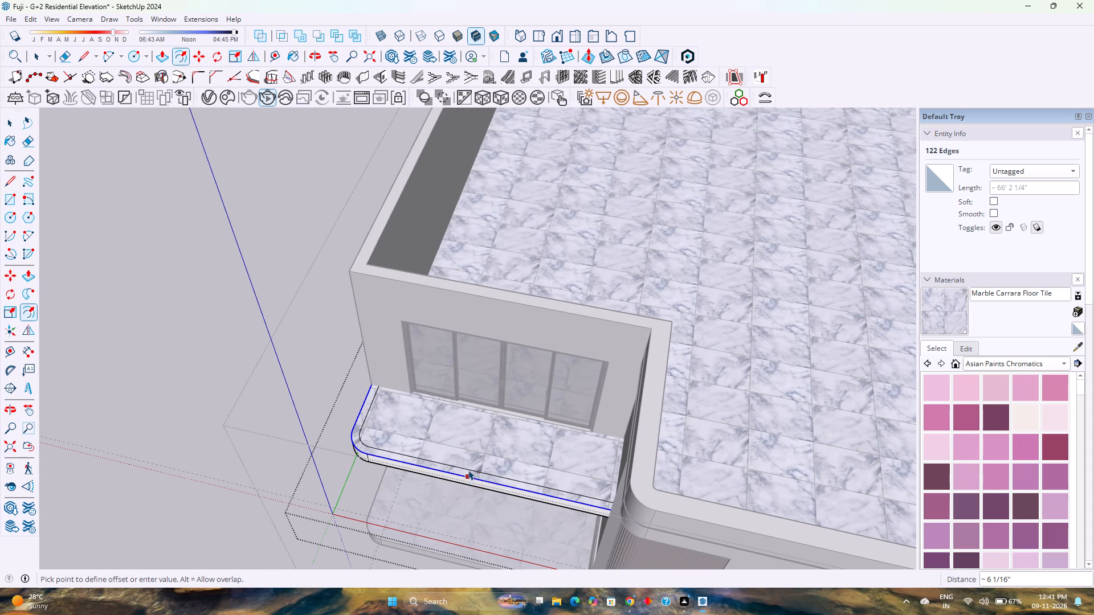
key(3)
key(Return)
Draw short closing lines at both ends of the upper balcony's 3" offset, joining it to the slab's outer edge.
scroll(344, 358, up, 5)
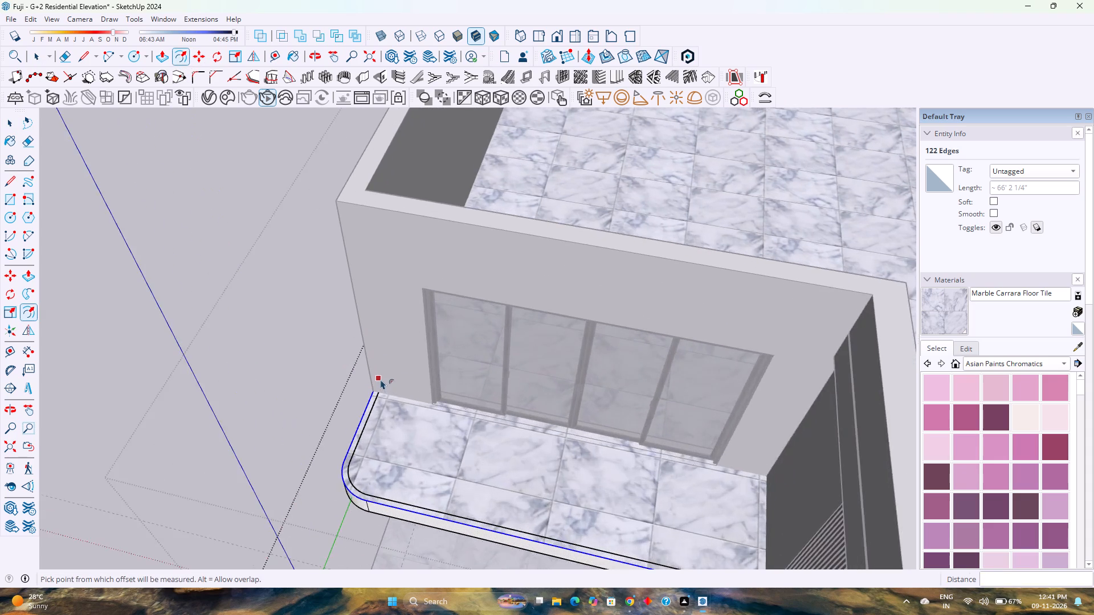
scroll(381, 379, up, 11)
key(l)
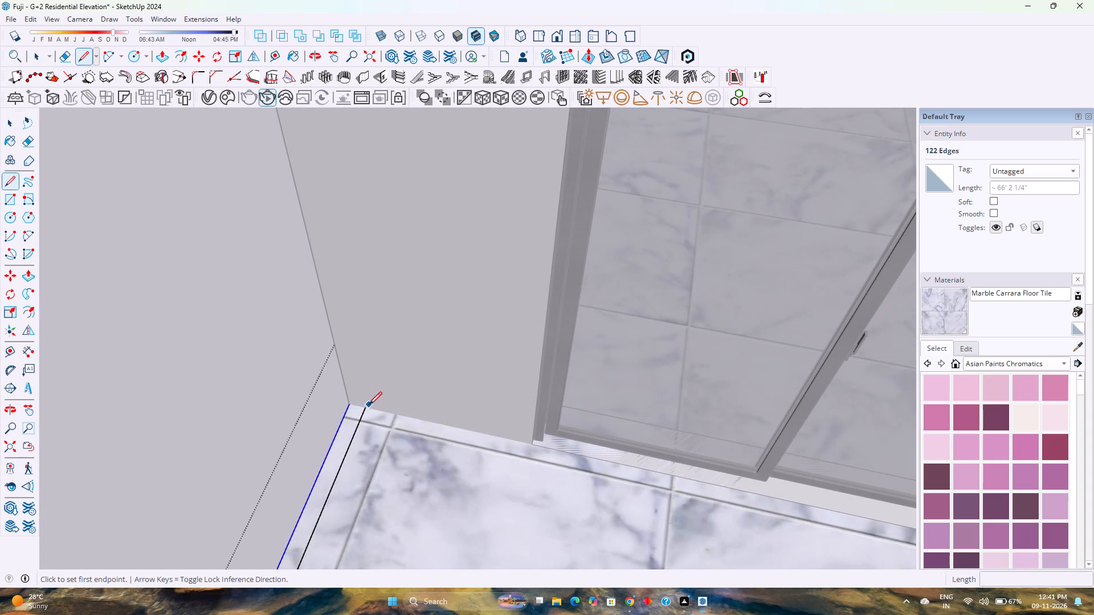
scroll(365, 409, up, 3)
click(365, 409)
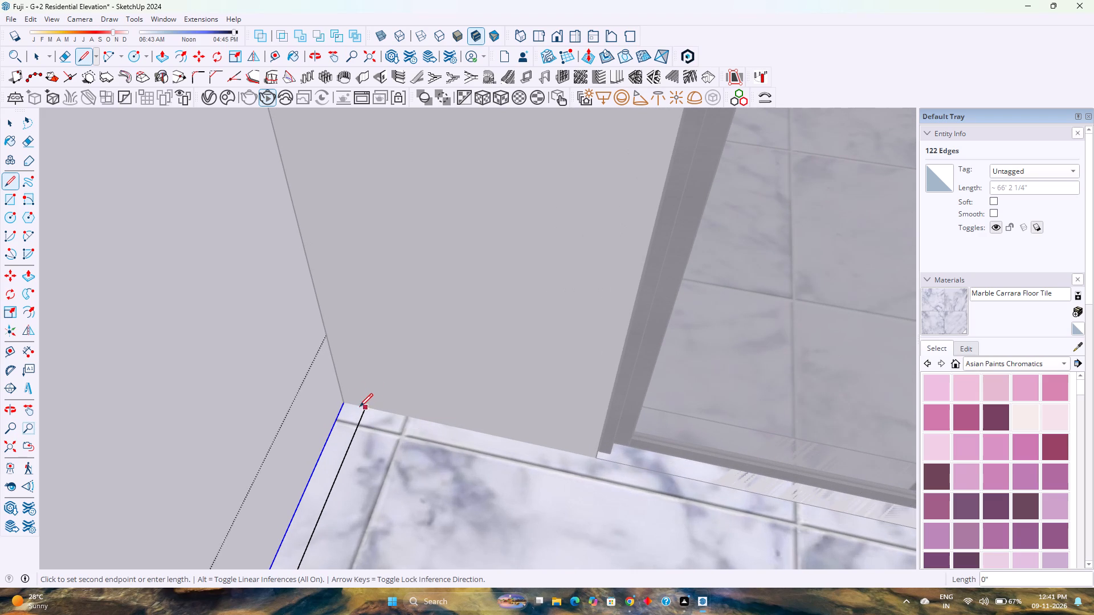
click(341, 403)
scroll(367, 403, down, 4)
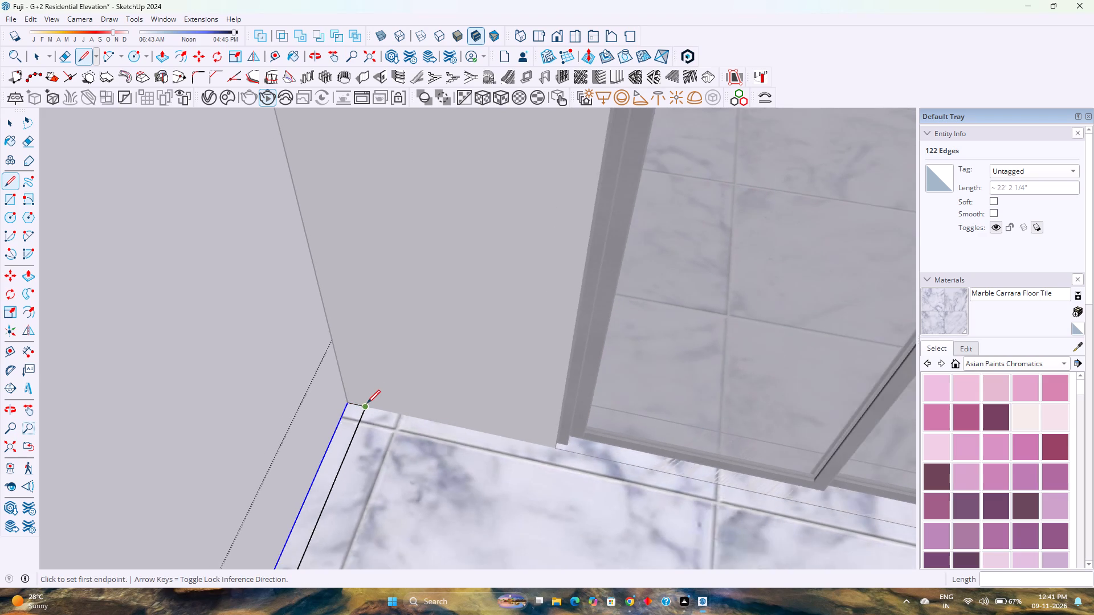
scroll(367, 403, down, 15)
scroll(627, 505, up, 2)
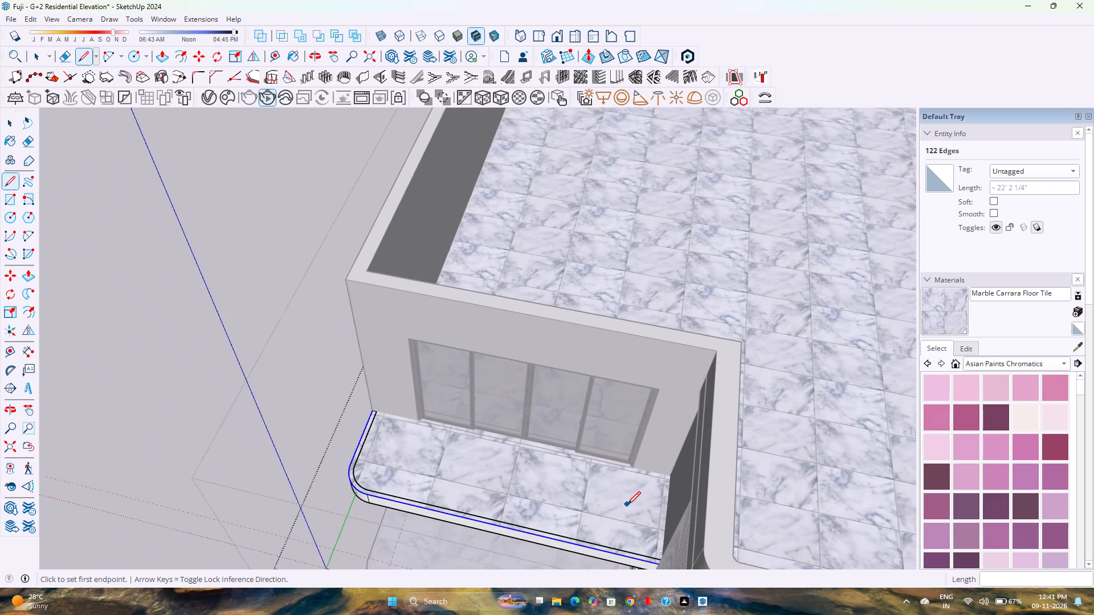
scroll(627, 505, up, 2)
scroll(539, 505, up, 2)
shift+middle_drag(541, 506, 632, 421)
middle_drag(640, 452, 742, 512)
scroll(798, 448, up, 2)
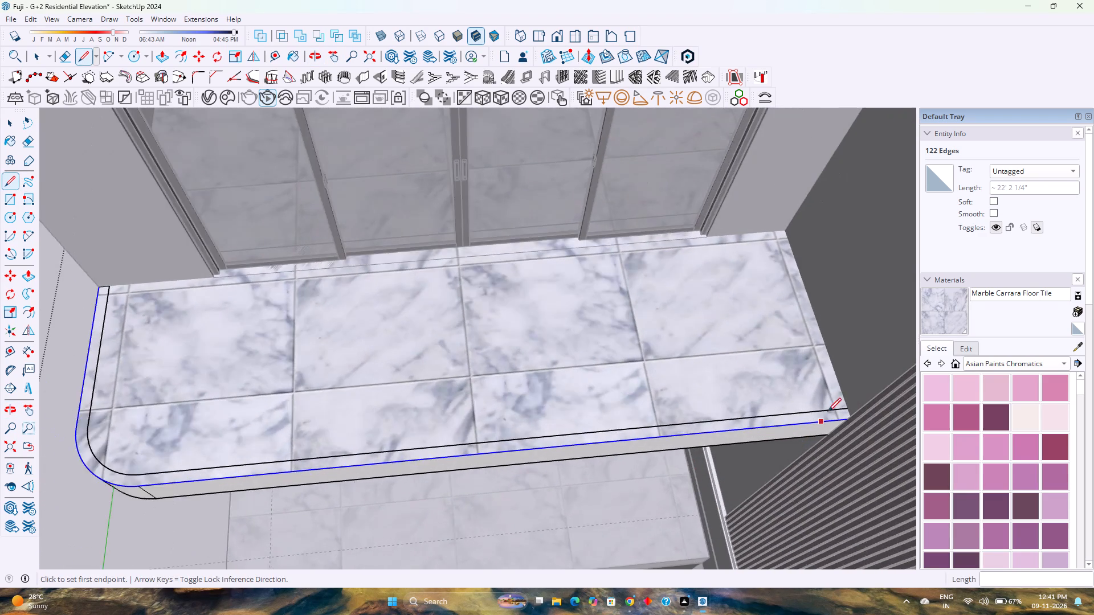
scroll(831, 406, up, 11)
click(863, 407)
scroll(866, 427, up, 3)
middle_click(866, 427)
middle_drag(866, 428, 867, 429)
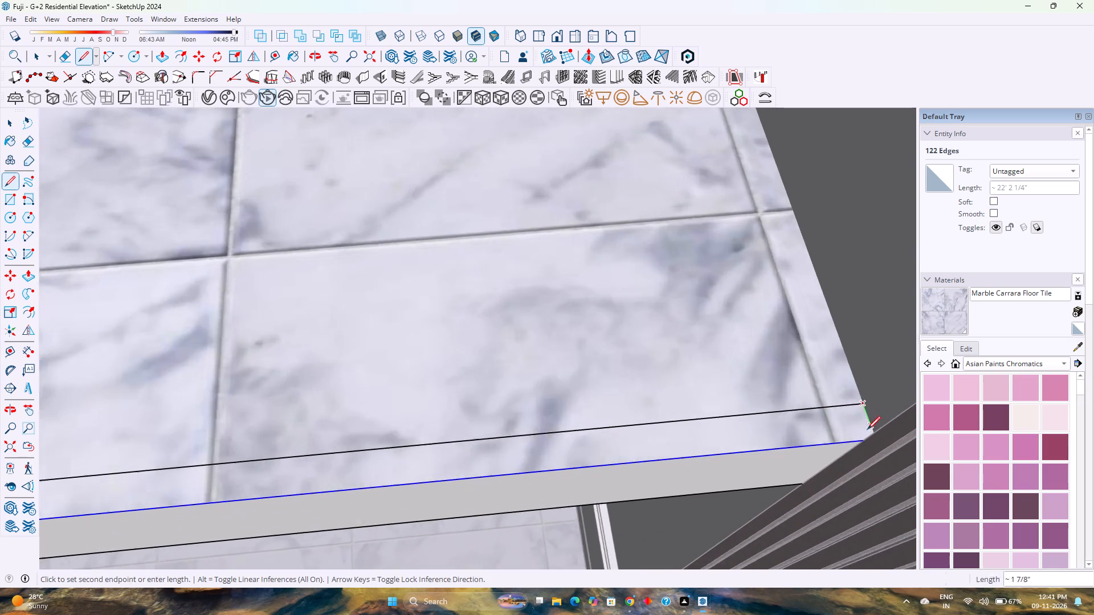
middle_drag(867, 429, 901, 457)
middle_drag(486, 378, 1040, 437)
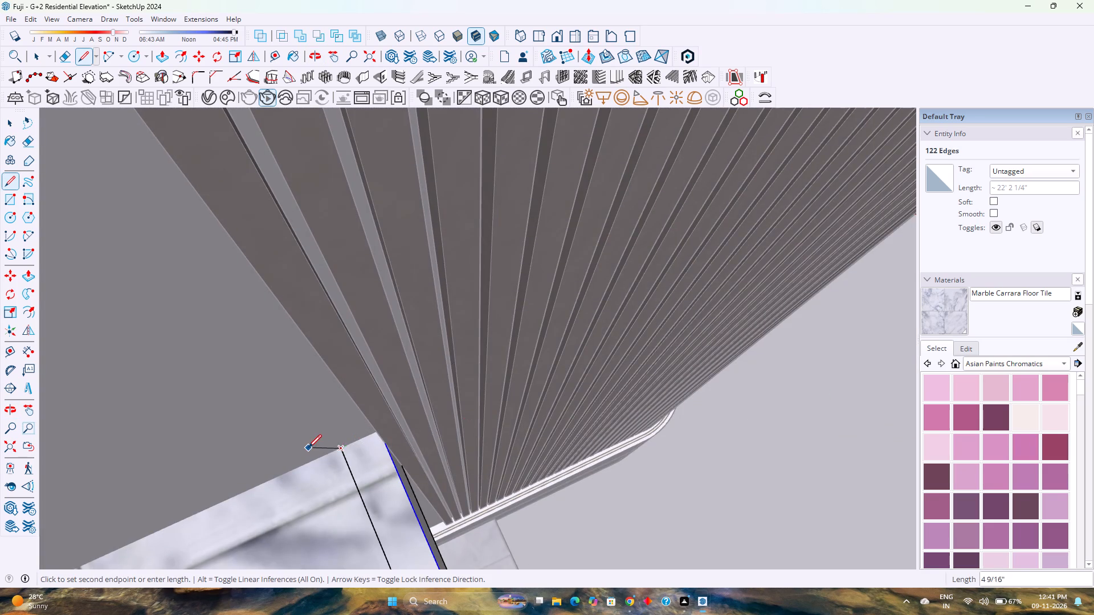
scroll(308, 448, up, 4)
middle_drag(328, 441, 424, 413)
scroll(424, 413, up, 1)
click(430, 451)
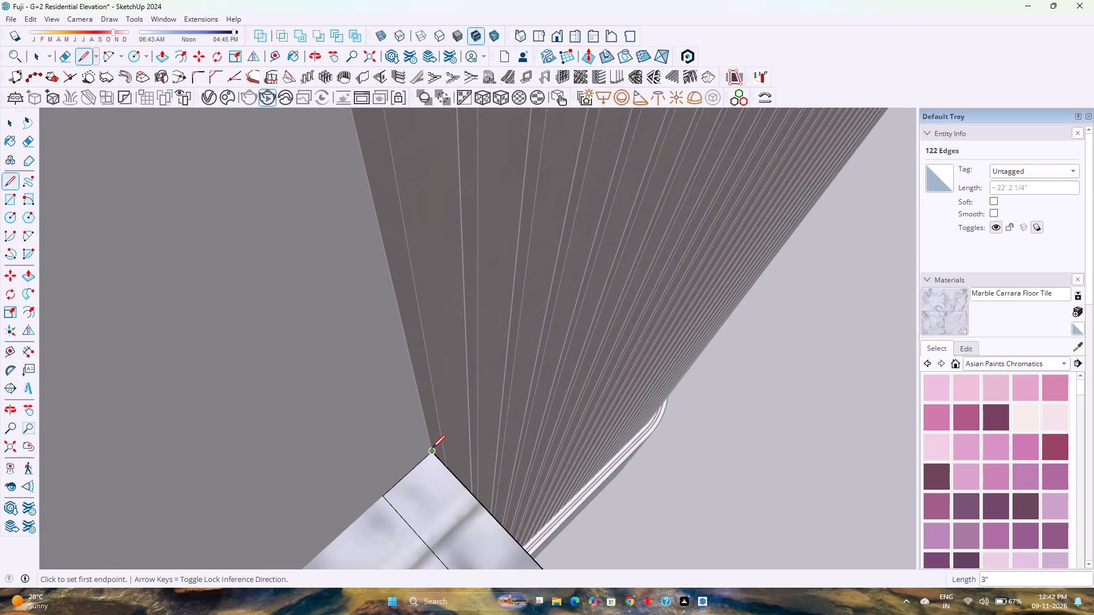
Replace the marble on the 3" border strip of the upper balcony slab with the default material.
key(space)
click(423, 483)
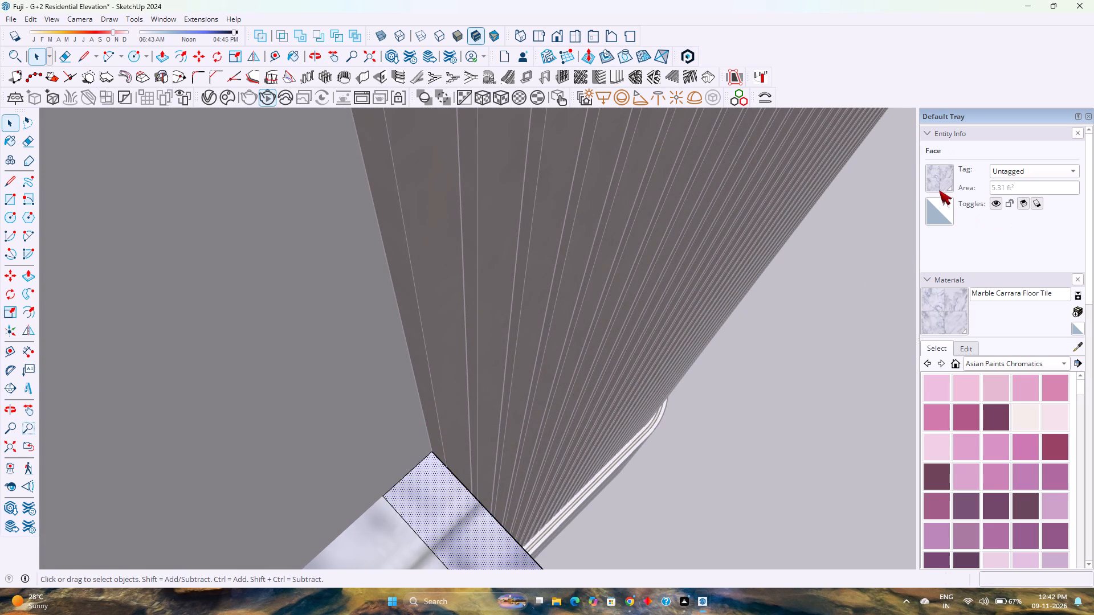
click(939, 190)
scroll(484, 304, up, 13)
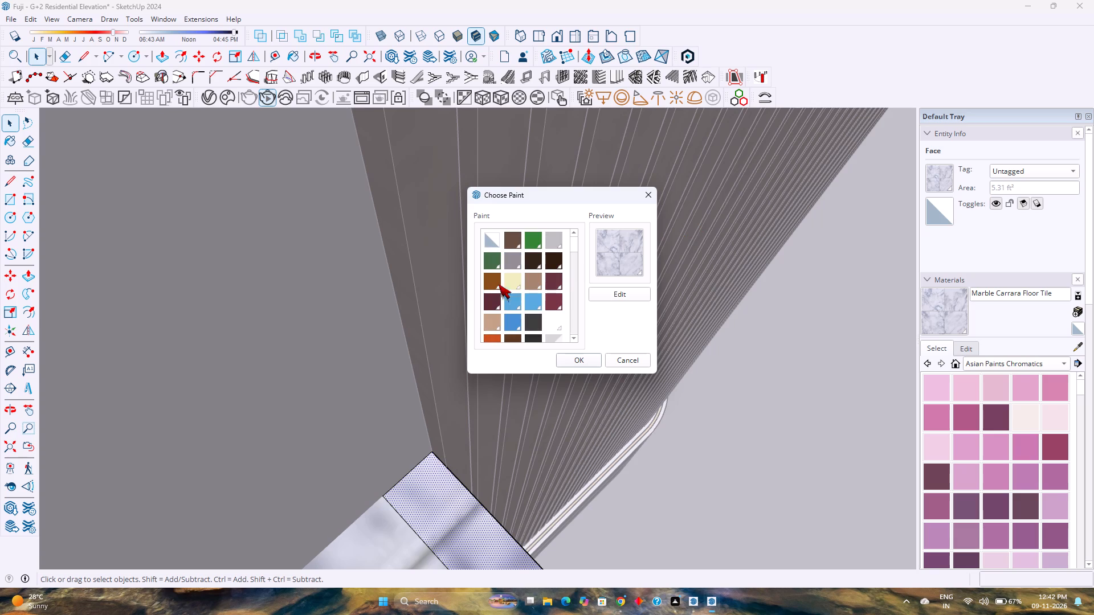
click(491, 237)
click(570, 362)
Raise the upper balcony's border strip by 3" with Push/Pull to form a curb, and close the slab group.
scroll(741, 408, down, 2)
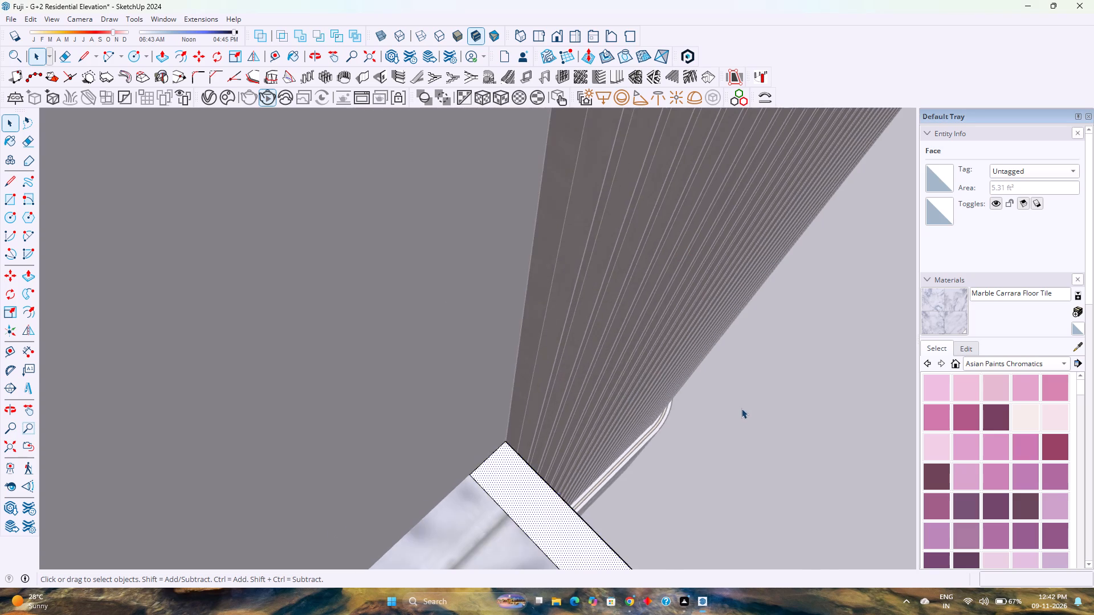
middle_drag(741, 408, 439, 364)
scroll(429, 351, down, 20)
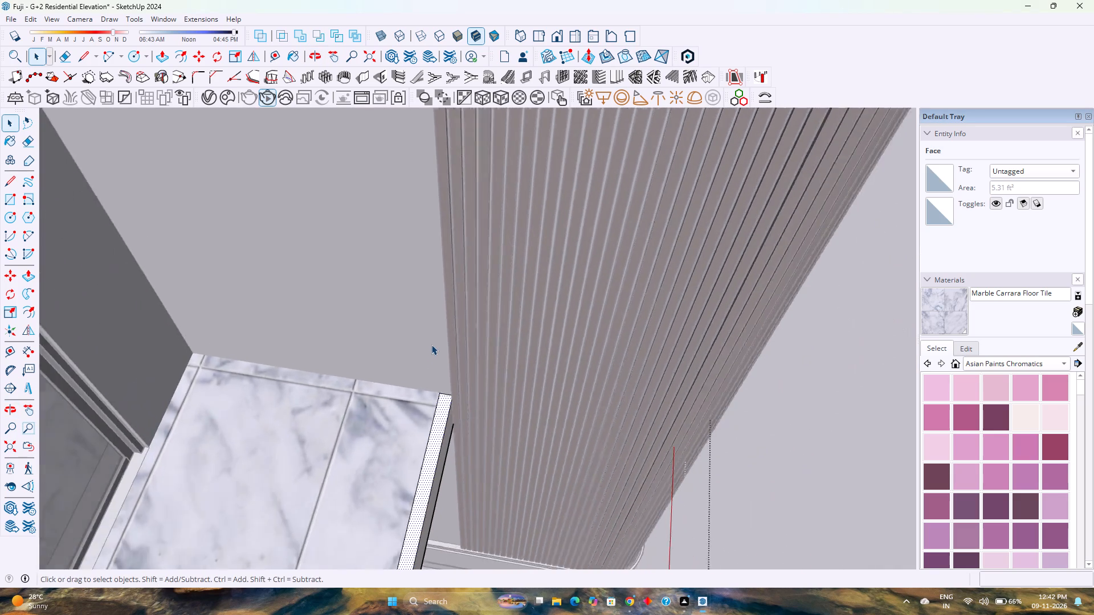
scroll(431, 345, down, 8)
shift+middle_drag(418, 342, 583, 245)
scroll(585, 254, down, 4)
middle_drag(598, 286, 561, 270)
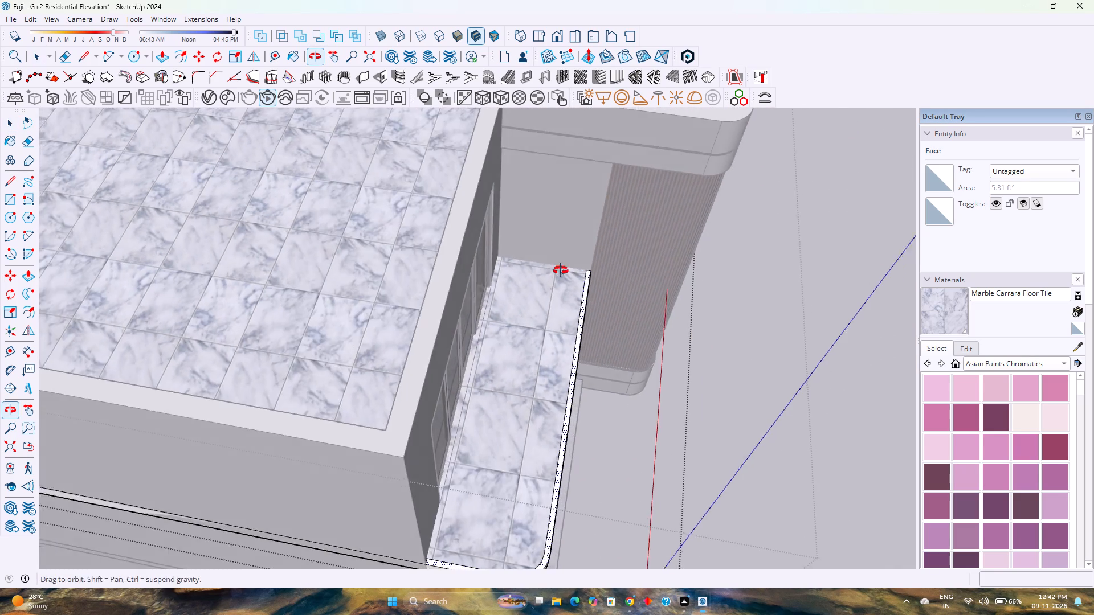
middle_drag(561, 270, 485, 226)
middle_drag(482, 224, 473, 216)
scroll(466, 208, down, 2)
shift+middle_drag(452, 216, 533, 315)
middle_drag(522, 307, 202, 357)
scroll(238, 186, up, 1)
shift+middle_drag(243, 184, 332, 392)
scroll(337, 393, up, 3)
shift+middle_drag(337, 393, 346, 359)
scroll(373, 322, down, 7)
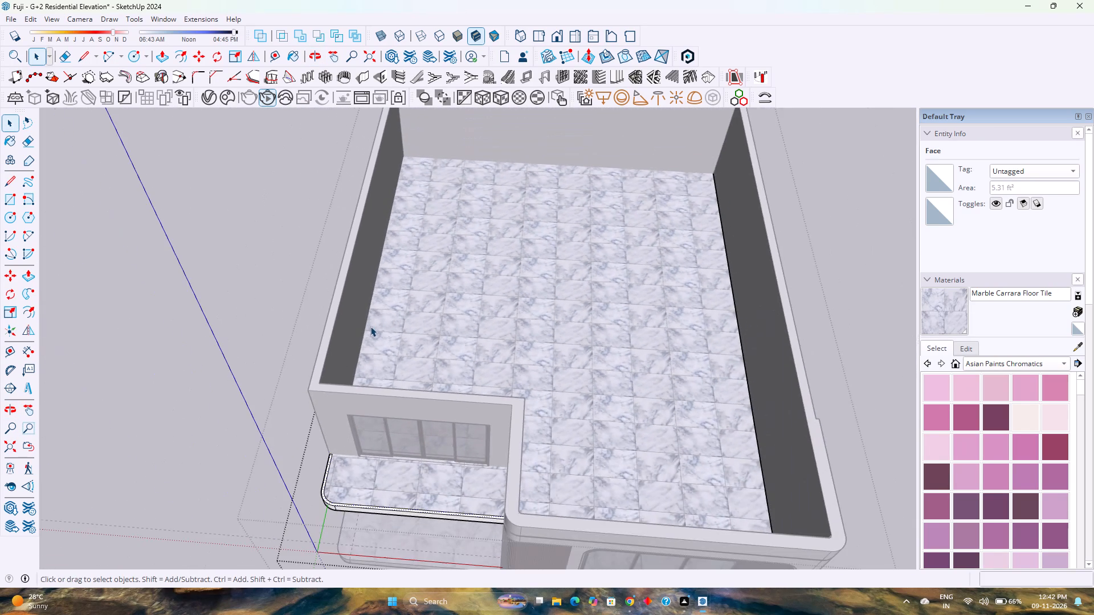
middle_drag(334, 425, 541, 308)
middle_click(541, 308)
scroll(511, 364, up, 2)
shift+middle_drag(516, 446, 515, 446)
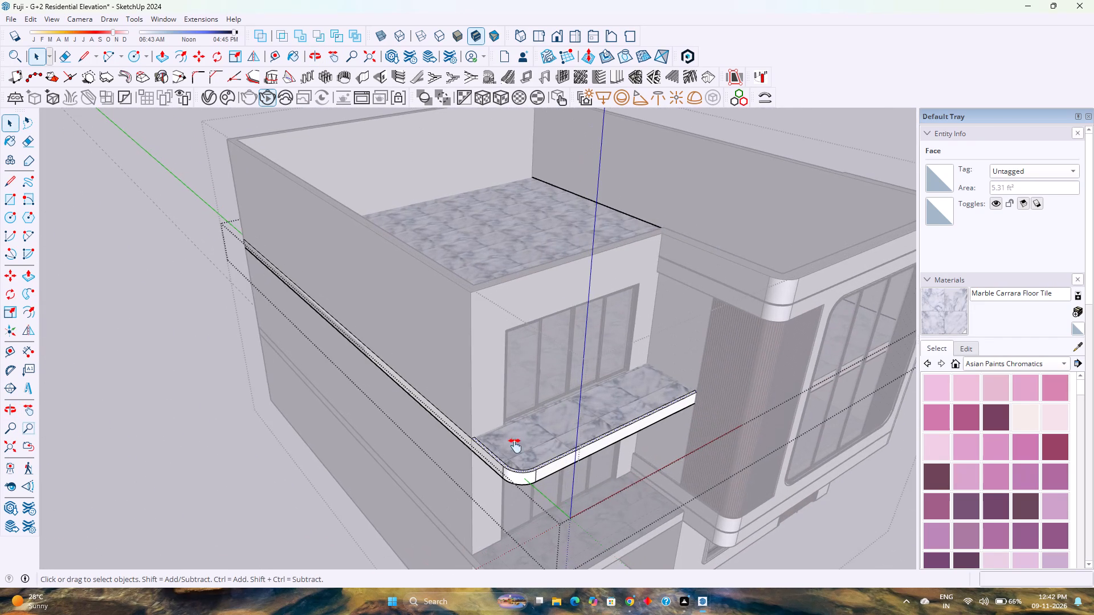
shift+middle_drag(515, 446, 533, 347)
scroll(521, 409, up, 4)
key(p)
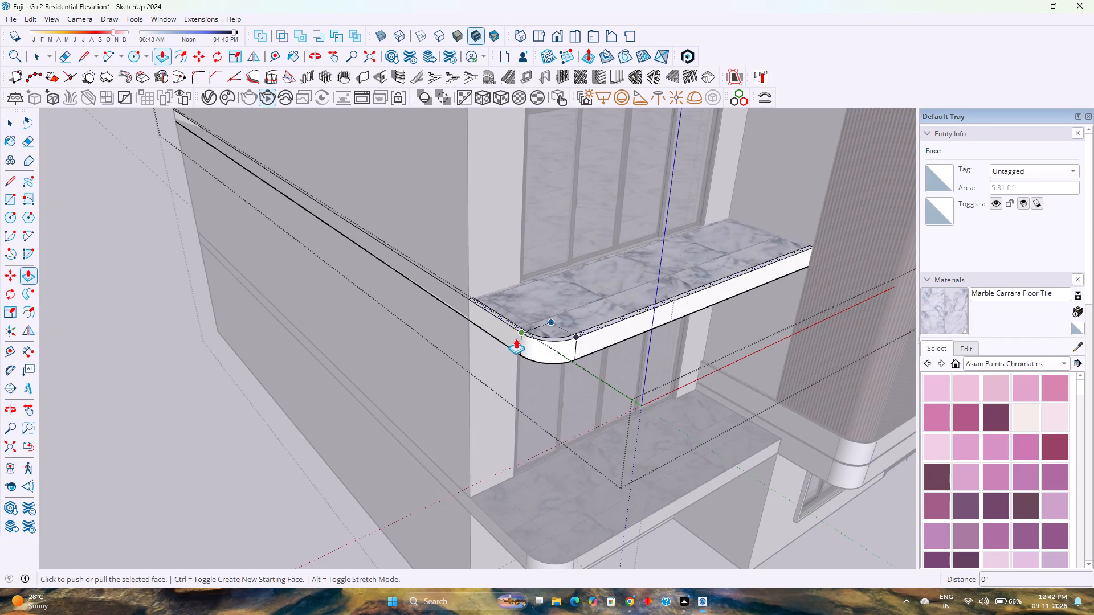
scroll(513, 342, up, 4)
click(522, 326)
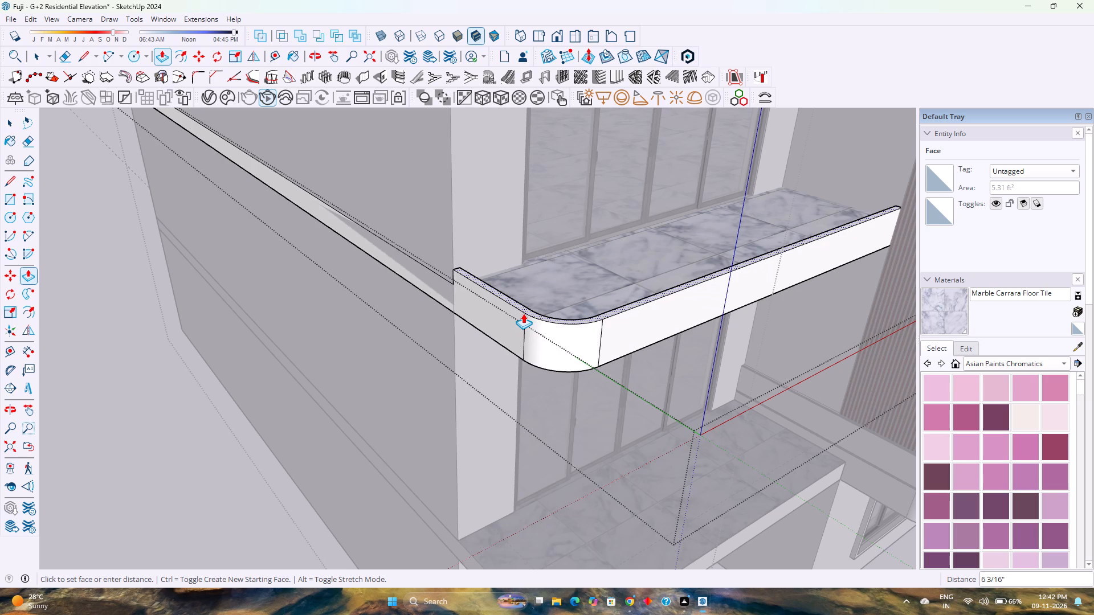
key(3)
key(Return)
key(space)
key(Escape)
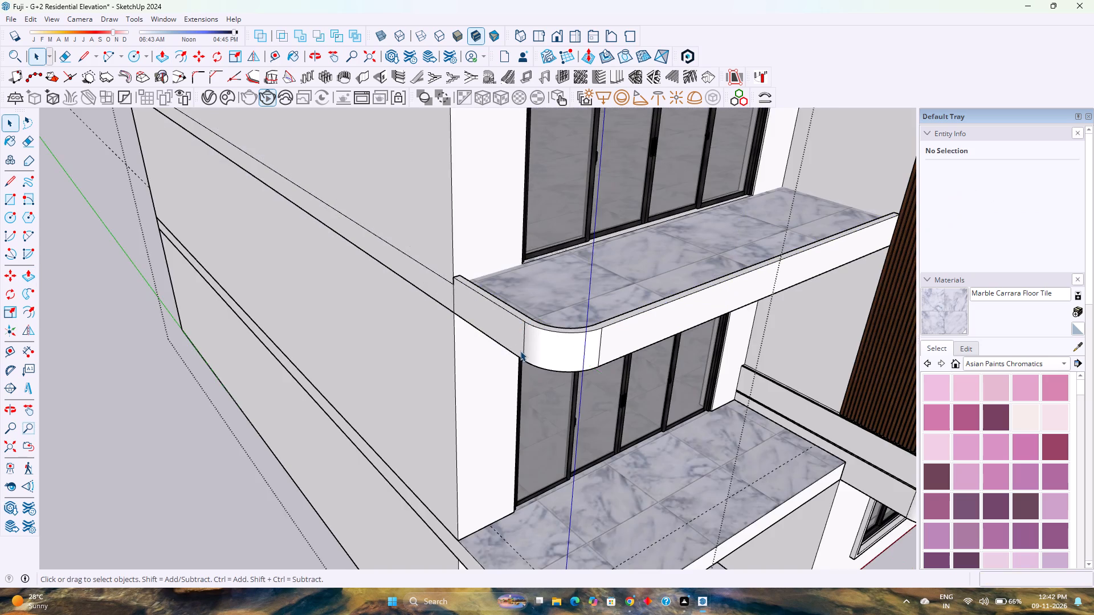
Open the upper balcony slab group and draw a 17' line along the underside where it meets the window wall.
middle_drag(521, 351, 591, 260)
middle_drag(615, 237, 642, 215)
scroll(647, 211, down, 1)
middle_drag(647, 211, 688, 190)
shift+middle_click(709, 264)
shift+middle_drag(706, 266, 497, 369)
shift+middle_click(496, 370)
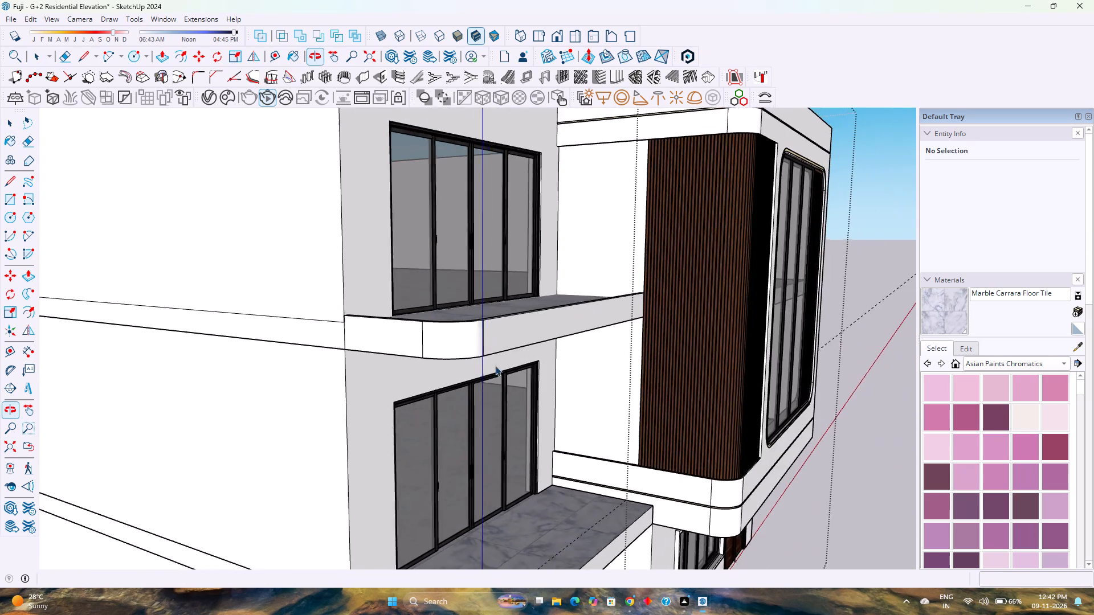
middle_drag(496, 347, 632, 218)
scroll(454, 359, up, 5)
double_click(453, 355)
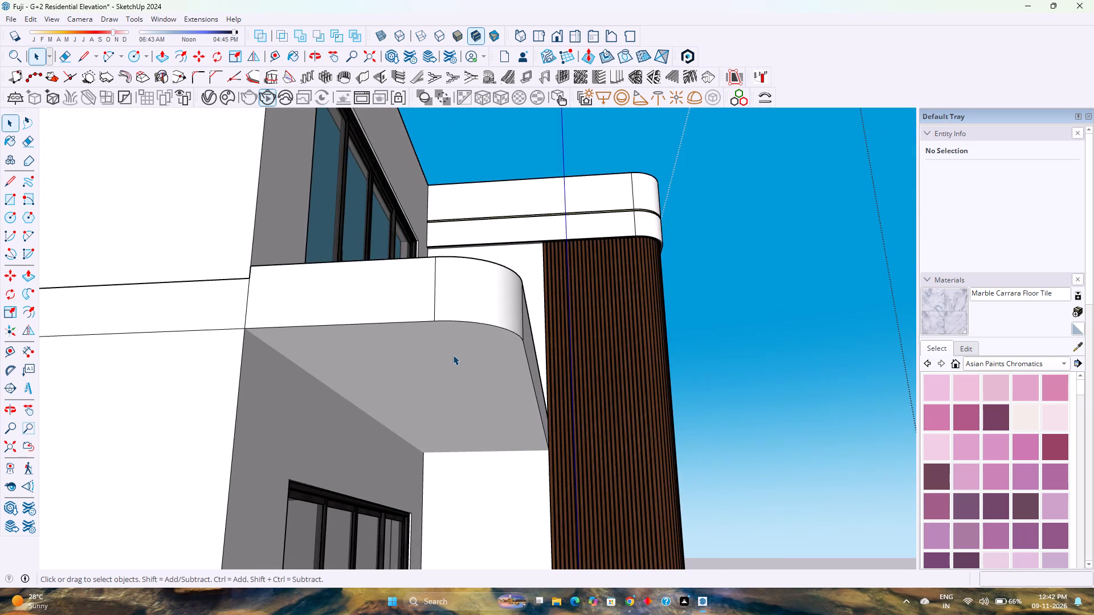
scroll(453, 355, up, 1)
middle_drag(451, 355, 293, 304)
scroll(421, 395, down, 1)
shift+middle_drag(440, 395, 368, 317)
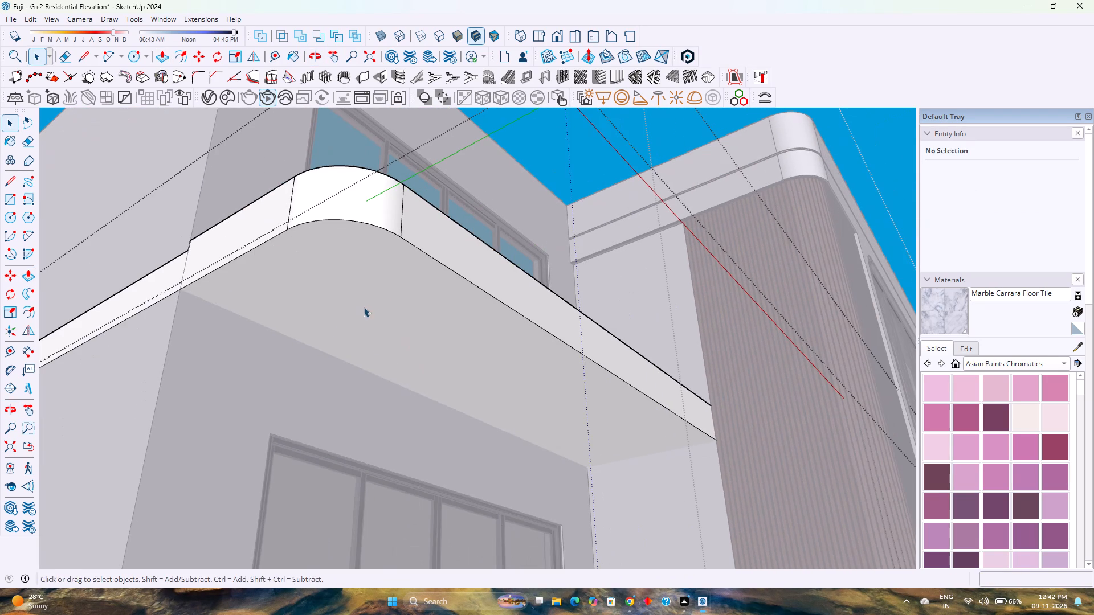
click(357, 308)
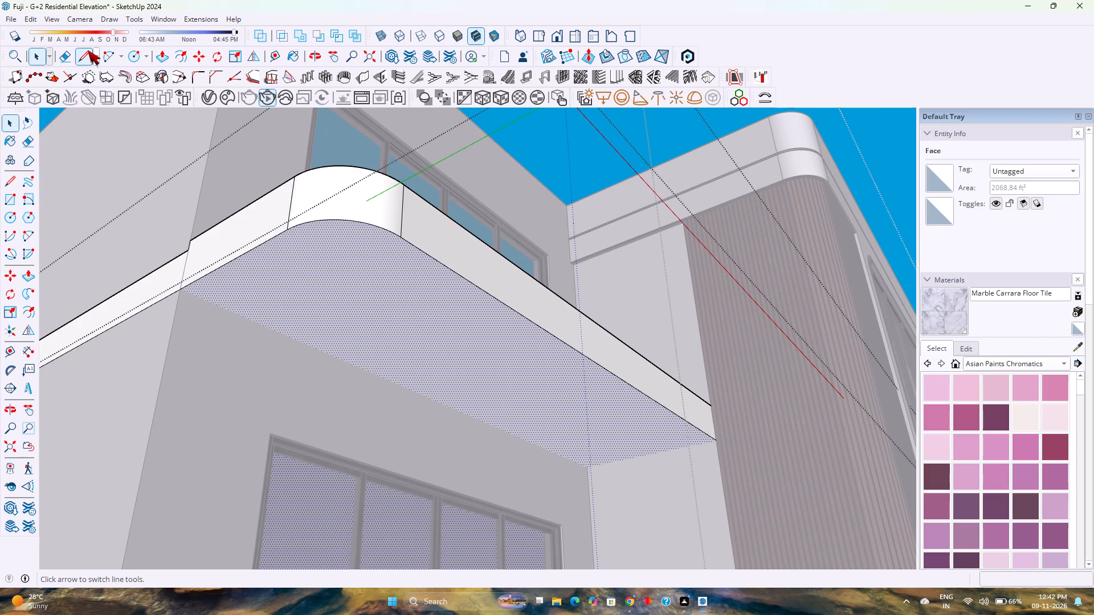
click(88, 50)
scroll(181, 300, up, 3)
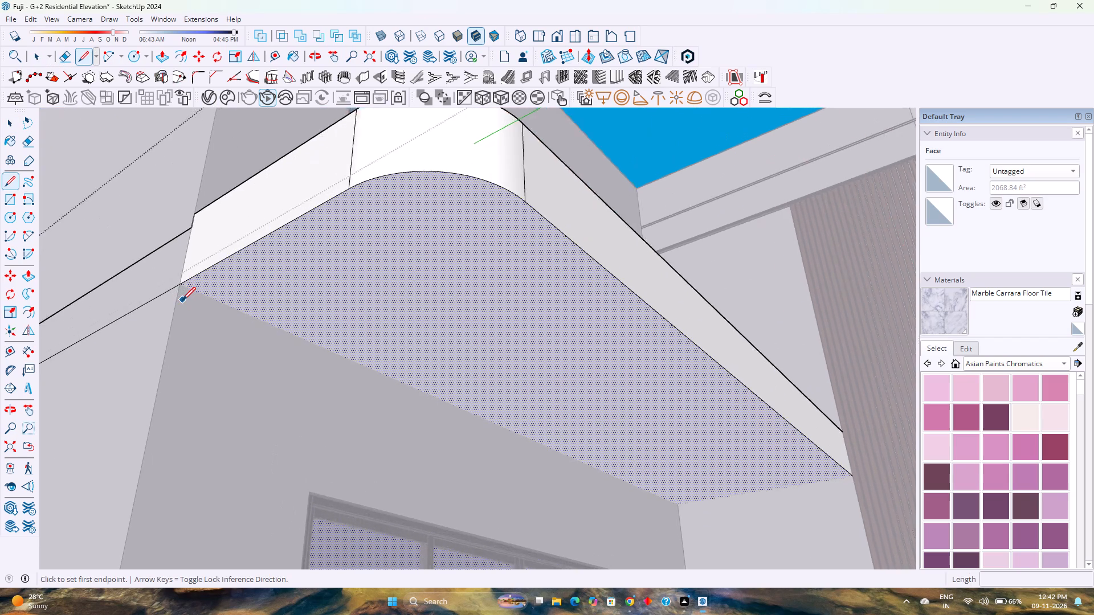
scroll(182, 300, up, 4)
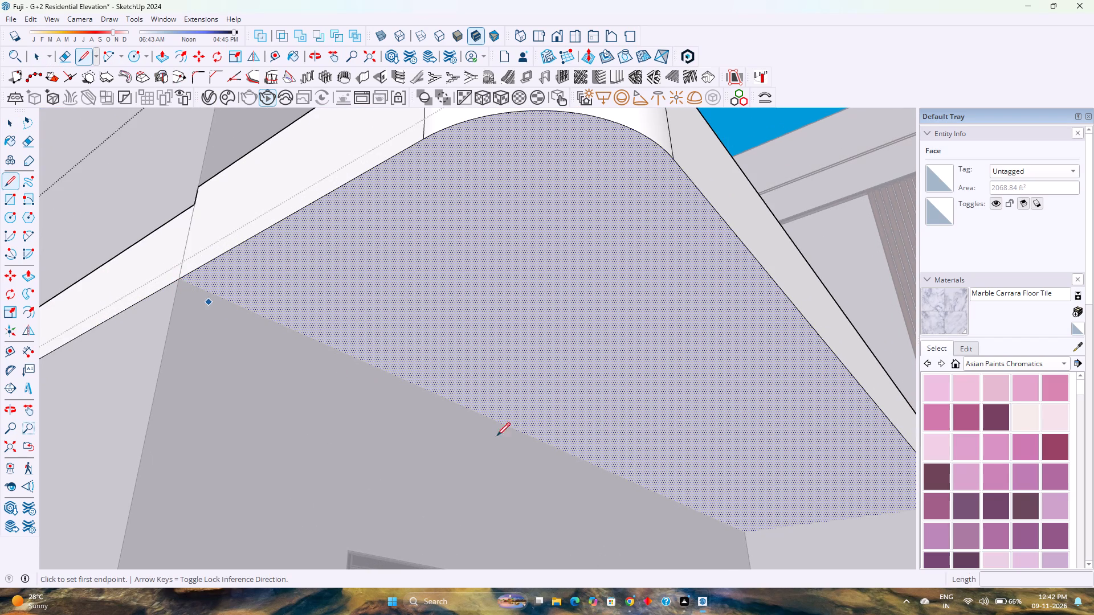
click(746, 533)
click(181, 276)
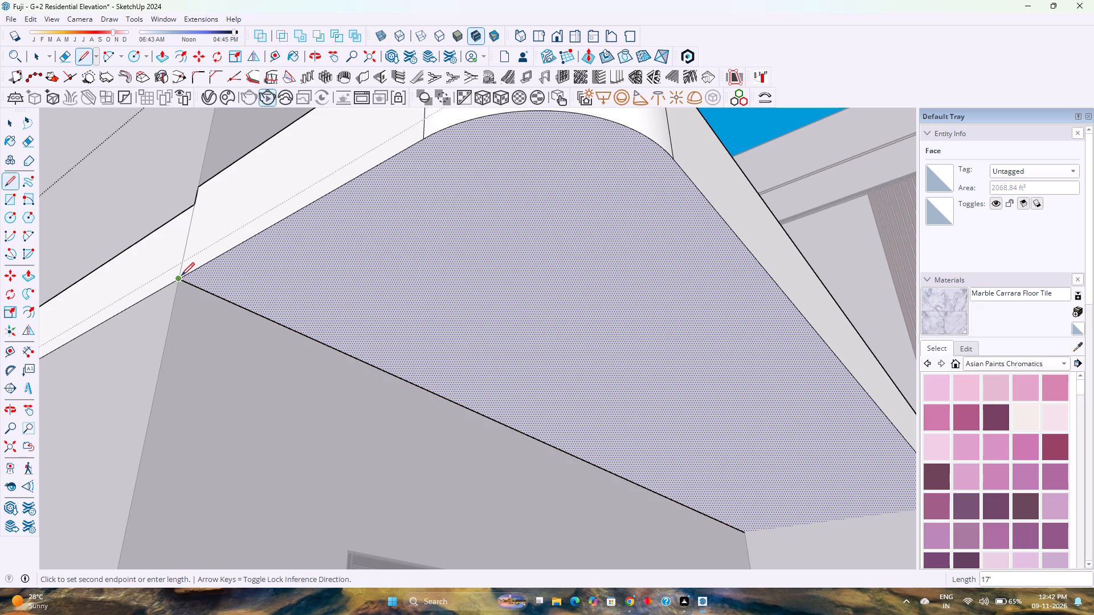
scroll(188, 277, down, 3)
scroll(222, 327, down, 1)
key(Escape)
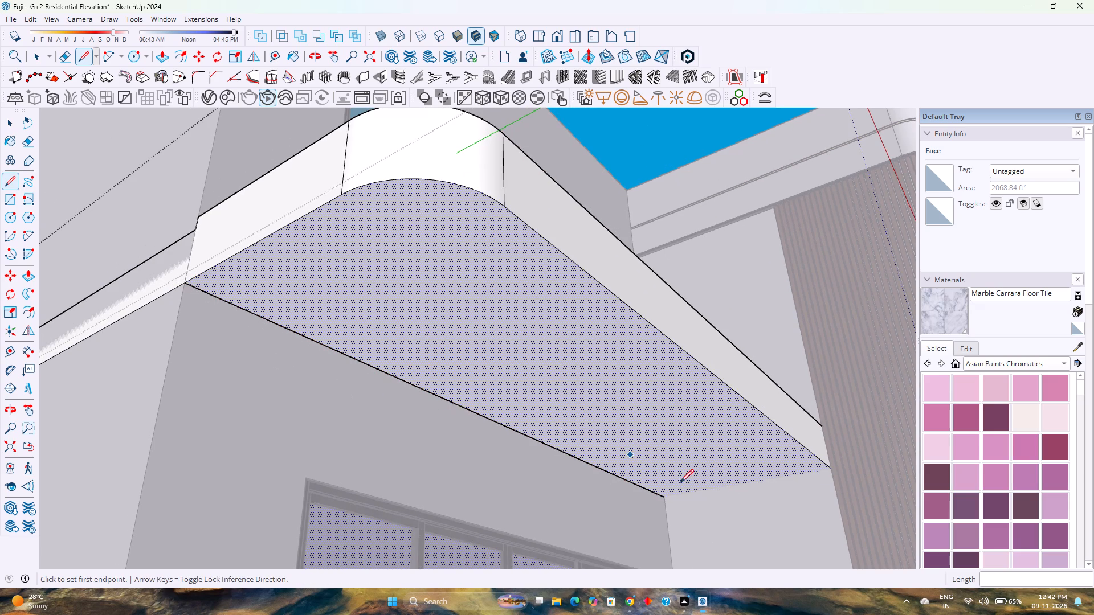
Draw a 5' 1" line along the green axis across the inner end of the underside, closing off the balcony's bottom face.
click(668, 498)
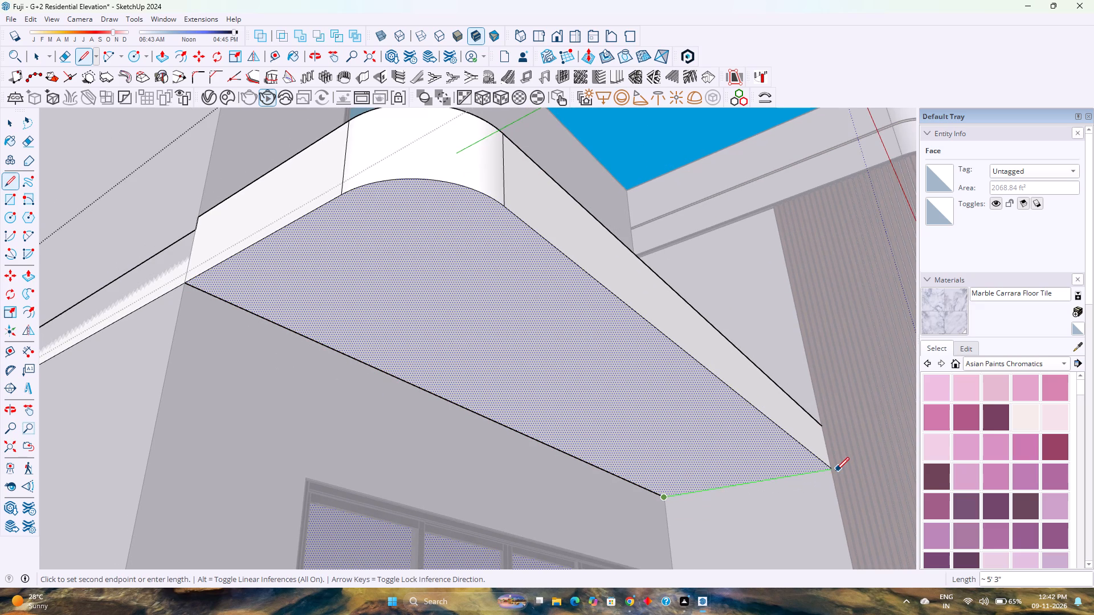
key(Left)
scroll(828, 470, up, 11)
middle_drag(828, 472, 909, 461)
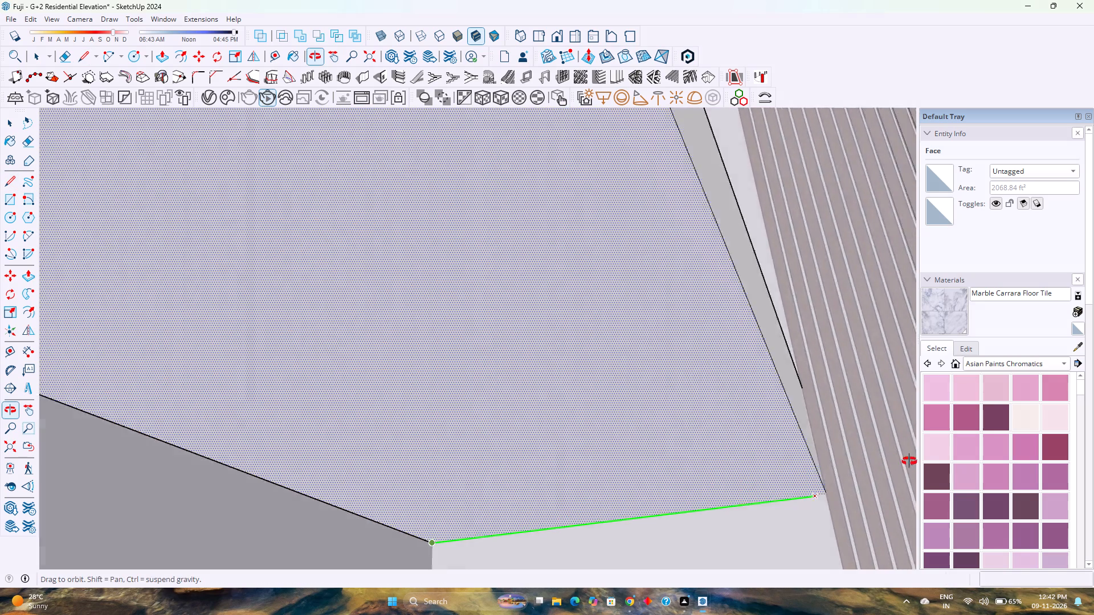
middle_drag(909, 461, 934, 460)
scroll(823, 518, up, 4)
click(808, 529)
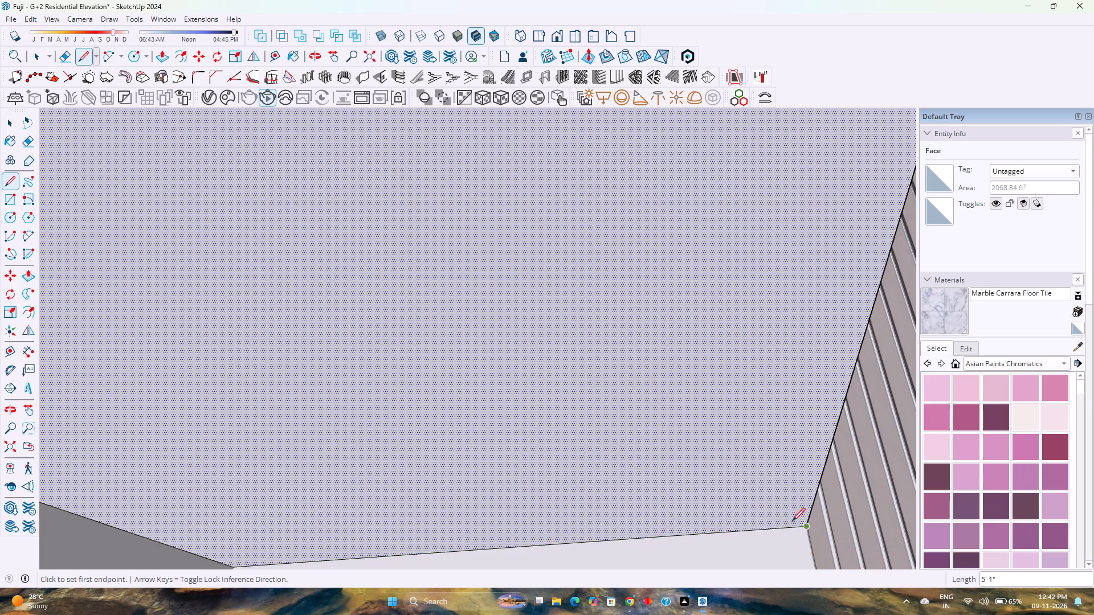
scroll(633, 446, down, 8)
key(space)
Offset the outline of the upper balcony's underside face inward by 2".
scroll(623, 427, down, 9)
middle_drag(625, 424, 442, 414)
middle_click(442, 414)
scroll(442, 414, down, 7)
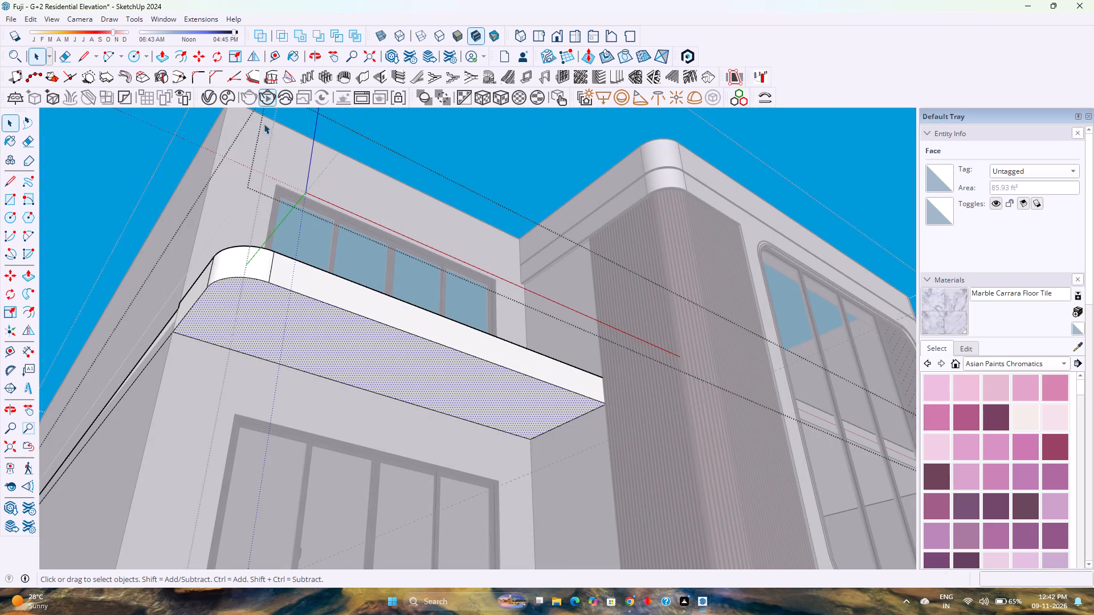
click(179, 55)
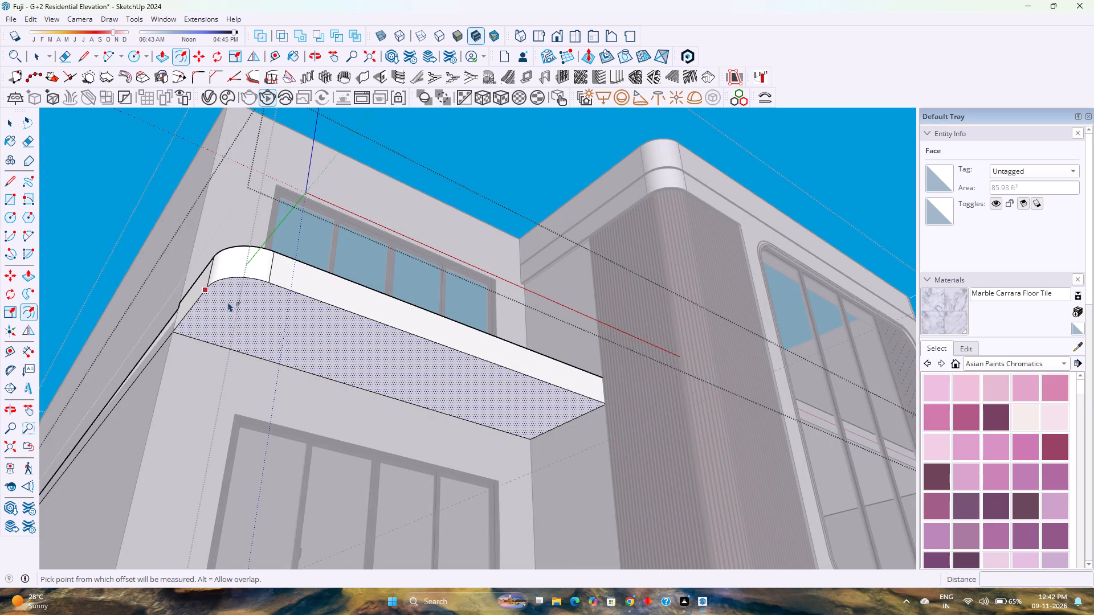
click(205, 309)
key(2)
key(Return)
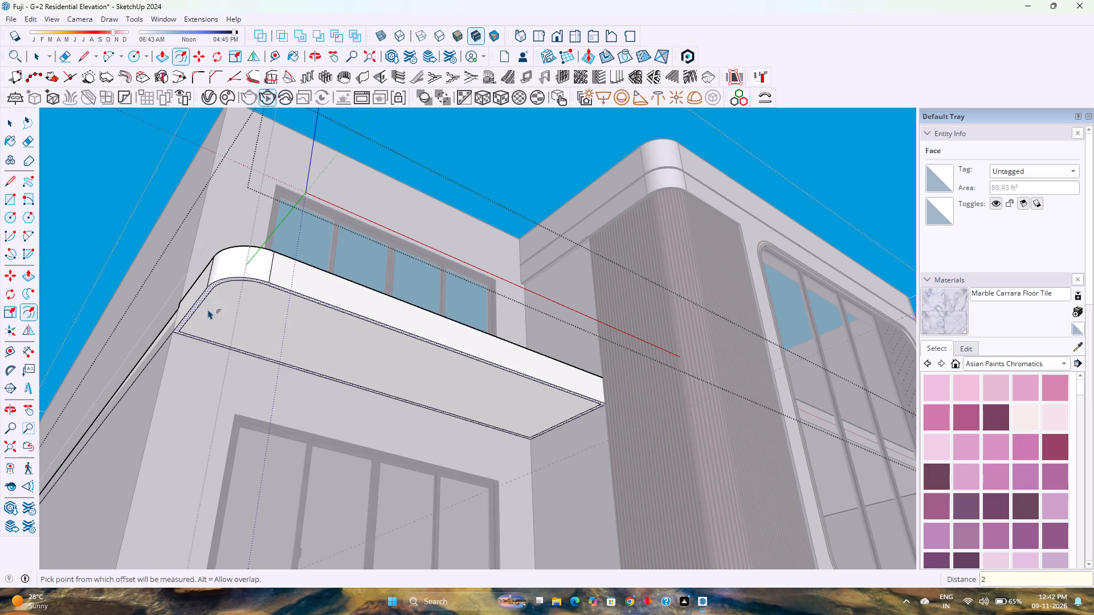
Push/Pull the 2" border strip on the balcony's underside down by 3" to form a rim.
scroll(208, 298, up, 7)
key(p)
click(214, 287)
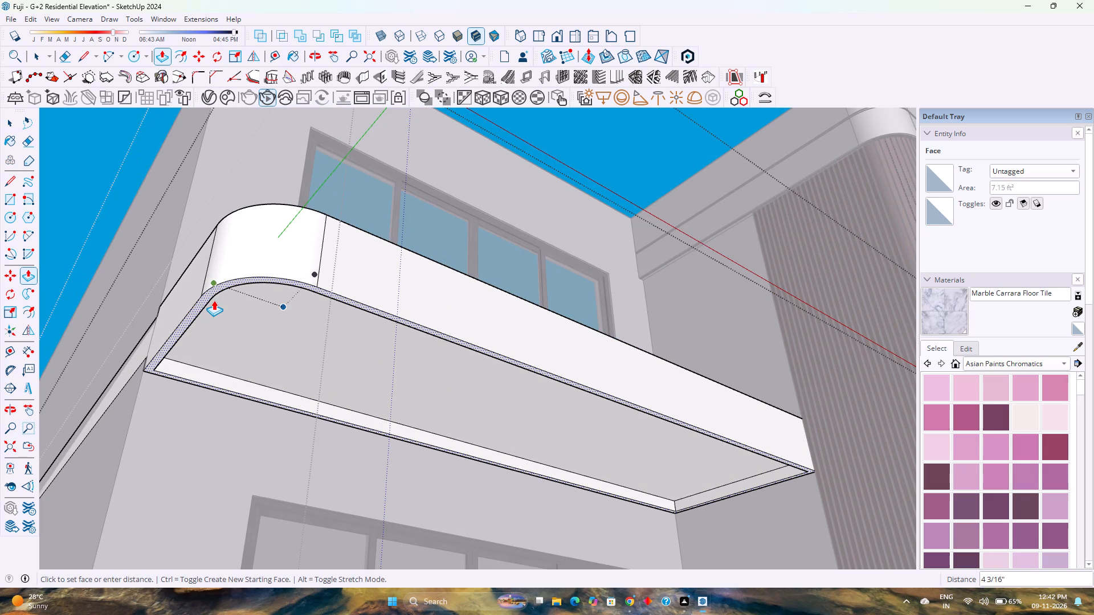
key(3)
key(Return)
Push the recessed underside face inside the rim 3" deeper into the slab and close the balcony group.
scroll(248, 310, down, 4)
middle_drag(340, 294, 235, 360)
scroll(232, 362, down, 4)
scroll(297, 335, down, 1)
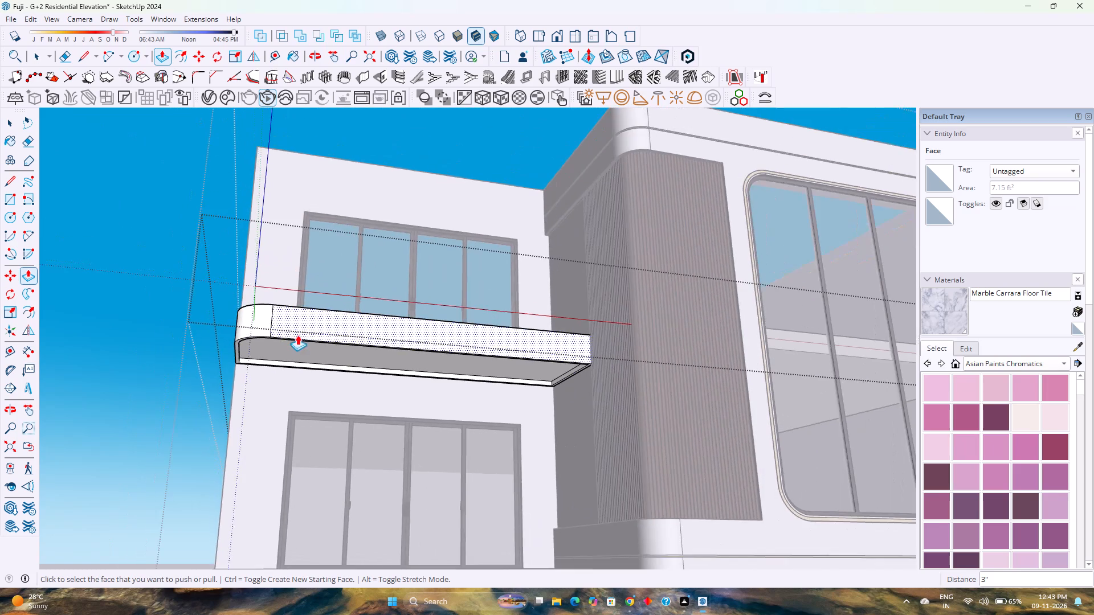
middle_drag(297, 335, 495, 423)
middle_drag(495, 423, 392, 348)
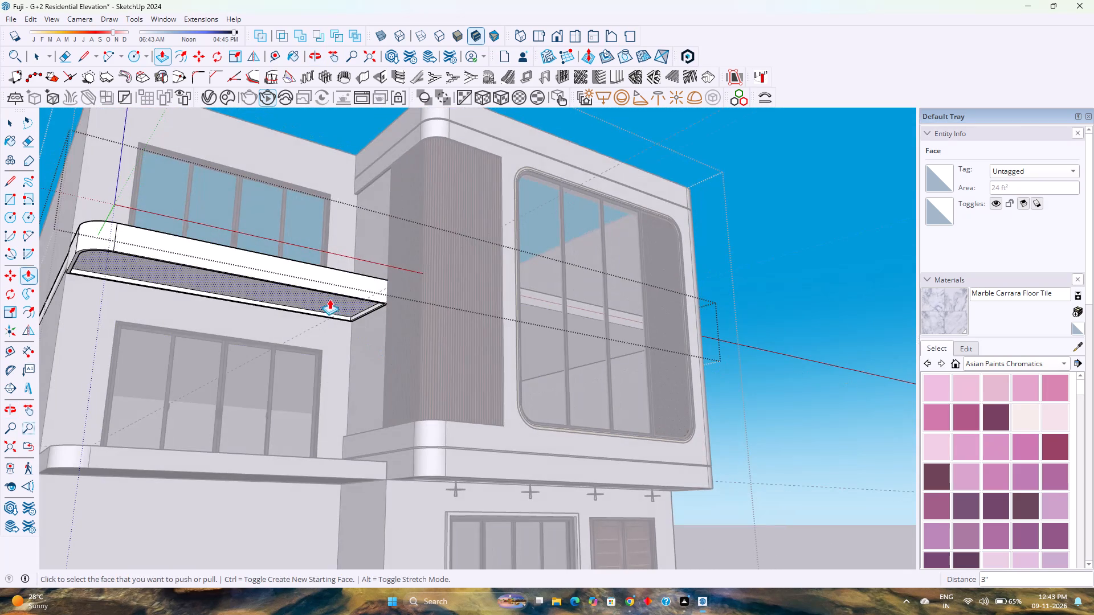
shift+middle_drag(329, 298, 545, 409)
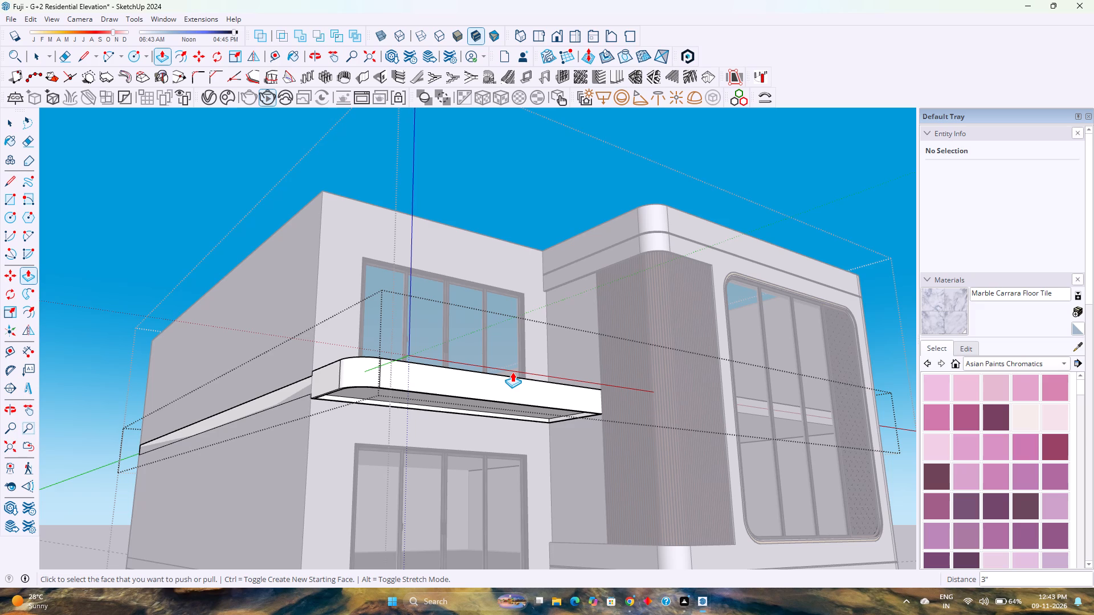
scroll(495, 395, up, 9)
click(500, 412)
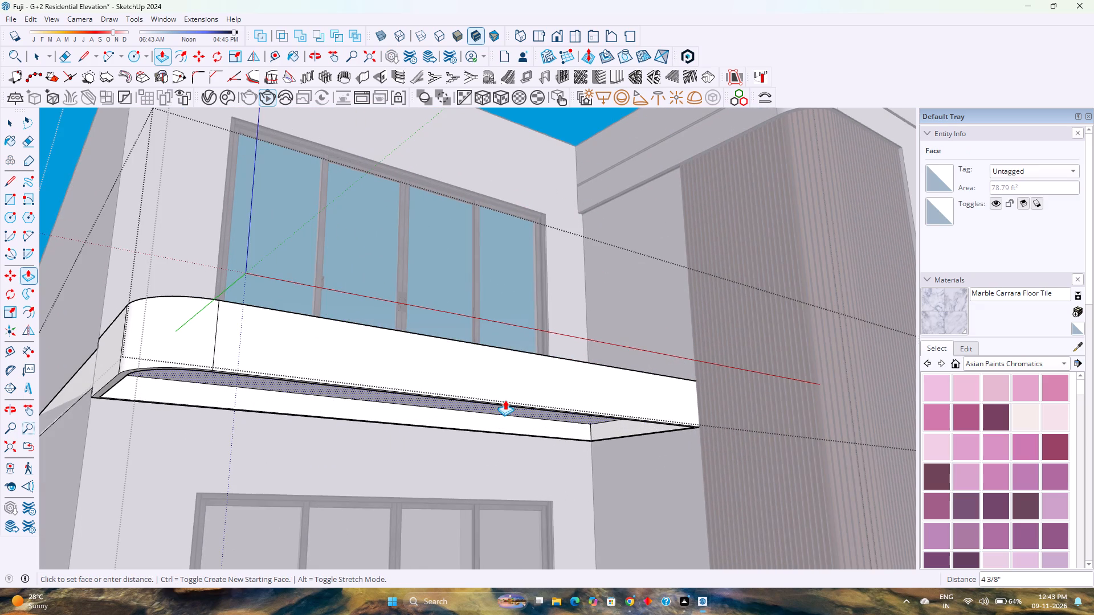
key(3)
key(Return)
scroll(509, 398, down, 3)
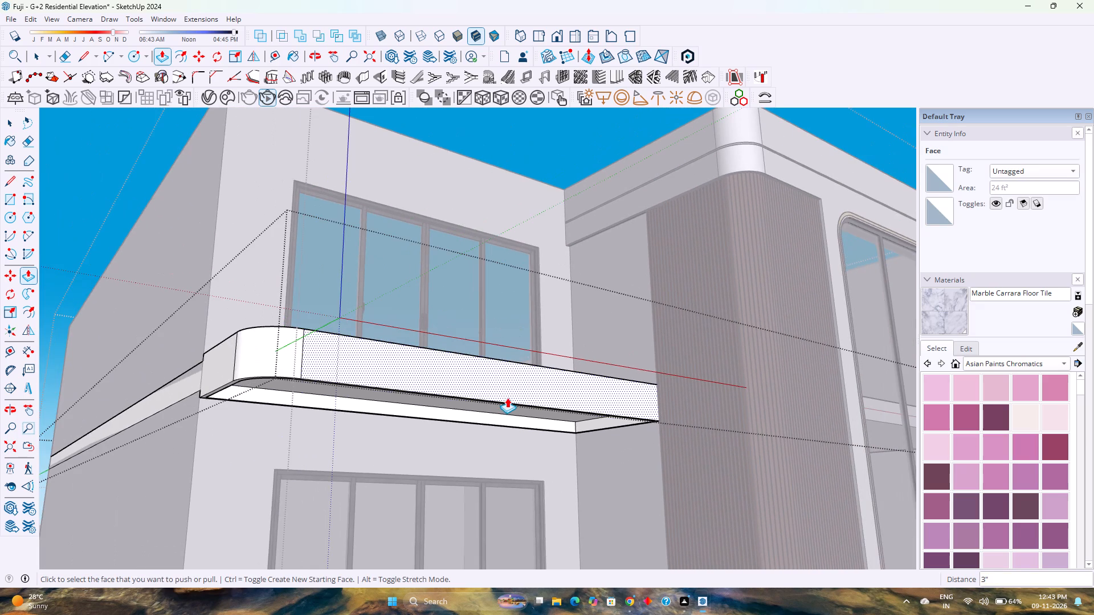
shift+middle_drag(517, 400, 583, 456)
middle_drag(587, 434, 557, 475)
middle_drag(552, 478, 440, 526)
scroll(444, 441, down, 4)
key(space)
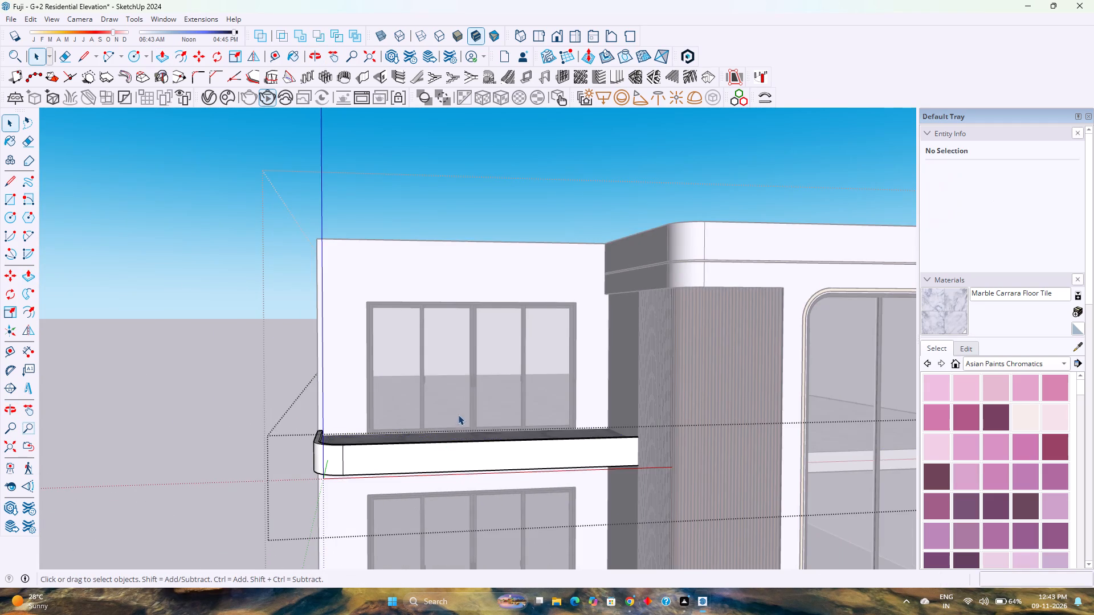
key(Escape)
Save the elevation model.
scroll(471, 392, down, 3)
middle_drag(471, 392, 456, 496)
scroll(443, 490, up, 2)
shift+middle_drag(438, 489, 537, 365)
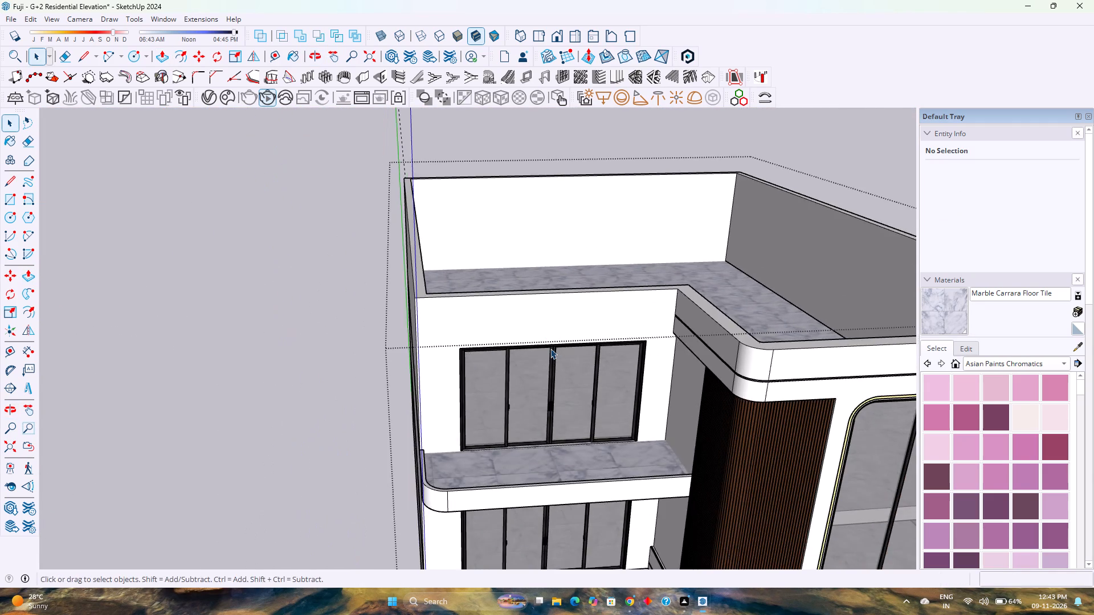
scroll(550, 348, down, 1)
middle_drag(551, 388, 438, 316)
scroll(368, 335, up, 4)
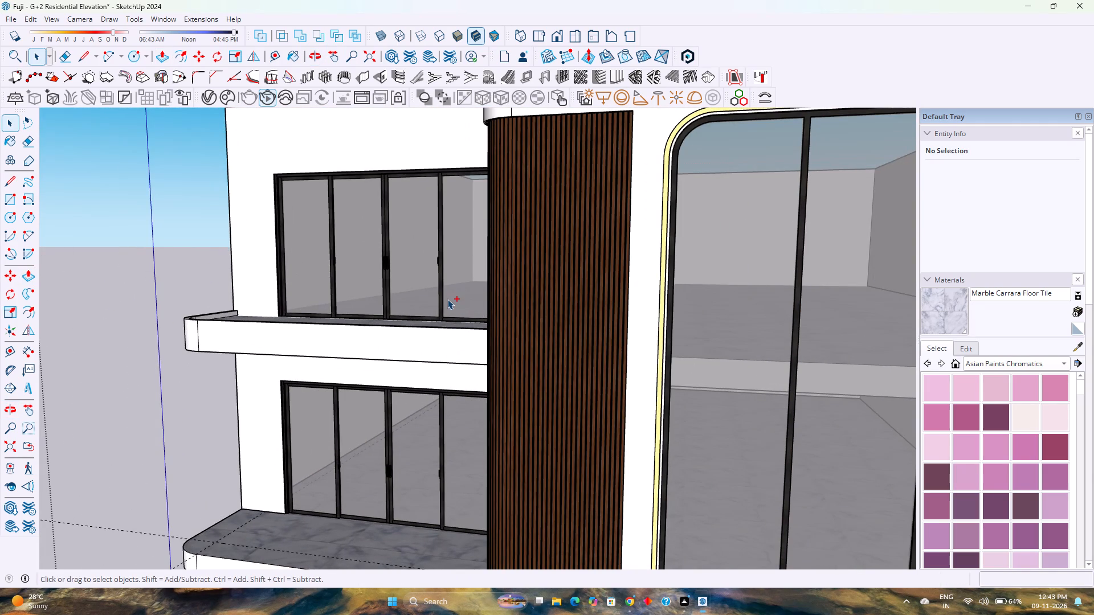
key(ctrl+s)
Delete all construction guides from the model.
scroll(456, 342, down, 13)
scroll(443, 366, up, 3)
middle_drag(443, 366, 464, 371)
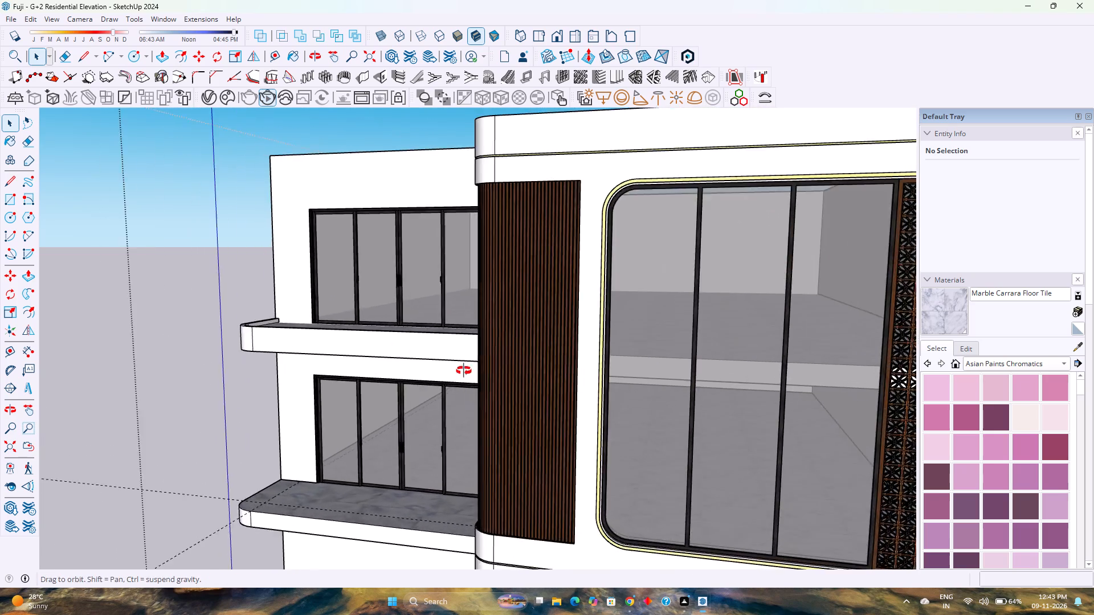
middle_drag(464, 371, 565, 354)
scroll(565, 354, down, 7)
middle_drag(665, 400, 598, 411)
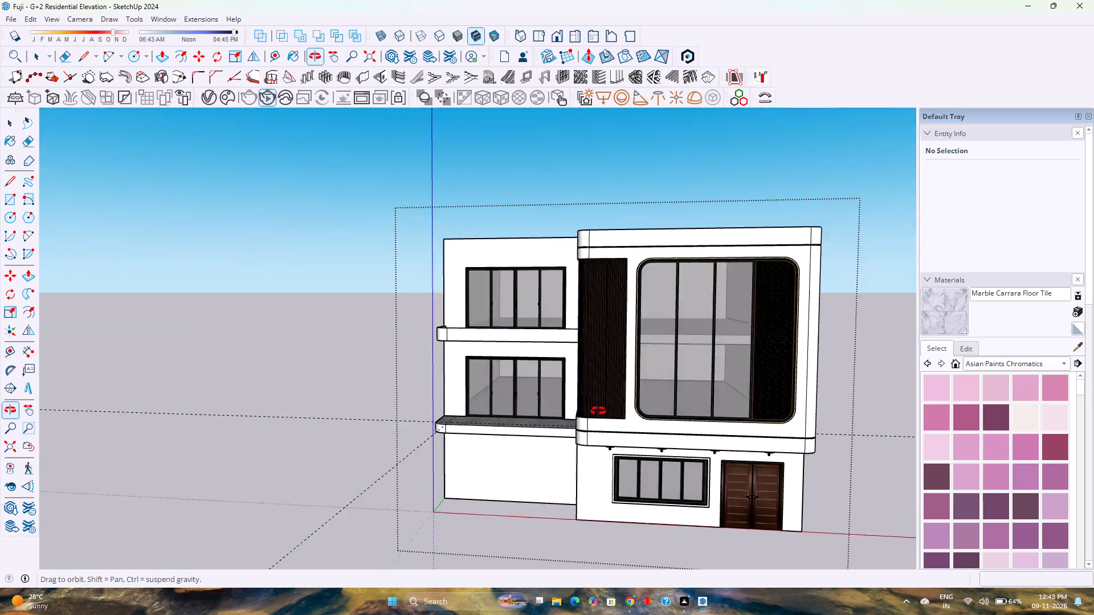
middle_drag(598, 411, 668, 456)
middle_click(668, 455)
click(25, 21)
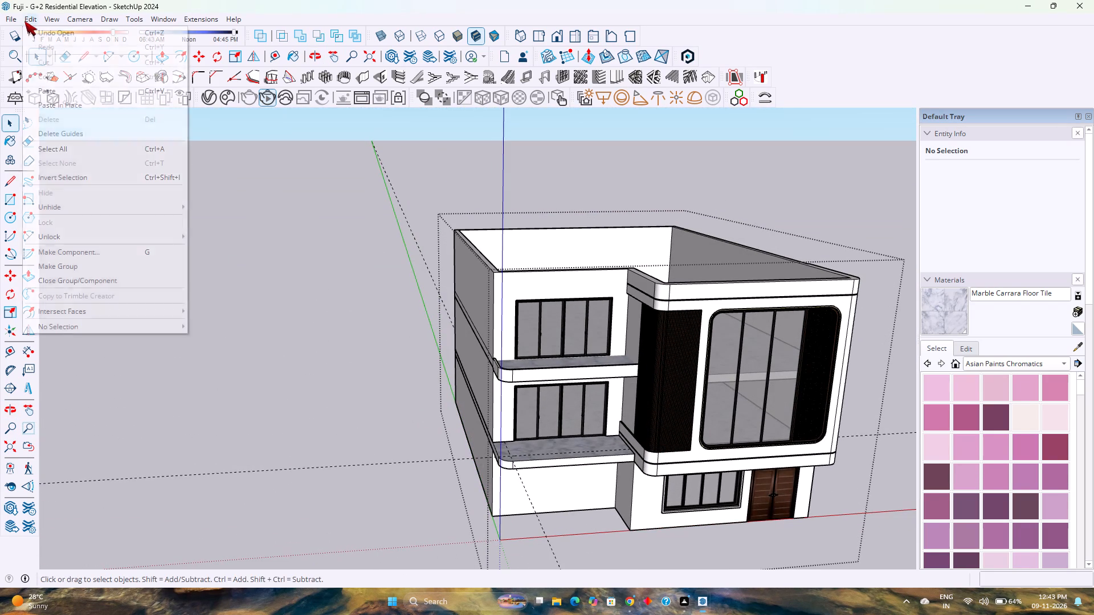
click(97, 128)
Inspect the building from all sides and examine where the upper balcony's curb meets the side wall.
scroll(313, 273, down, 2)
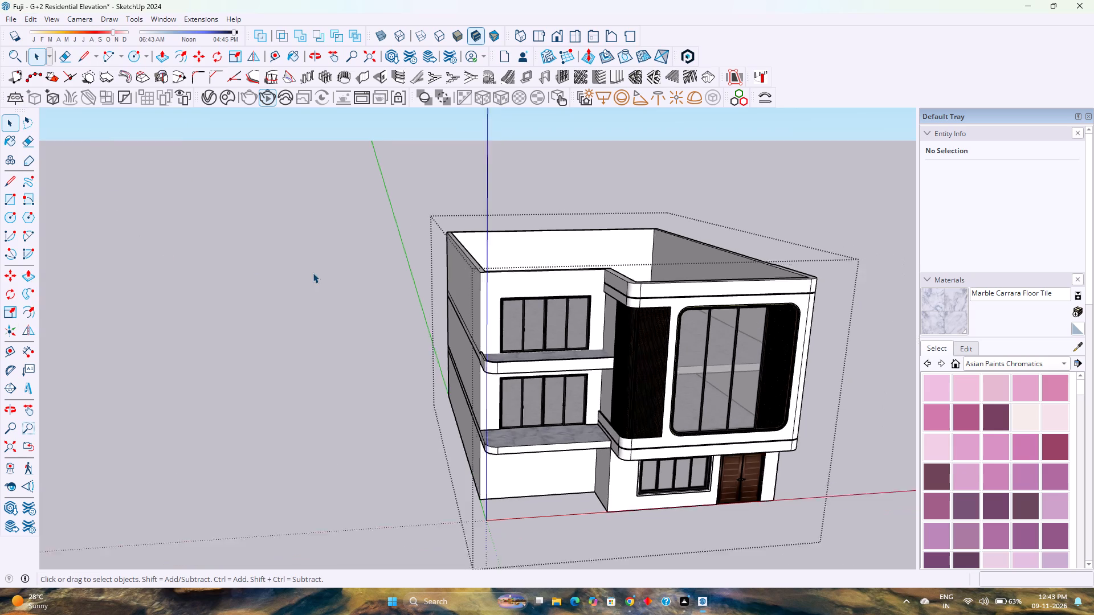
scroll(313, 273, down, 2)
middle_click(454, 322)
middle_drag(454, 322, 251, 412)
middle_click(251, 412)
scroll(264, 384, down, 2)
middle_drag(440, 358, 113, 436)
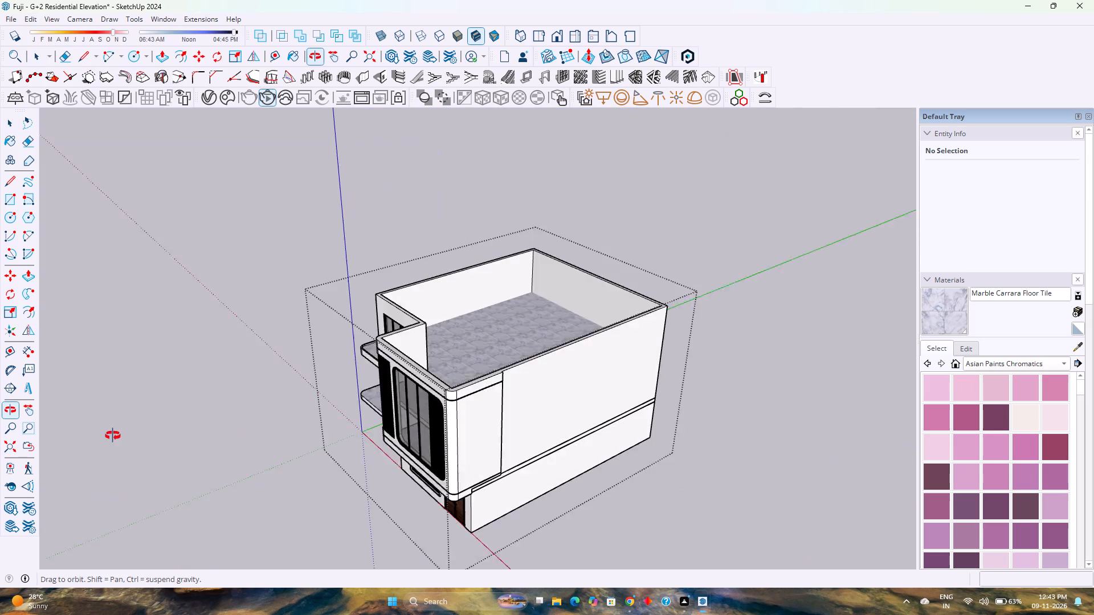
middle_drag(113, 436, 135, 468)
middle_drag(165, 522, 442, 348)
scroll(442, 348, up, 3)
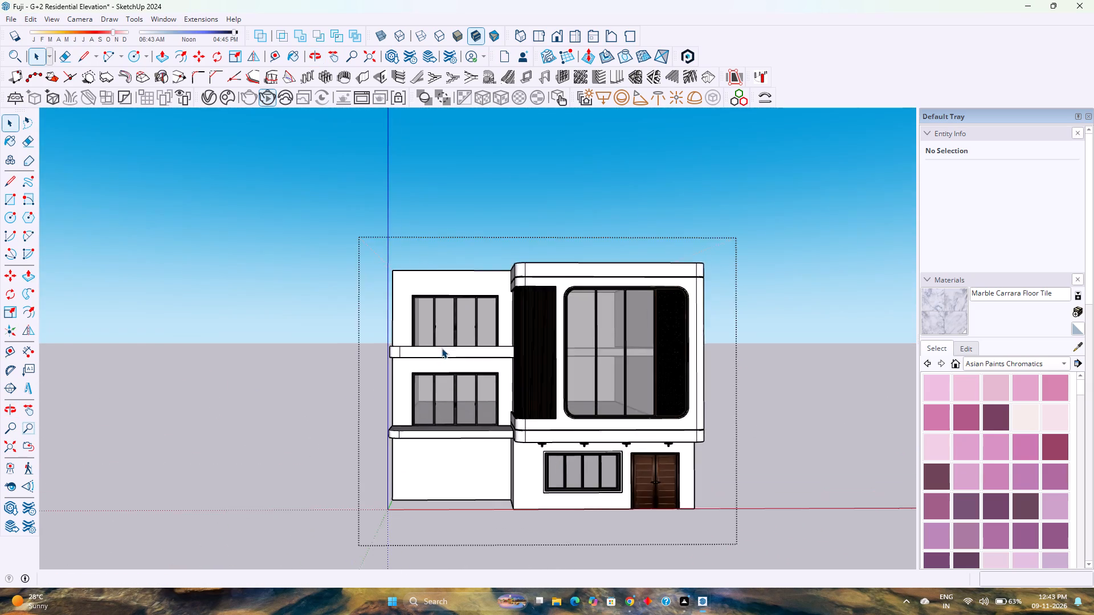
middle_drag(442, 348, 324, 542)
middle_drag(325, 544, 586, 521)
scroll(500, 359, up, 4)
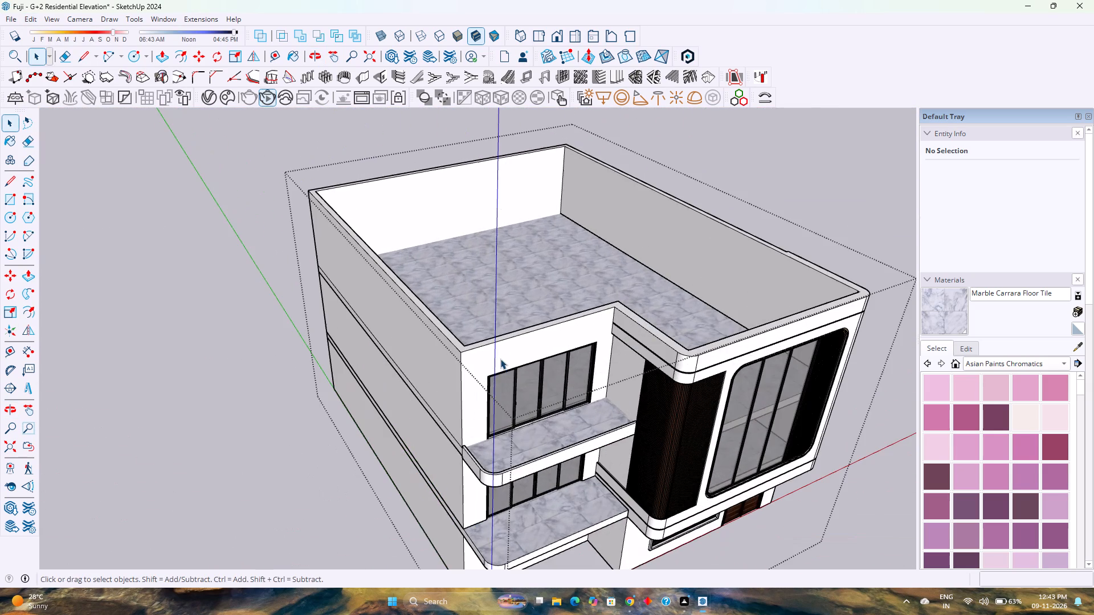
scroll(462, 481, up, 8)
scroll(450, 425, up, 2)
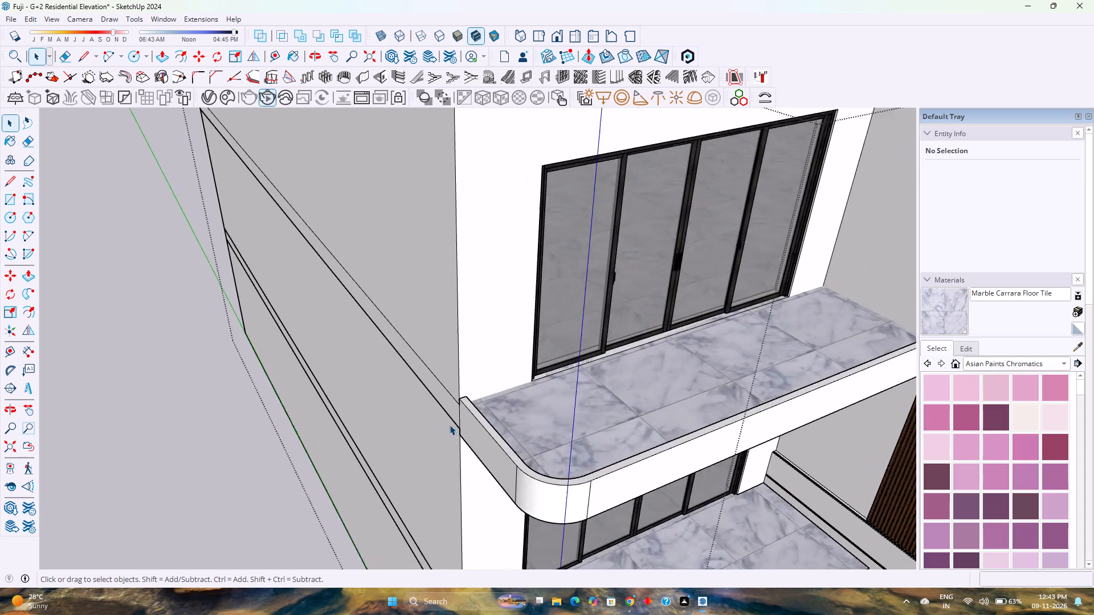
scroll(450, 425, up, 11)
scroll(454, 421, down, 3)
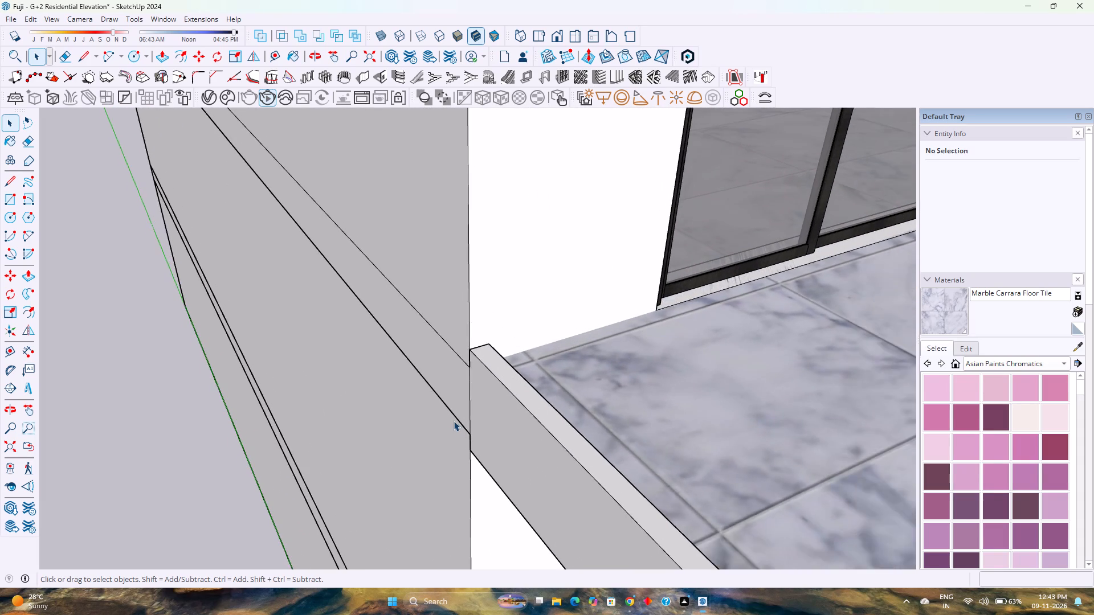
Examine the upper balcony from the curb end to the sliding door's threshold and the marble floor beside it.
scroll(454, 421, down, 2)
scroll(443, 382, up, 4)
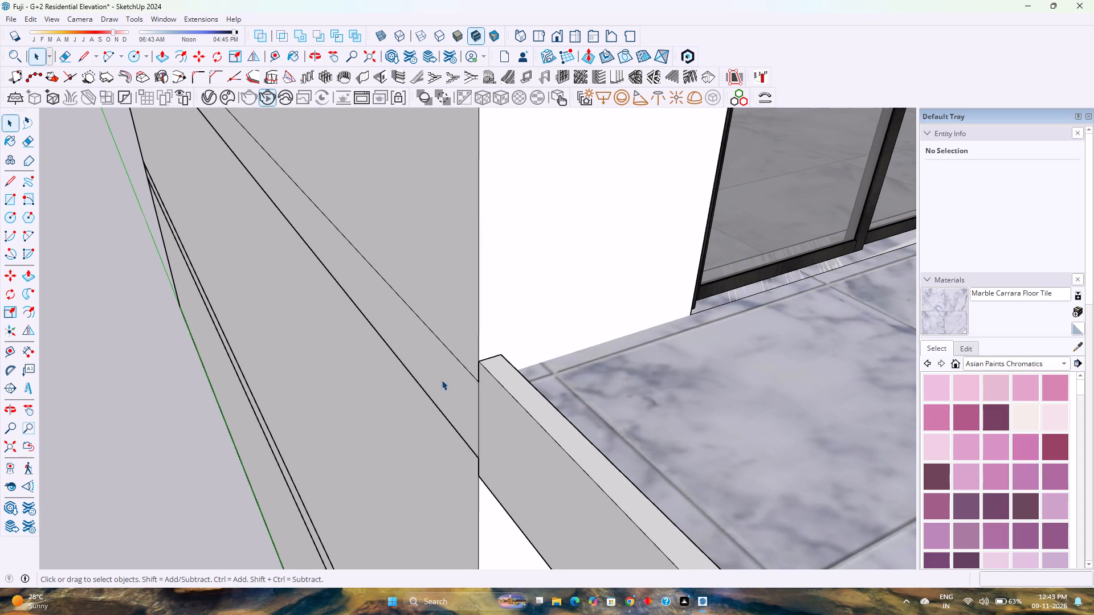
scroll(442, 380, down, 11)
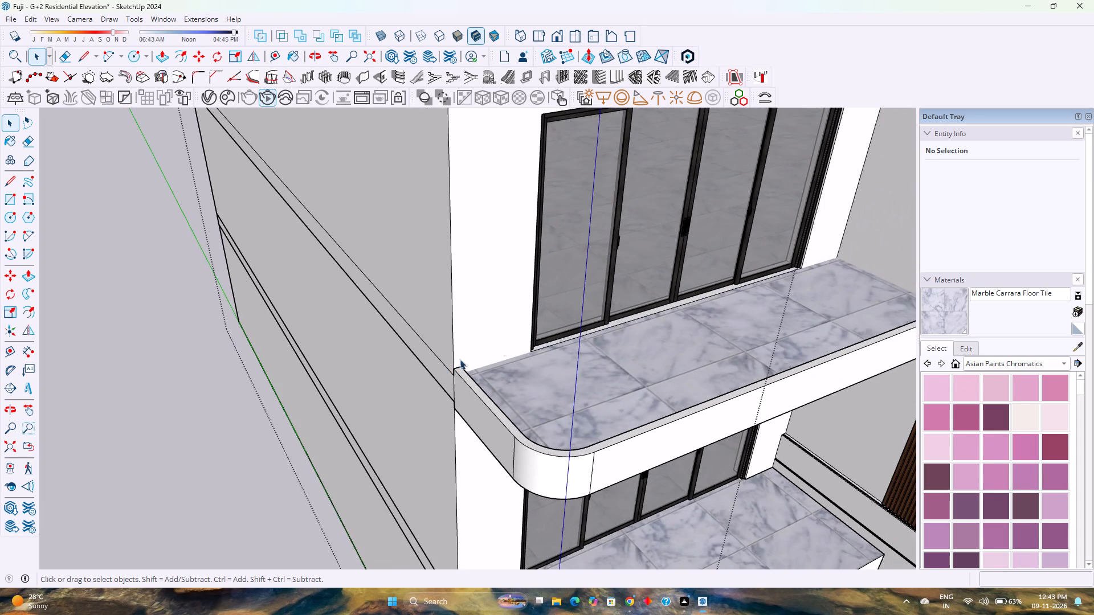
scroll(643, 316, up, 3)
scroll(586, 336, up, 12)
middle_drag(568, 354, 267, 403)
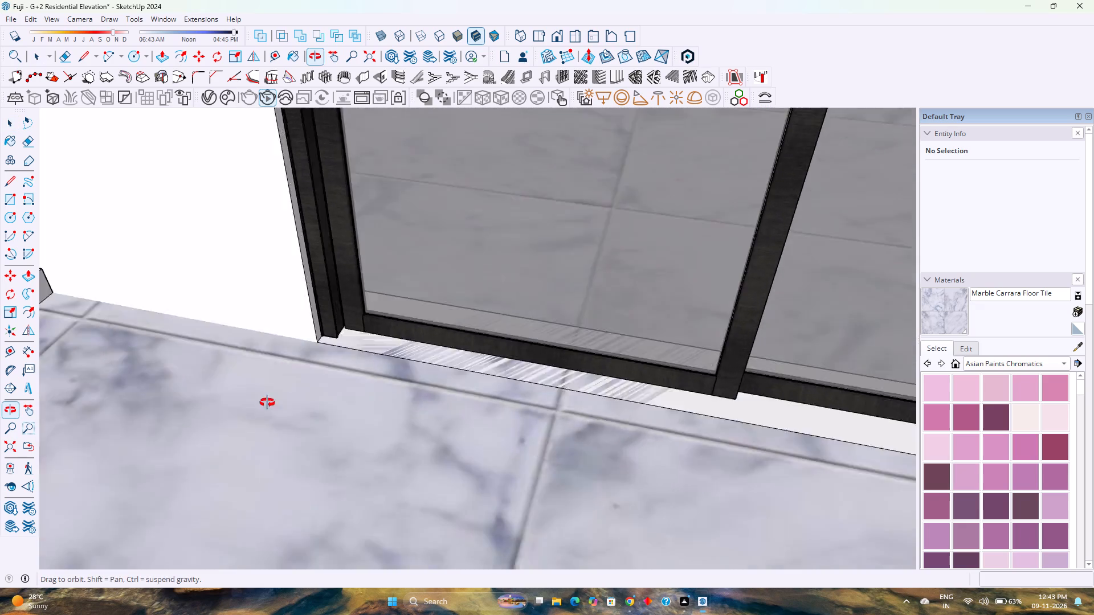
middle_drag(267, 403, 213, 408)
middle_click(213, 408)
scroll(442, 344, up, 3)
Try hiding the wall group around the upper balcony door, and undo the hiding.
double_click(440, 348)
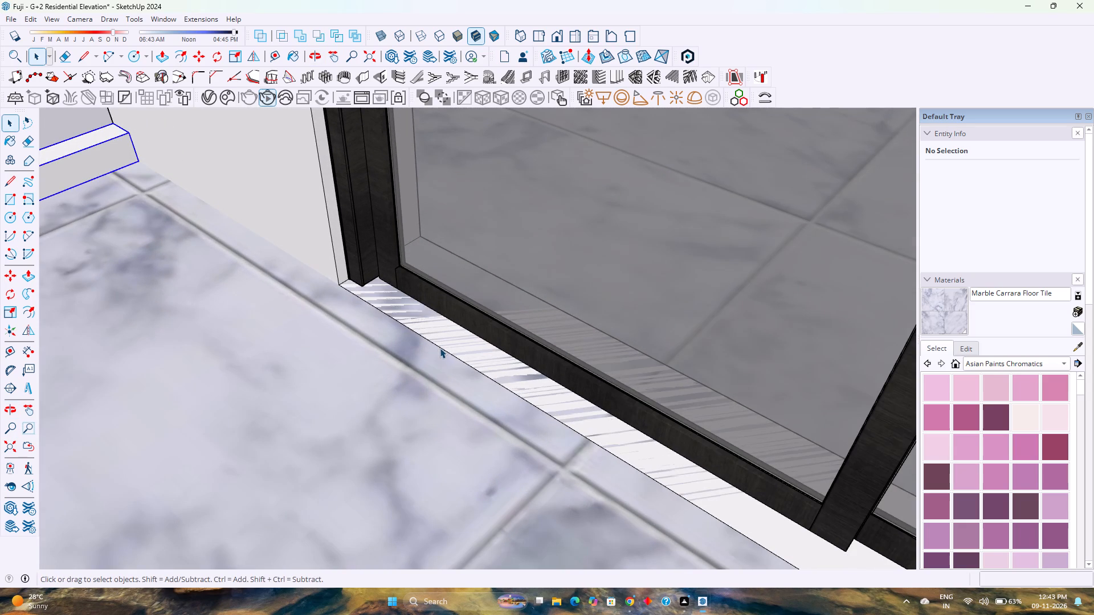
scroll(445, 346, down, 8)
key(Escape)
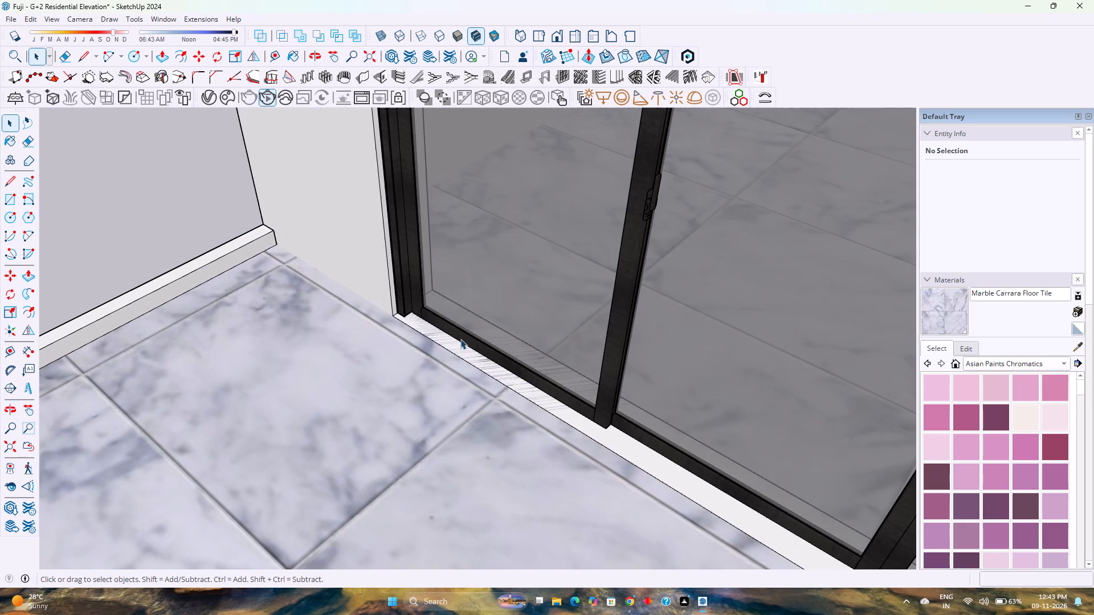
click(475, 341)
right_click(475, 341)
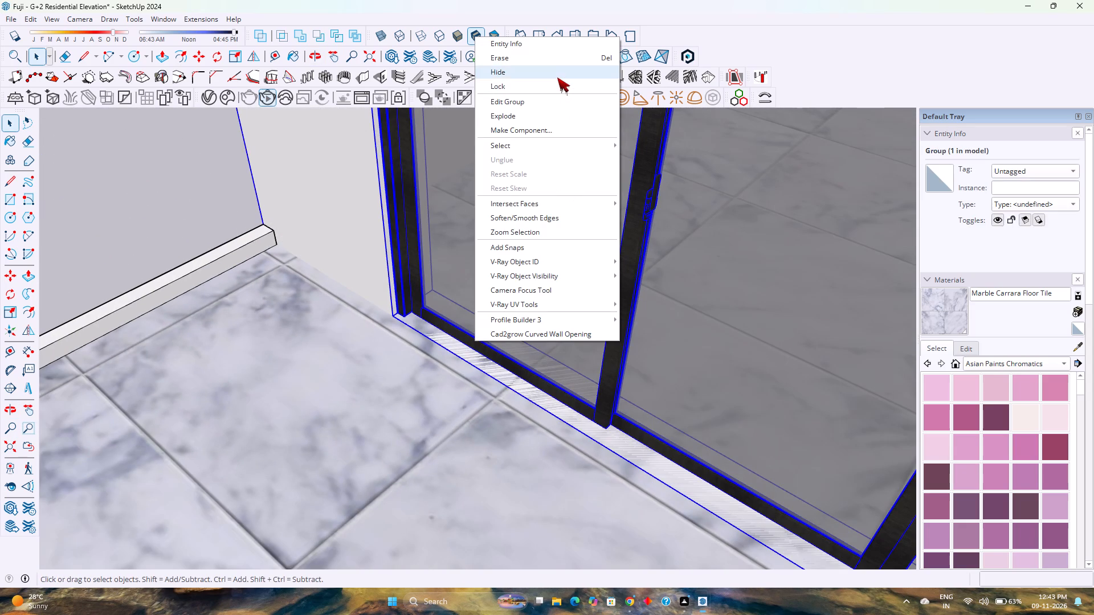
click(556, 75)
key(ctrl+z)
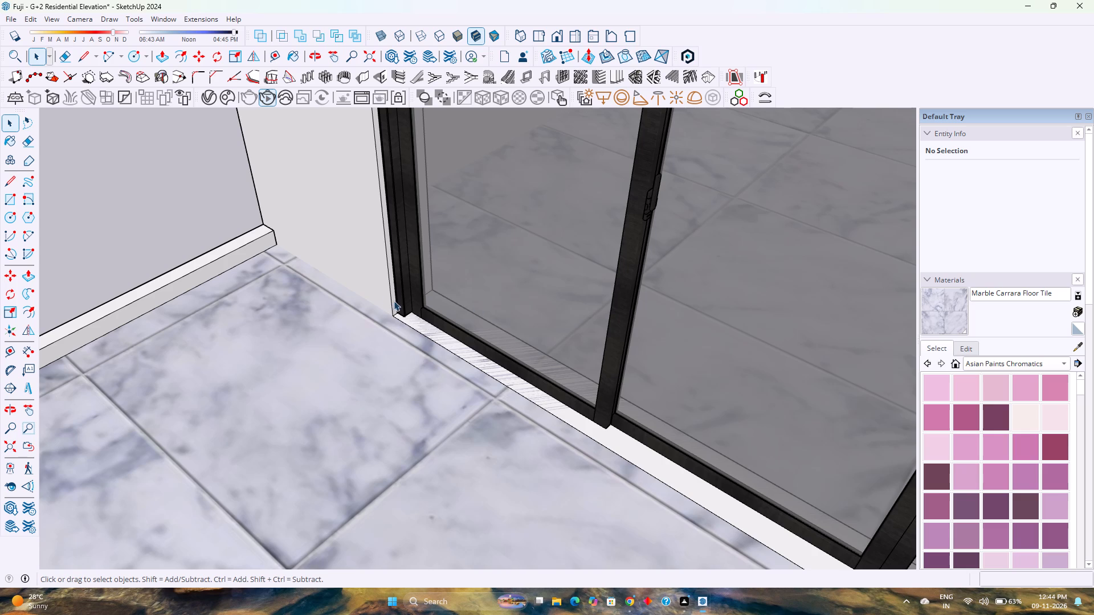
Open the wall group and hide the sliding door components in the upper balcony opening.
double_click(383, 256)
scroll(385, 257, up, 3)
click(410, 272)
right_click(410, 272)
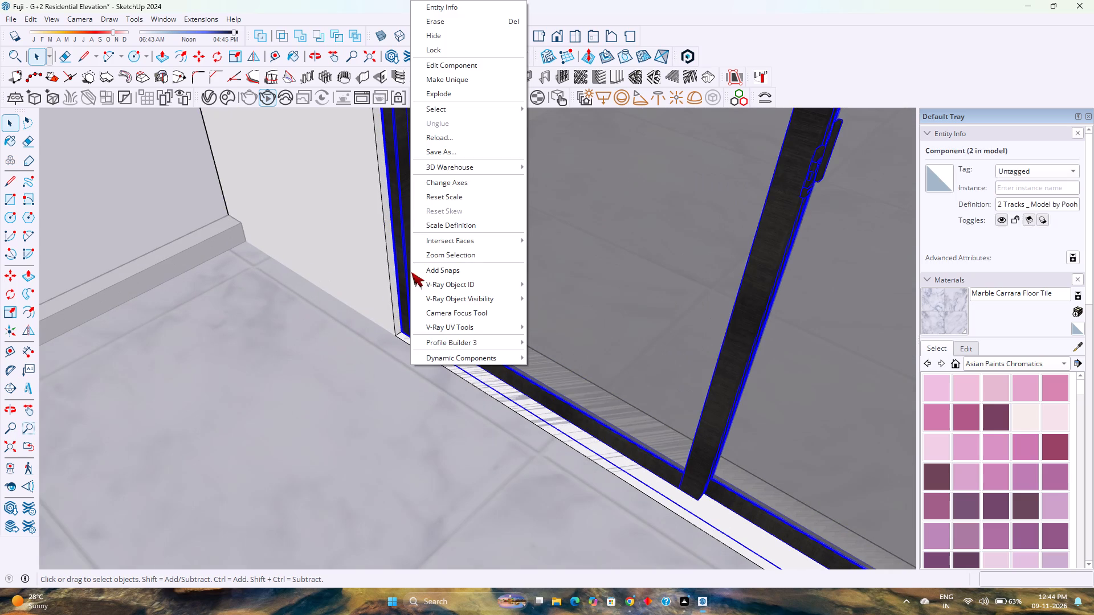
click(491, 35)
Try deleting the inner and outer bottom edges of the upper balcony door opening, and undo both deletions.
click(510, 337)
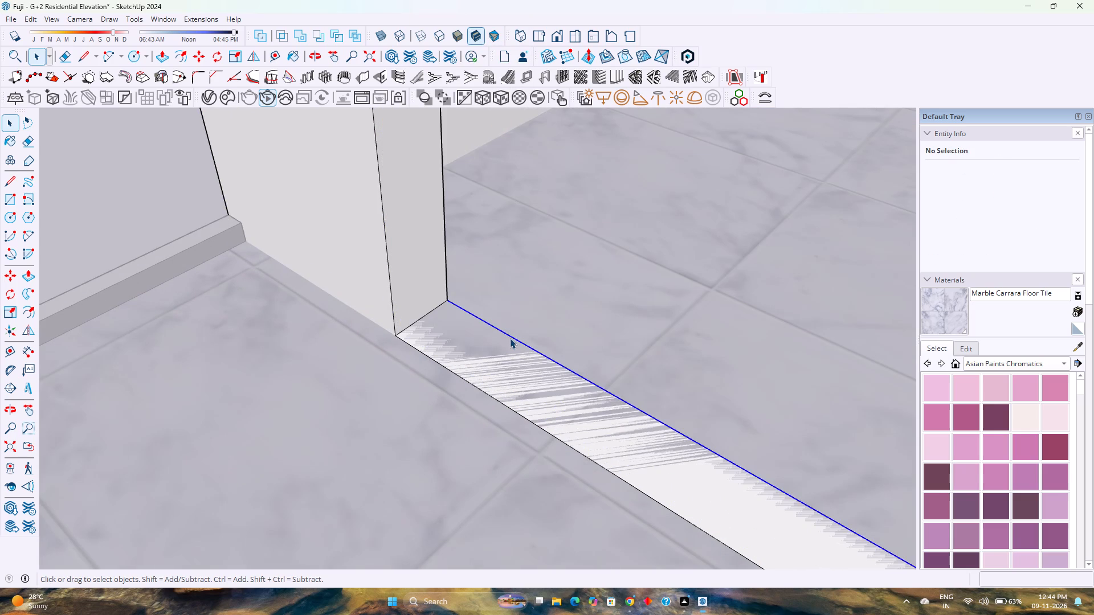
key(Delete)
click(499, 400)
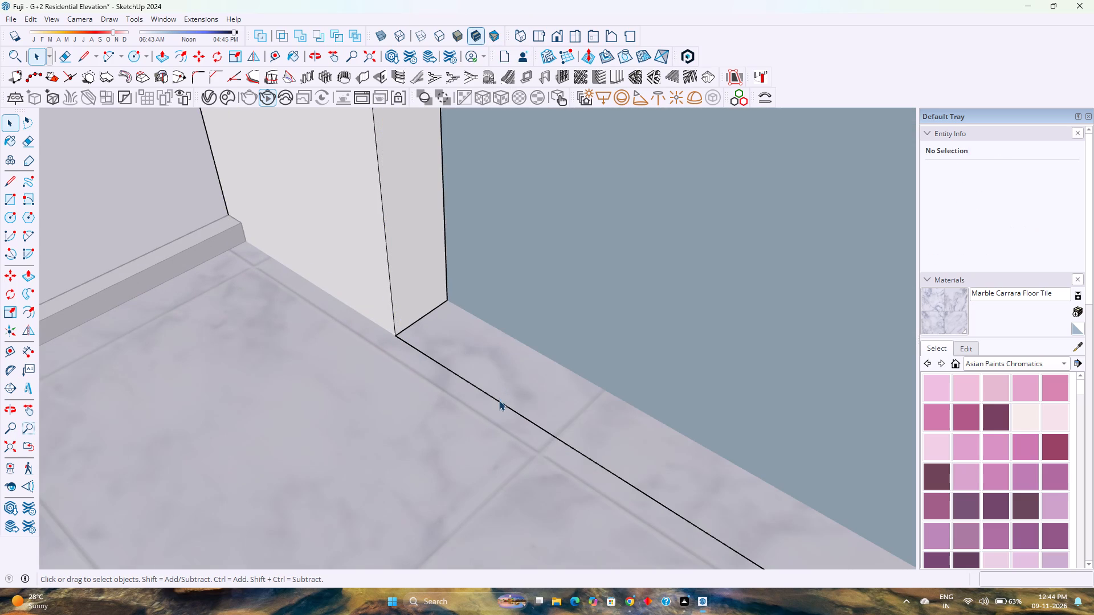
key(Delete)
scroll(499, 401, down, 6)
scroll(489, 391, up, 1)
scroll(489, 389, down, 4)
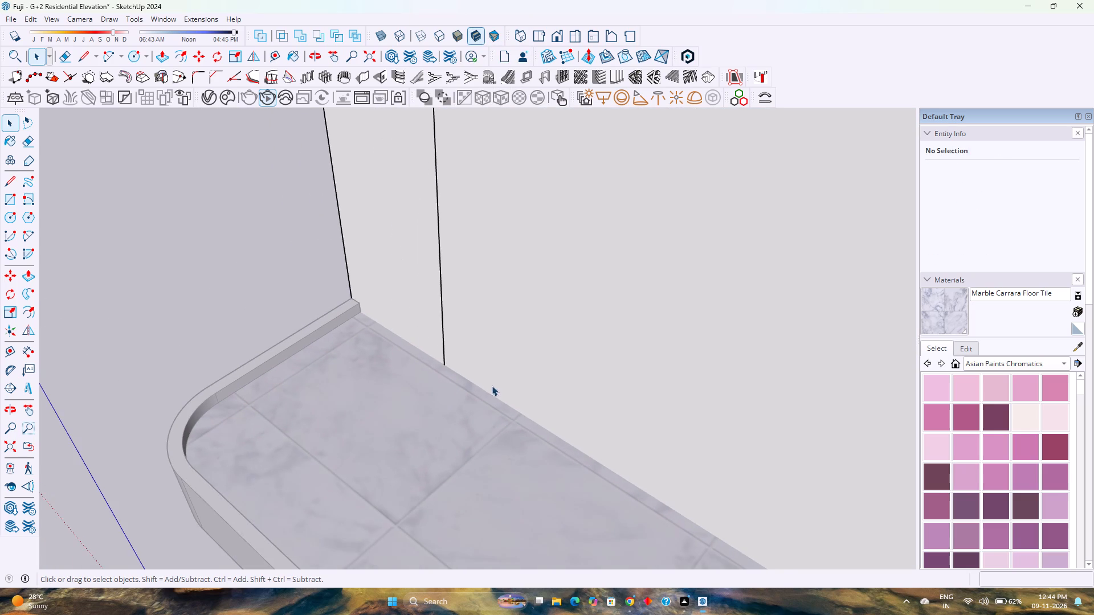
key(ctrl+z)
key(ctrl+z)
Delete the upper opening's threshold face and its inner and outer bottom edges, and close the wall group.
scroll(491, 376, down, 5)
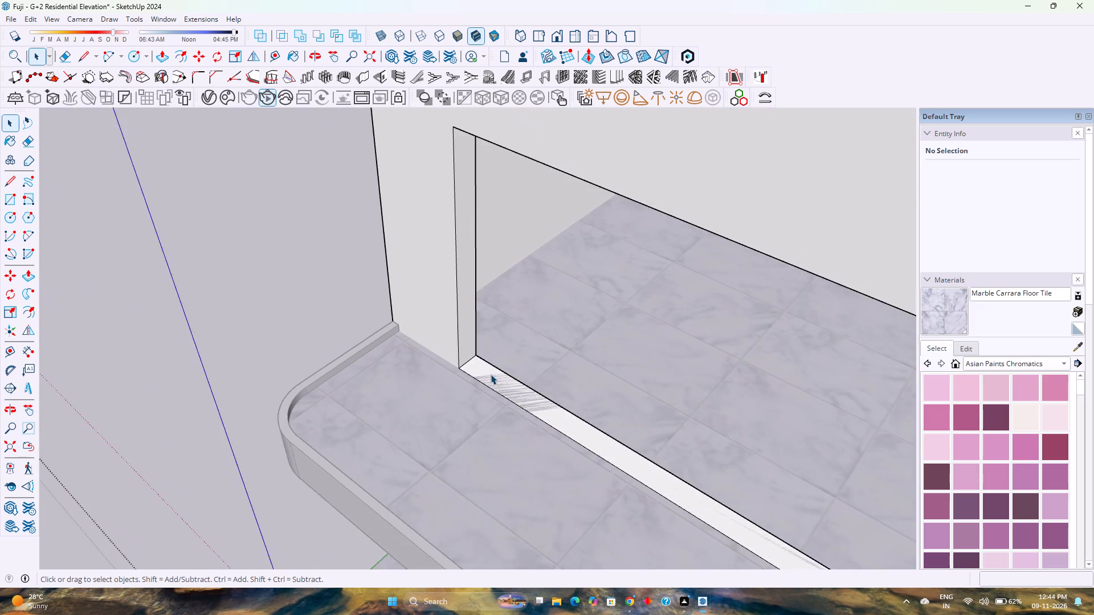
scroll(491, 374, down, 3)
middle_drag(517, 375, 628, 372)
middle_drag(635, 373, 737, 388)
middle_click(741, 389)
scroll(697, 401, up, 2)
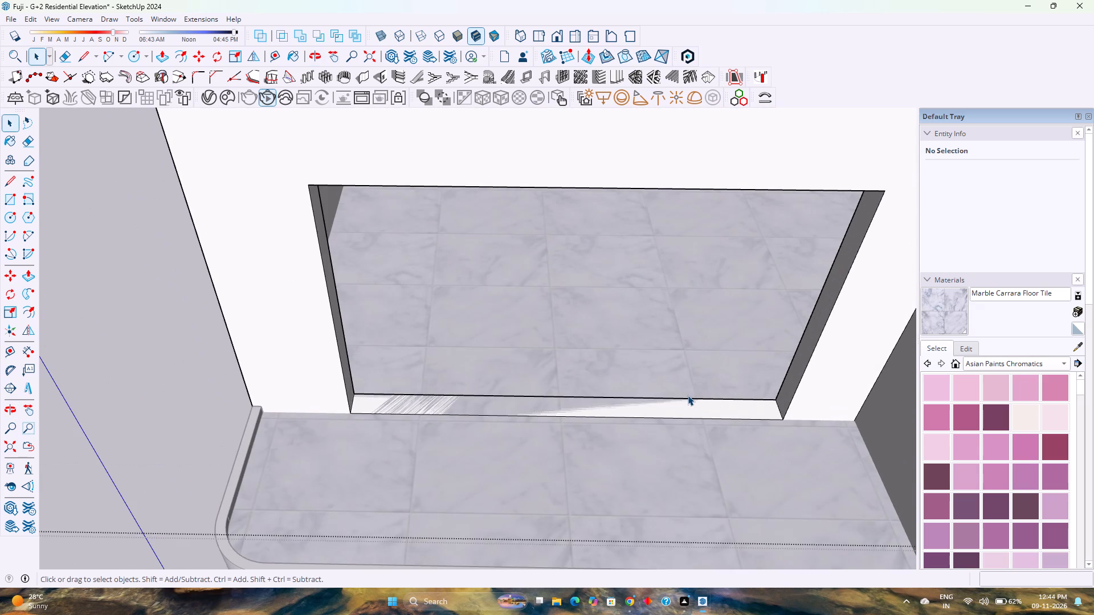
click(689, 408)
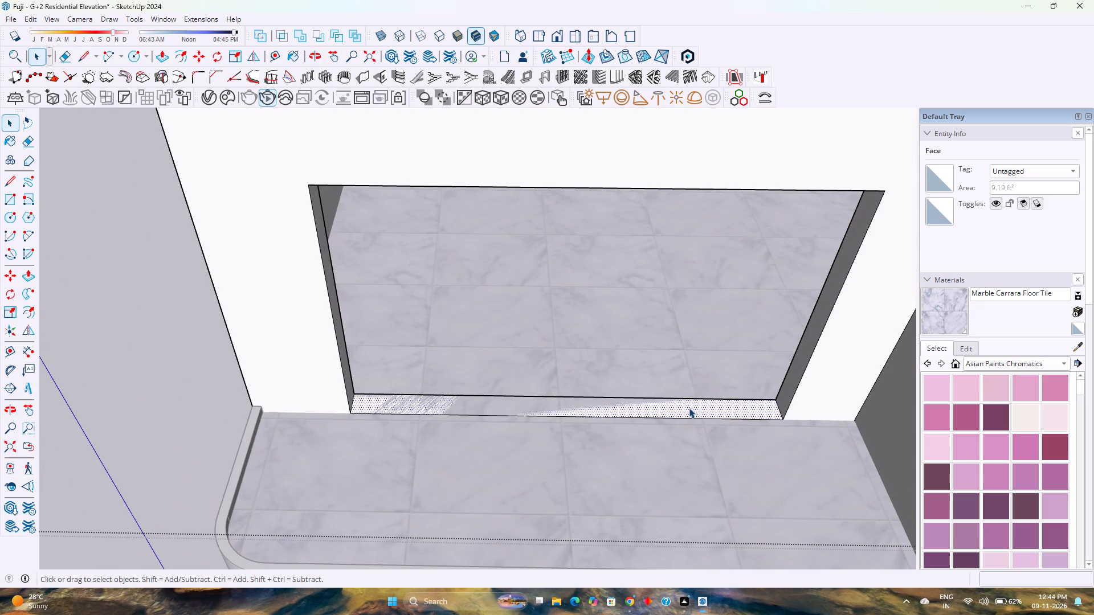
key(Delete)
click(684, 397)
key(Delete)
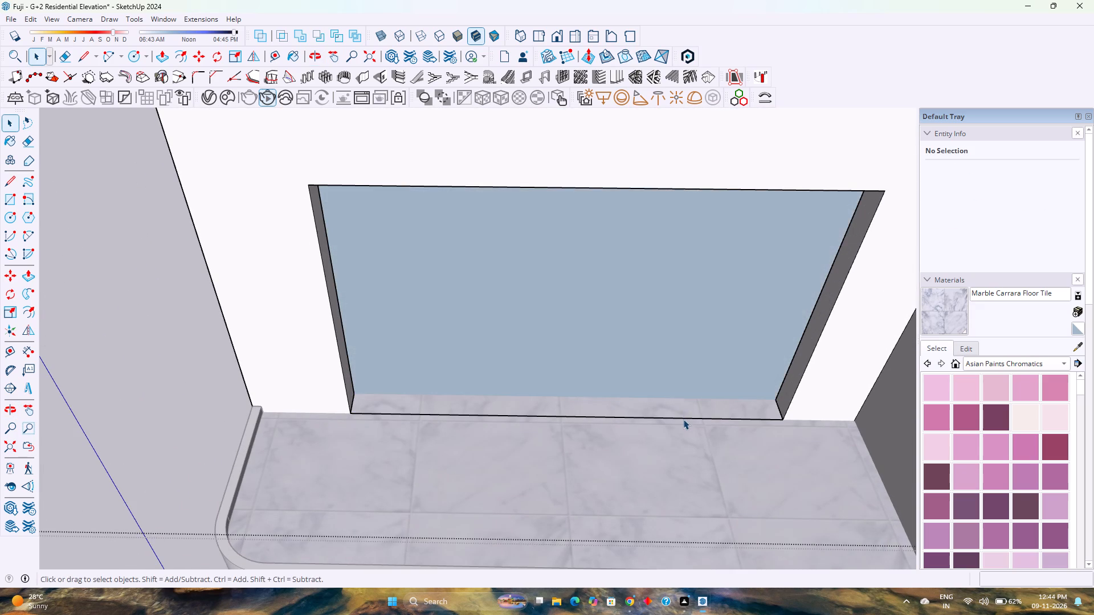
click(683, 419)
key(Delete)
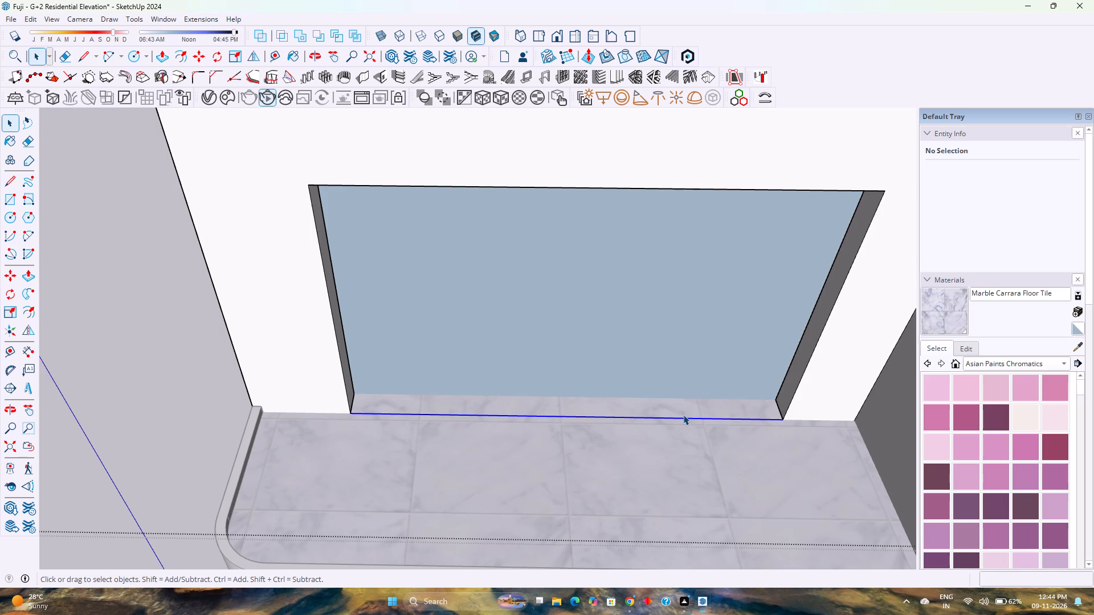
key(Delete)
scroll(684, 418, down, 7)
key(Escape)
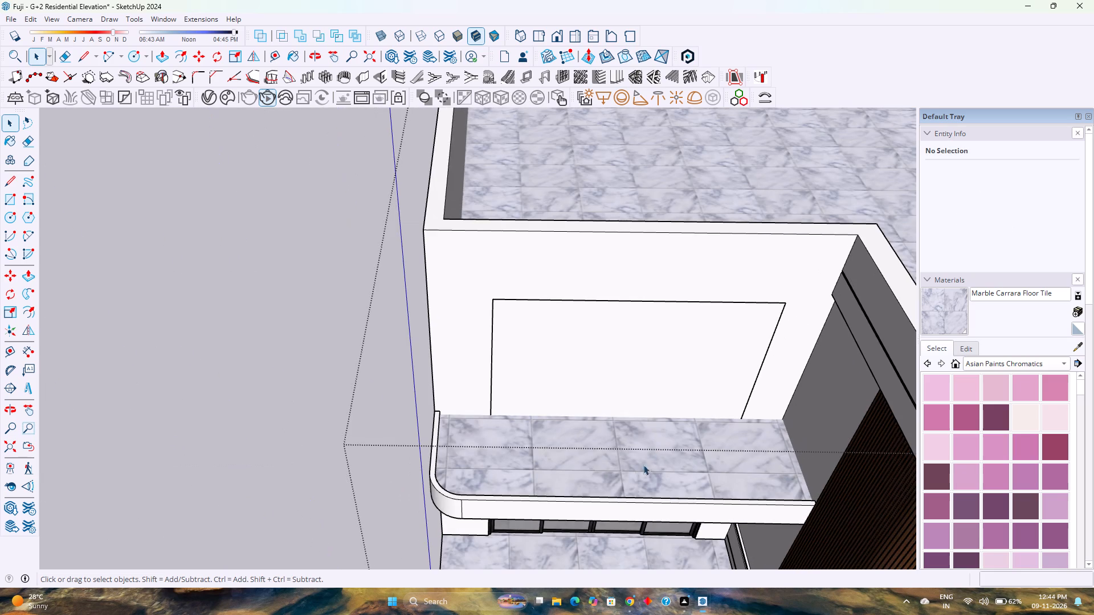
Reopen the wall group and draw a 12' 3" by 7' 6" rectangle over the upper balcony door outline.
click(627, 482)
middle_drag(572, 381, 568, 367)
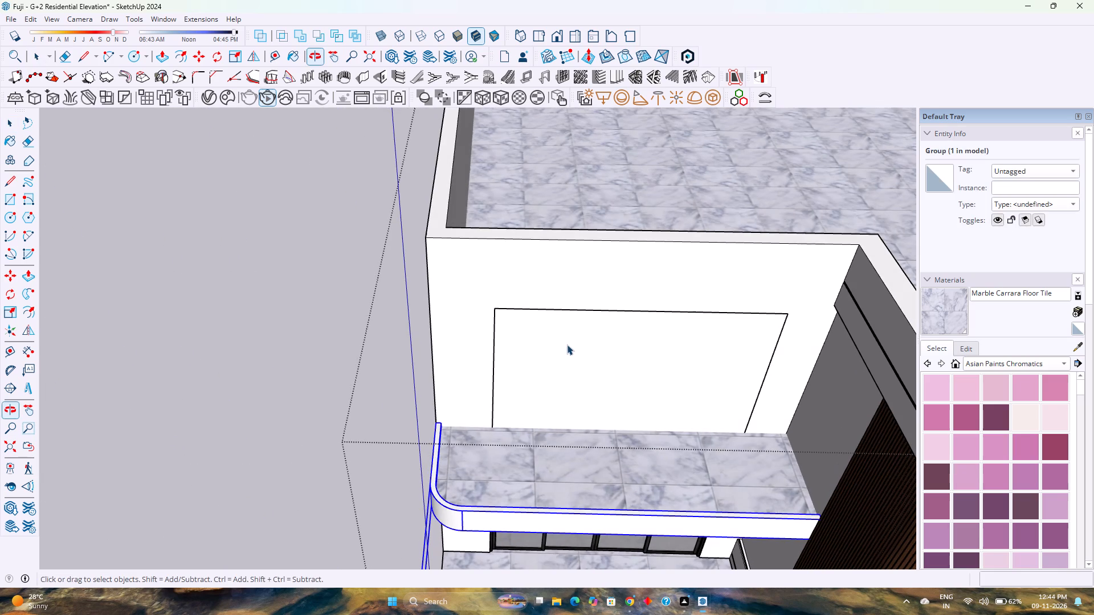
double_click(567, 344)
scroll(567, 344, up, 2)
click(567, 344)
scroll(569, 351, up, 2)
middle_drag(569, 351, 519, 311)
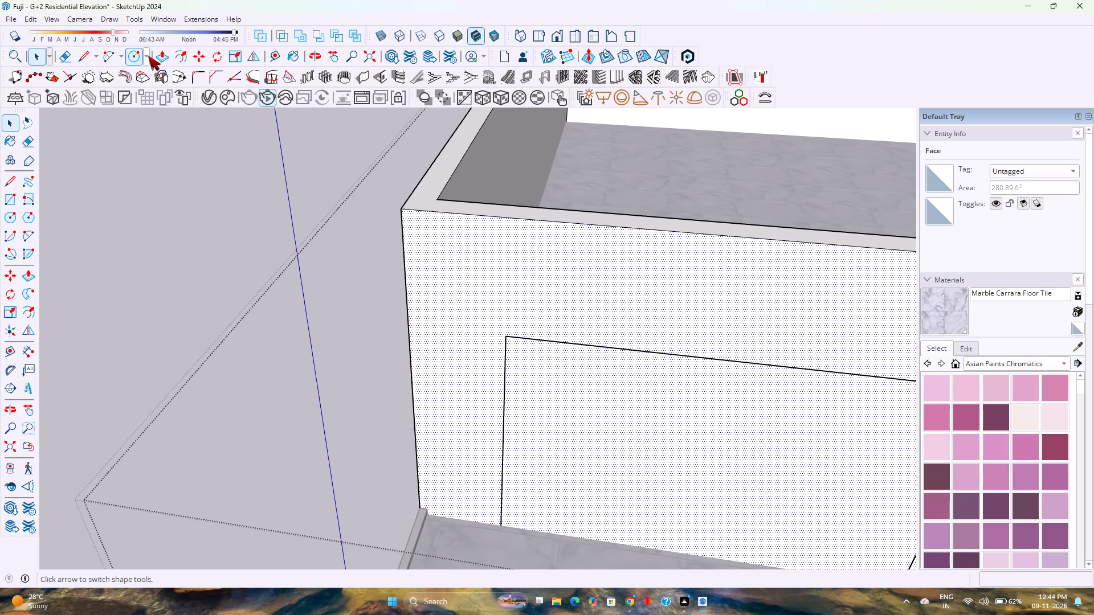
key(r)
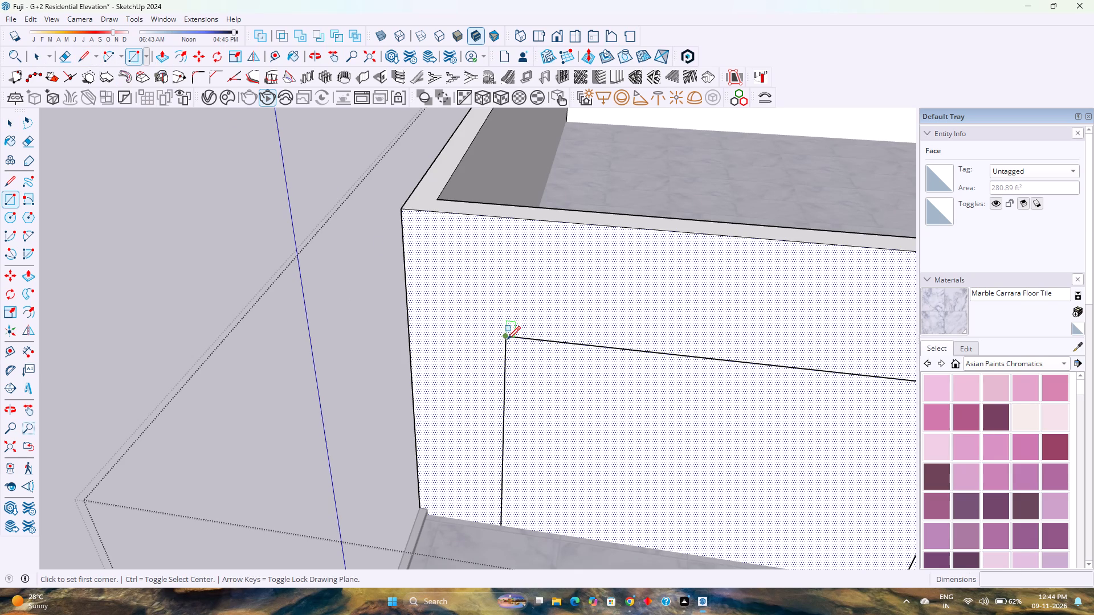
click(507, 339)
scroll(626, 432, down, 5)
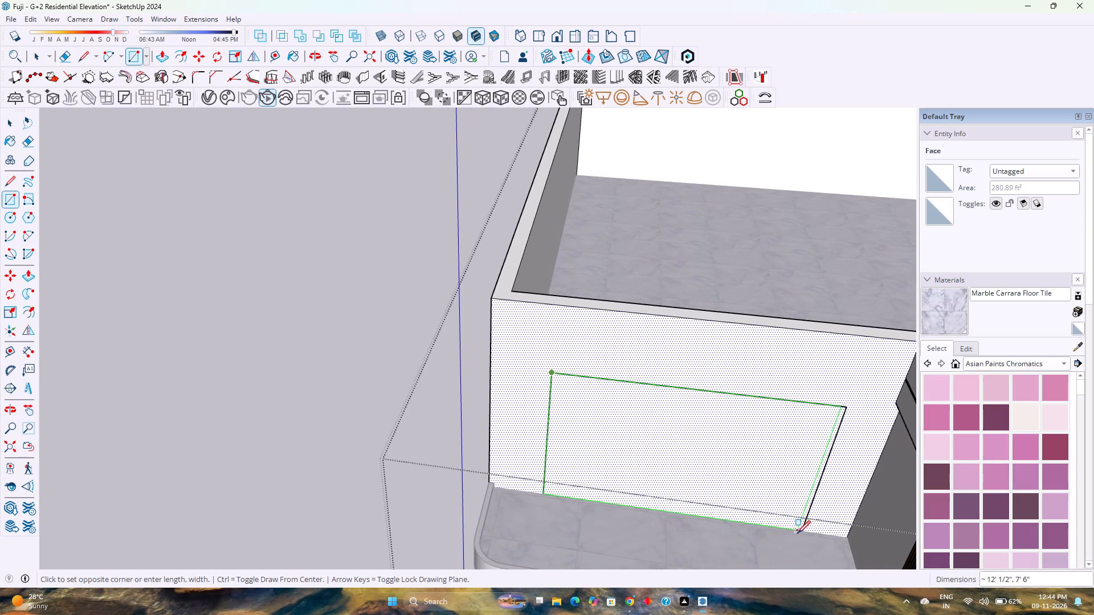
click(801, 531)
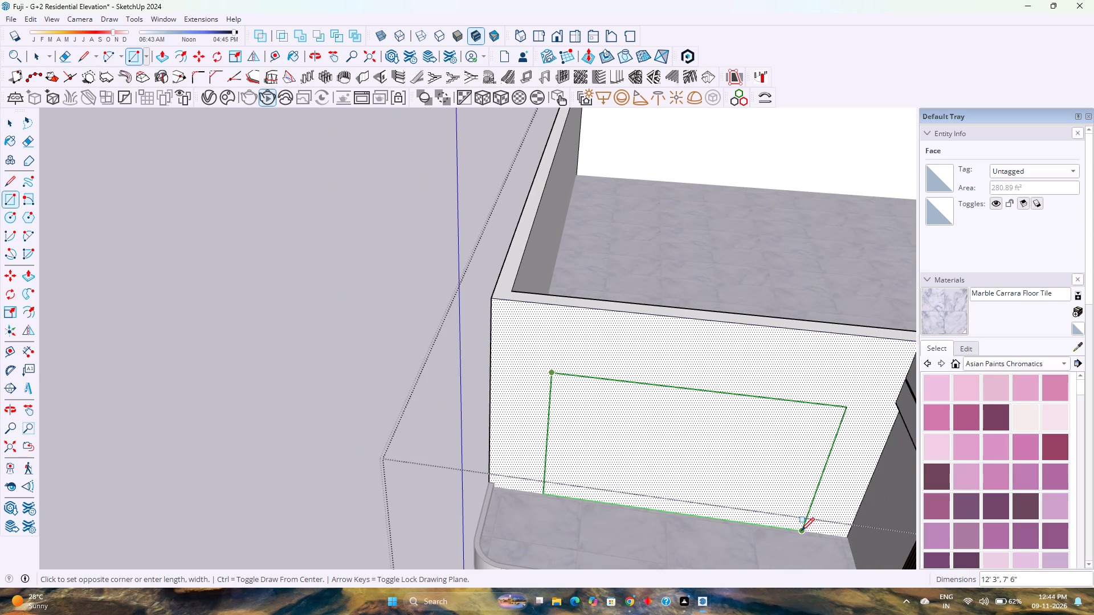
Push the redrawn door rectangle 9" into the wall.
key(space)
click(708, 458)
key(p)
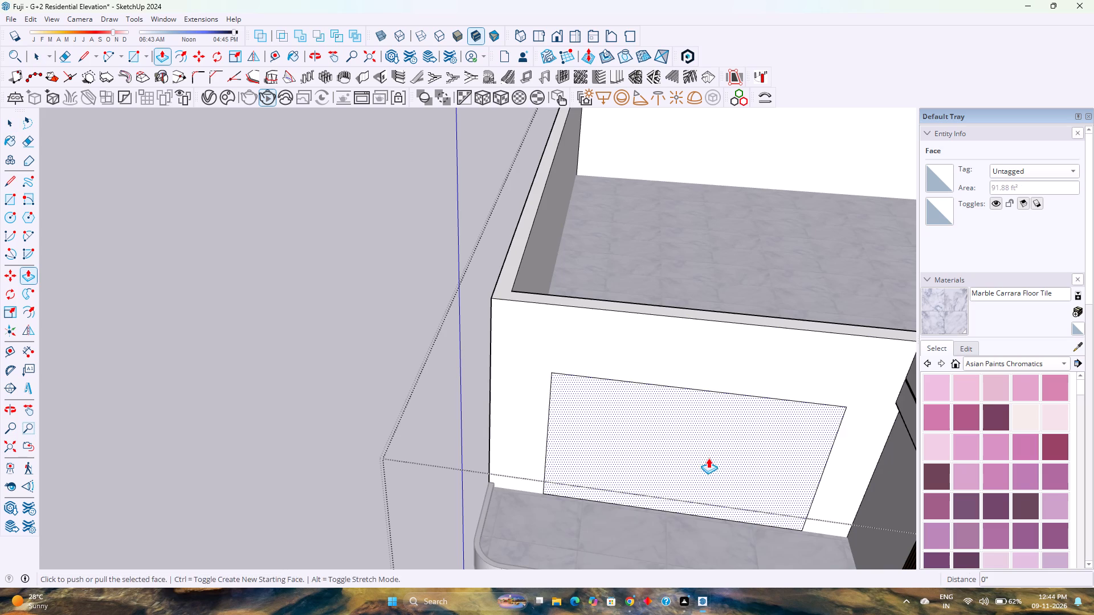
click(708, 458)
key(9)
key(Return)
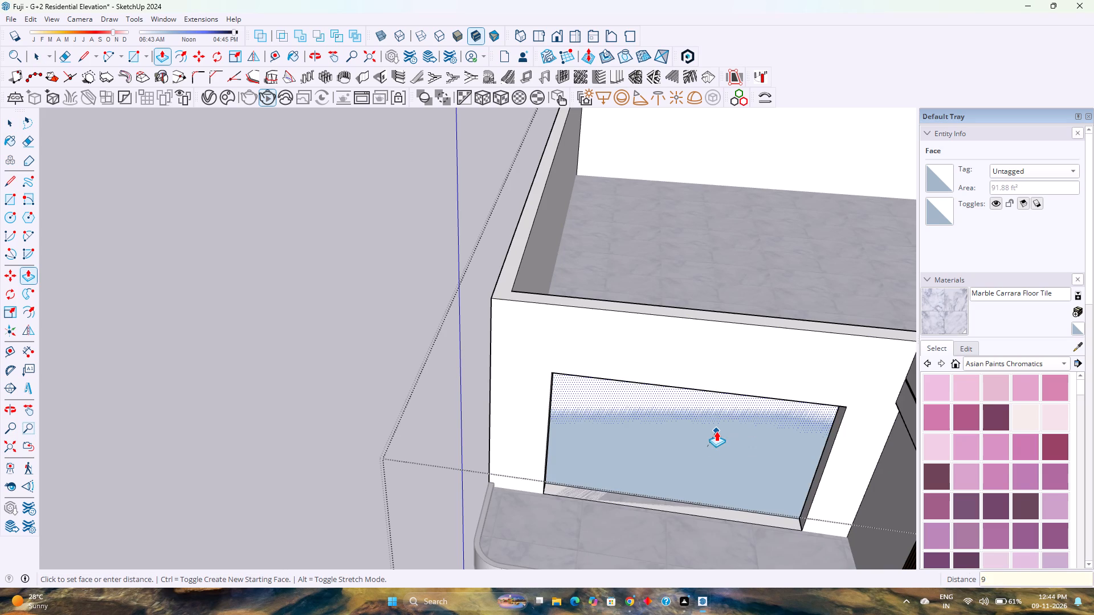
key(space)
Delete the leftover face on the room side of the upper door opening and close the wall group.
middle_drag(721, 433, 359, 495)
scroll(419, 470, down, 3)
middle_drag(635, 466, 624, 464)
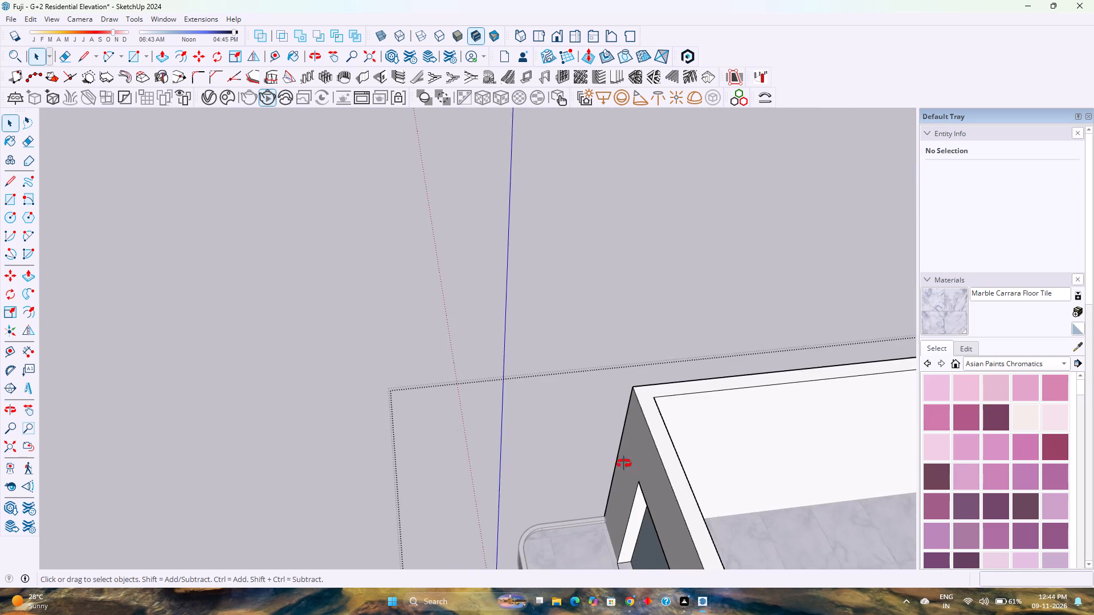
middle_drag(624, 464, 455, 416)
scroll(451, 407, down, 9)
shift+middle_drag(503, 503, 559, 357)
middle_drag(585, 413, 562, 408)
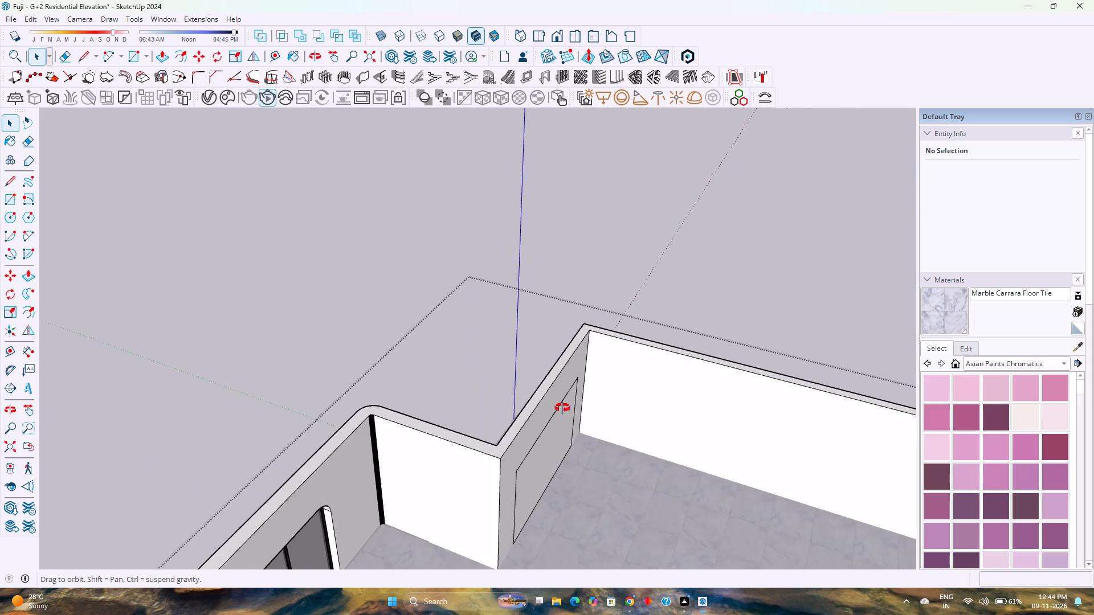
middle_drag(562, 408, 524, 396)
click(515, 429)
key(Delete)
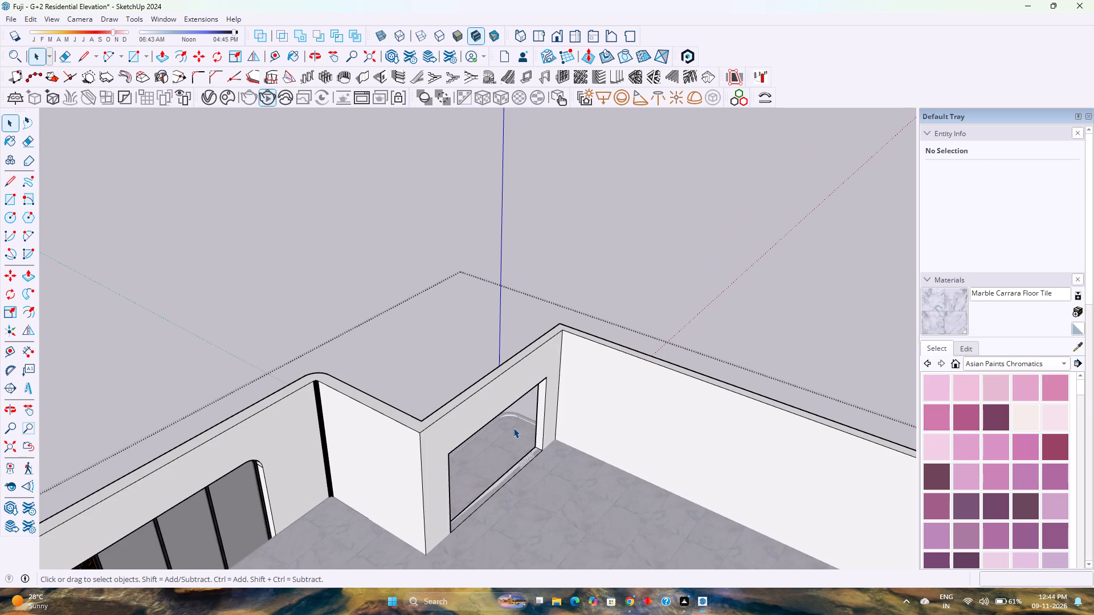
scroll(500, 478, up, 10)
click(521, 474)
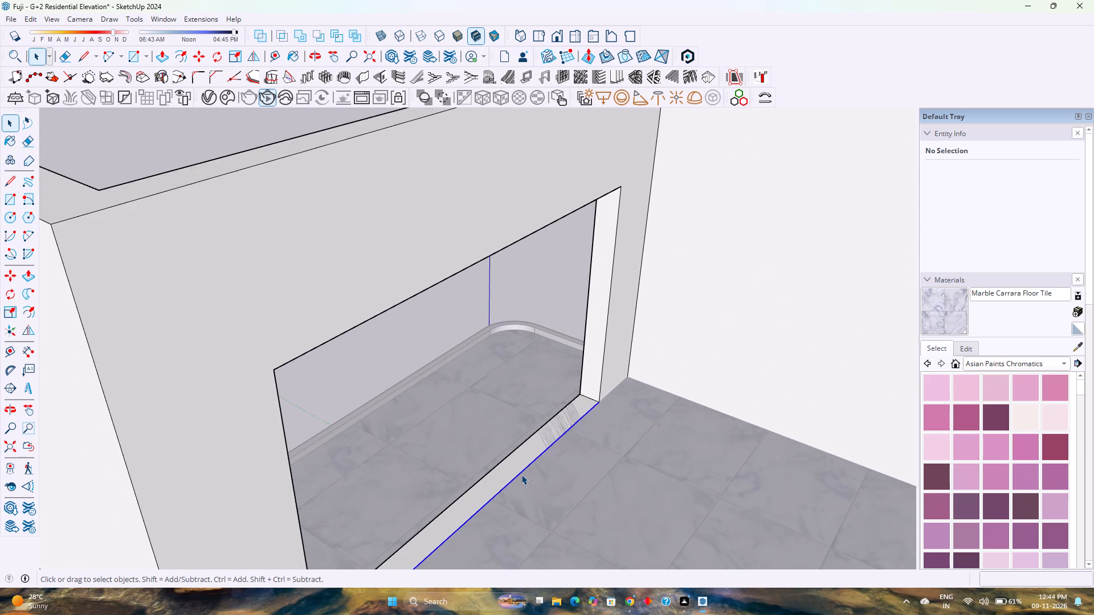
scroll(521, 474, down, 5)
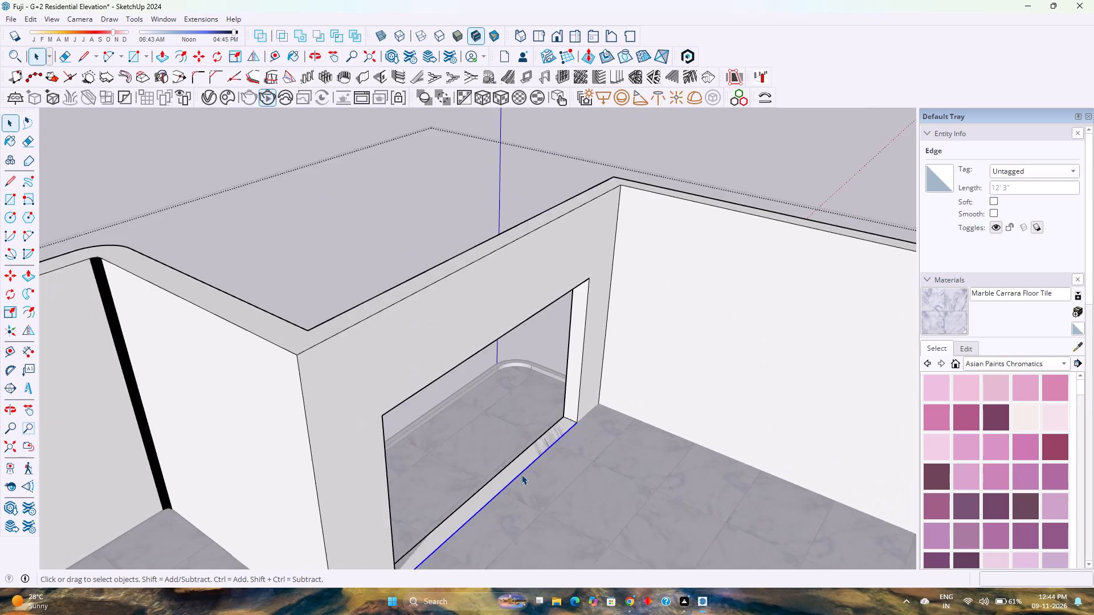
scroll(521, 474, down, 3)
middle_drag(384, 517, 803, 478)
scroll(749, 454, down, 2)
key(Escape)
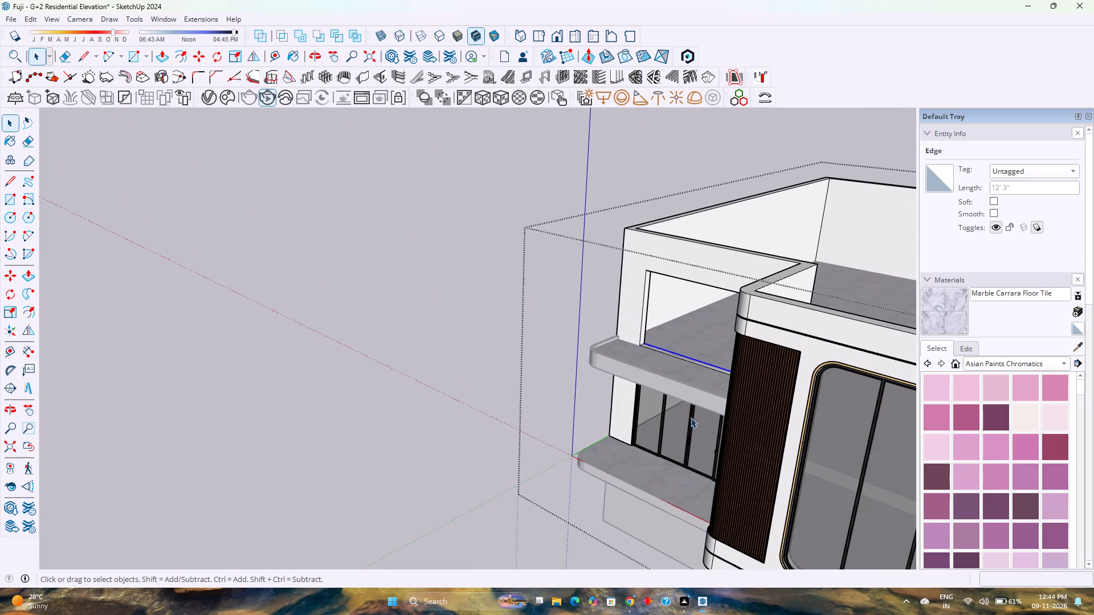
Hide the upper balcony slab group beneath the recut door opening.
scroll(635, 409, up, 2)
middle_drag(635, 409, 745, 367)
scroll(738, 350, up, 1)
click(751, 305)
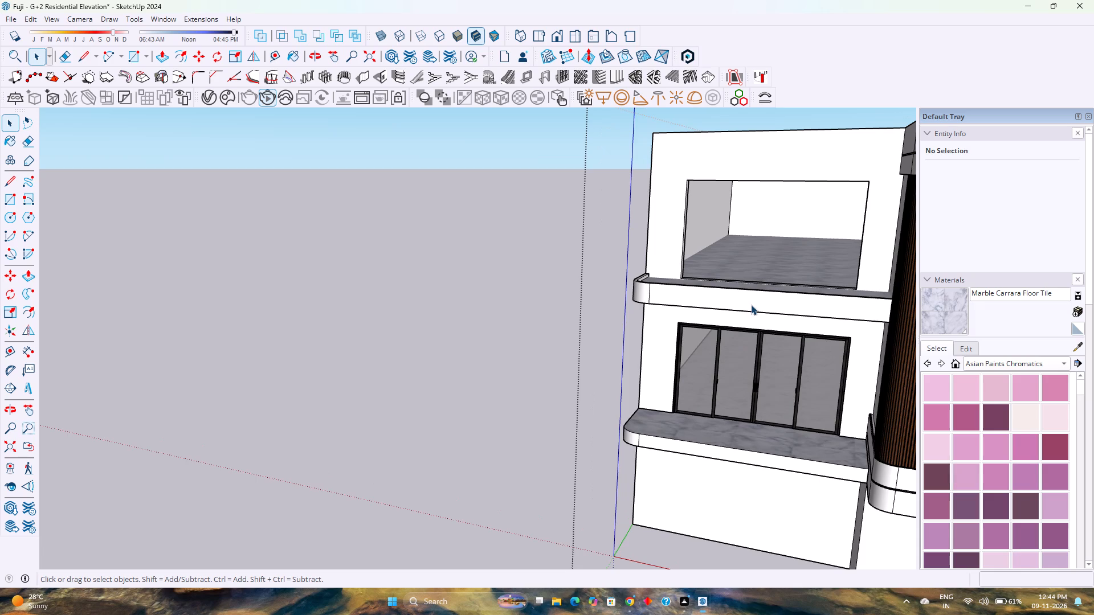
right_click(751, 305)
click(777, 337)
Open the wall group and offset the upper door opening's threshold face by 0.1" with Push/Pull.
scroll(760, 305, up, 3)
ctrl+middle_drag(758, 304, 753, 366)
scroll(748, 366, up, 5)
middle_drag(742, 367, 801, 477)
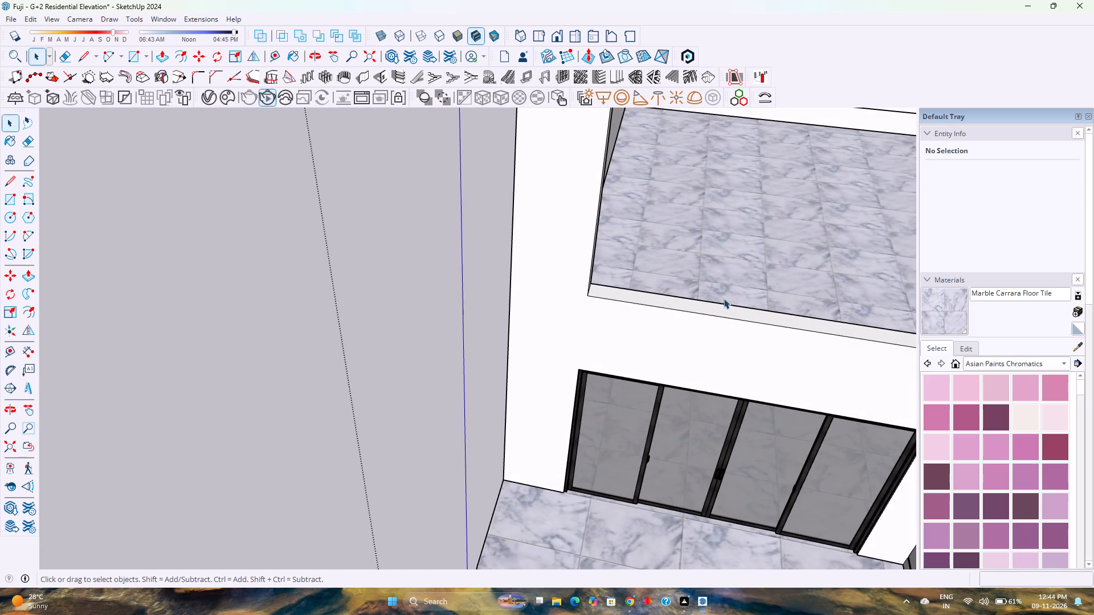
scroll(723, 298, up, 5)
click(704, 316)
scroll(704, 316, up, 3)
double_click(704, 316)
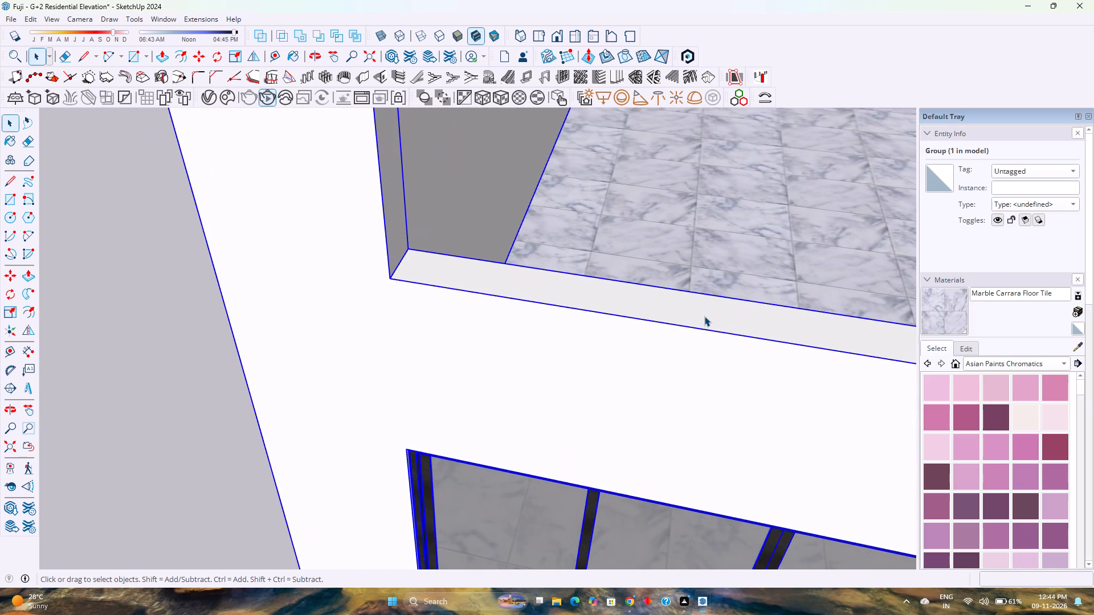
scroll(704, 316, up, 2)
key(p)
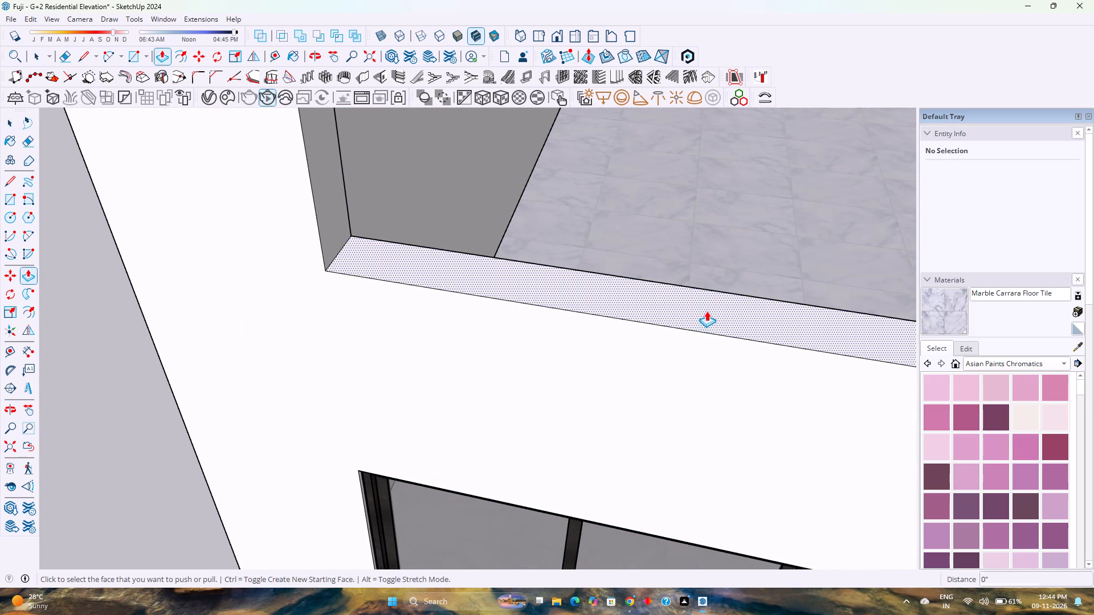
click(707, 311)
text(0.1)
key(Return)
key(space)
scroll(681, 341, down, 4)
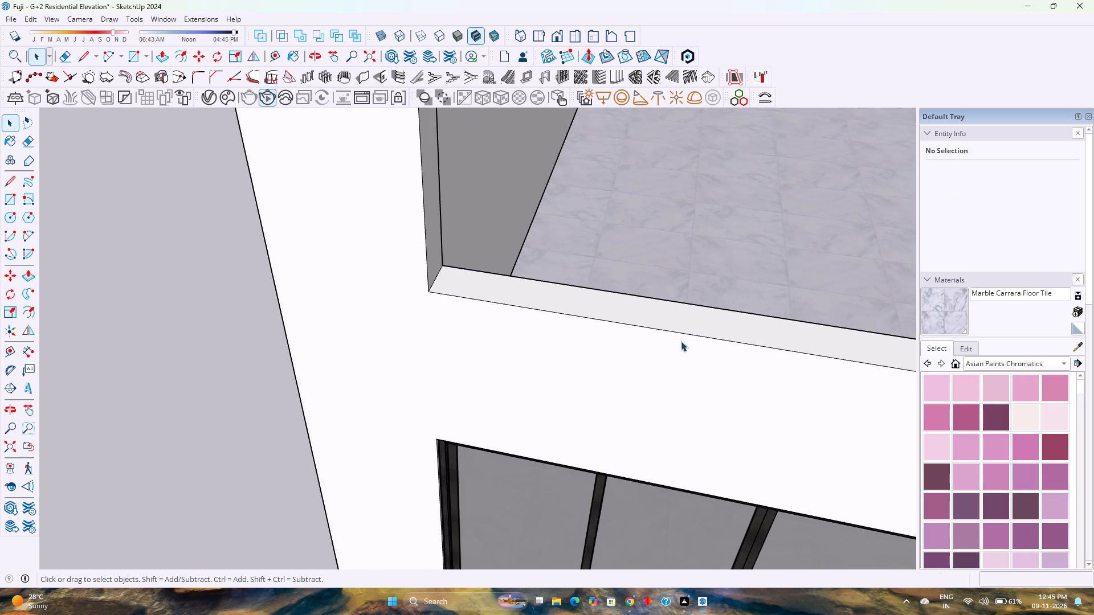
Unhide all hidden geometry inside the wall group, close the group, and unhide everything remaining, including the balcony and floor slabs.
scroll(681, 341, down, 12)
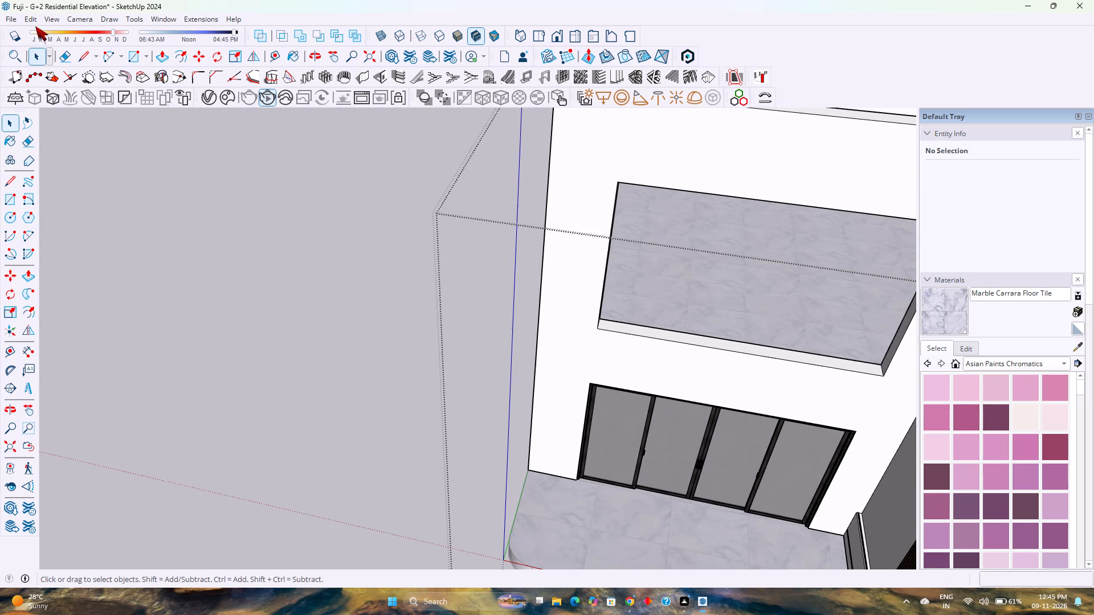
click(31, 18)
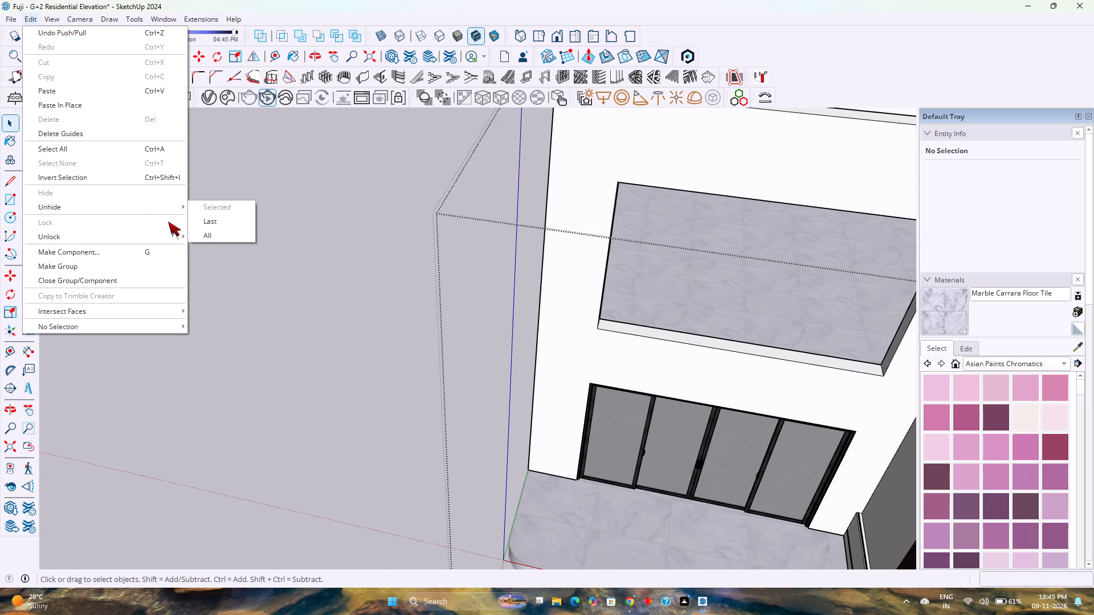
click(211, 234)
scroll(464, 326, down, 4)
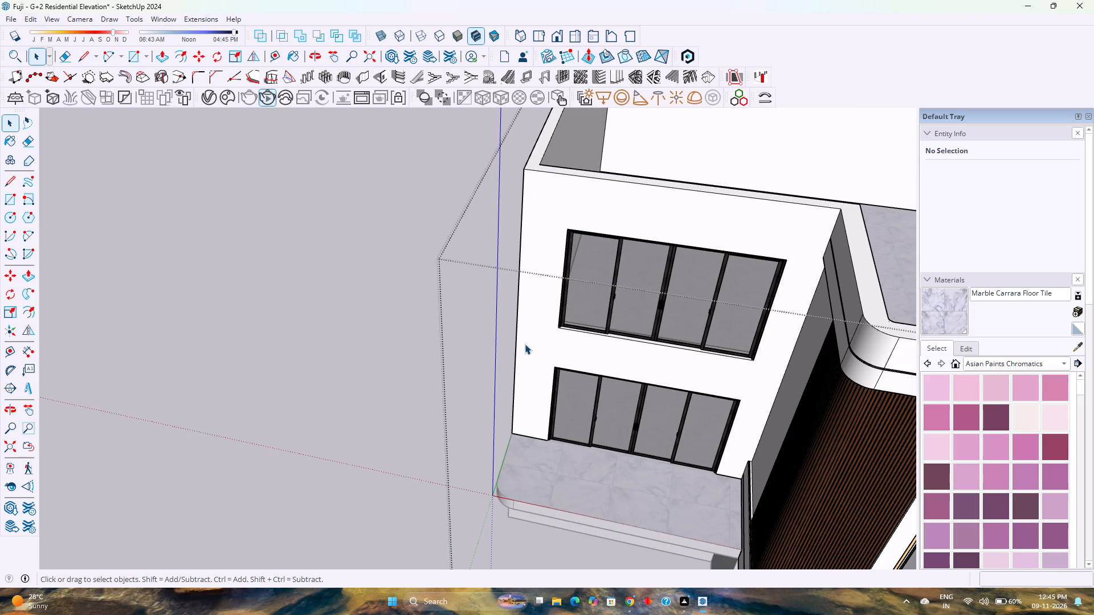
key(Escape)
click(30, 19)
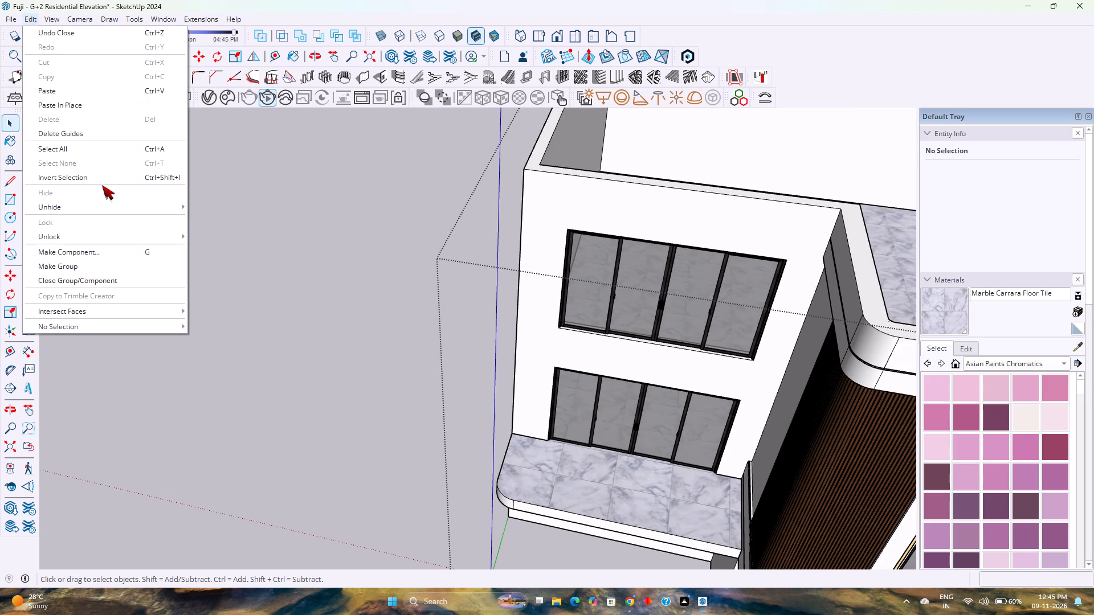
click(228, 237)
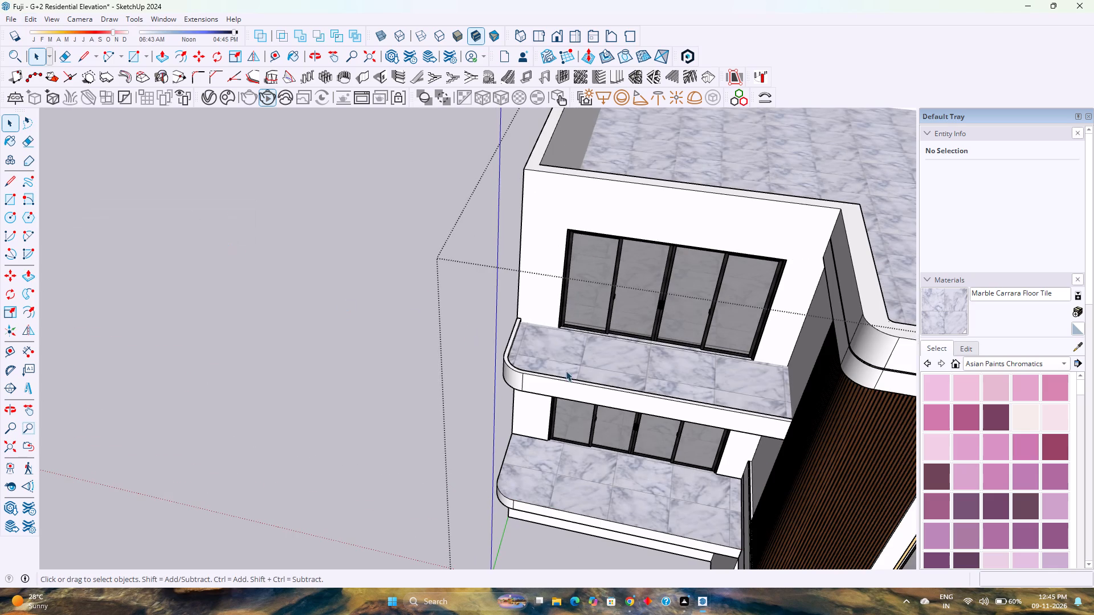
Examine the upper balcony door threshold where it meets the marble floor, along with the overall front elevation.
scroll(694, 355, up, 13)
middle_drag(741, 354, 545, 370)
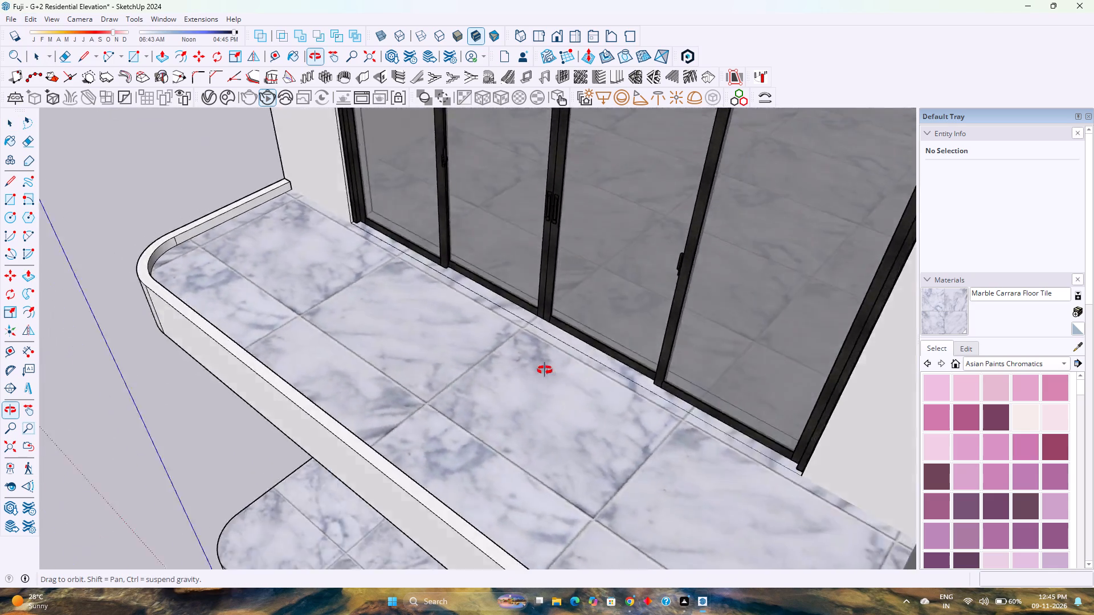
middle_drag(545, 370, 508, 377)
middle_drag(508, 377, 886, 353)
scroll(887, 345, down, 11)
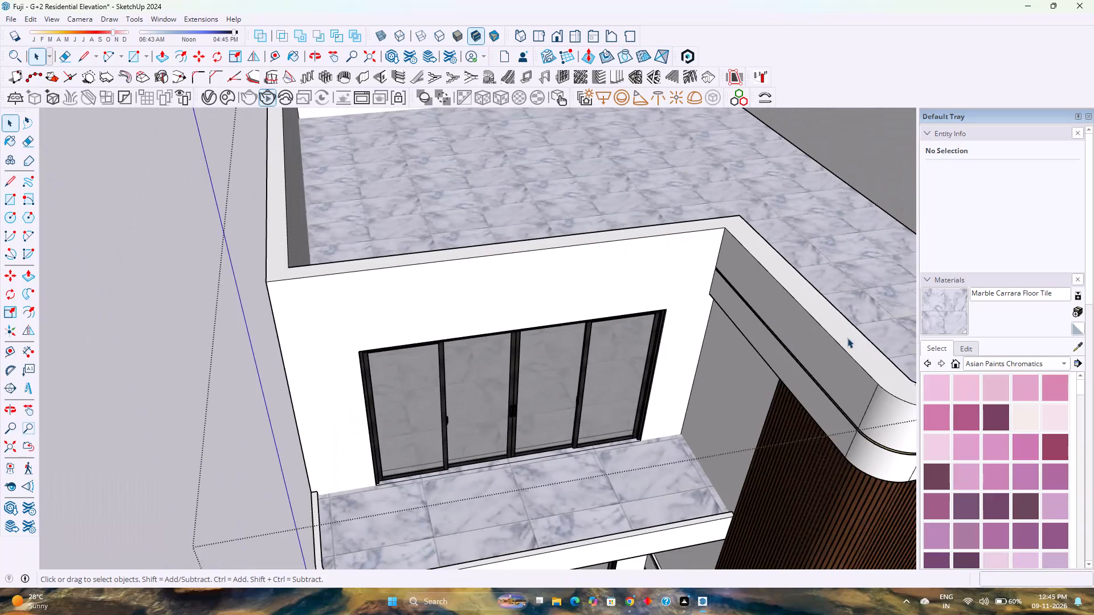
scroll(570, 342, down, 10)
middle_drag(593, 395, 499, 272)
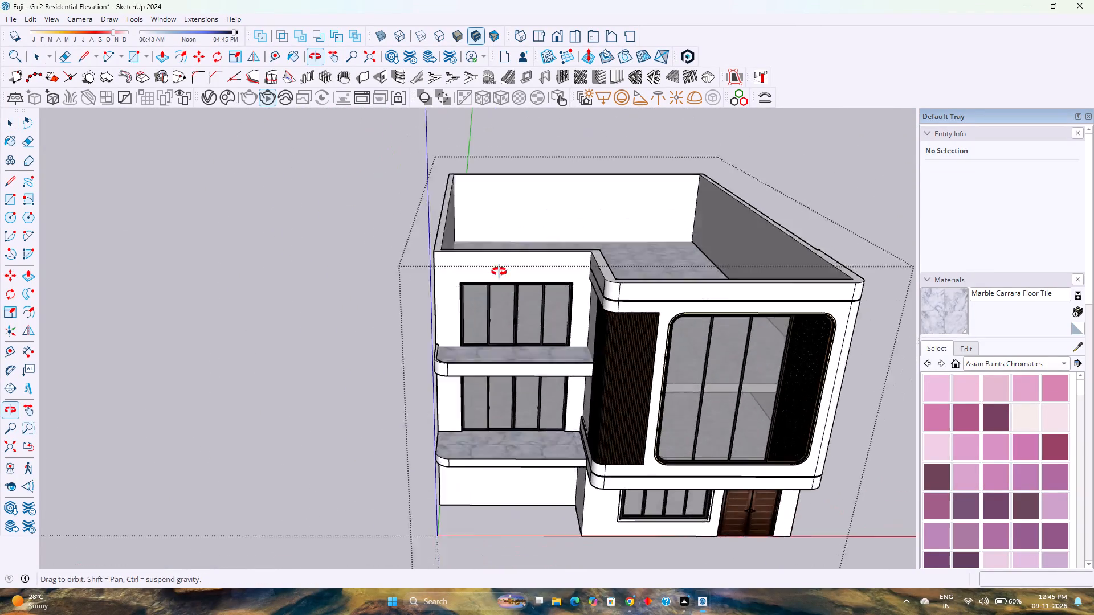
middle_drag(499, 272, 492, 250)
scroll(499, 243, down, 3)
scroll(516, 338, up, 3)
Save the G+2 residential elevation model.
key(ctrl+s)
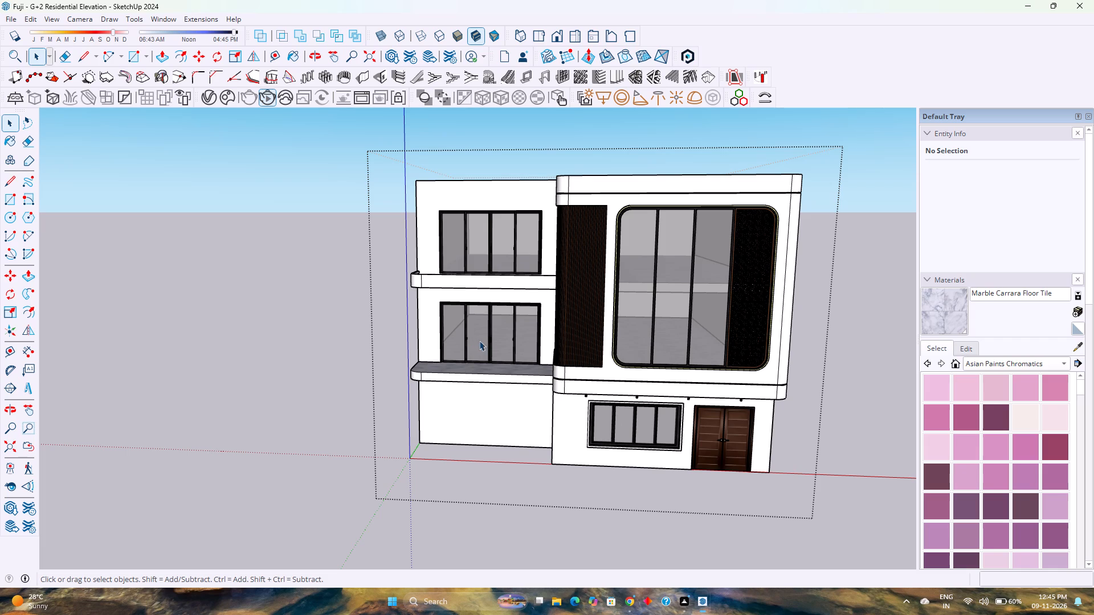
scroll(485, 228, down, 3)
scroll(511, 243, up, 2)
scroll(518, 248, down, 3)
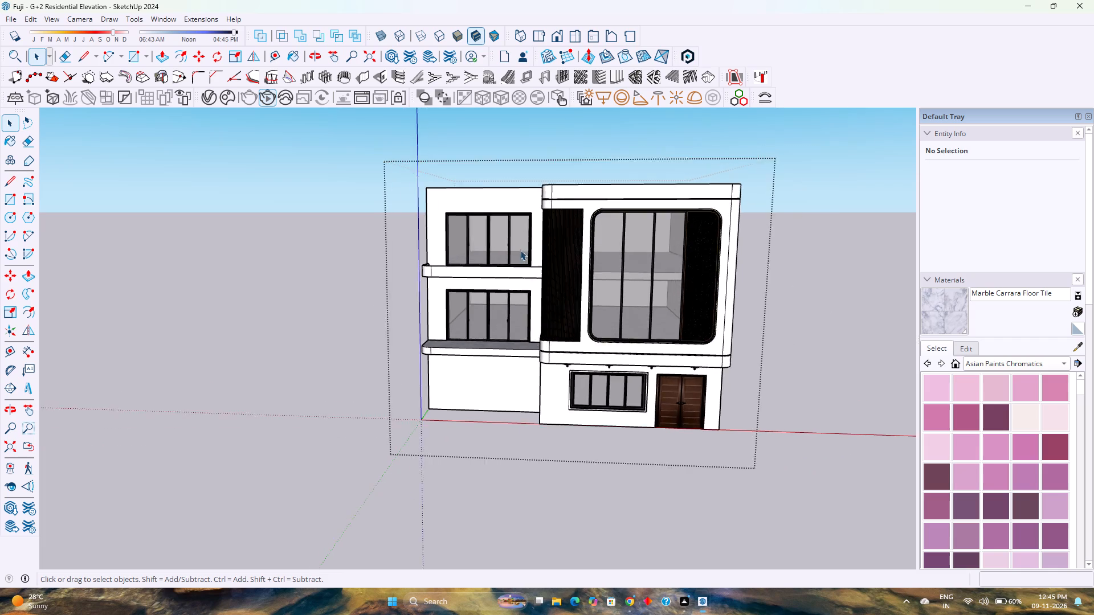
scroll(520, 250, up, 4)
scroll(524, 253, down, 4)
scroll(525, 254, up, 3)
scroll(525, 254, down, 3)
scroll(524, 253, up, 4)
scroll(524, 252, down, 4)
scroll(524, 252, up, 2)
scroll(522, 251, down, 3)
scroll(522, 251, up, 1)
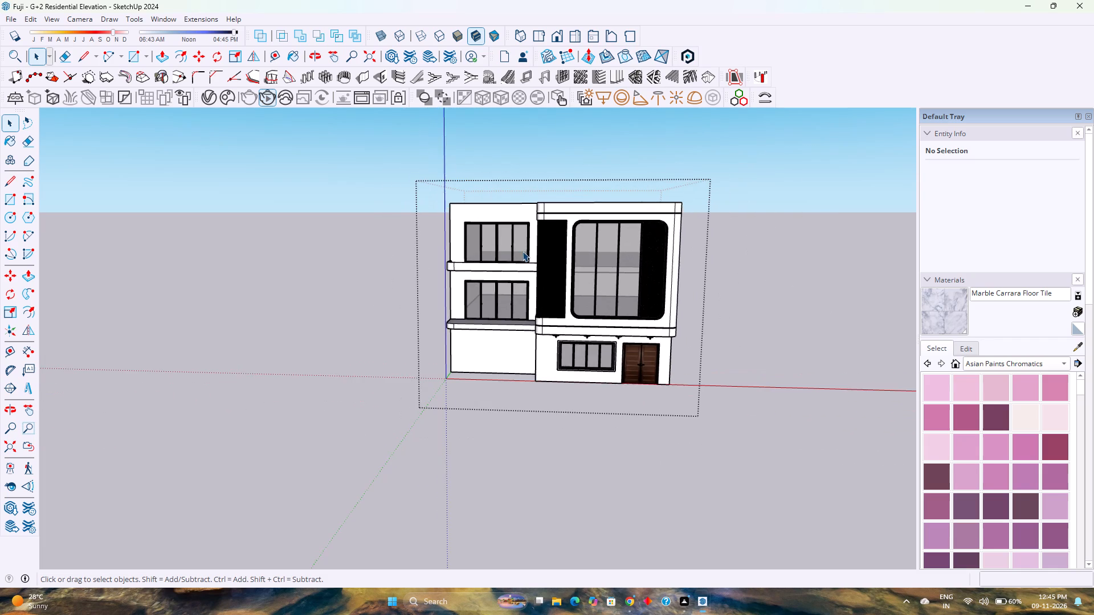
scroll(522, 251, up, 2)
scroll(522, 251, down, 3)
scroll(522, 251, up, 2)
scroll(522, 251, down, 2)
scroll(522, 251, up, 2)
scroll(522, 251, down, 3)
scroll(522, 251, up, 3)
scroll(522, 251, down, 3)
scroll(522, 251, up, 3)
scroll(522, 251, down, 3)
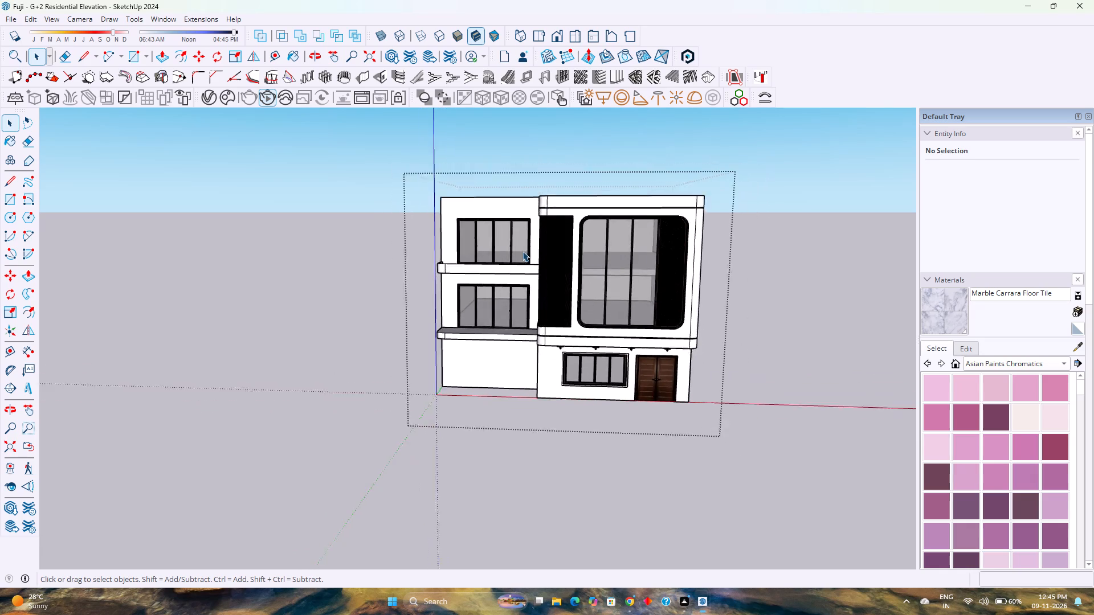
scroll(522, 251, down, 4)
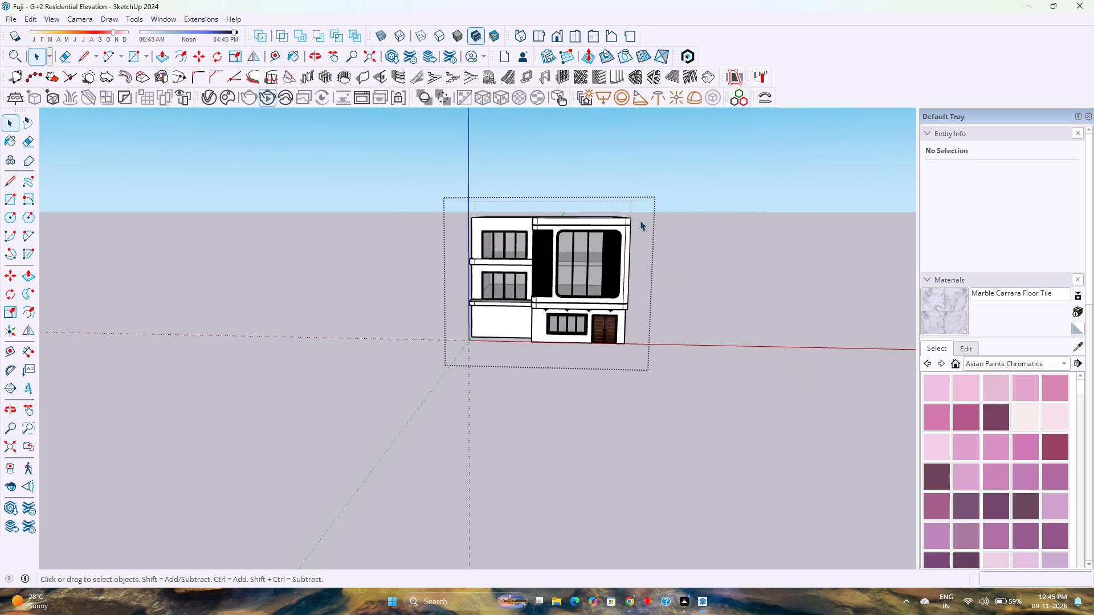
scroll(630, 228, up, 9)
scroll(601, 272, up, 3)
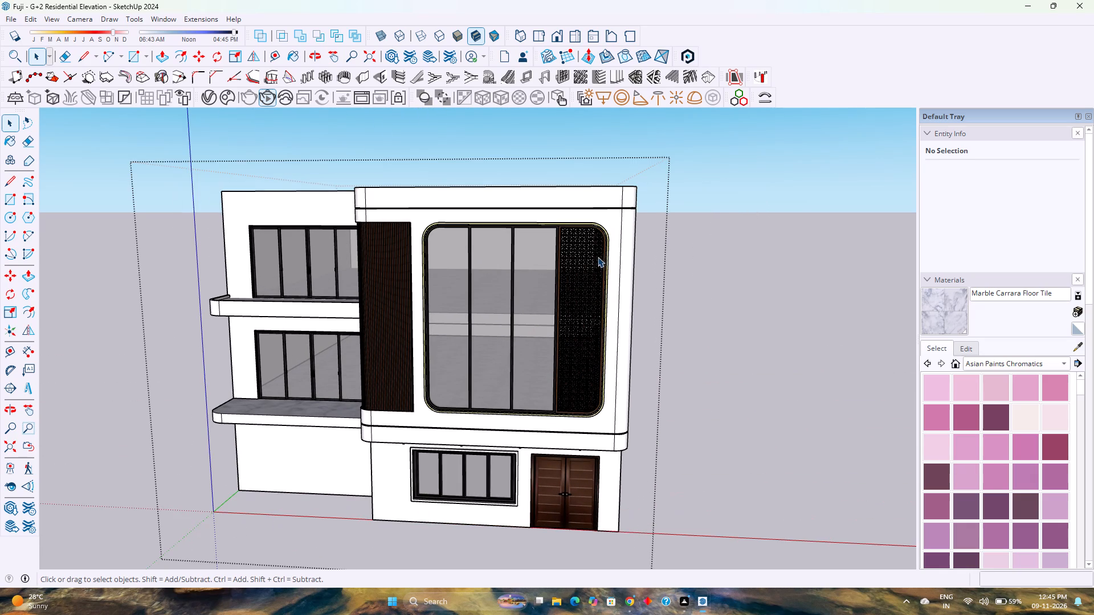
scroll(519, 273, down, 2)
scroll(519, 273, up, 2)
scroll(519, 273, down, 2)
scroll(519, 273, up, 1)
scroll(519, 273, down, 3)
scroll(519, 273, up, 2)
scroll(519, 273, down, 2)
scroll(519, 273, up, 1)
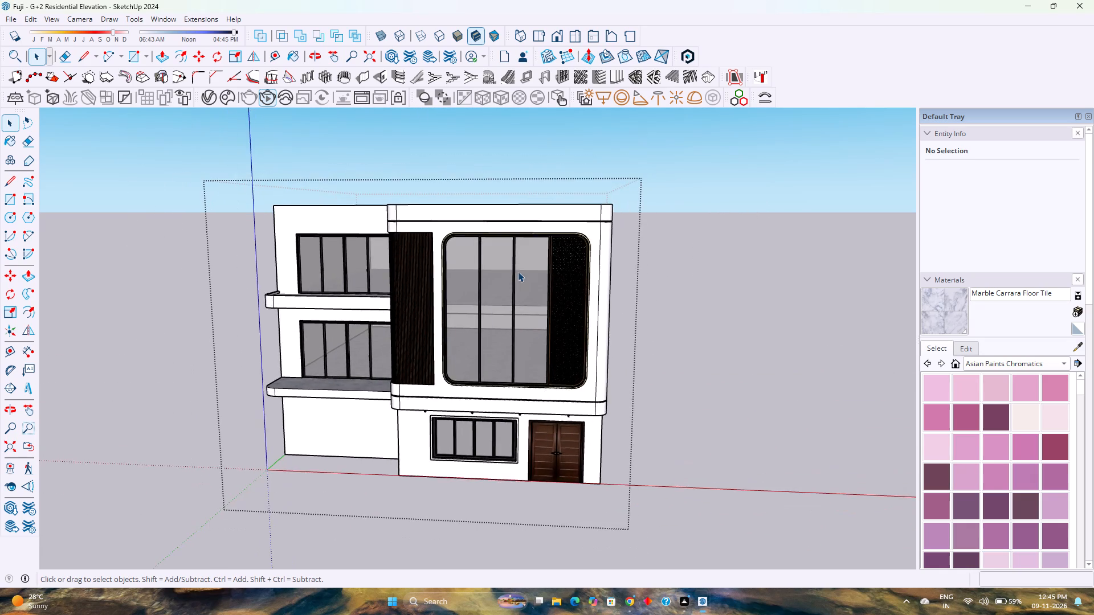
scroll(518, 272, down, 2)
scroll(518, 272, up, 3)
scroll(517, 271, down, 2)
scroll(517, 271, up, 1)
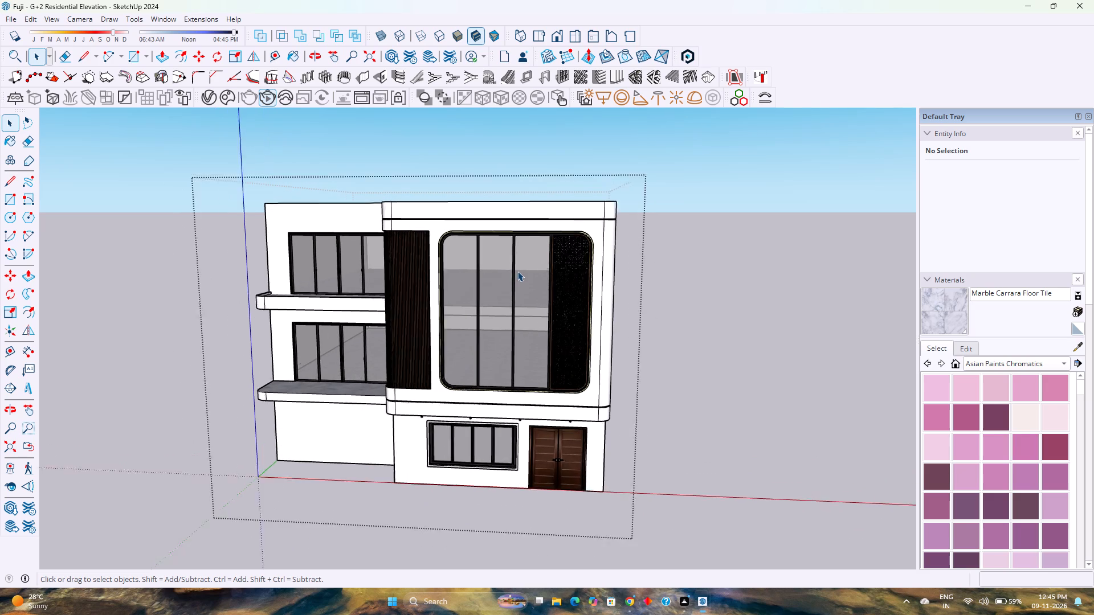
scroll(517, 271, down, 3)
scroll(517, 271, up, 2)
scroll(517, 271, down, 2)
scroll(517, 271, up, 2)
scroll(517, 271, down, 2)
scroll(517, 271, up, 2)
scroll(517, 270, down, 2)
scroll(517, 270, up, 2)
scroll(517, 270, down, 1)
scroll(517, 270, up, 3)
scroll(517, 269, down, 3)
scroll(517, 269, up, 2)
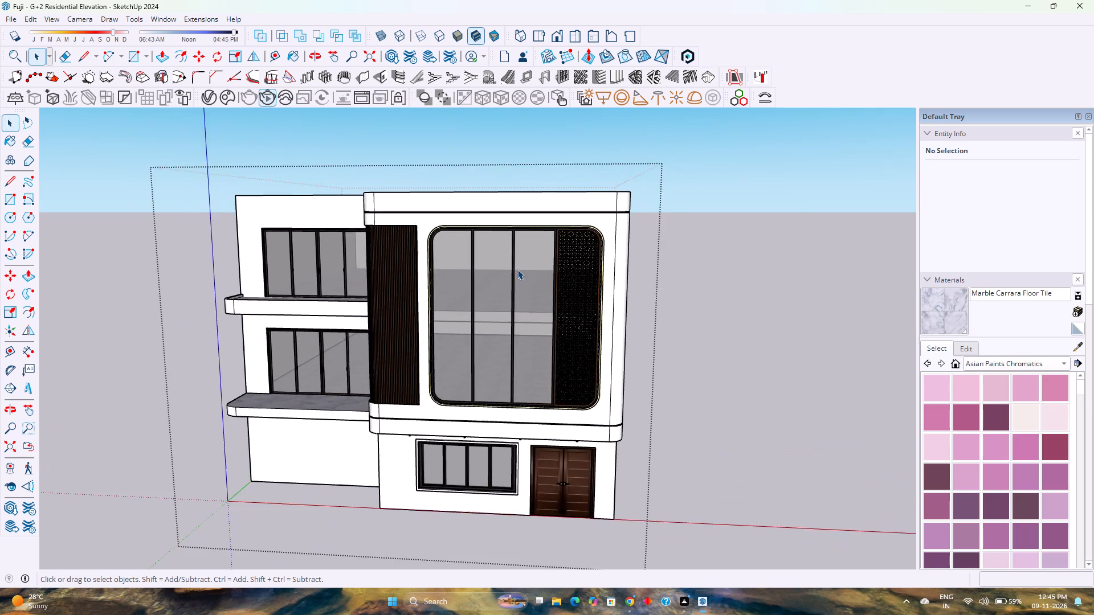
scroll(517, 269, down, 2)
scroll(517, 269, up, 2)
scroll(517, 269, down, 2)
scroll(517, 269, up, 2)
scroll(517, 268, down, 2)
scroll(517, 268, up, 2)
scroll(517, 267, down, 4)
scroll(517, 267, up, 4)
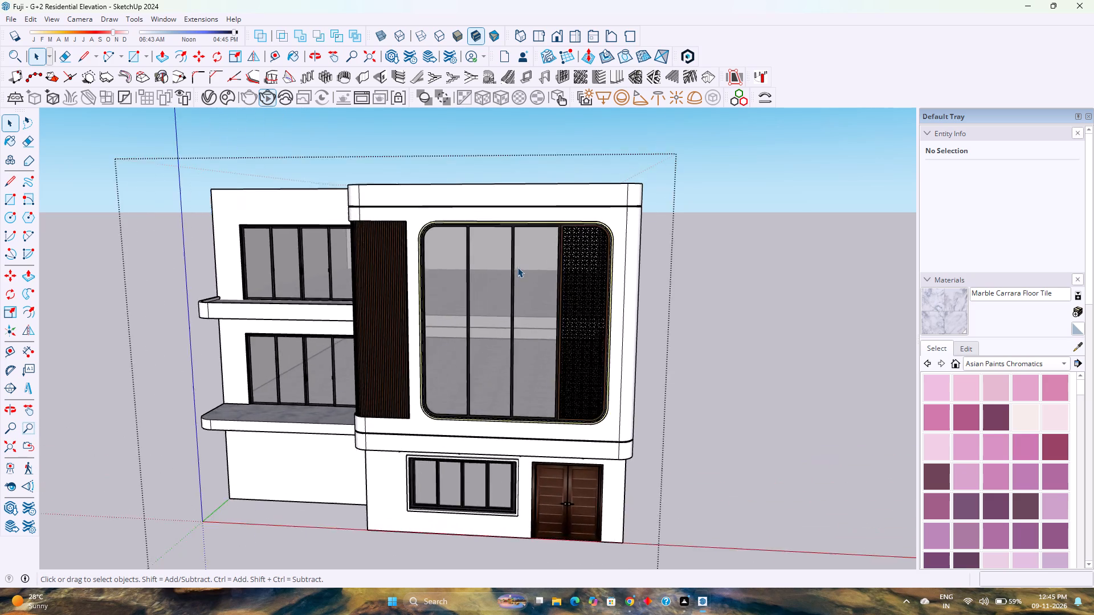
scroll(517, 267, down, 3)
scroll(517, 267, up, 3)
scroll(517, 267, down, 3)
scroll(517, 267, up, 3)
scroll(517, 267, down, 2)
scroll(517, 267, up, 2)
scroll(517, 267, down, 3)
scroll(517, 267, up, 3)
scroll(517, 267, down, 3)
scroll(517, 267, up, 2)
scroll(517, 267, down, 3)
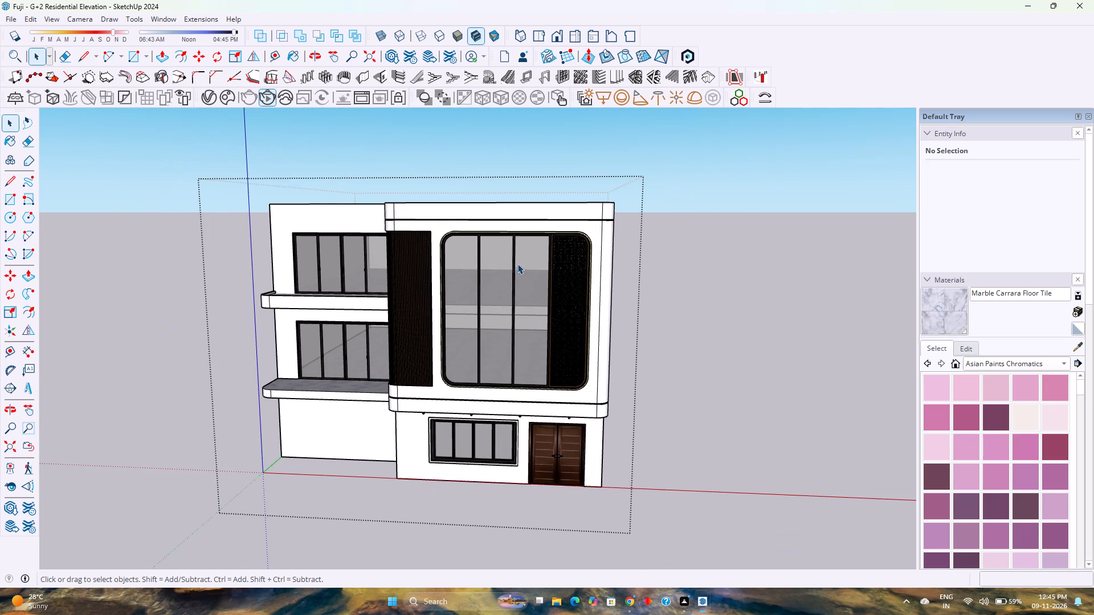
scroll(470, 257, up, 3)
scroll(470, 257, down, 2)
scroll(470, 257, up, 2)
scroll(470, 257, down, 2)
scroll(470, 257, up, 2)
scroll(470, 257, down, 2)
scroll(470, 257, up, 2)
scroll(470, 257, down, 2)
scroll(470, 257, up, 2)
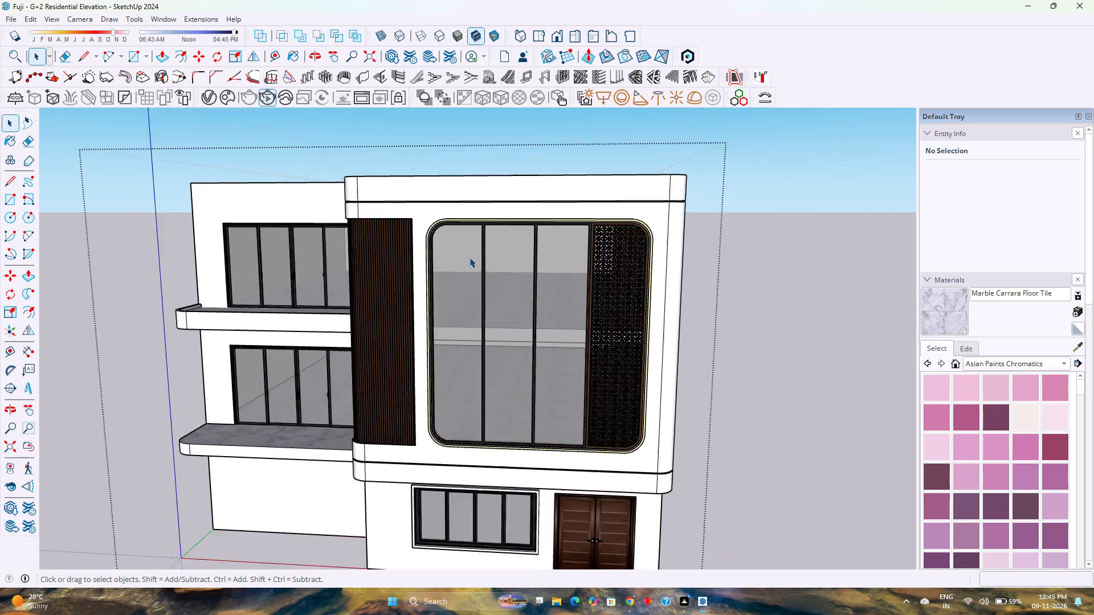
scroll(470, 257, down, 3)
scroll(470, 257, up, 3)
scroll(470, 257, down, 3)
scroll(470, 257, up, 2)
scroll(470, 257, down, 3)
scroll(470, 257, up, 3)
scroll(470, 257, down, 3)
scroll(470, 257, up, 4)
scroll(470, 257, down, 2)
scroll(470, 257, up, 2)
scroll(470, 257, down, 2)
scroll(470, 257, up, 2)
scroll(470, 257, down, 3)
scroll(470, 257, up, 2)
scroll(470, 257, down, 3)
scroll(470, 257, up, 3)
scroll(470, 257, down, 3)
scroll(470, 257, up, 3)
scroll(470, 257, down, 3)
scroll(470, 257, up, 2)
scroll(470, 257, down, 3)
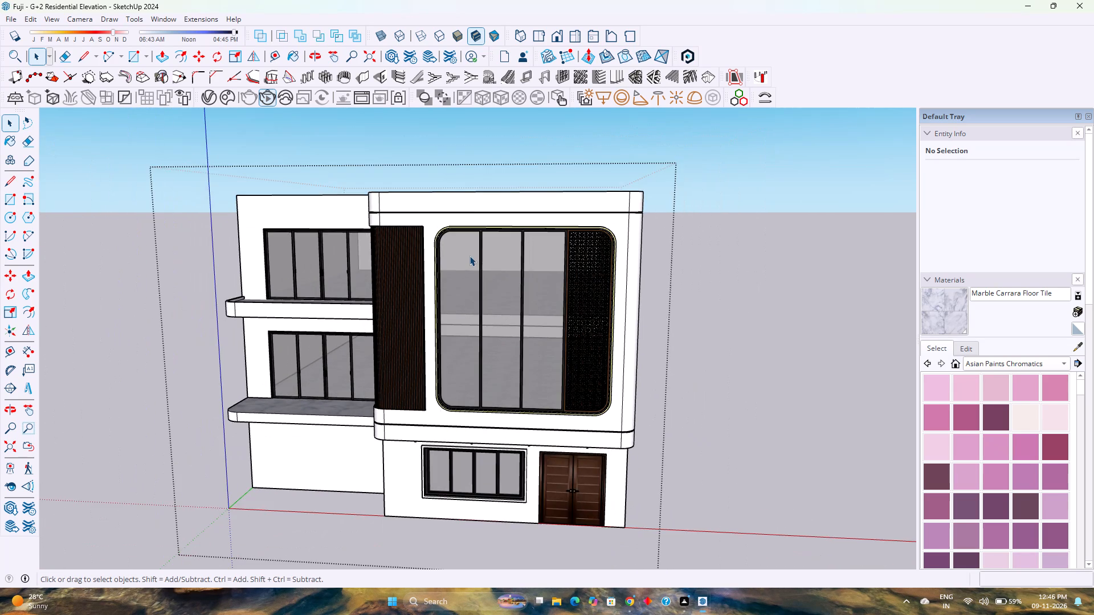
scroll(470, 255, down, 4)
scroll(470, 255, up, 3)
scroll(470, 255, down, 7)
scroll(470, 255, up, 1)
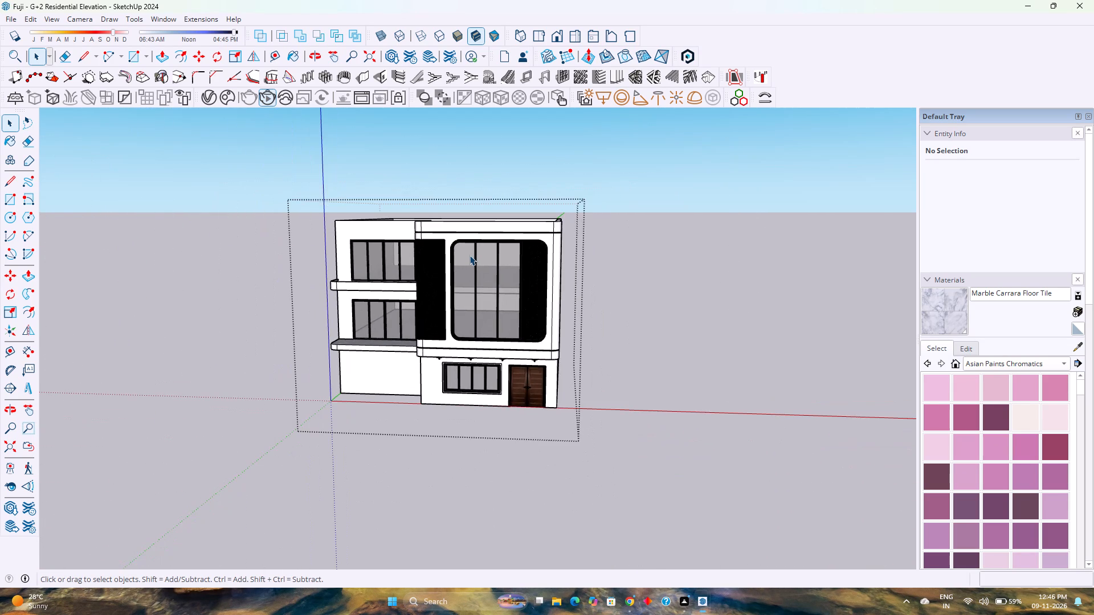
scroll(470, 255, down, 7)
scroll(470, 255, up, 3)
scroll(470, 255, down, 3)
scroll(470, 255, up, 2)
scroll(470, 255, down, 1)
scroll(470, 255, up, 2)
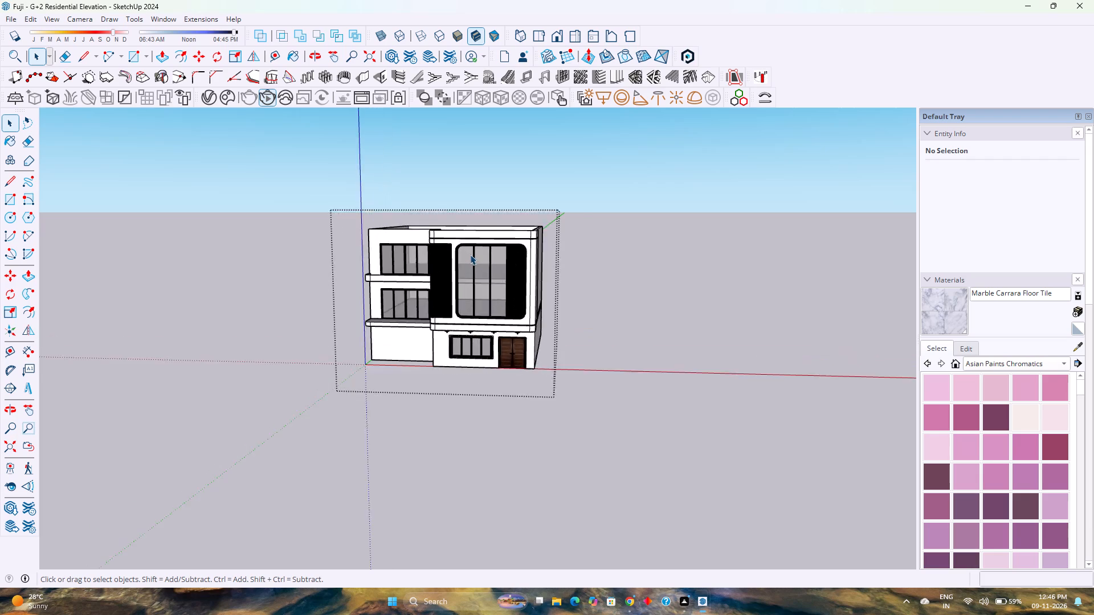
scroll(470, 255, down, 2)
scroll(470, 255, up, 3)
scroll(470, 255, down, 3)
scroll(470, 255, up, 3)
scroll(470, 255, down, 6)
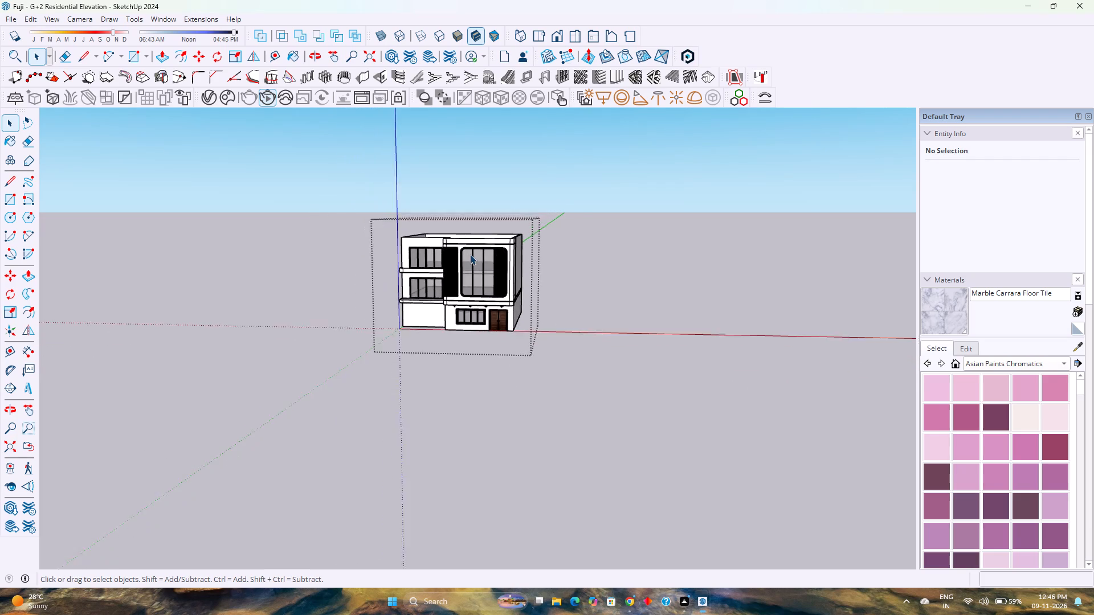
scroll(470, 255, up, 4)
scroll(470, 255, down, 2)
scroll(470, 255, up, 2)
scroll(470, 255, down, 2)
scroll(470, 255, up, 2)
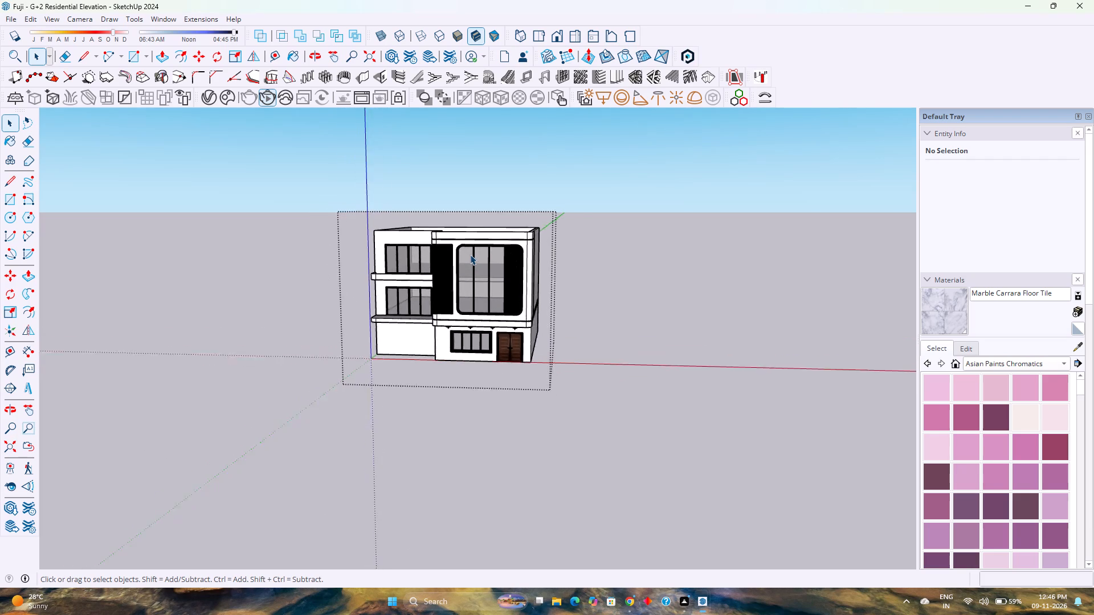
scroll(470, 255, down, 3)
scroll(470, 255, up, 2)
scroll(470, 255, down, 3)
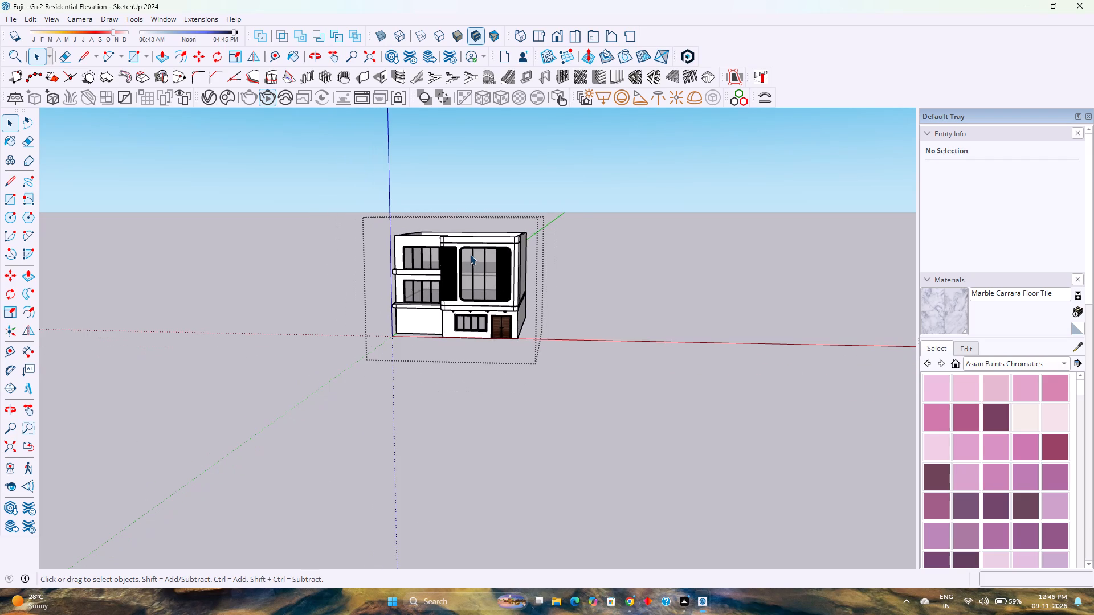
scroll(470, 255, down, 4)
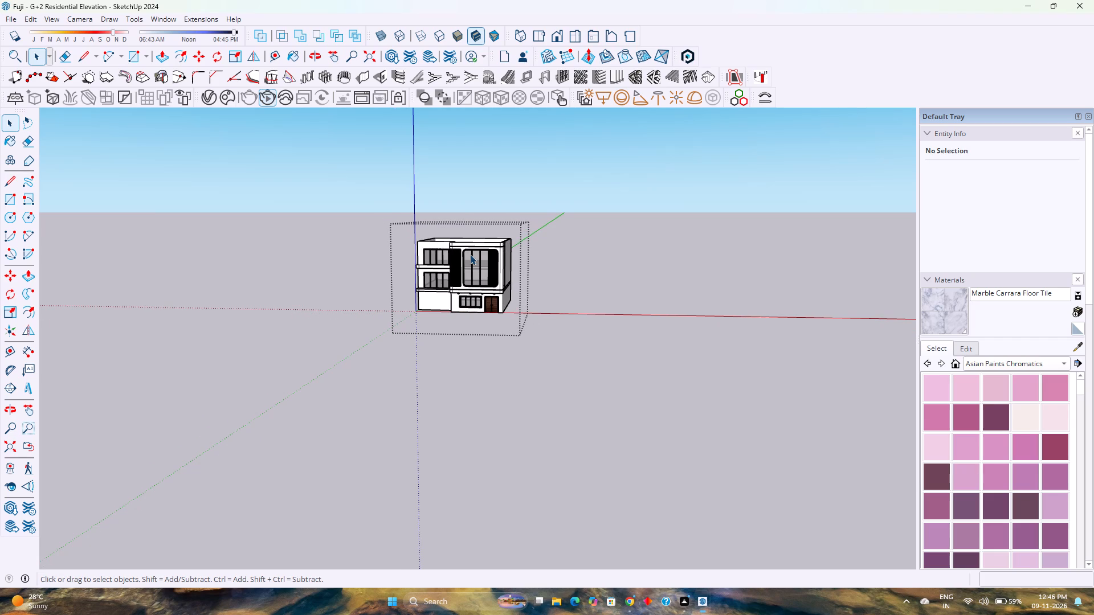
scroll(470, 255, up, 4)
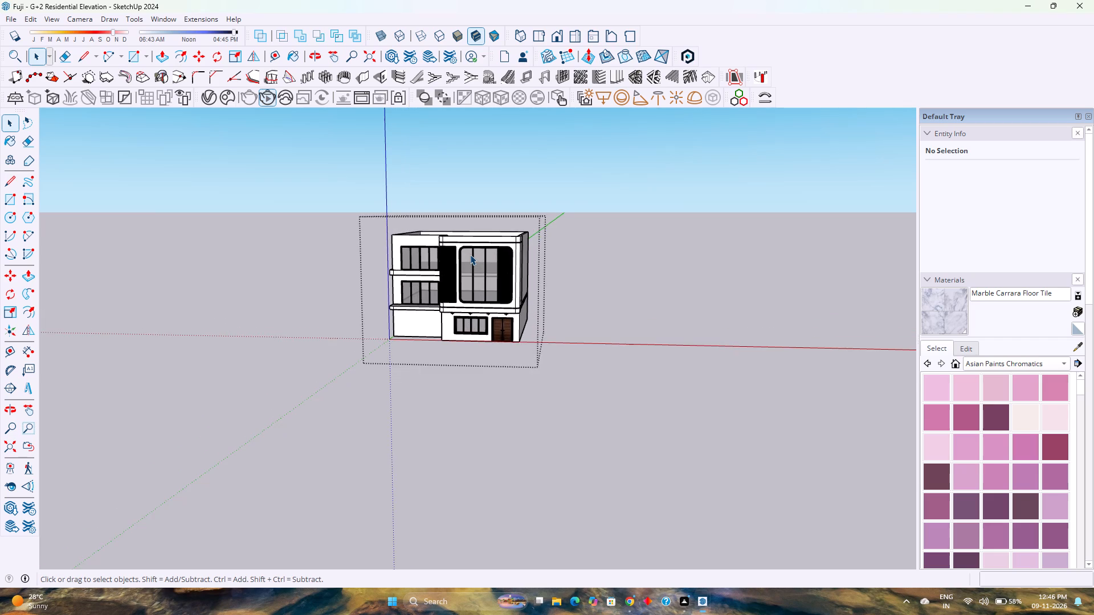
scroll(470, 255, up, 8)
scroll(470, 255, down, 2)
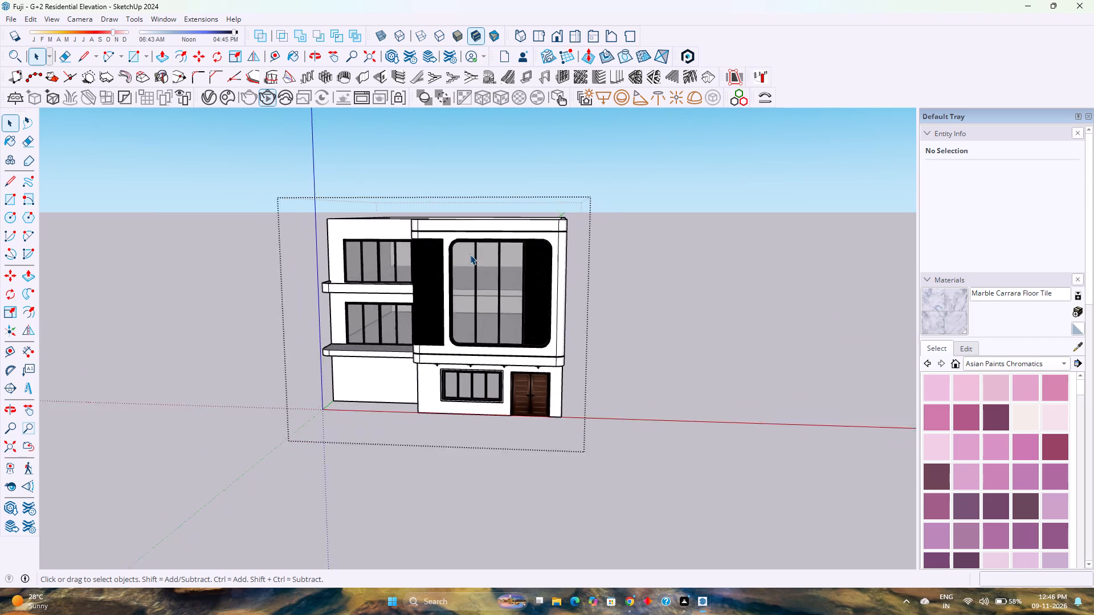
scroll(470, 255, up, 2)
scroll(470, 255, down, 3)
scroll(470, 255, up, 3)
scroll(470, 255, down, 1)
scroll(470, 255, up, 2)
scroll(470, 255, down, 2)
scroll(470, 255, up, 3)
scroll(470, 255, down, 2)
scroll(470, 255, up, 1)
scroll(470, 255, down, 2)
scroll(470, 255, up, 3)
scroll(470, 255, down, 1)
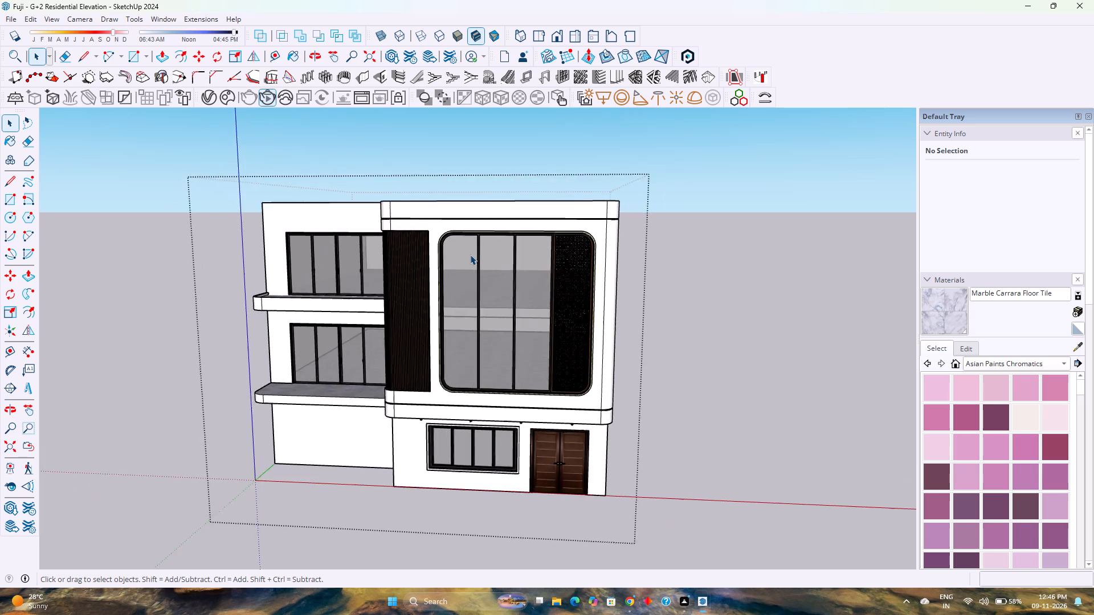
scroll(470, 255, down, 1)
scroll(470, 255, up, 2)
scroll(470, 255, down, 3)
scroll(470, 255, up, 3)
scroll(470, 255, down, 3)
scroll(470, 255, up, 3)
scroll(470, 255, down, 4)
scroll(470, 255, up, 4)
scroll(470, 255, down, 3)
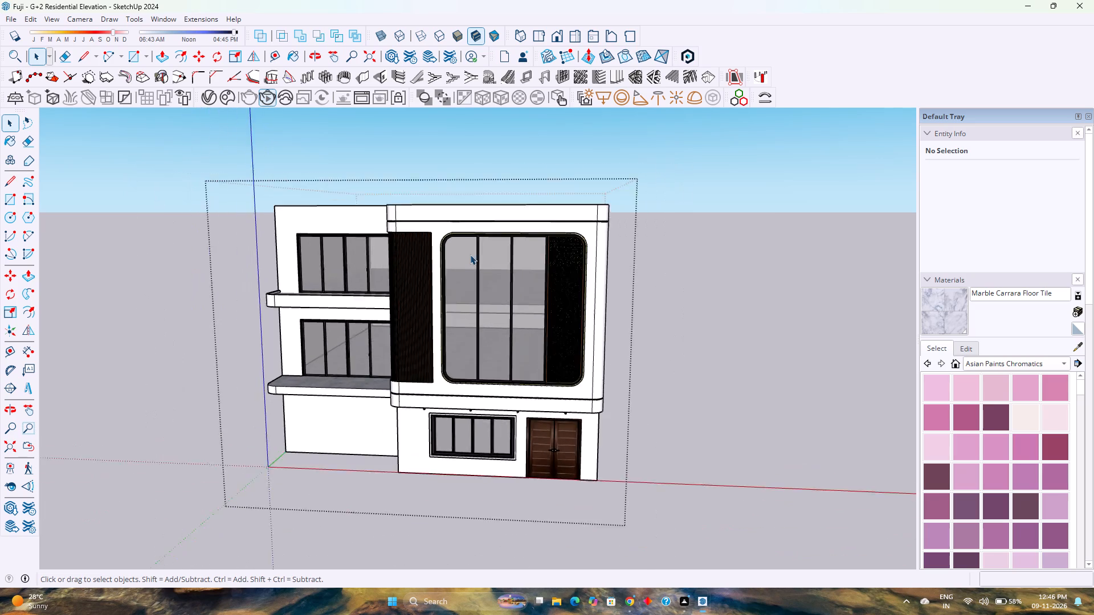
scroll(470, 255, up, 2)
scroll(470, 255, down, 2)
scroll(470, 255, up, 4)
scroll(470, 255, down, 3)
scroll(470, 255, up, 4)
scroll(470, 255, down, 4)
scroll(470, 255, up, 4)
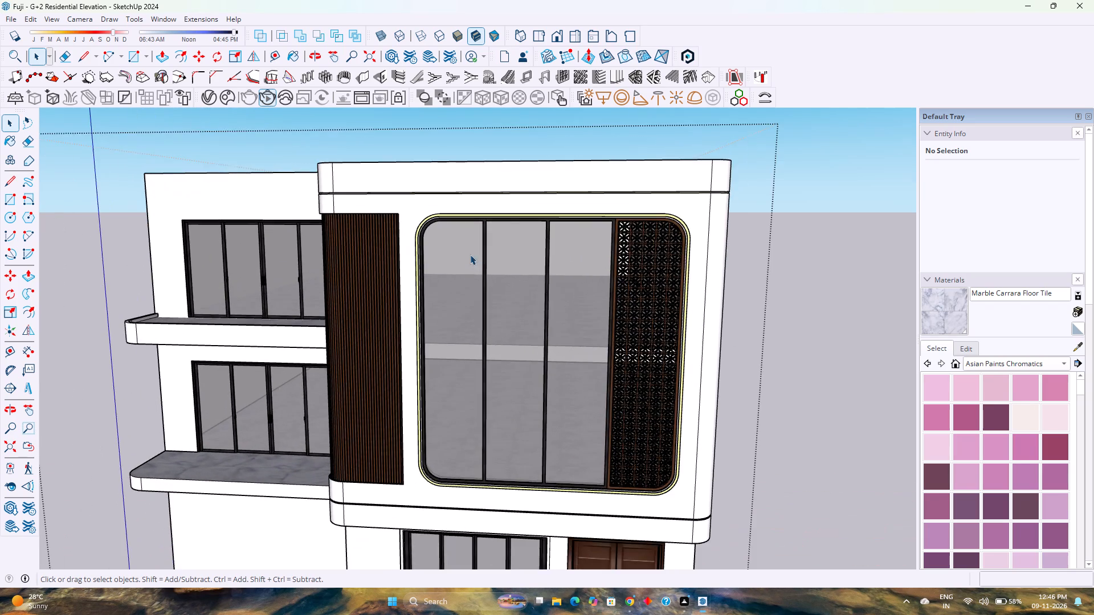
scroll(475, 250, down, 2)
Hide the wall group that covers the inner end of the upper balcony's raised edge.
middle_drag(493, 243, 656, 325)
middle_click(656, 324)
middle_click(656, 323)
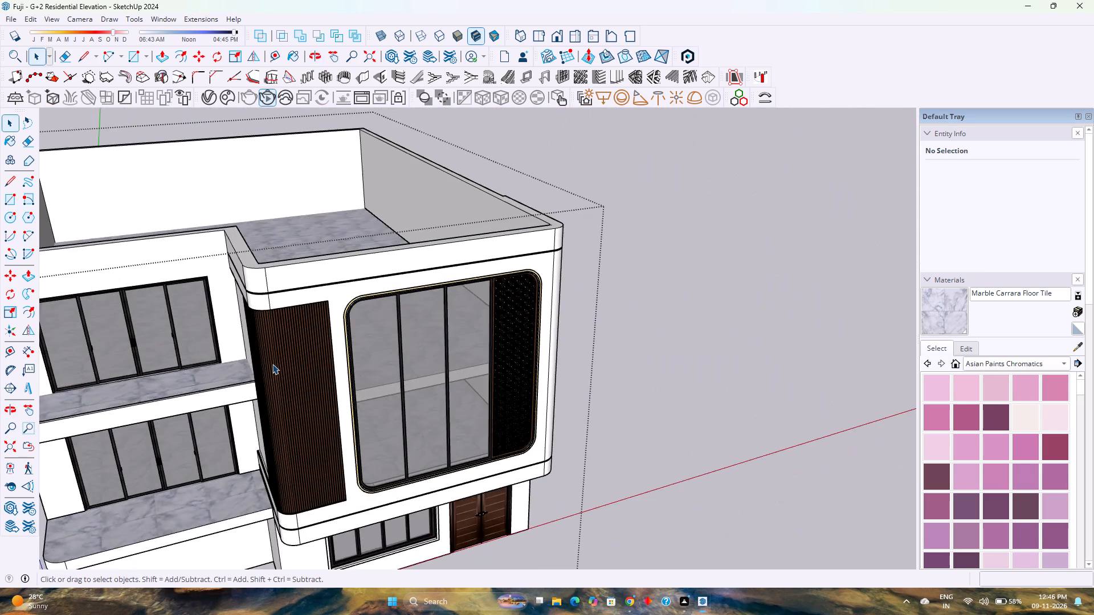
scroll(272, 364, up, 4)
middle_drag(271, 364, 537, 331)
scroll(534, 319, down, 8)
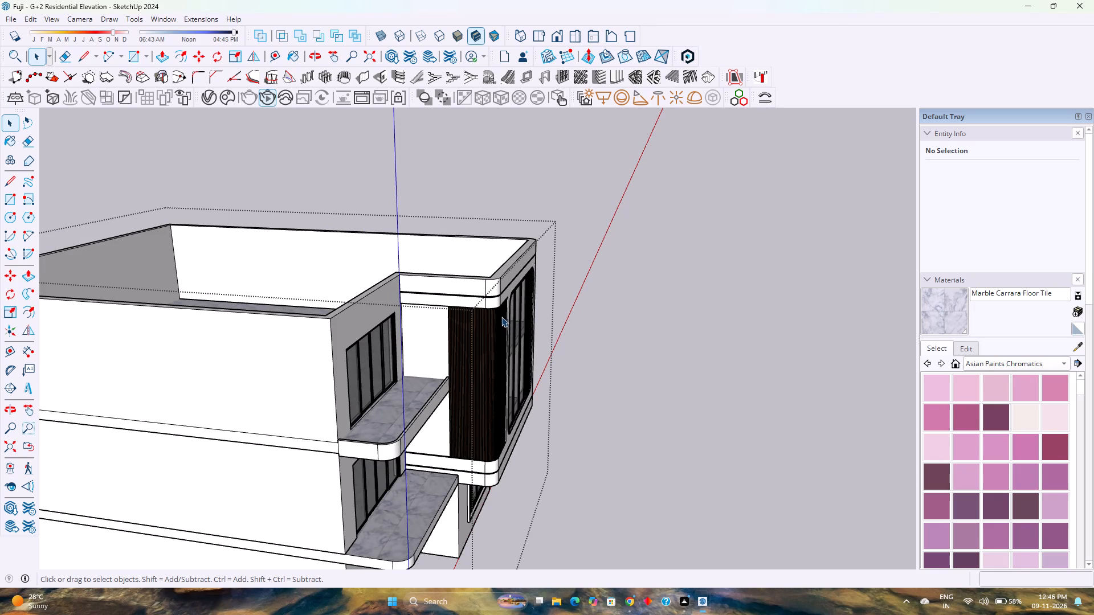
scroll(361, 448, up, 11)
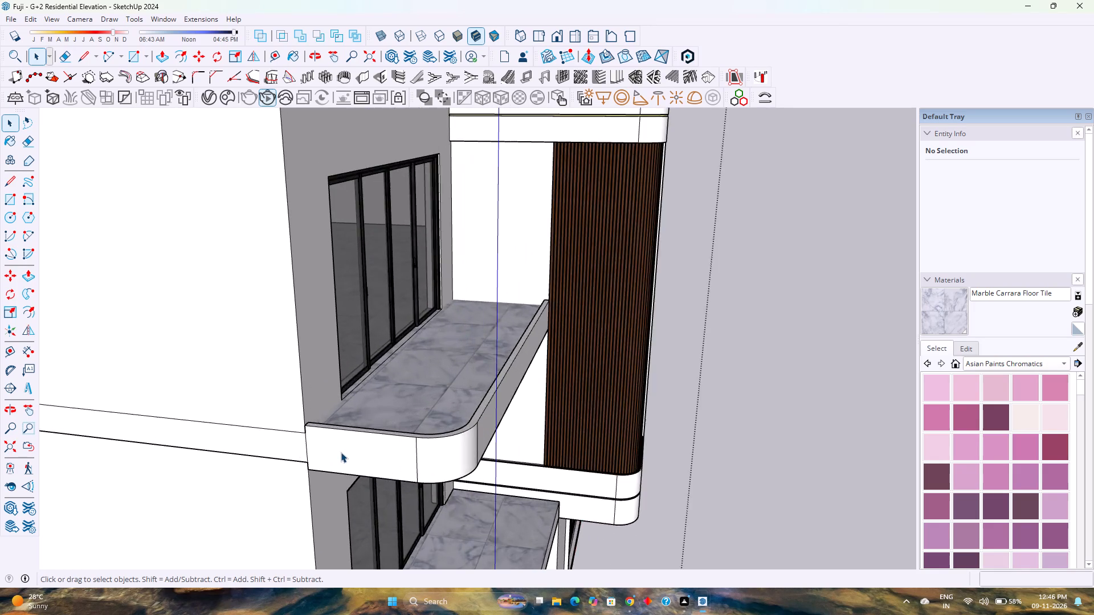
middle_drag(341, 452, 556, 449)
middle_click(560, 448)
middle_click(561, 447)
scroll(242, 460, up, 8)
scroll(381, 482, up, 4)
middle_drag(397, 461, 397, 461)
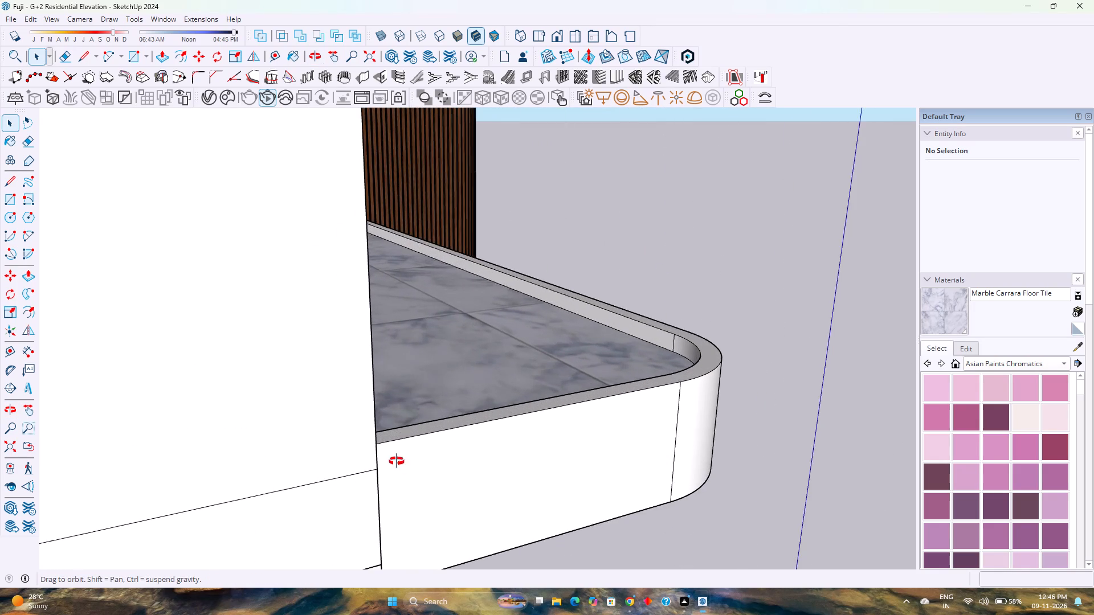
middle_drag(397, 461, 345, 493)
middle_drag(345, 493, 329, 501)
middle_click(329, 501)
middle_drag(353, 466, 515, 464)
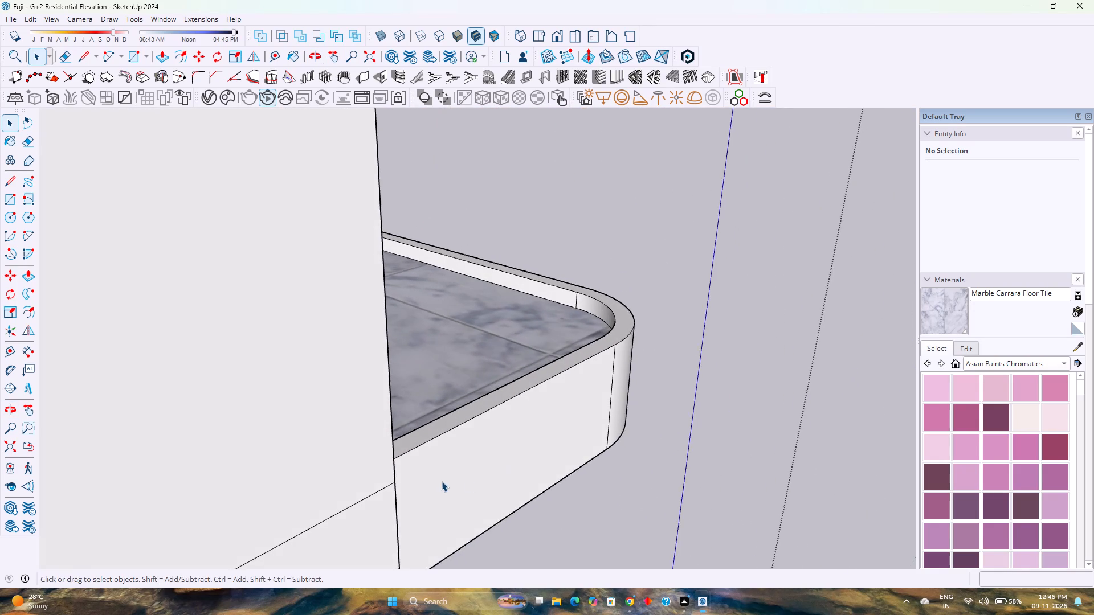
scroll(440, 481, up, 2)
click(303, 434)
right_click(303, 433)
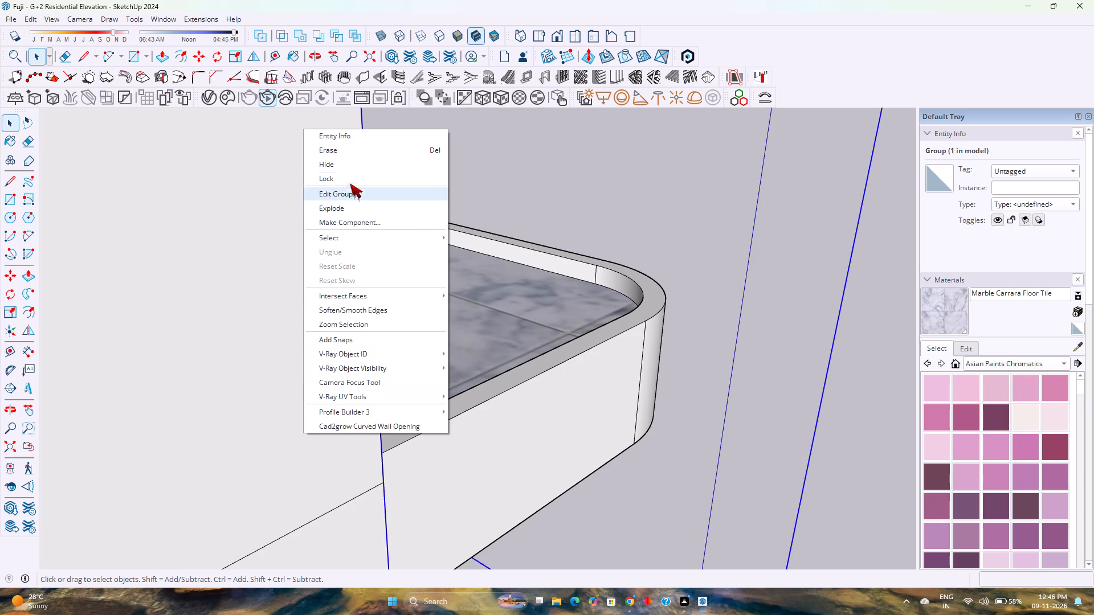
click(350, 161)
Open the upper balcony slab group and hide its flat outer side face below the raised edge.
scroll(375, 409, up, 3)
middle_drag(368, 458, 409, 446)
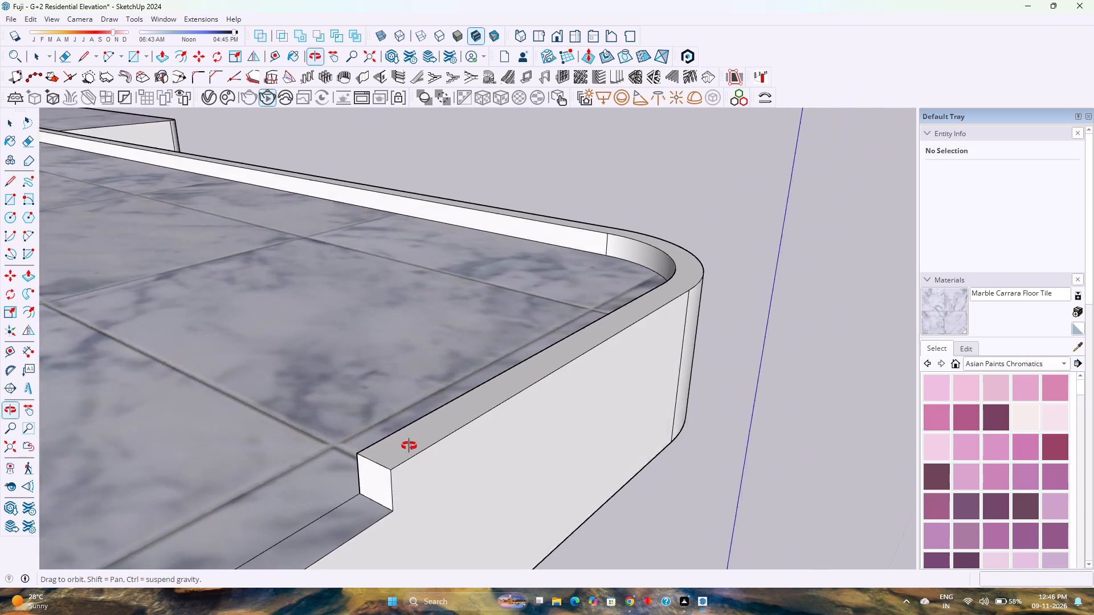
middle_drag(409, 446, 419, 436)
scroll(419, 436, up, 3)
middle_drag(426, 478, 409, 426)
scroll(409, 421, down, 7)
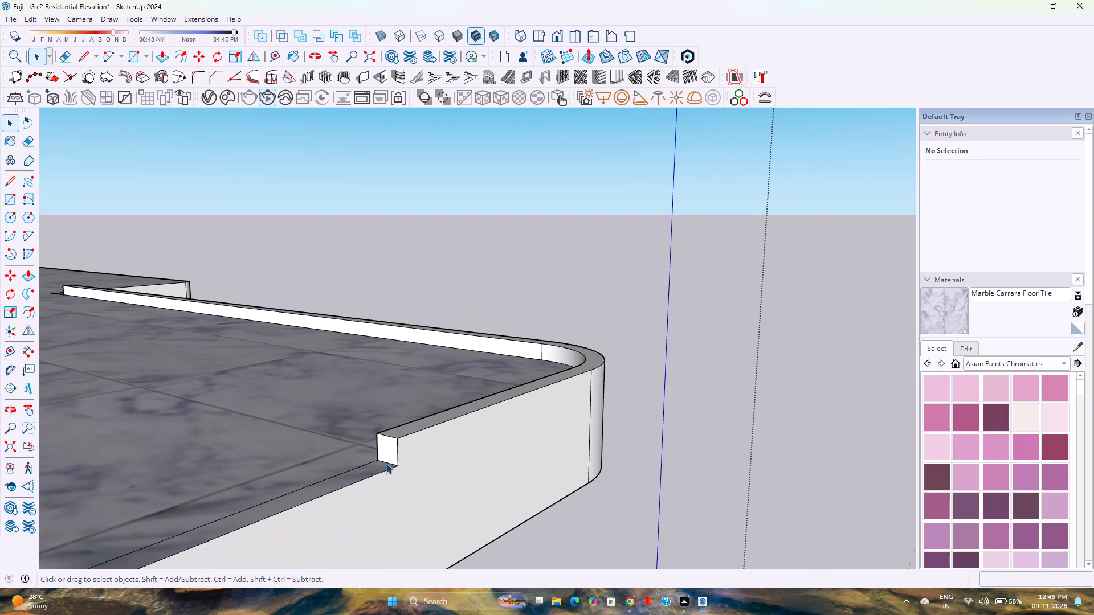
click(398, 492)
click(398, 492)
click(414, 493)
right_click(414, 493)
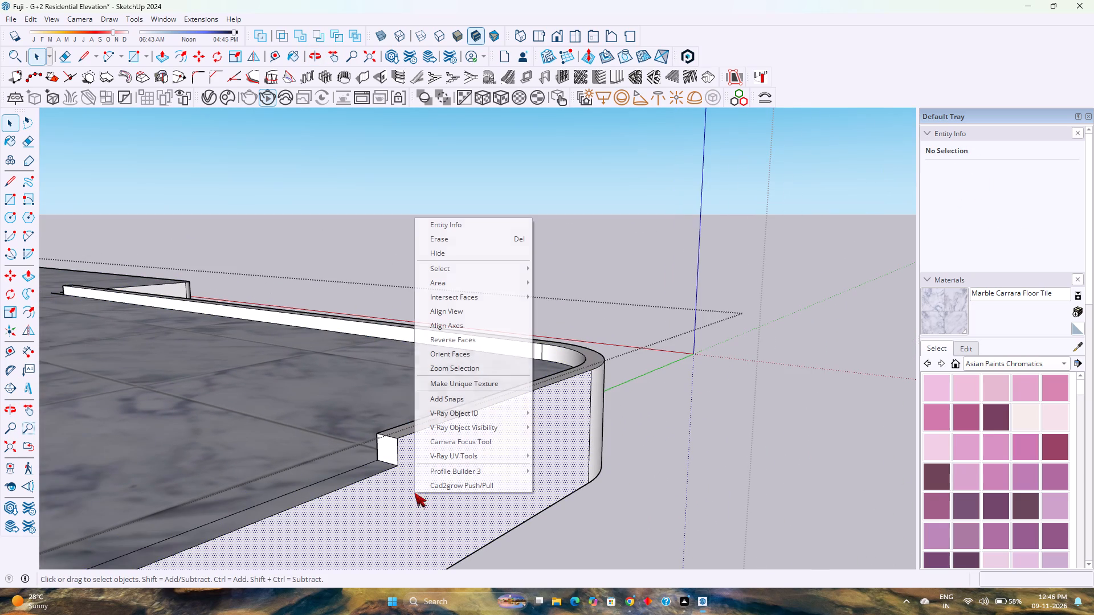
click(432, 252)
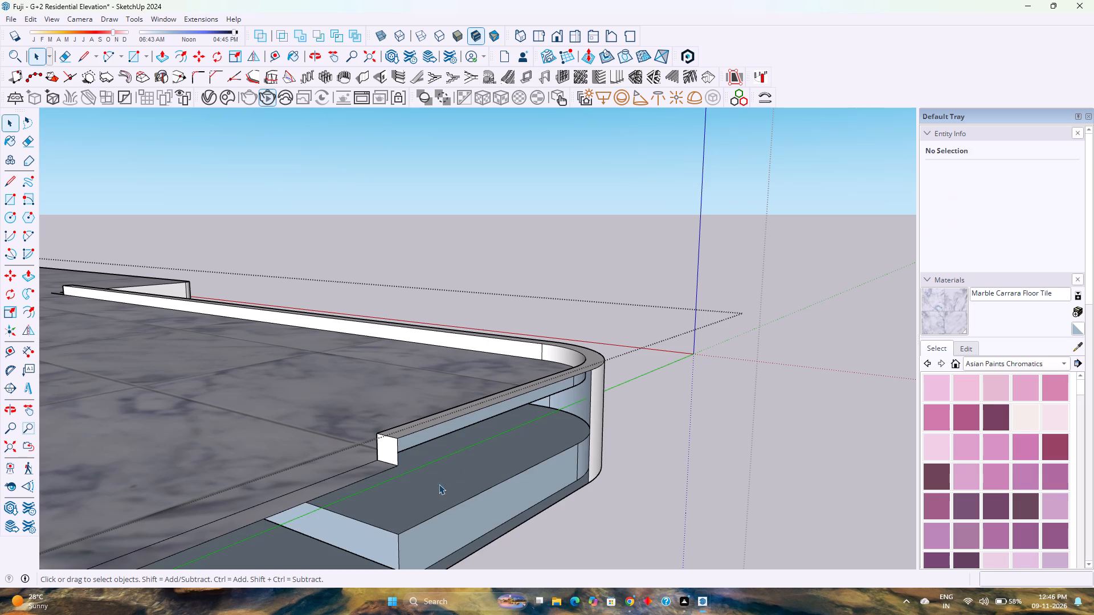
Draw a closed groove profile 1" high and 0.5" deep at the lower outer corner of the raised edge's cut end.
scroll(421, 470, up, 3)
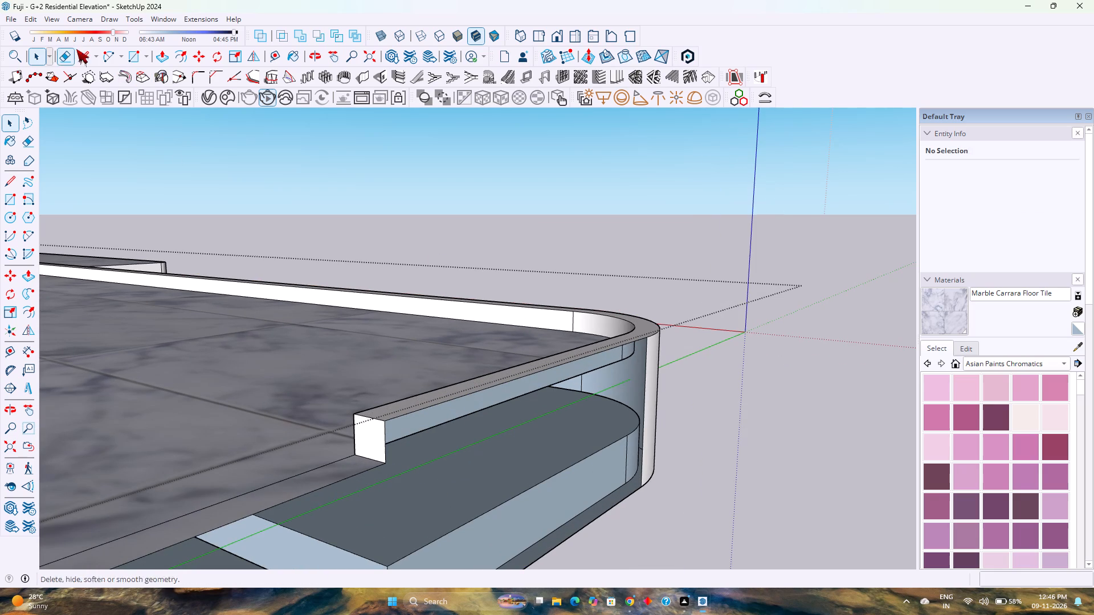
click(82, 54)
click(383, 464)
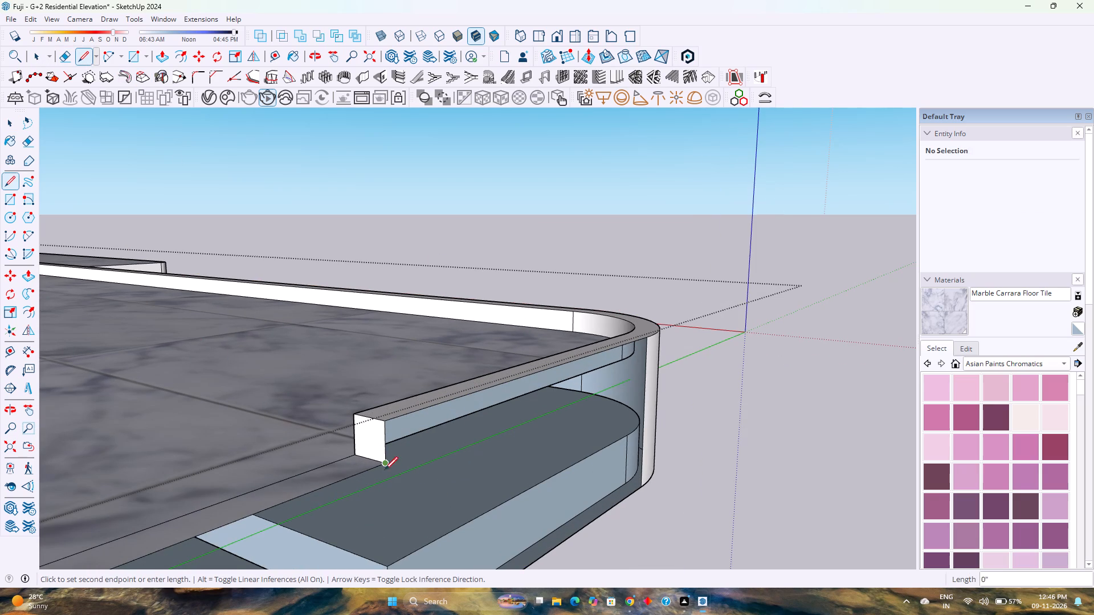
key(1)
key(Return)
key(Right)
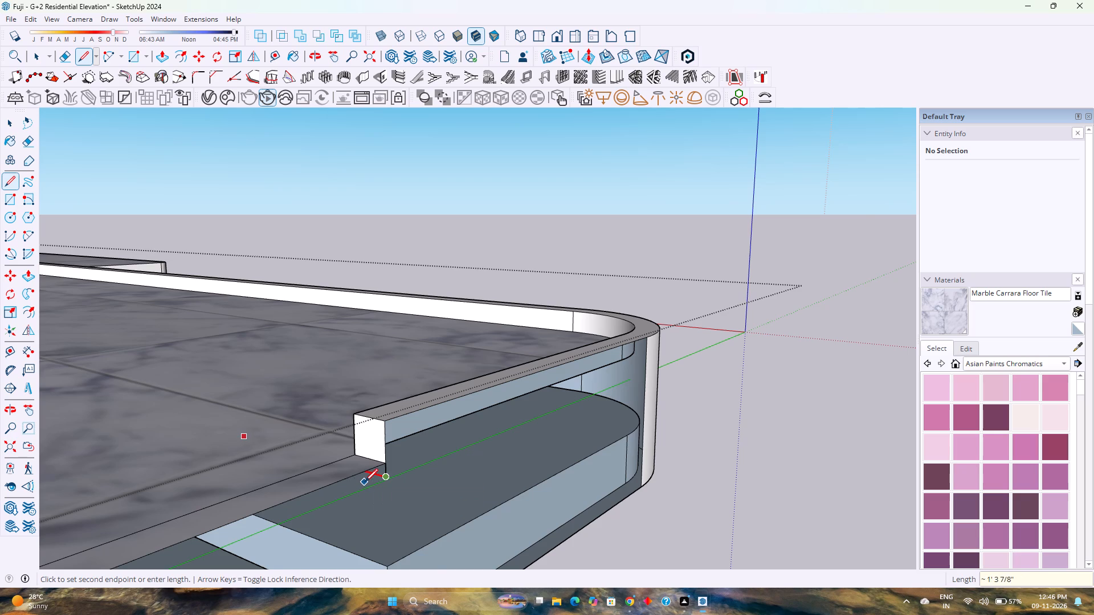
scroll(365, 482, up, 2)
text(0.5)
key(Return)
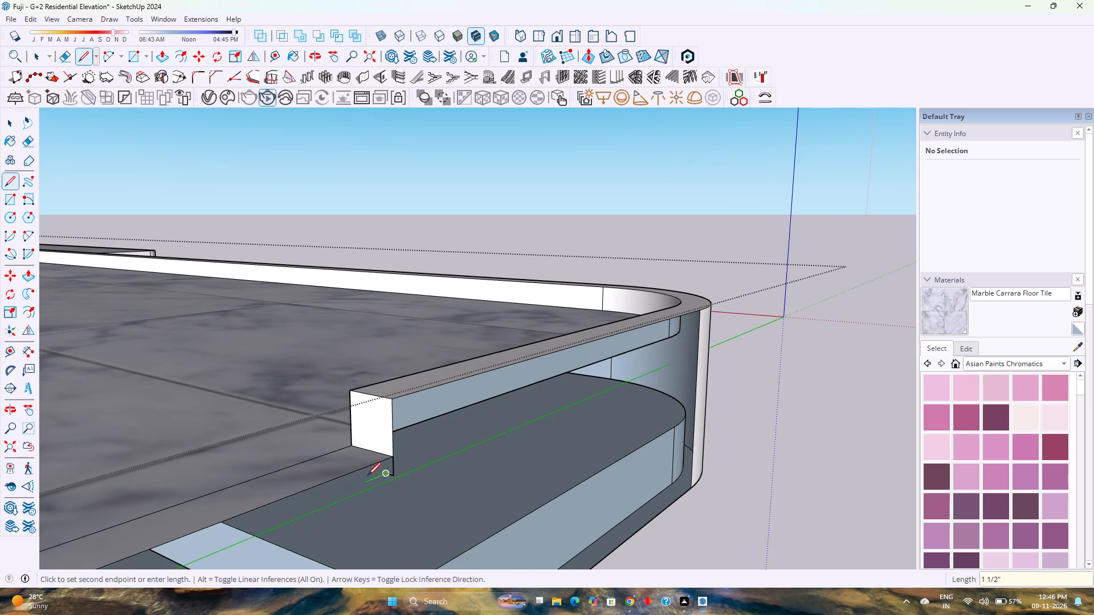
key(Up)
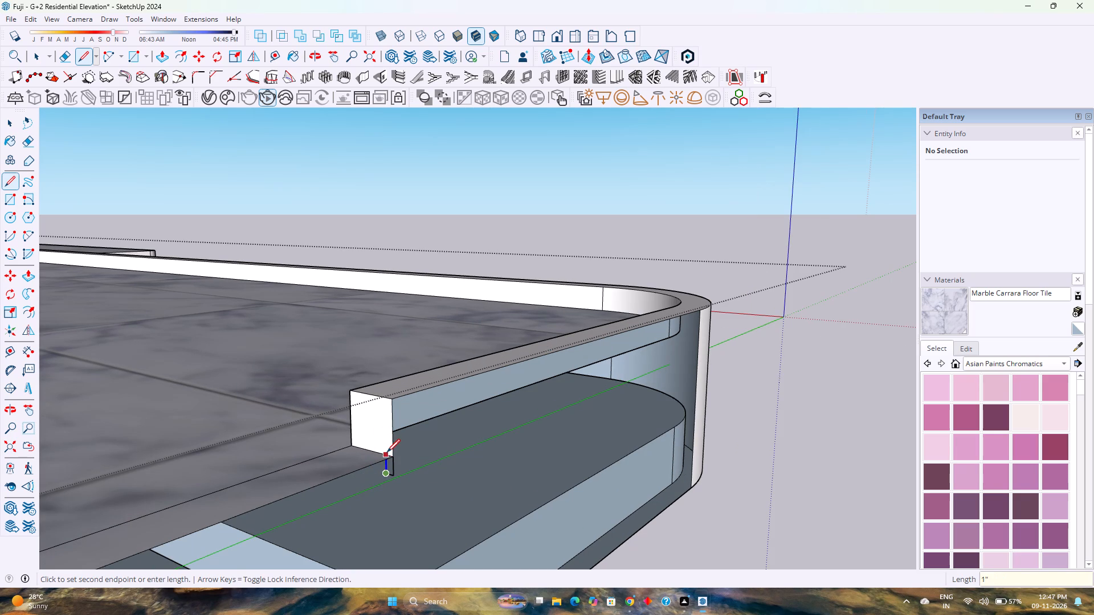
click(386, 452)
scroll(386, 454, up, 3)
key(space)
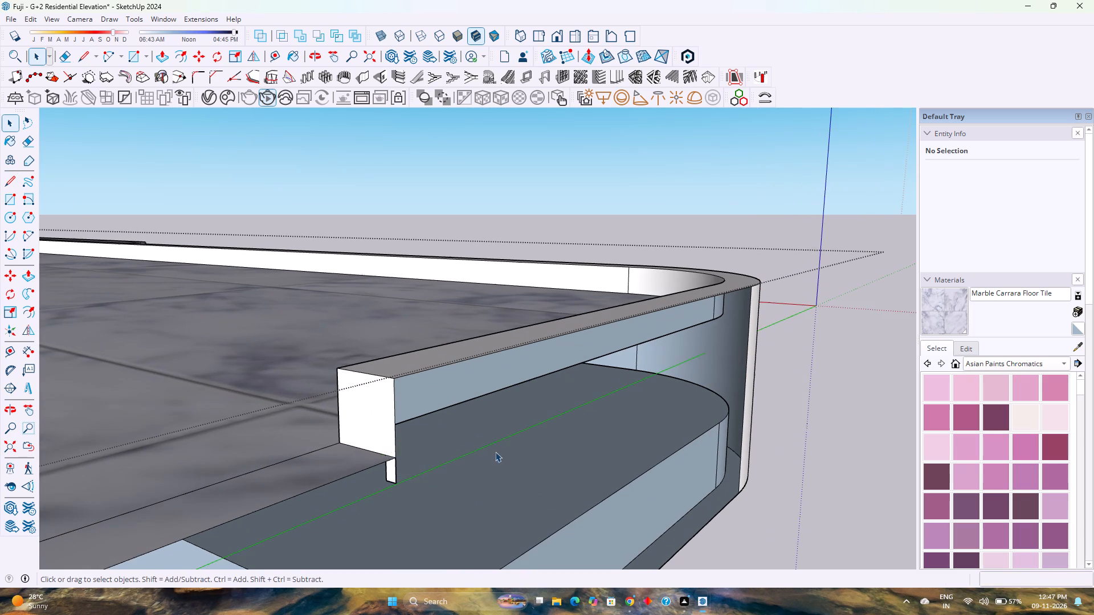
Sweep the small groove profile with Follow Me along the balcony's outer top edges: side, rounded corner and front.
scroll(495, 451, down, 1)
middle_drag(495, 451, 414, 475)
click(440, 387)
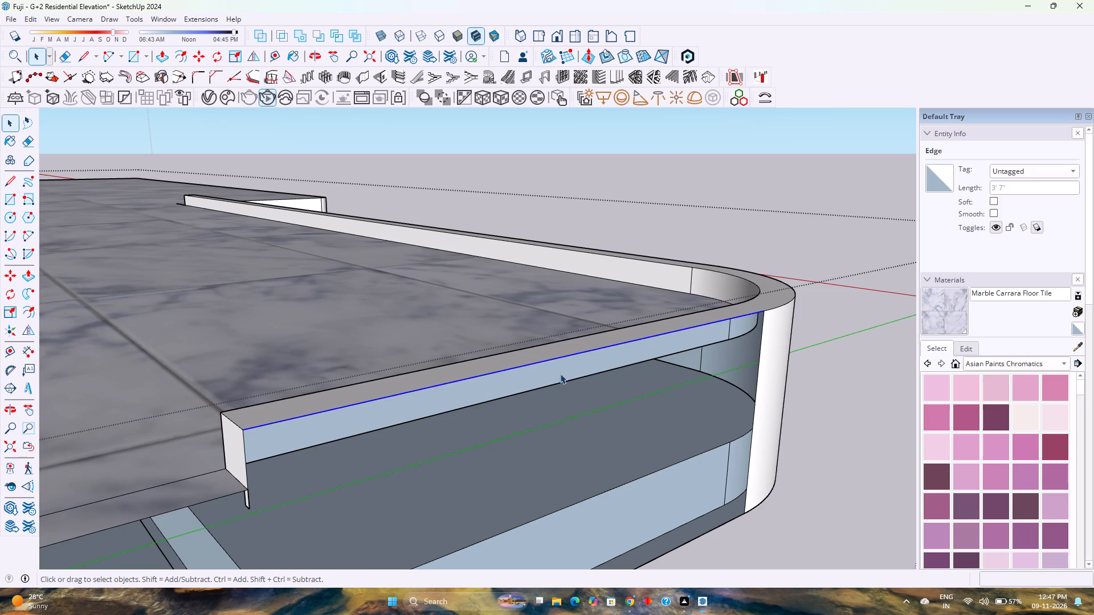
scroll(560, 374, down, 2)
middle_drag(572, 378, 483, 463)
scroll(485, 461, up, 1)
ctrl+click(840, 314)
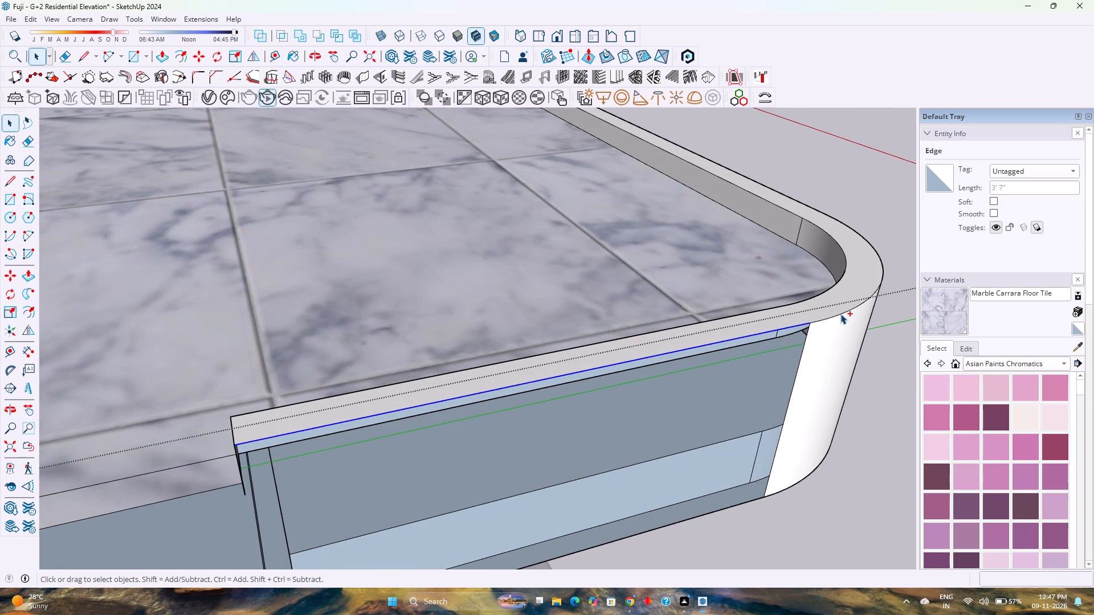
scroll(812, 317, down, 2)
middle_drag(816, 314, 694, 379)
middle_drag(676, 382, 664, 384)
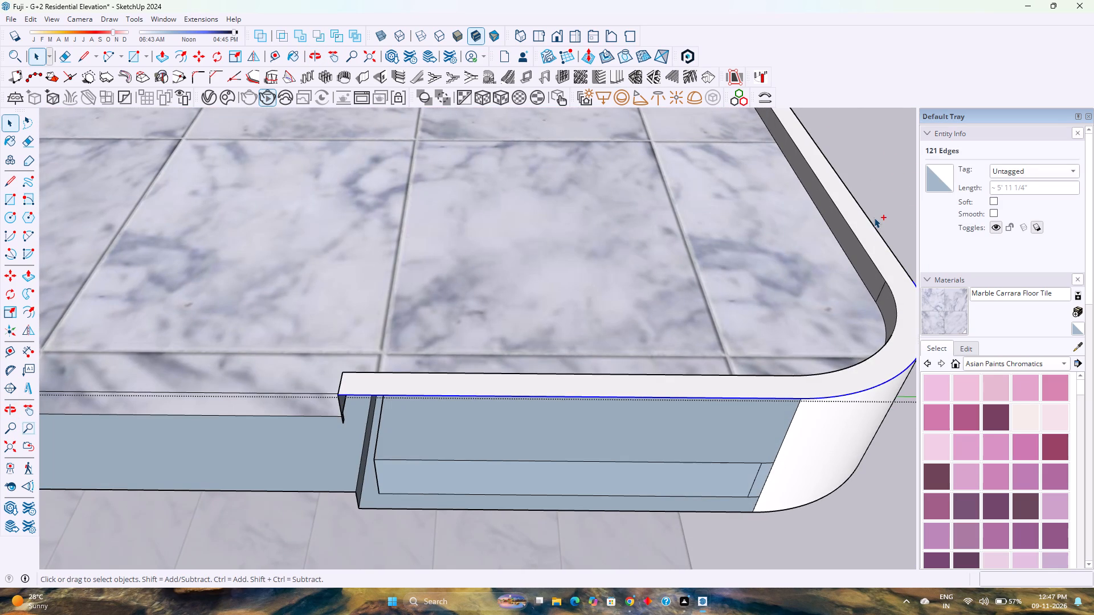
ctrl+click(871, 220)
middle_drag(420, 315, 516, 270)
middle_drag(519, 268, 524, 264)
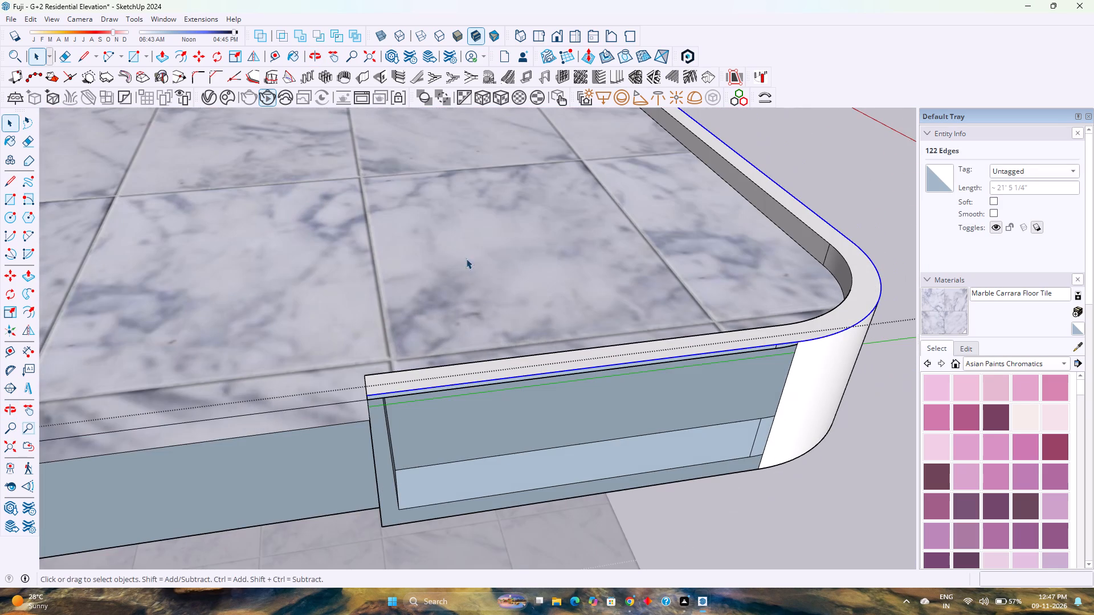
click(21, 290)
scroll(395, 481, up, 3)
middle_drag(342, 424, 450, 393)
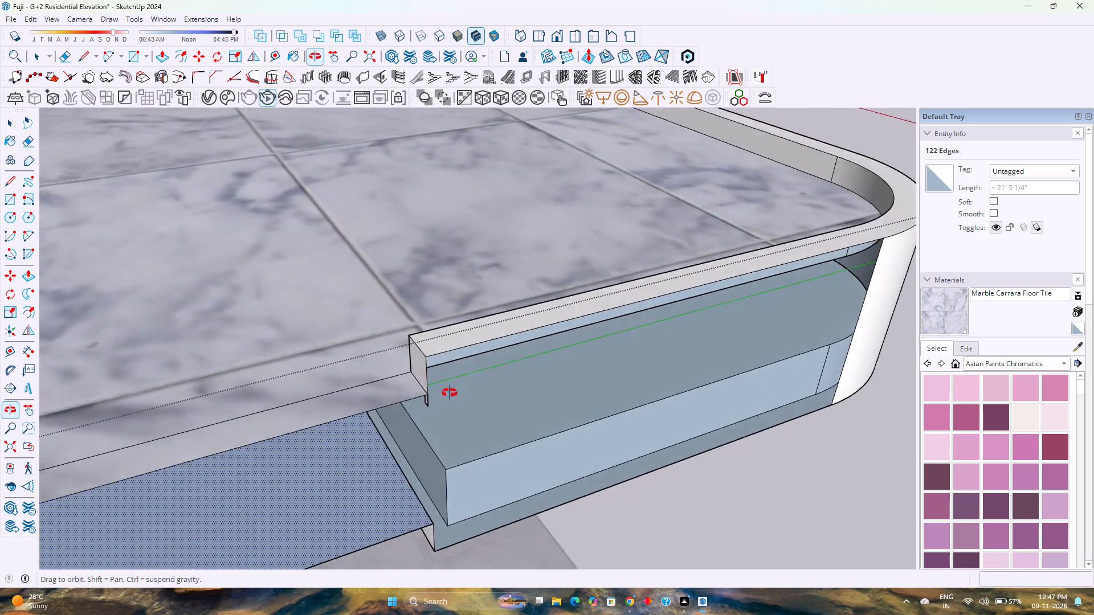
middle_drag(450, 393, 522, 375)
scroll(501, 384, up, 3)
click(485, 384)
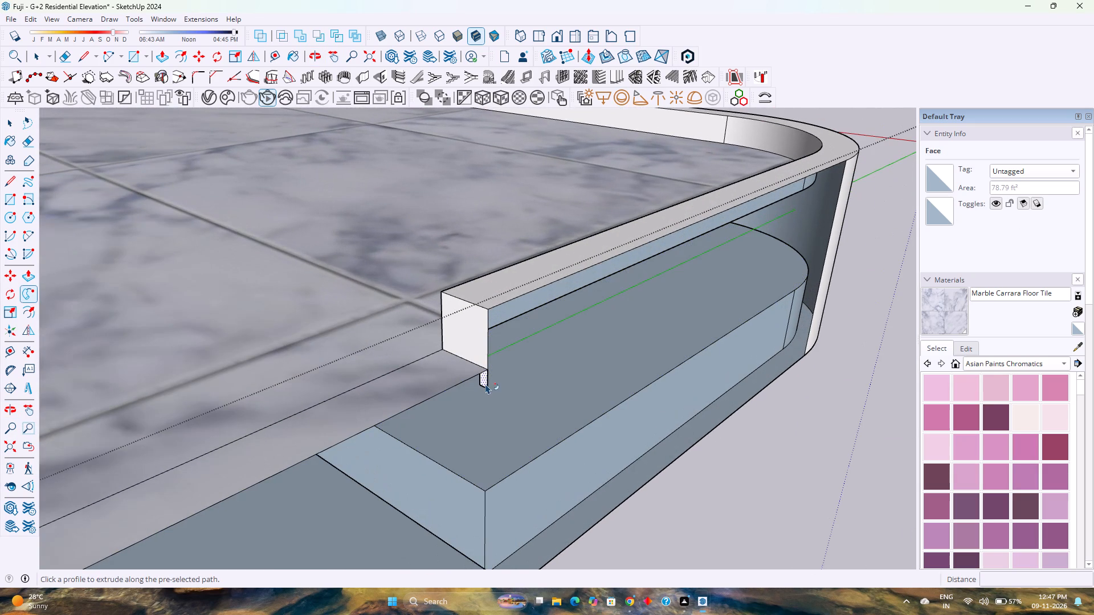
Copy the swept strip's end profile 11" straight down to the notch corner near the slab's bottom edge.
middle_drag(606, 359, 447, 361)
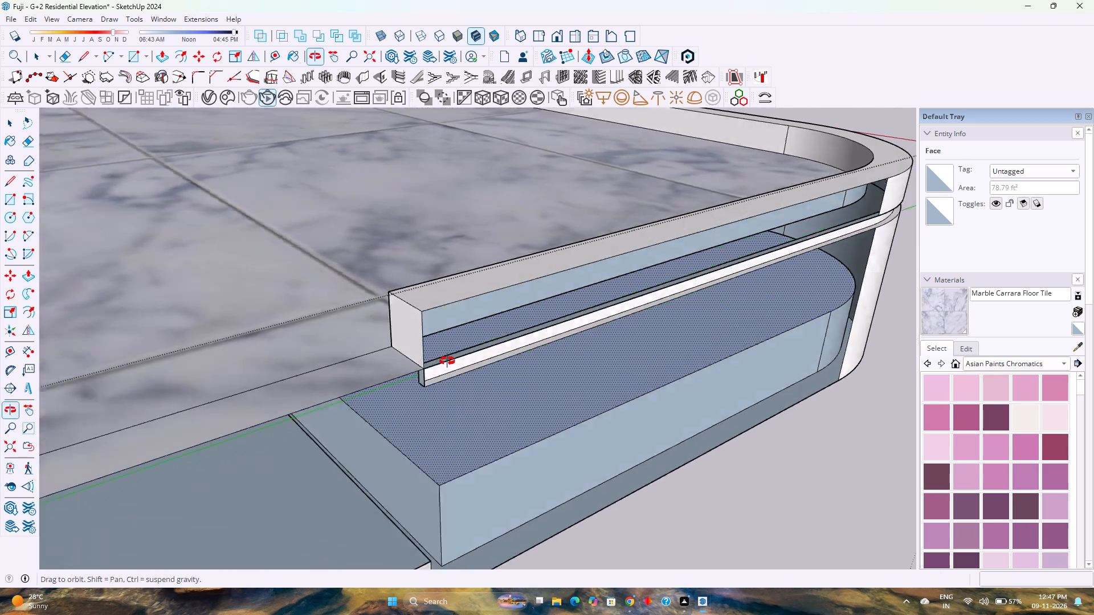
middle_drag(447, 361, 443, 361)
scroll(444, 360, down, 4)
middle_drag(394, 441, 450, 396)
middle_drag(450, 396, 456, 396)
scroll(492, 431, up, 3)
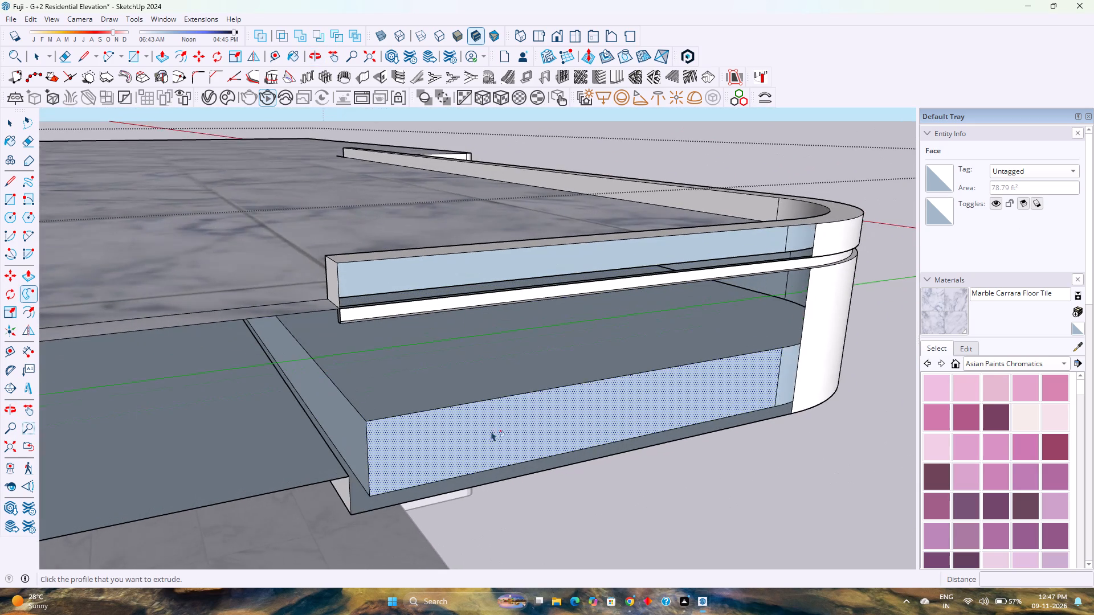
middle_drag(433, 453, 576, 407)
scroll(414, 478, up, 1)
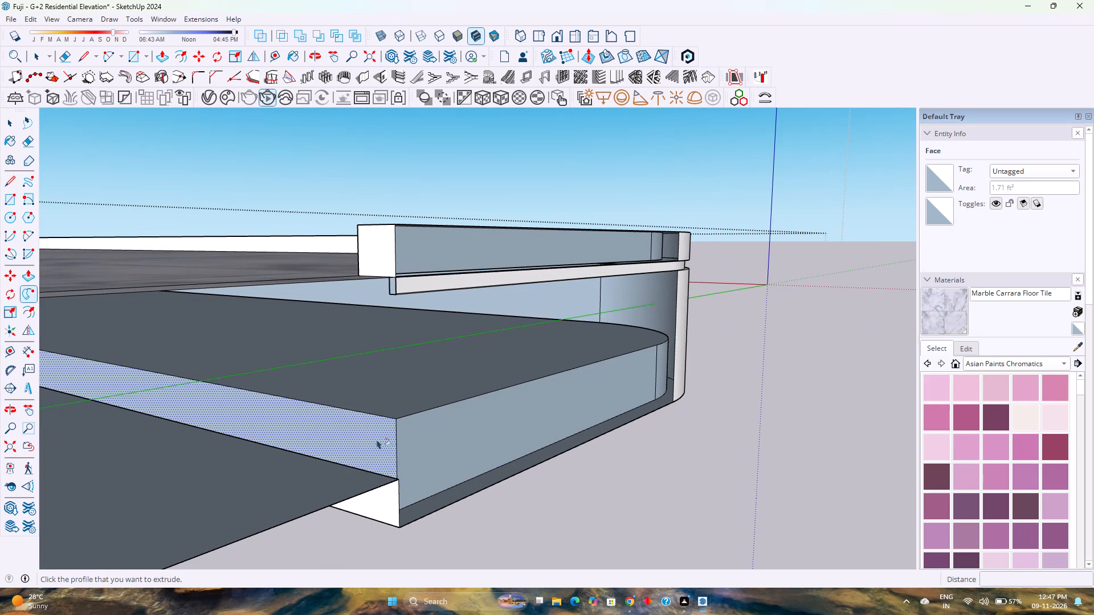
scroll(364, 421, up, 2)
middle_drag(366, 419, 387, 413)
scroll(411, 519, up, 3)
scroll(419, 513, down, 3)
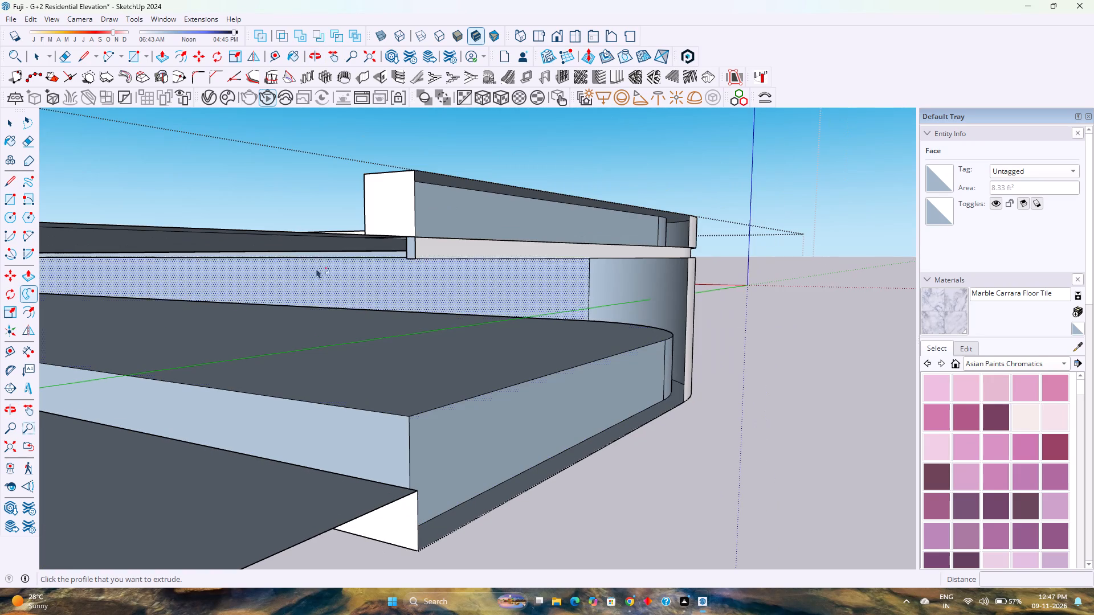
key(space)
double_click(412, 250)
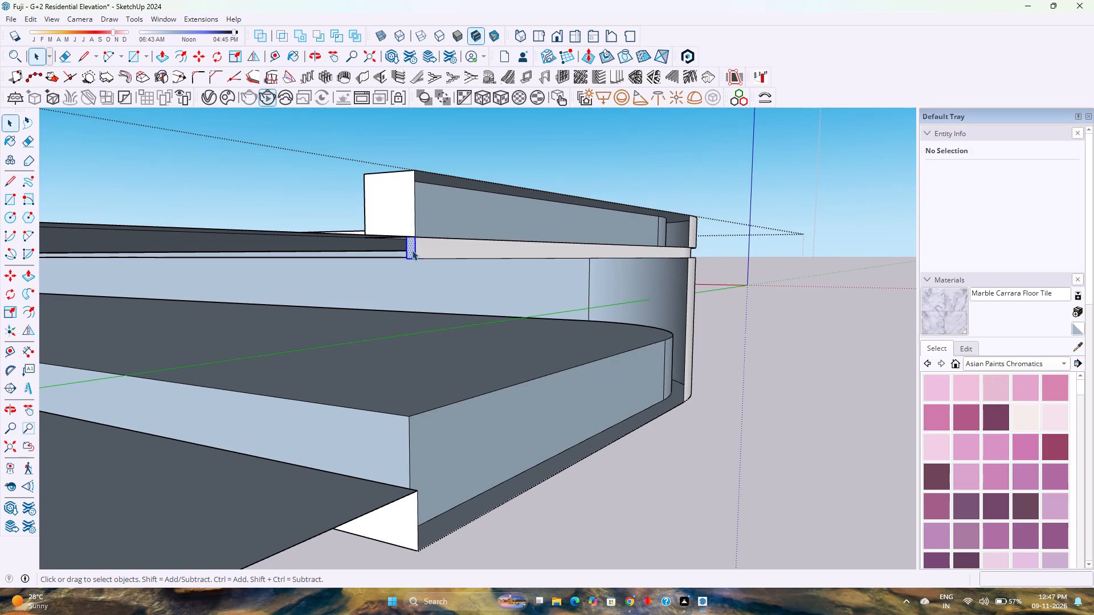
key(m)
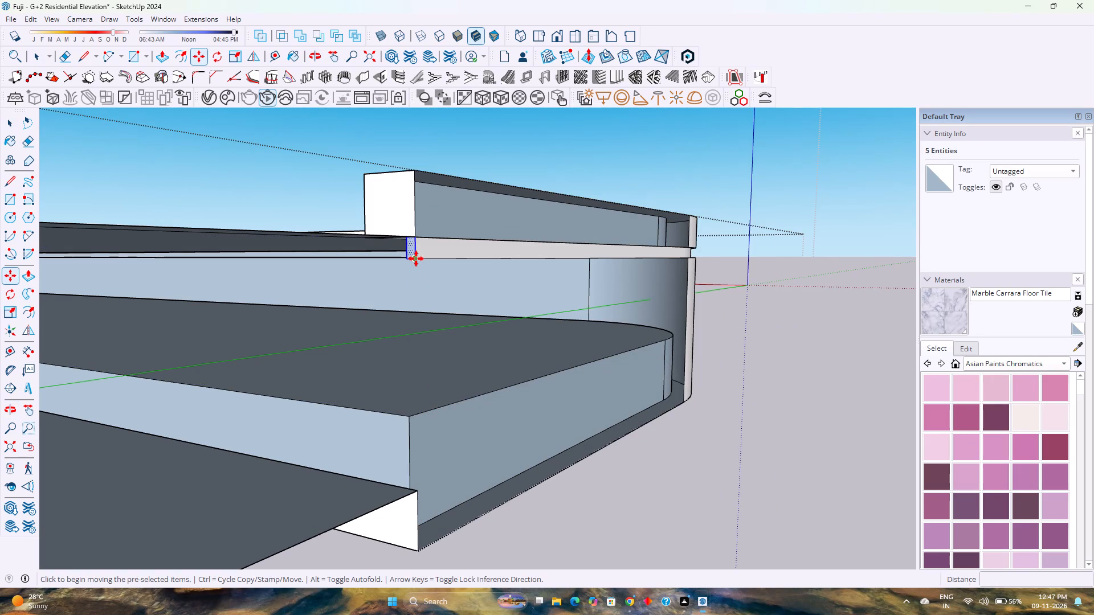
click(416, 259)
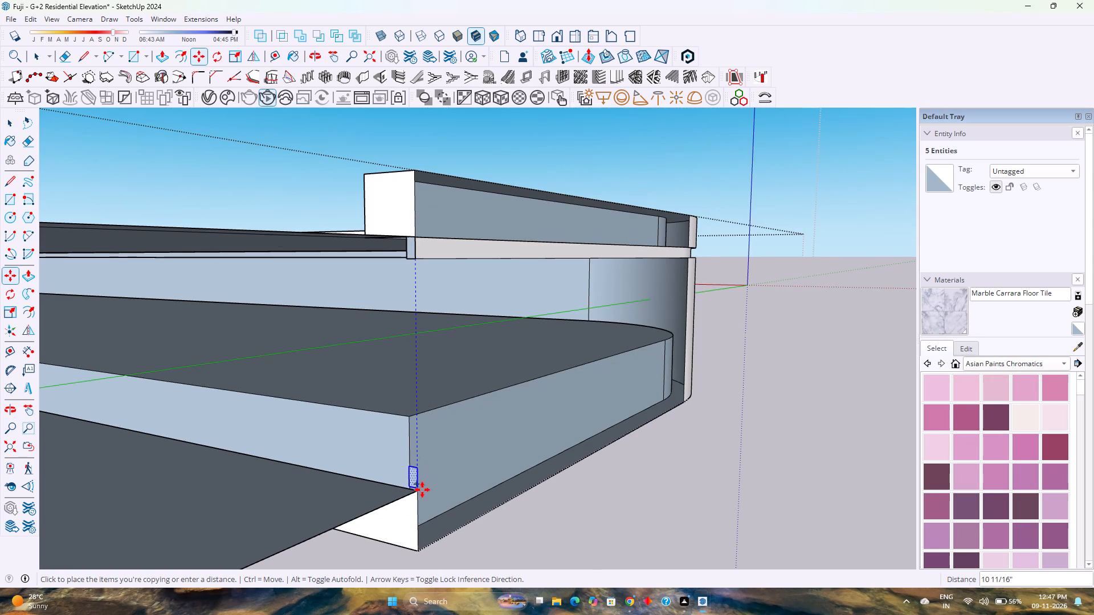
click(420, 492)
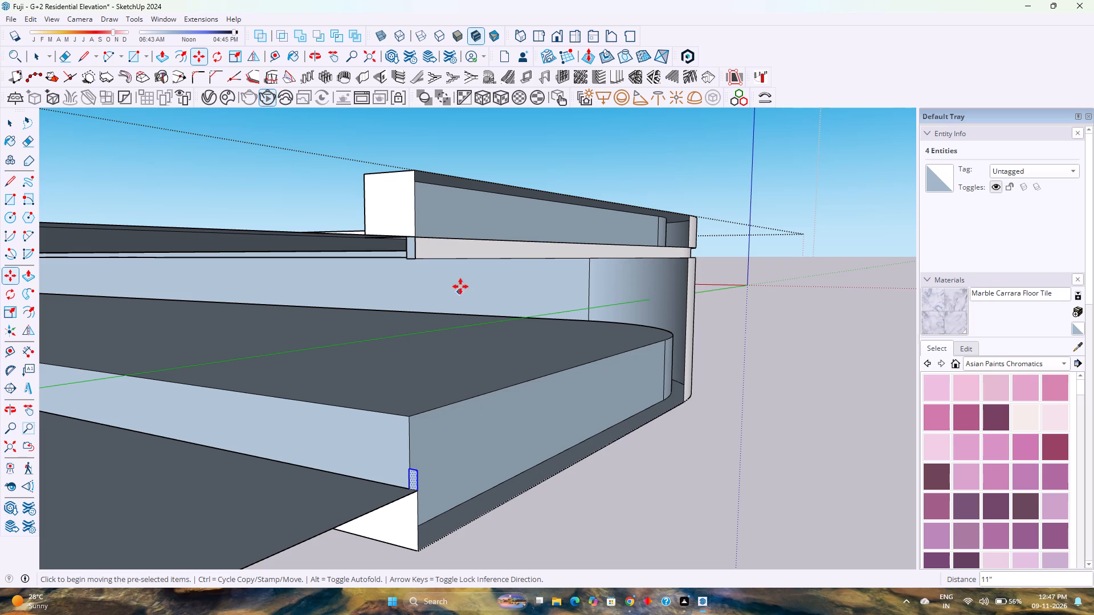
key(space)
middle_drag(521, 249, 423, 371)
scroll(423, 354, down, 4)
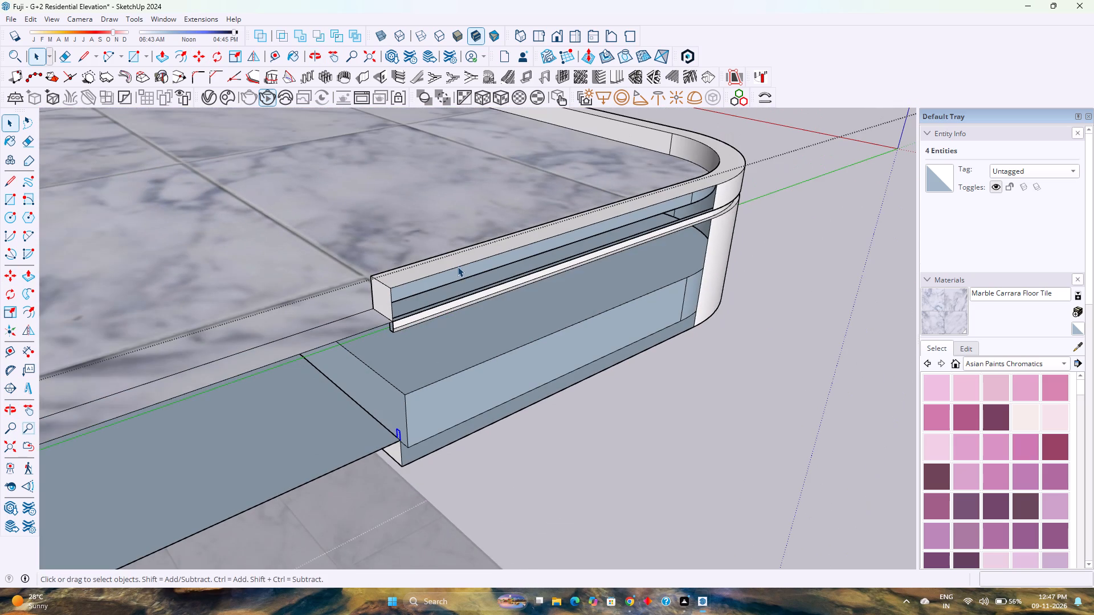
Sweep the copied lower groove profile with Follow Me along the balcony's outer top edges: side, rounded corner and front.
click(458, 266)
ctrl+middle_drag(565, 268, 450, 311)
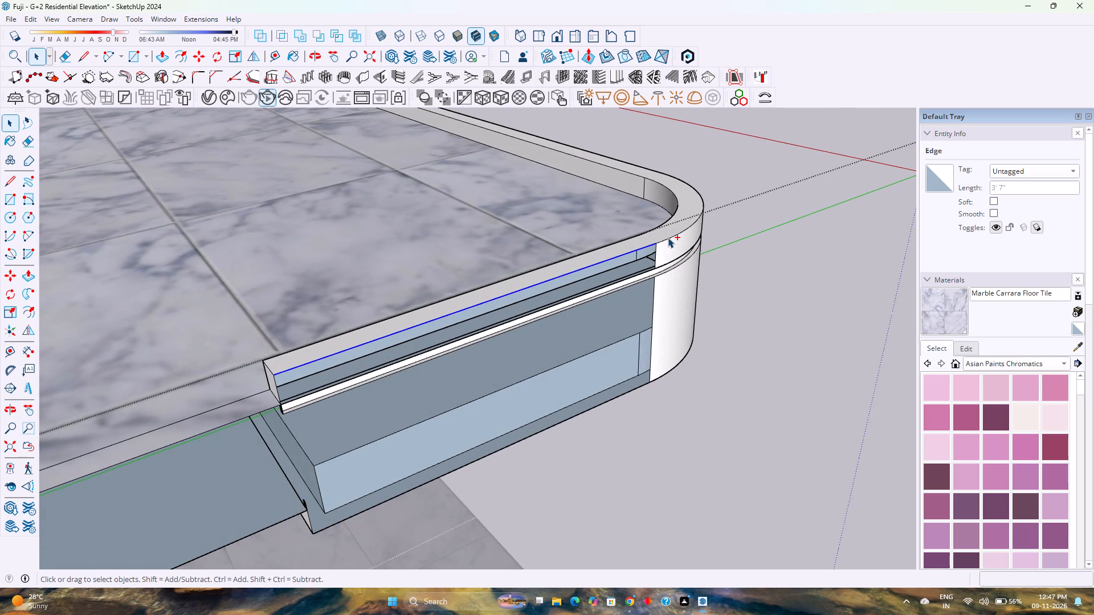
ctrl+click(668, 237)
scroll(674, 236, down, 4)
middle_drag(674, 240, 644, 286)
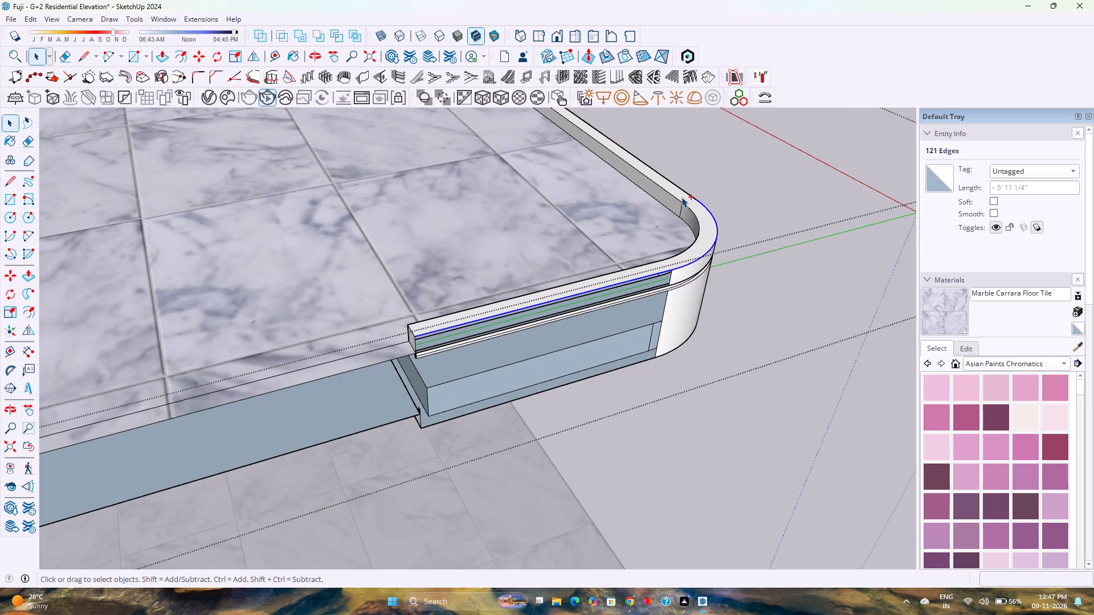
ctrl+click(684, 192)
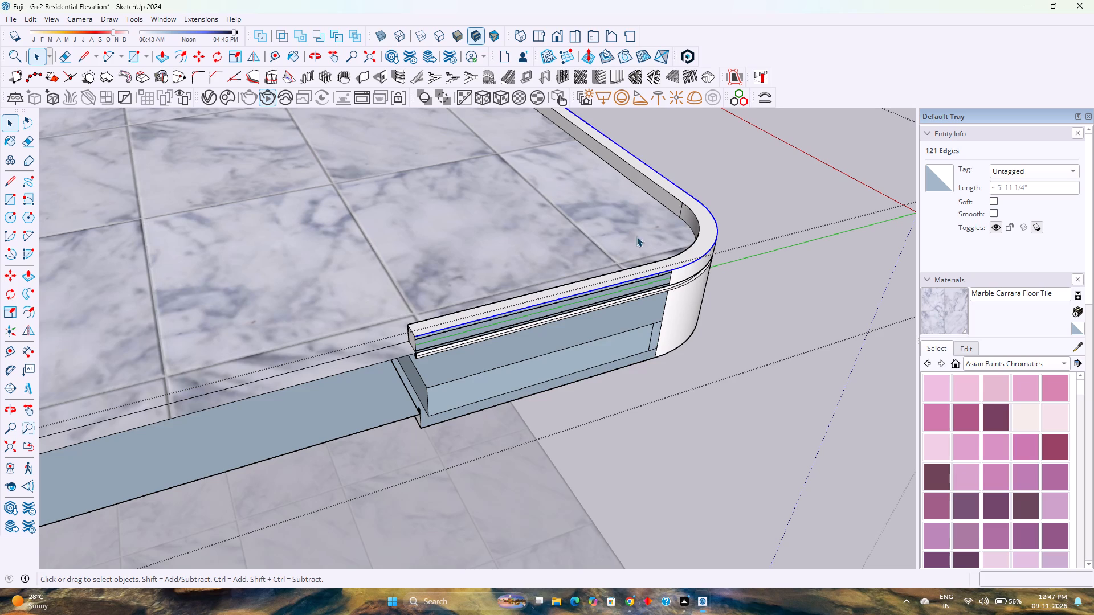
middle_drag(420, 379, 581, 265)
scroll(476, 431, up, 5)
scroll(473, 431, down, 1)
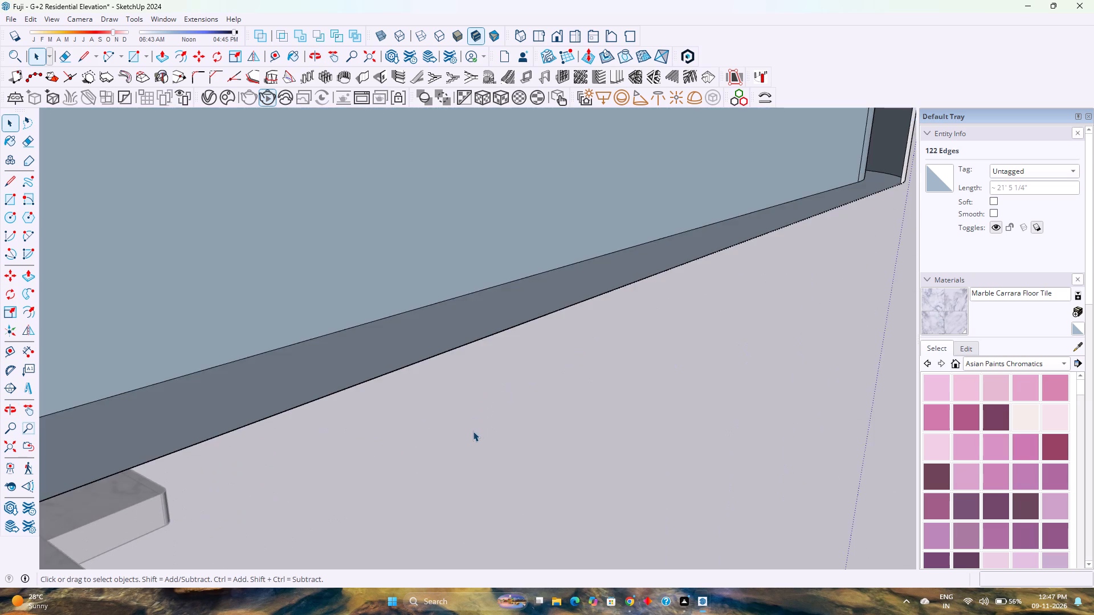
scroll(443, 395, down, 2)
scroll(353, 370, up, 4)
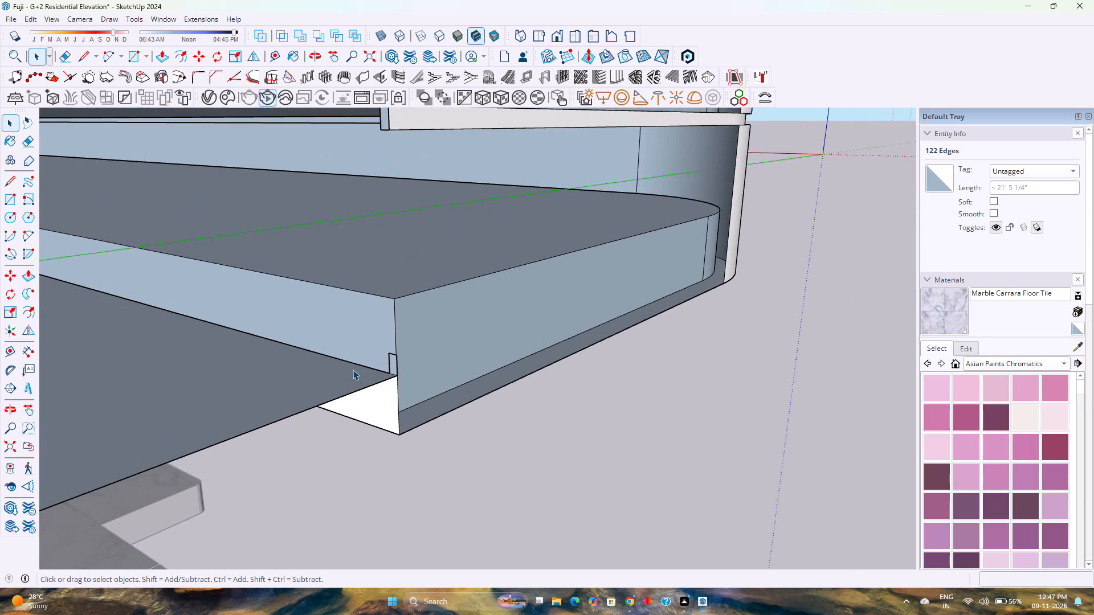
middle_drag(353, 370, 448, 392)
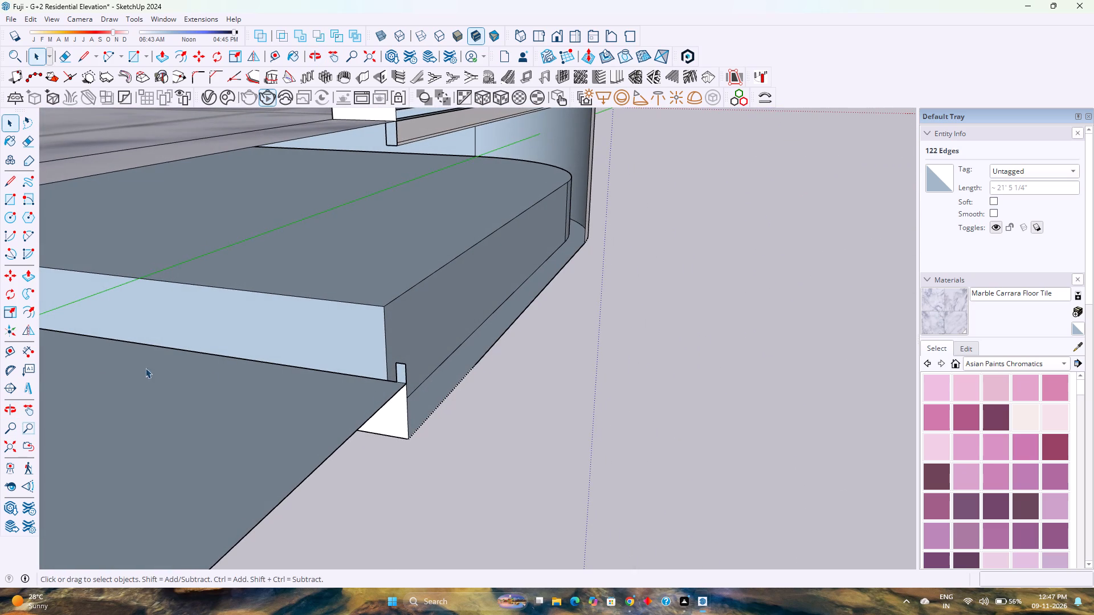
click(34, 288)
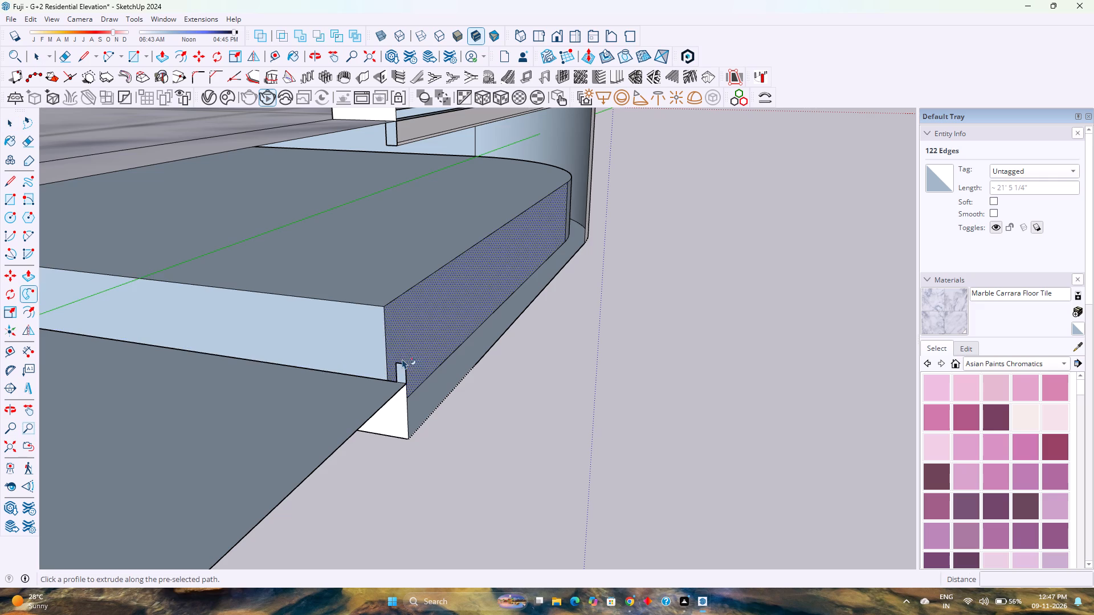
click(402, 373)
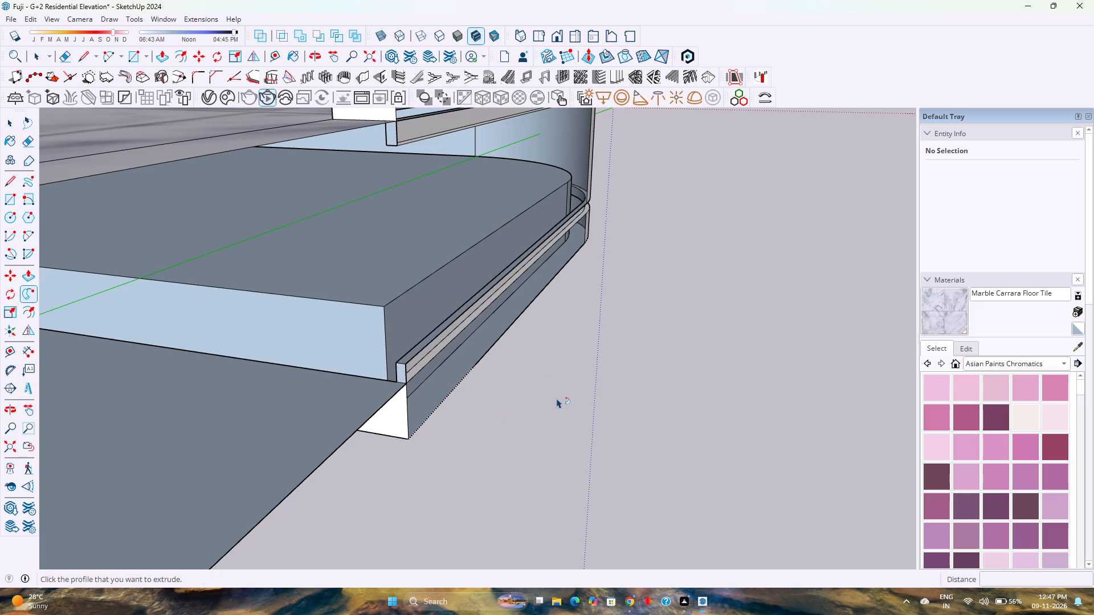
scroll(561, 396, down, 1)
middle_drag(560, 396, 404, 403)
key(space)
scroll(407, 365, down, 4)
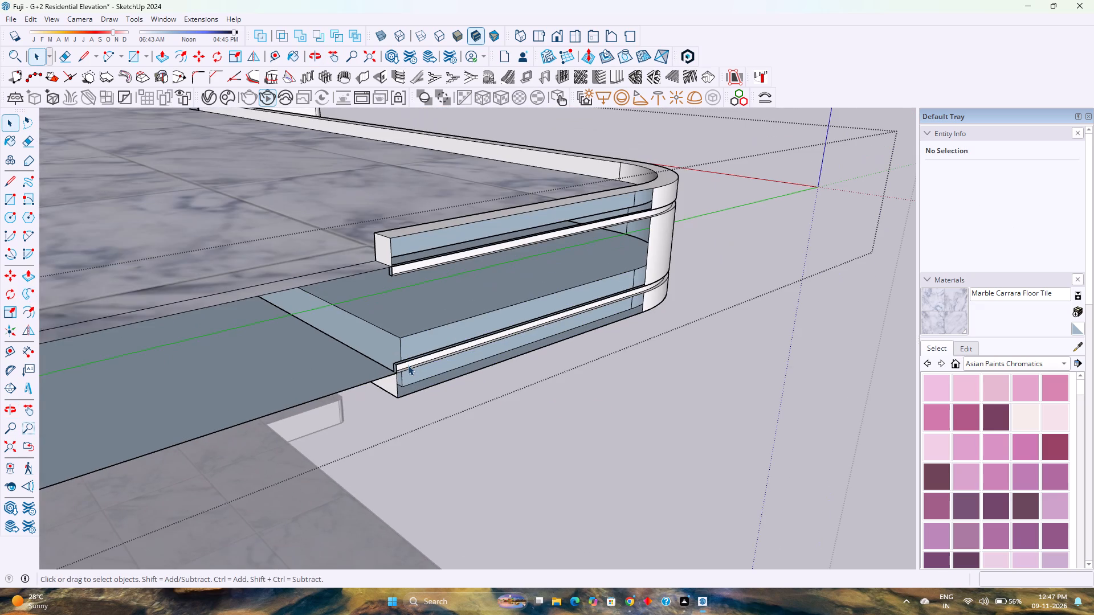
Unhide the balcony slab's flat outer side face.
click(29, 20)
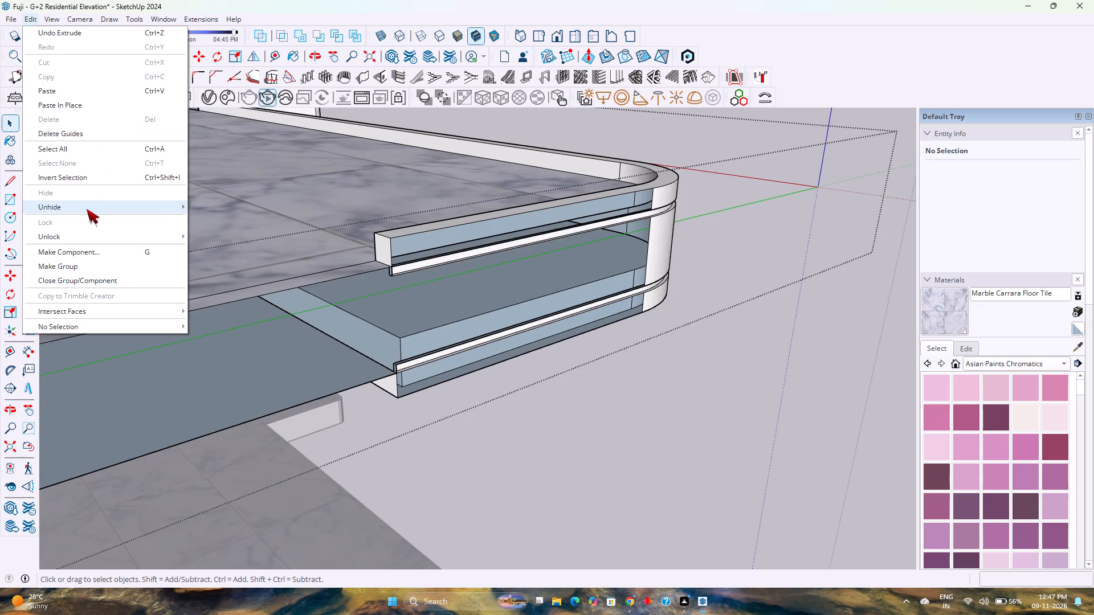
click(211, 231)
Copy the lower groove's recessed vertical surface 6' along the green axis, clear of the balcony slab.
scroll(419, 359, up, 4)
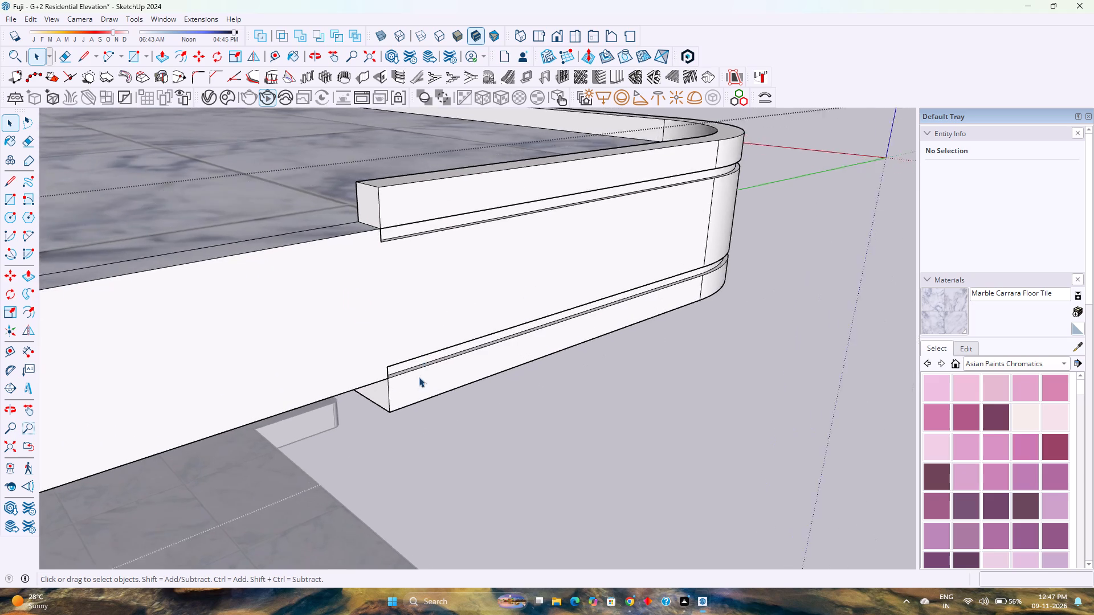
scroll(419, 377, up, 8)
click(389, 363)
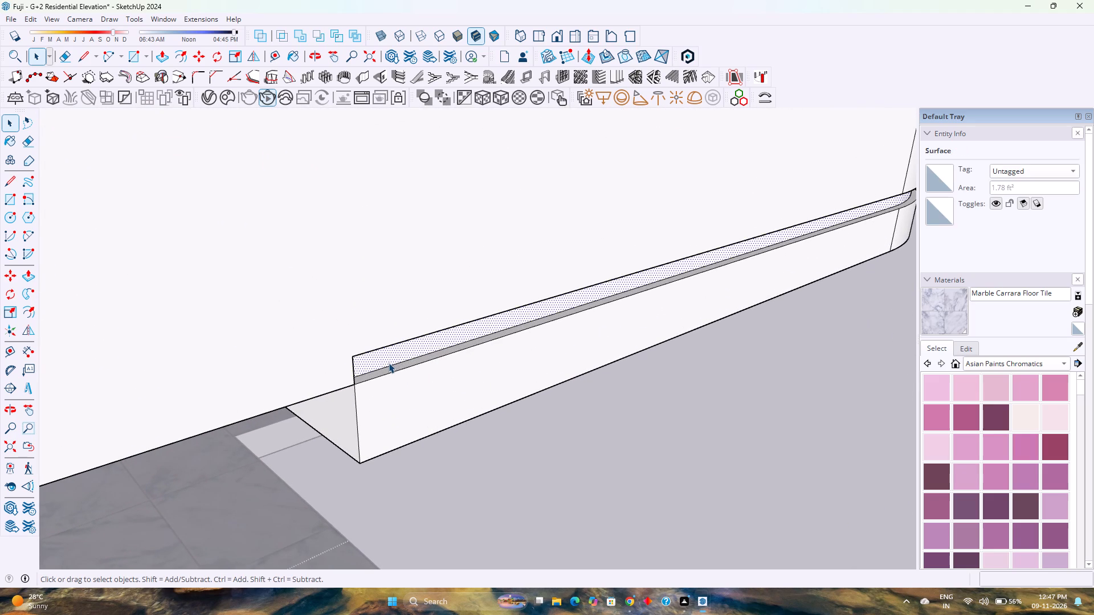
key(m)
click(377, 367)
scroll(455, 403, down, 9)
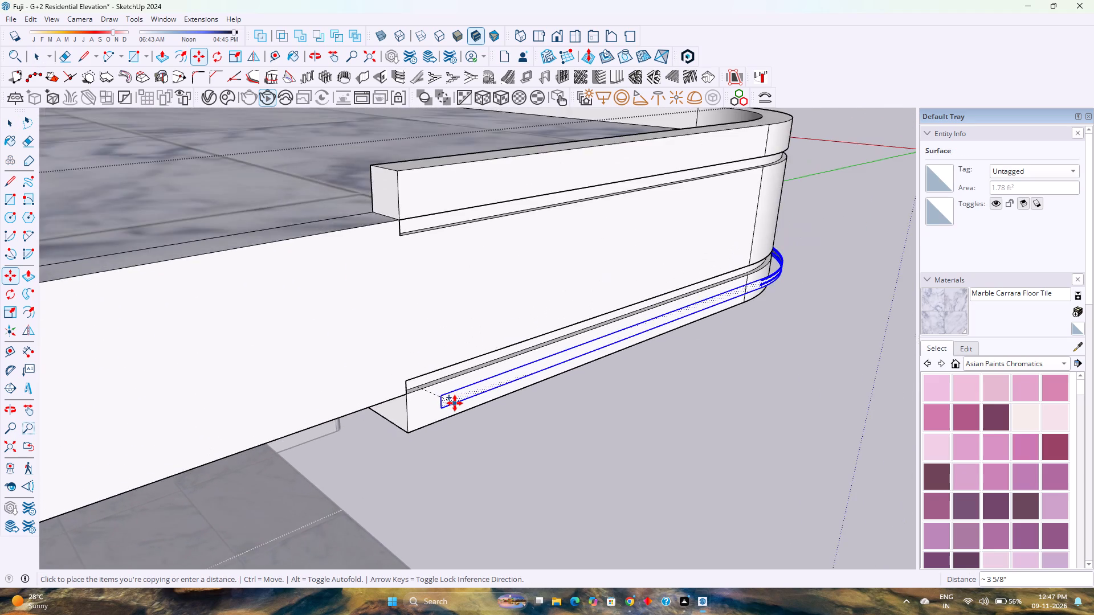
scroll(455, 403, down, 12)
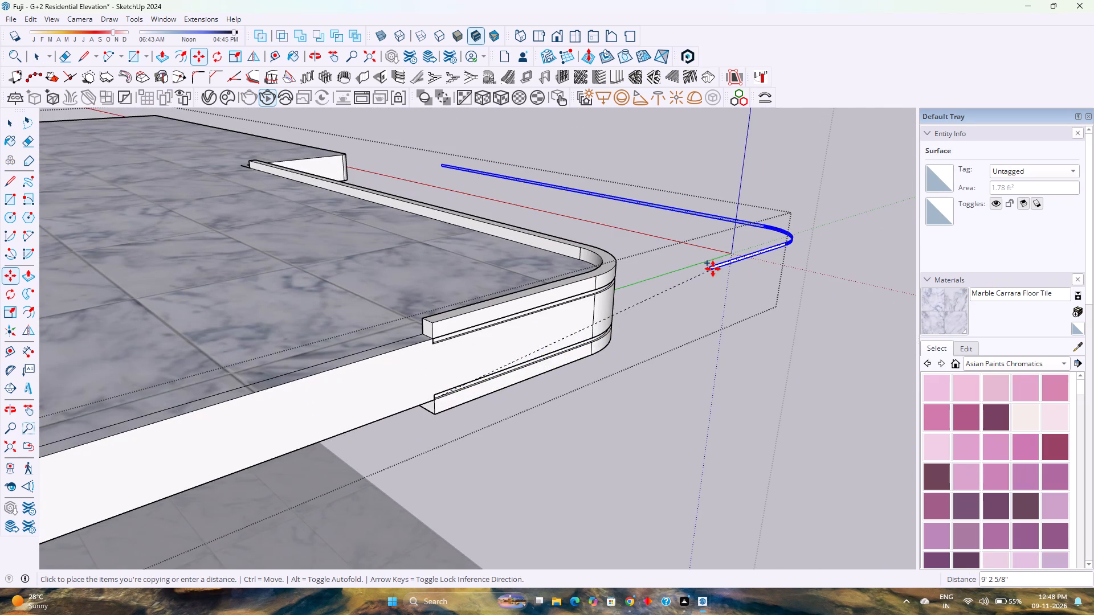
key(Left)
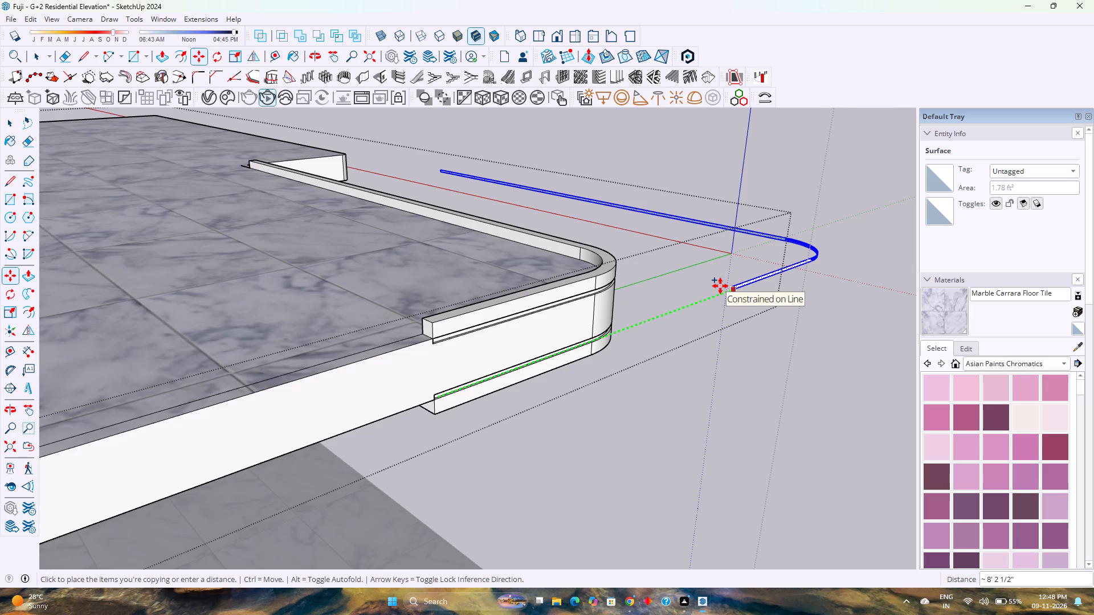
key(6)
key(apostrophe)
key(Return)
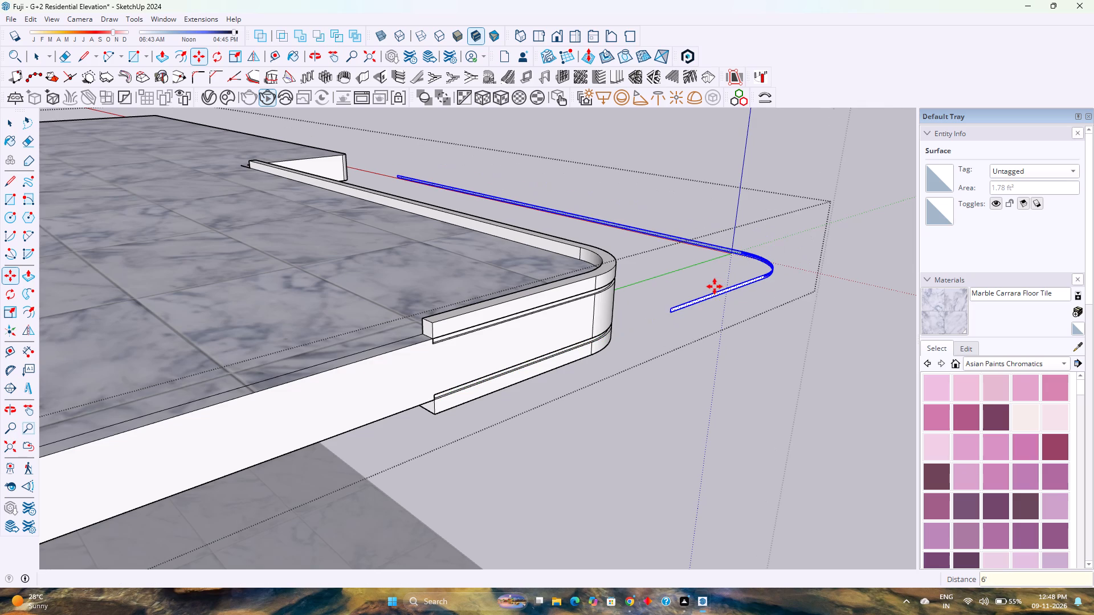
Make the copied groove strip a group.
right_click(722, 289)
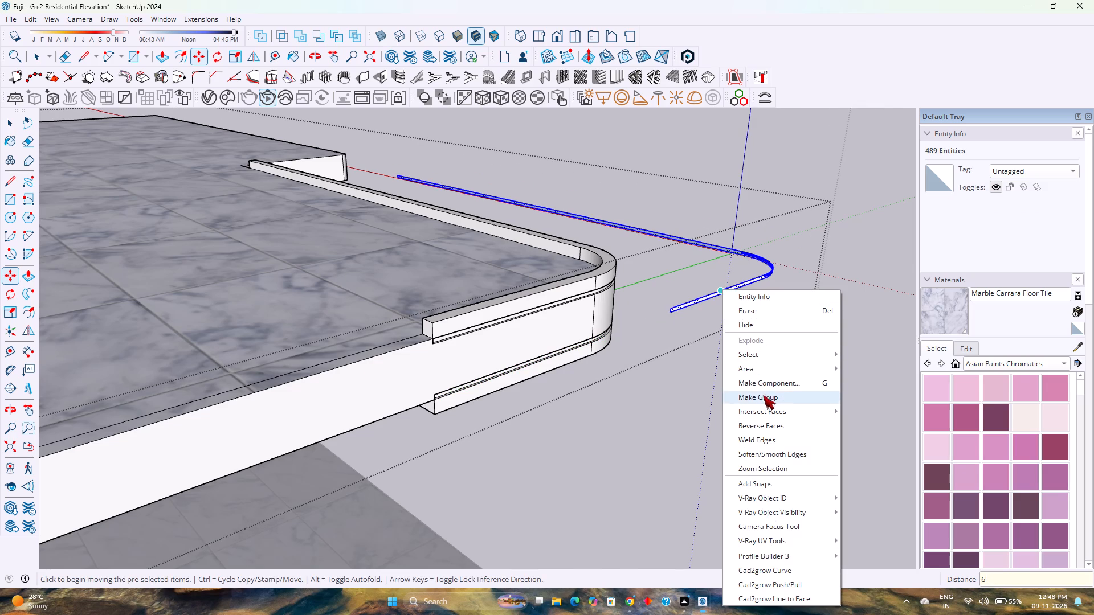
click(763, 397)
scroll(707, 305, up, 6)
key(space)
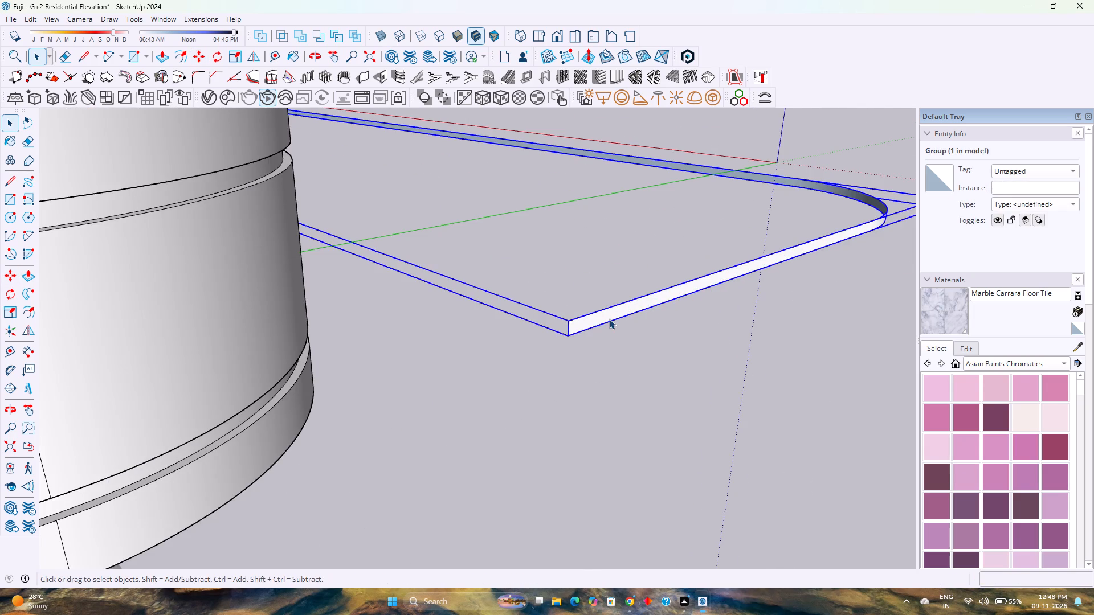
Inside the copied groove strip group, weld the top edges along the side, rounded corner and front into one curve.
scroll(609, 319, up, 3)
double_click(609, 319)
scroll(607, 317, down, 6)
middle_drag(611, 314, 546, 339)
scroll(583, 339, up, 3)
click(590, 322)
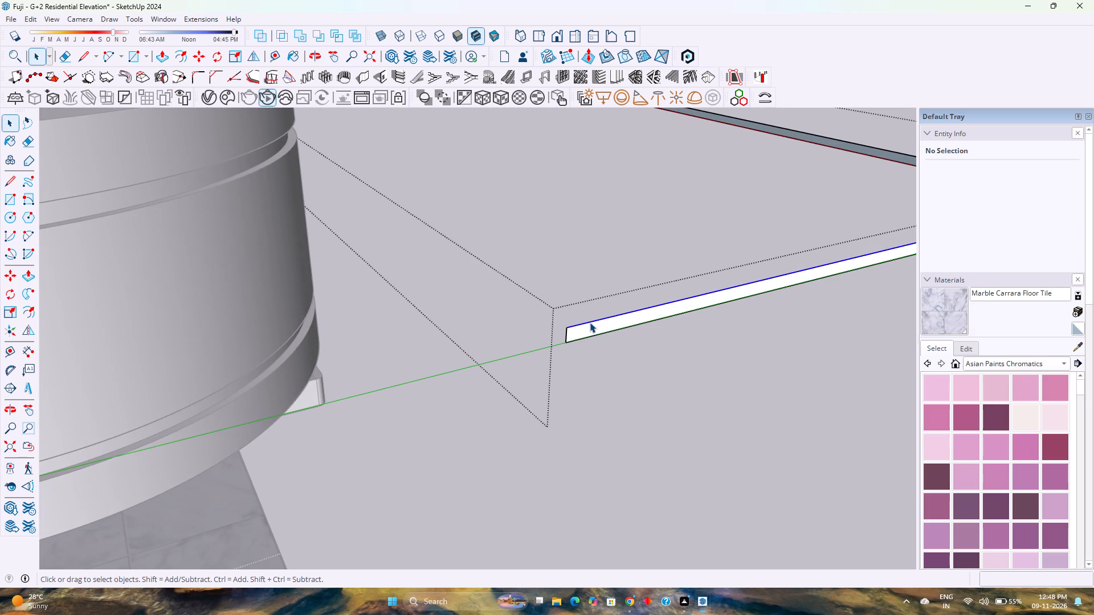
scroll(590, 322, down, 6)
middle_drag(659, 323, 426, 358)
middle_click(426, 358)
scroll(426, 355, down, 4)
shift+scroll(390, 342, down, 1)
shift+middle_drag(391, 344, 825, 370)
shift+middle_click(825, 370)
scroll(816, 367, up, 12)
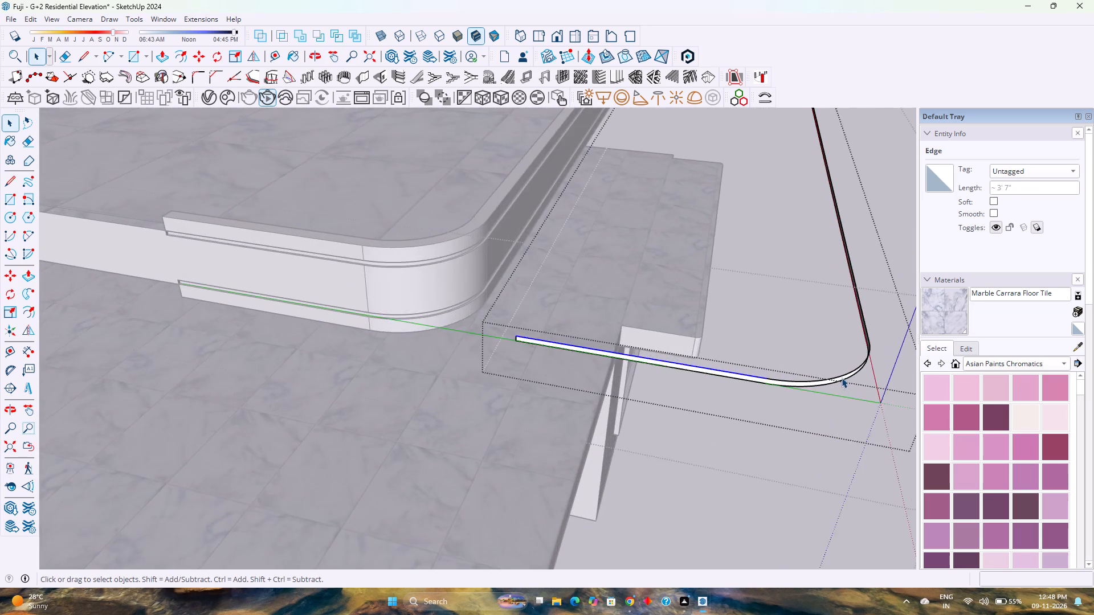
scroll(842, 378, up, 6)
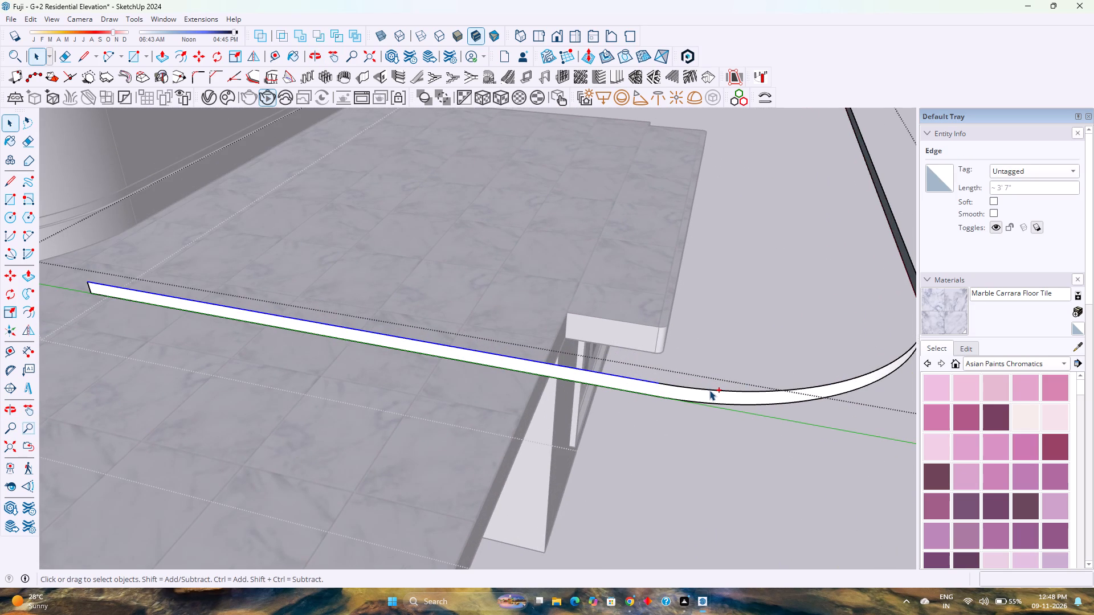
ctrl+click(709, 389)
ctrl+click(683, 386)
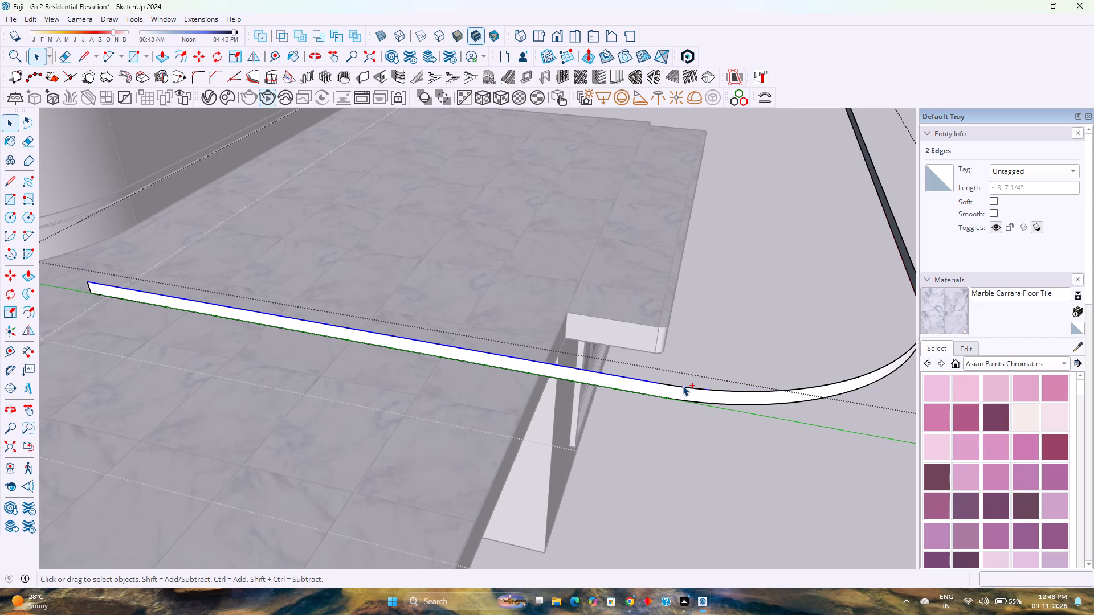
ctrl+click(679, 386)
scroll(676, 384, down, 13)
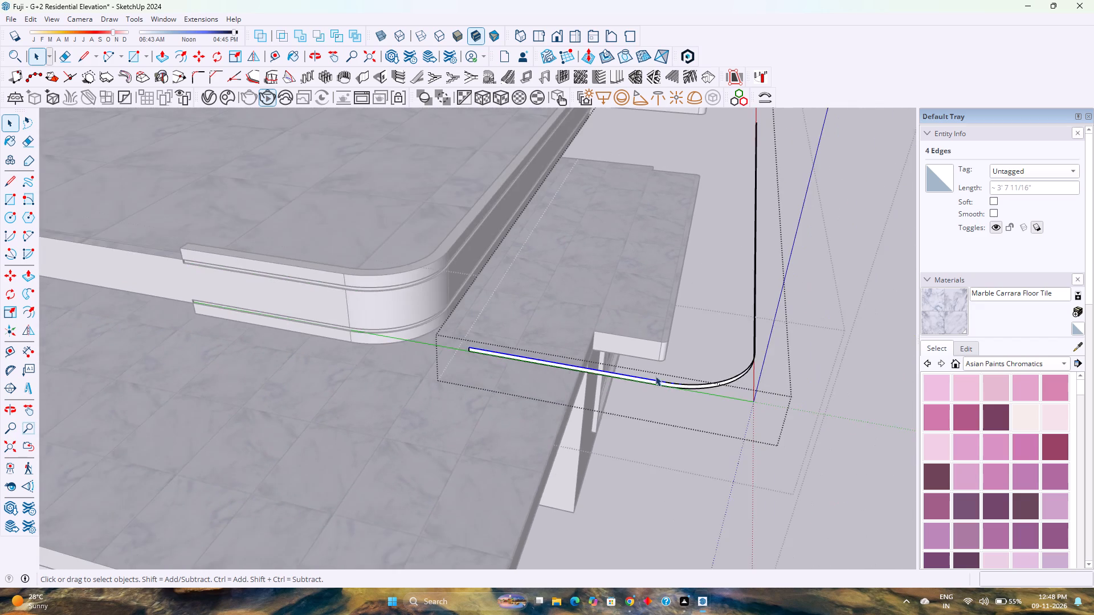
shift+middle_drag(644, 368, 693, 438)
scroll(685, 421, down, 1)
middle_drag(670, 428, 677, 388)
middle_click(677, 388)
scroll(656, 481, down, 1)
scroll(656, 481, up, 3)
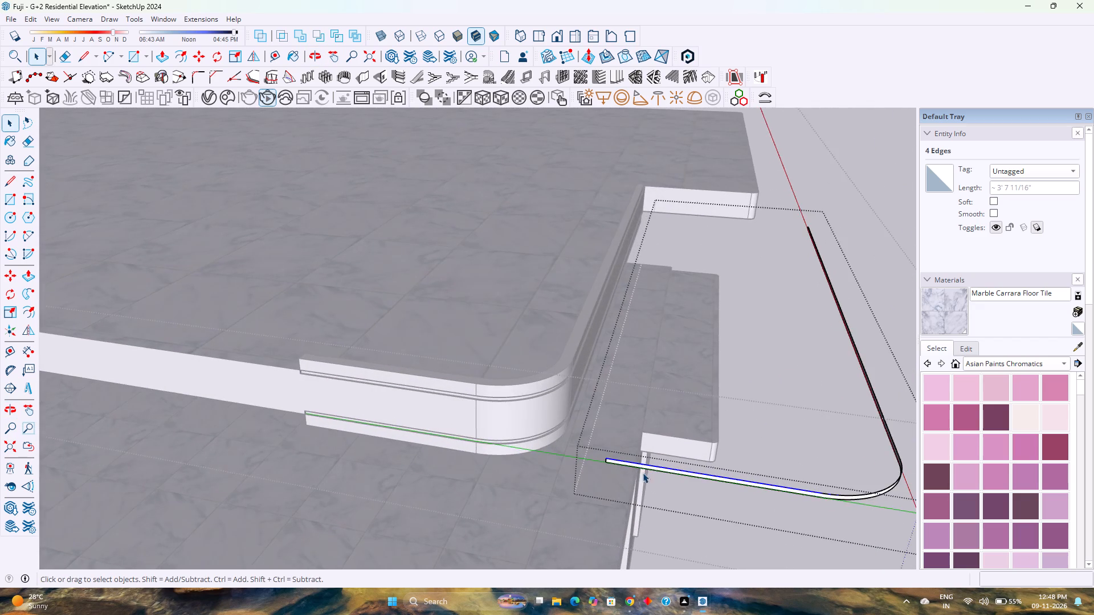
scroll(628, 465, up, 10)
scroll(594, 454, down, 7)
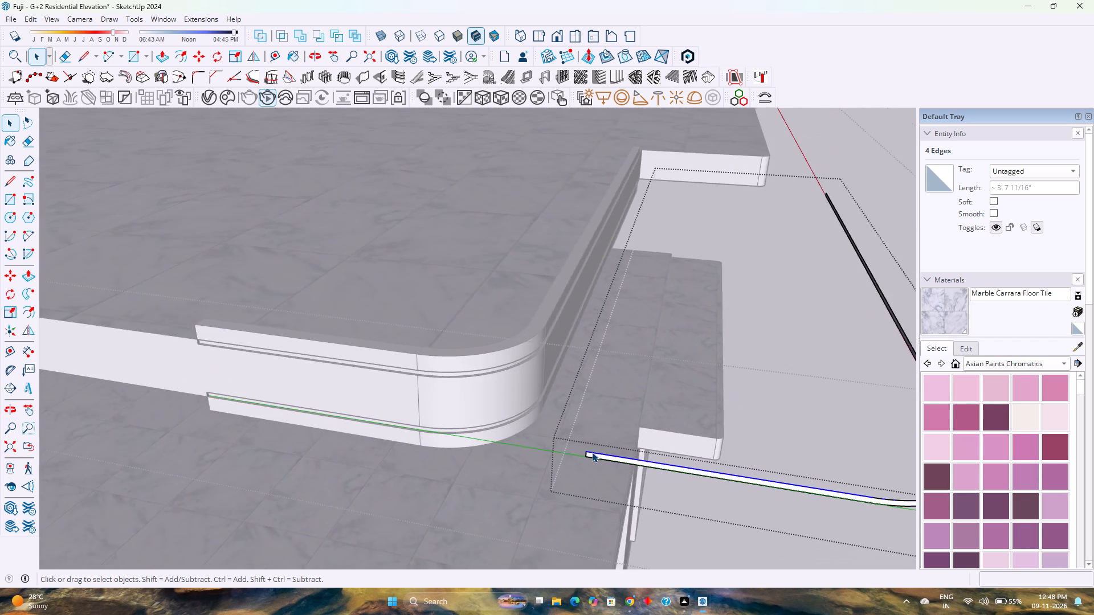
scroll(592, 452, down, 5)
middle_drag(749, 498, 658, 465)
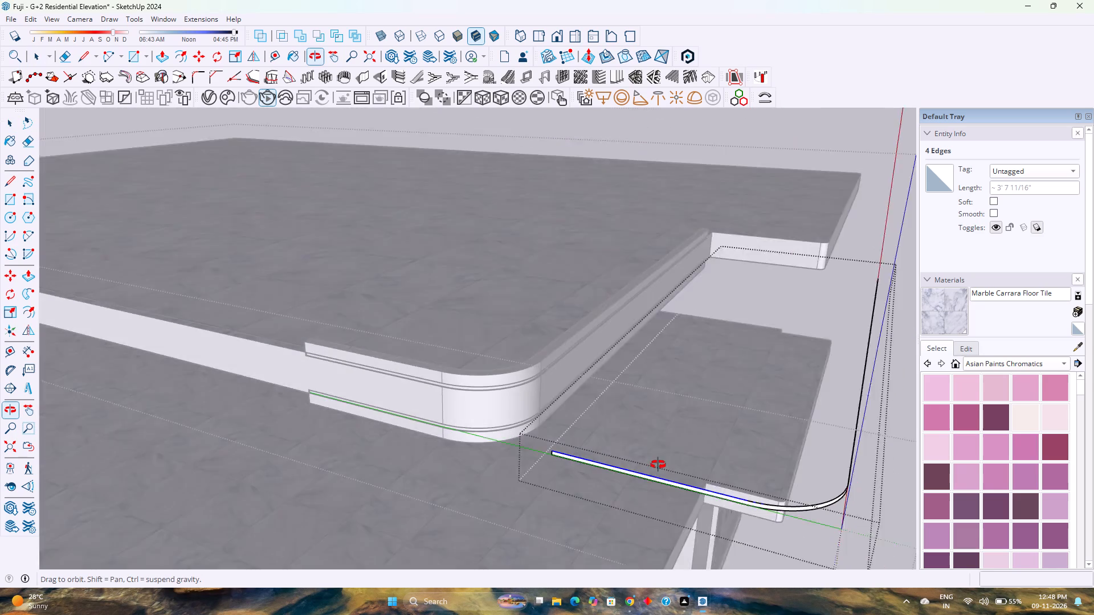
middle_drag(658, 465, 472, 399)
scroll(489, 445, up, 3)
scroll(490, 445, down, 3)
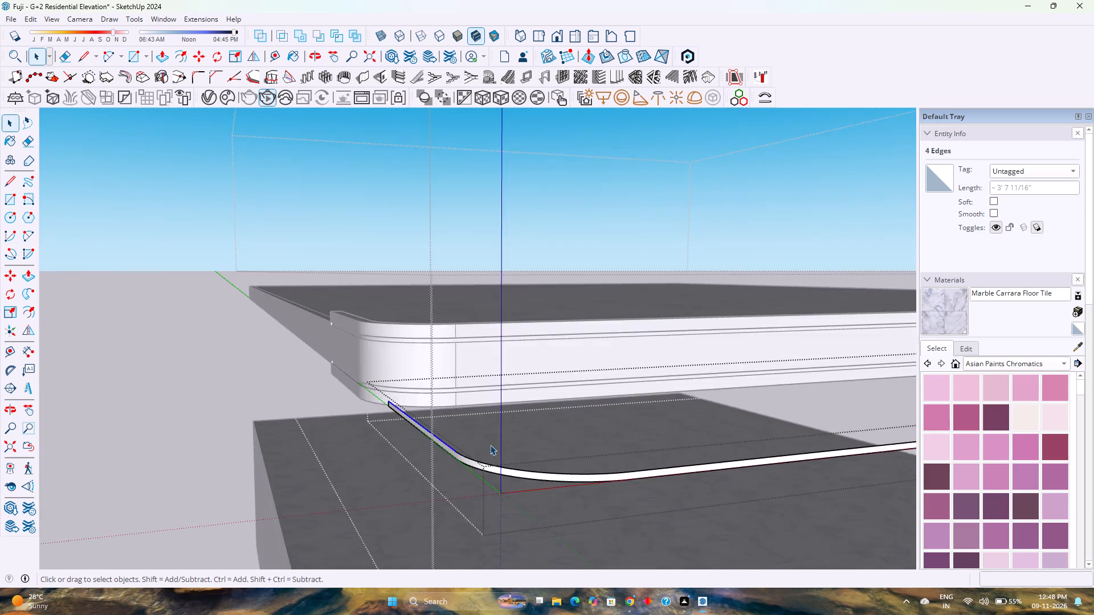
scroll(490, 445, down, 3)
middle_drag(722, 475, 641, 475)
middle_click(641, 475)
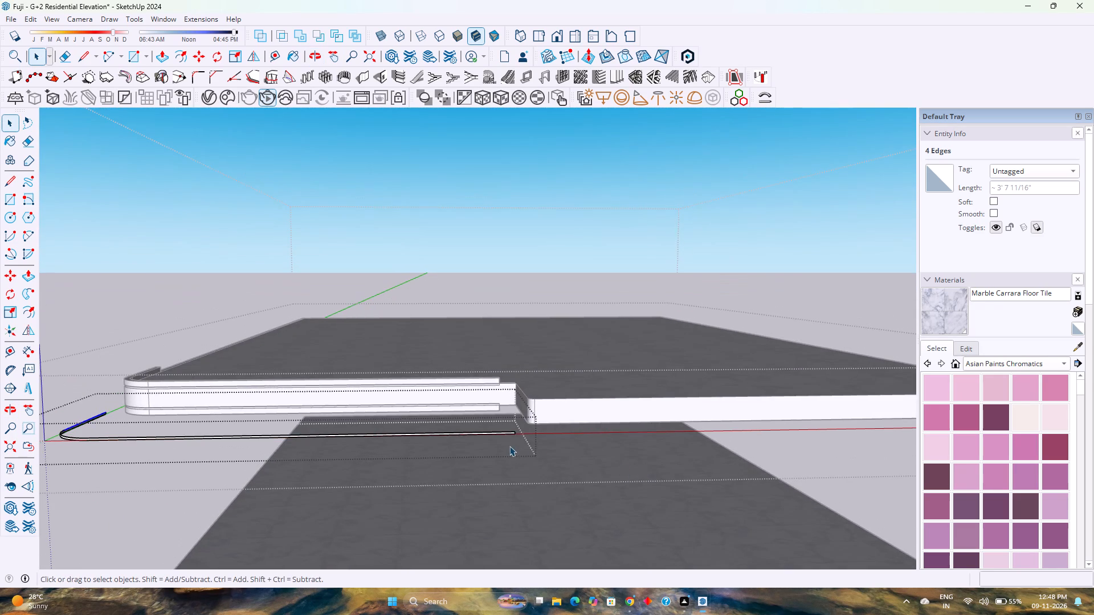
scroll(507, 444, up, 3)
scroll(509, 407, down, 1)
shift+middle_drag(466, 416, 843, 446)
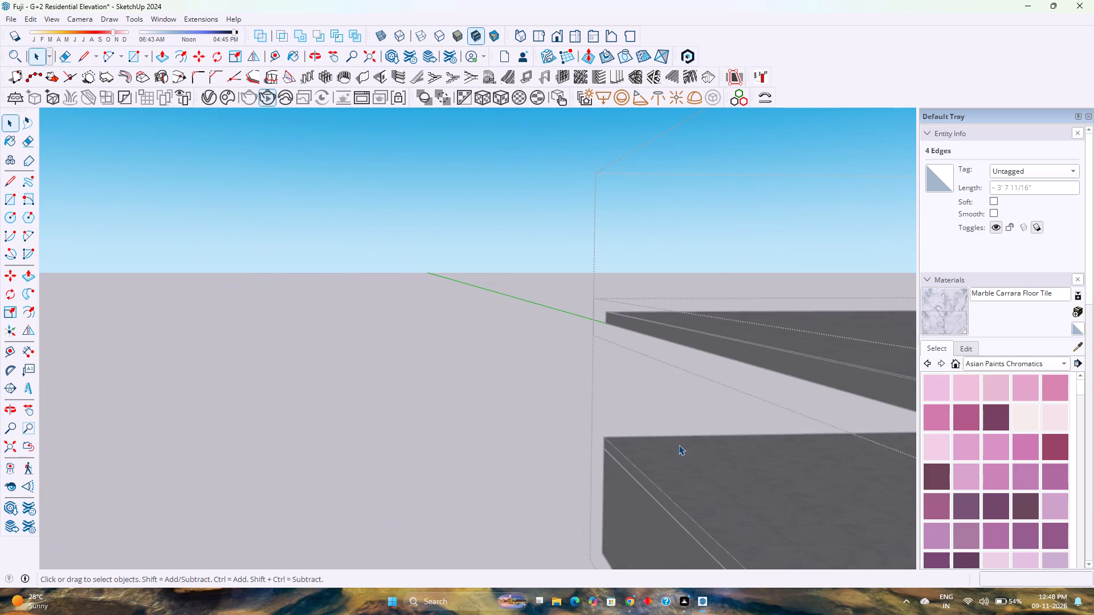
scroll(653, 443, down, 5)
shift+middle_drag(712, 460, 540, 404)
scroll(556, 352, up, 6)
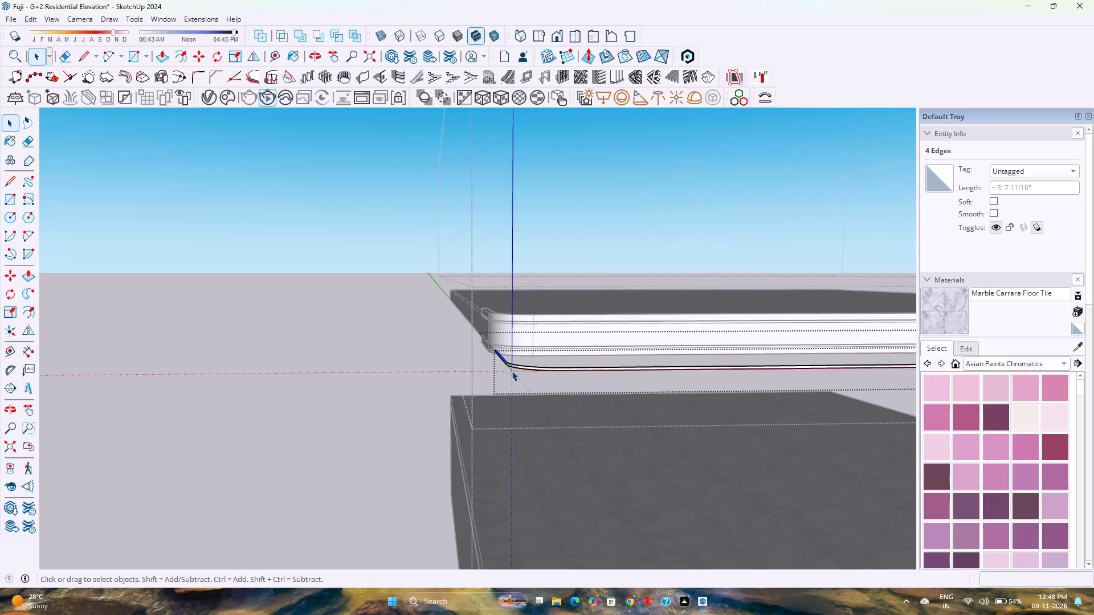
scroll(512, 371, up, 10)
middle_drag(490, 362, 659, 404)
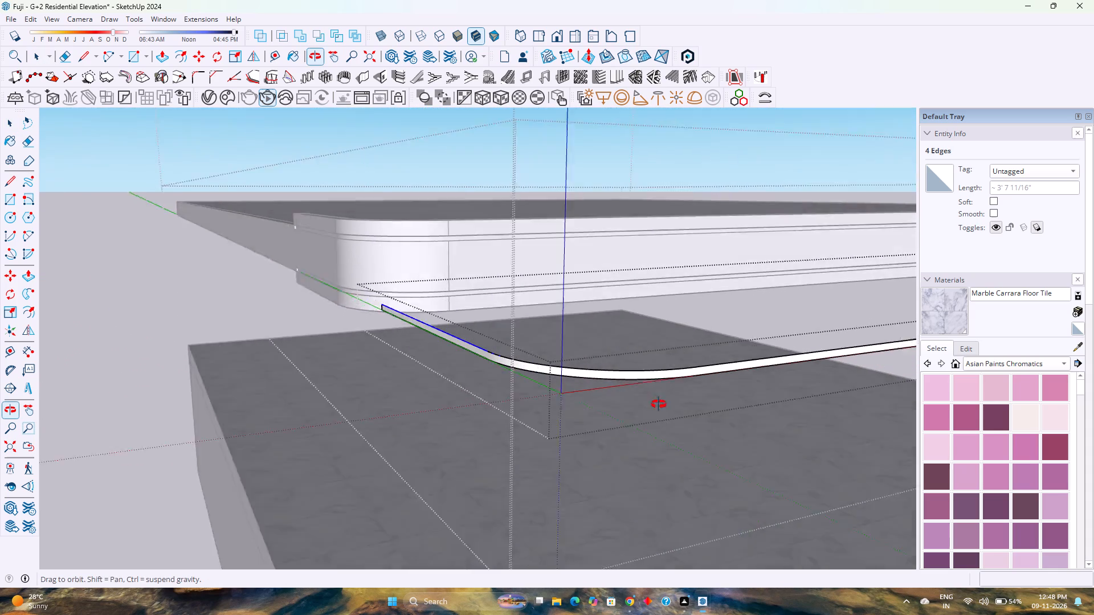
middle_drag(659, 404, 679, 408)
ctrl+drag(473, 327, 676, 367)
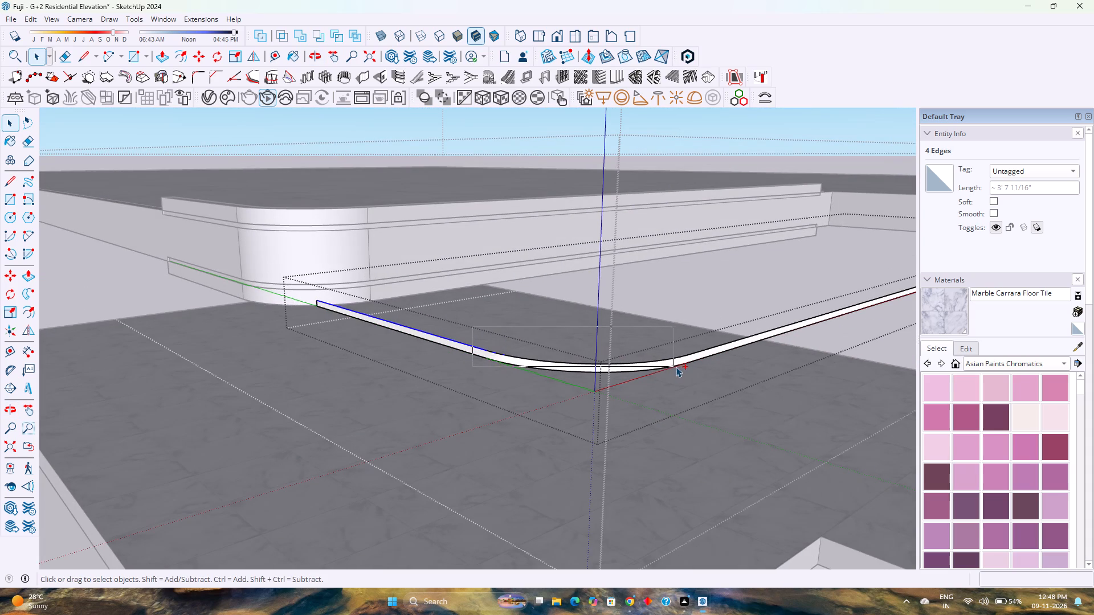
ctrl+drag(676, 367, 681, 367)
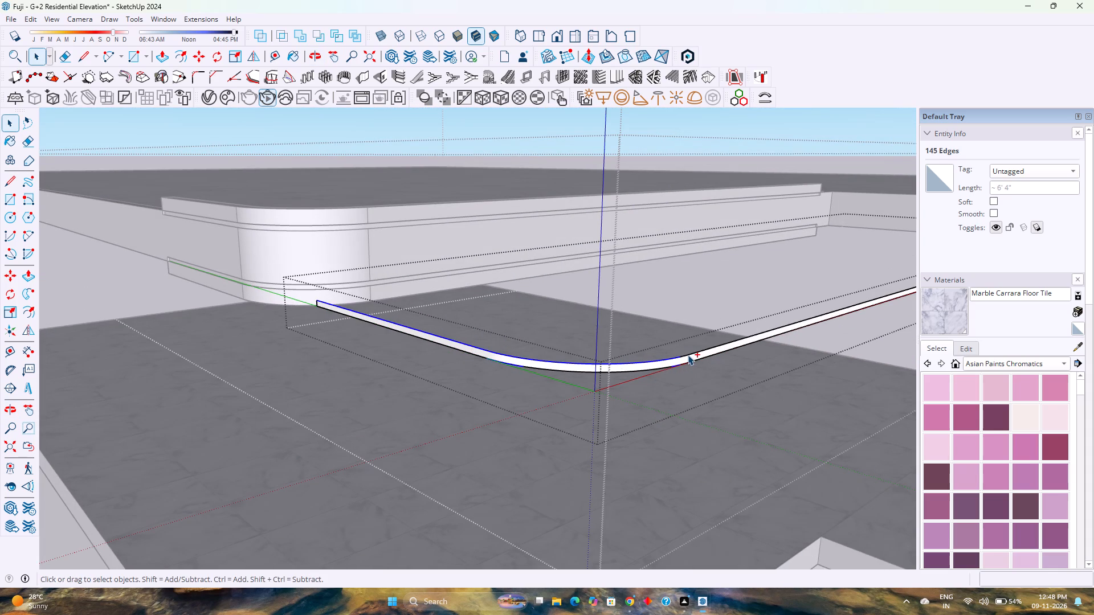
ctrl+click(689, 353)
ctrl+scroll(681, 355, up, 3)
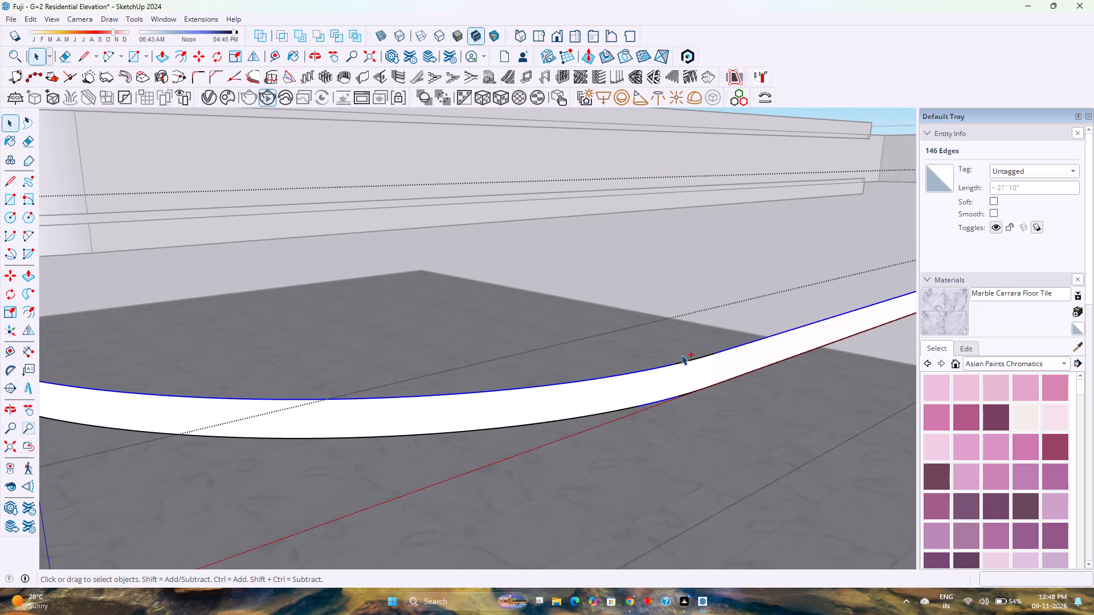
ctrl+drag(652, 342, 738, 370)
scroll(713, 363, down, 4)
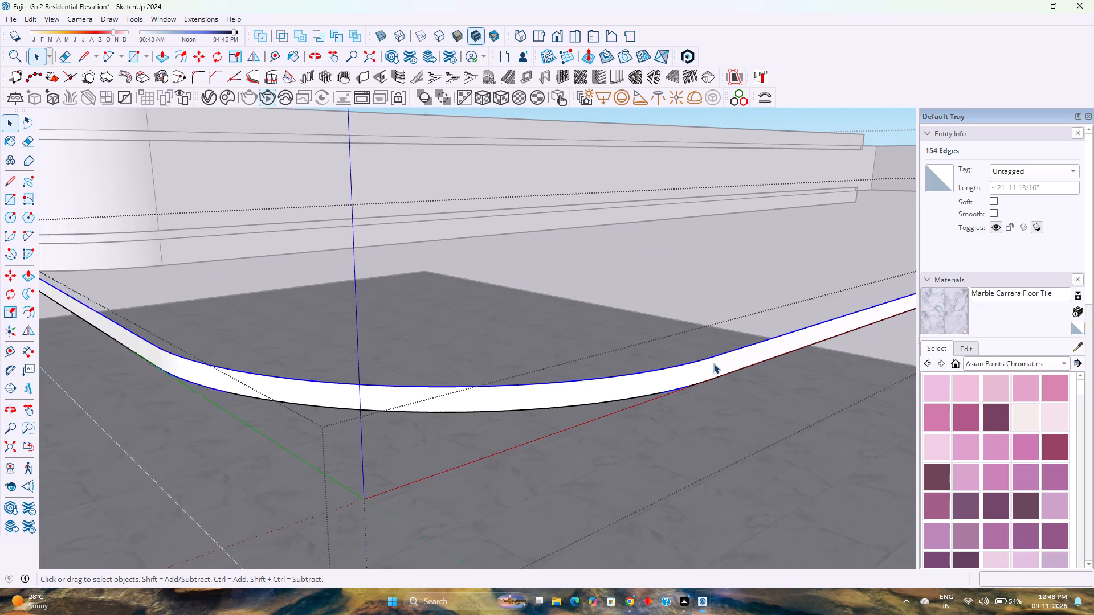
scroll(713, 363, down, 5)
scroll(437, 356, up, 1)
scroll(432, 363, down, 1)
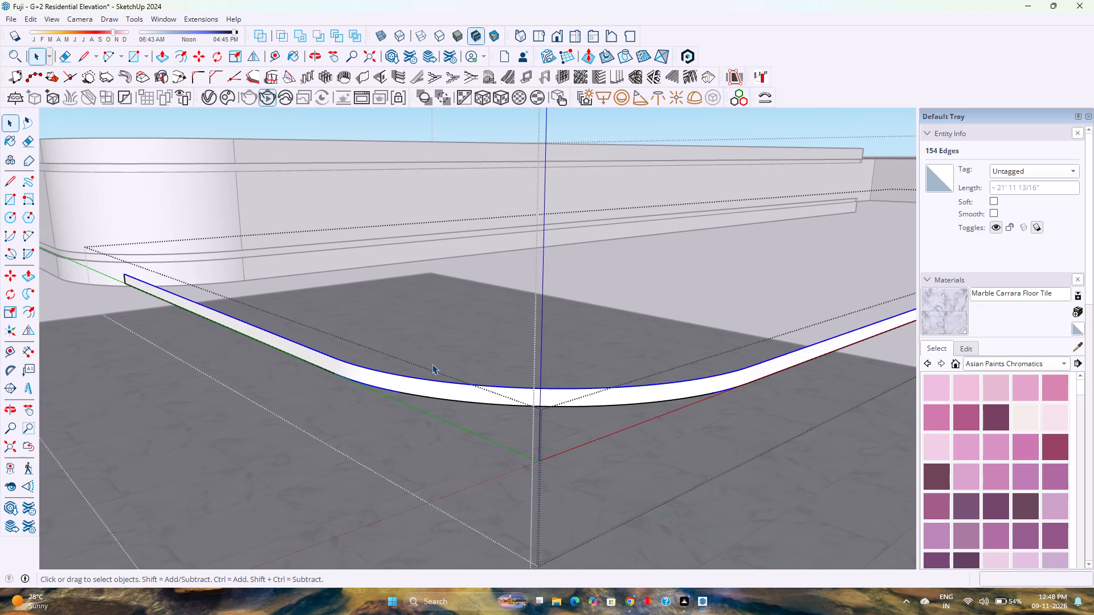
right_click(433, 382)
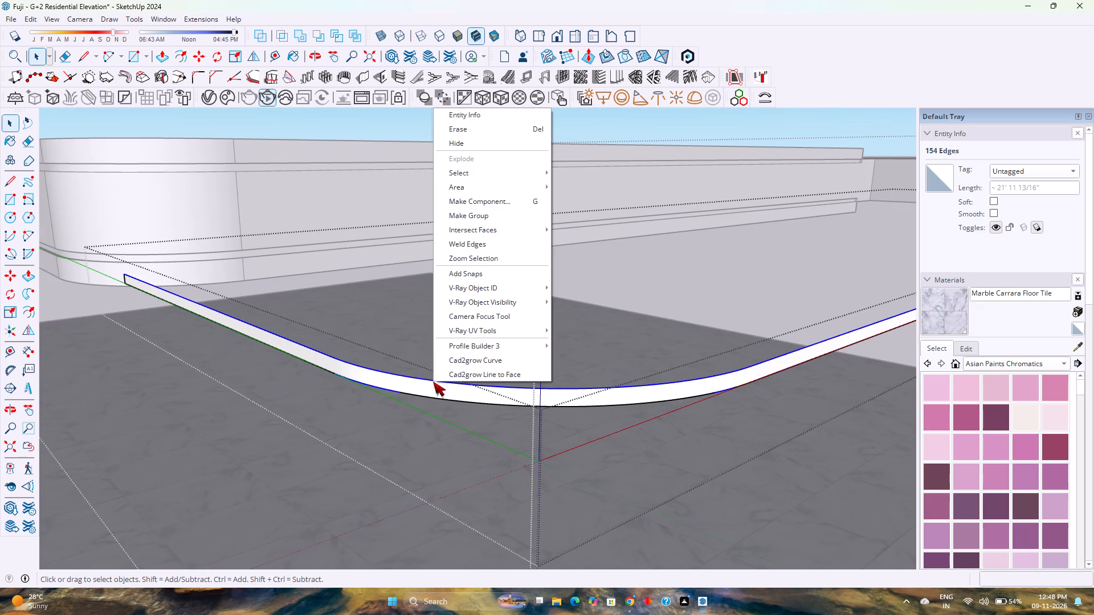
click(475, 245)
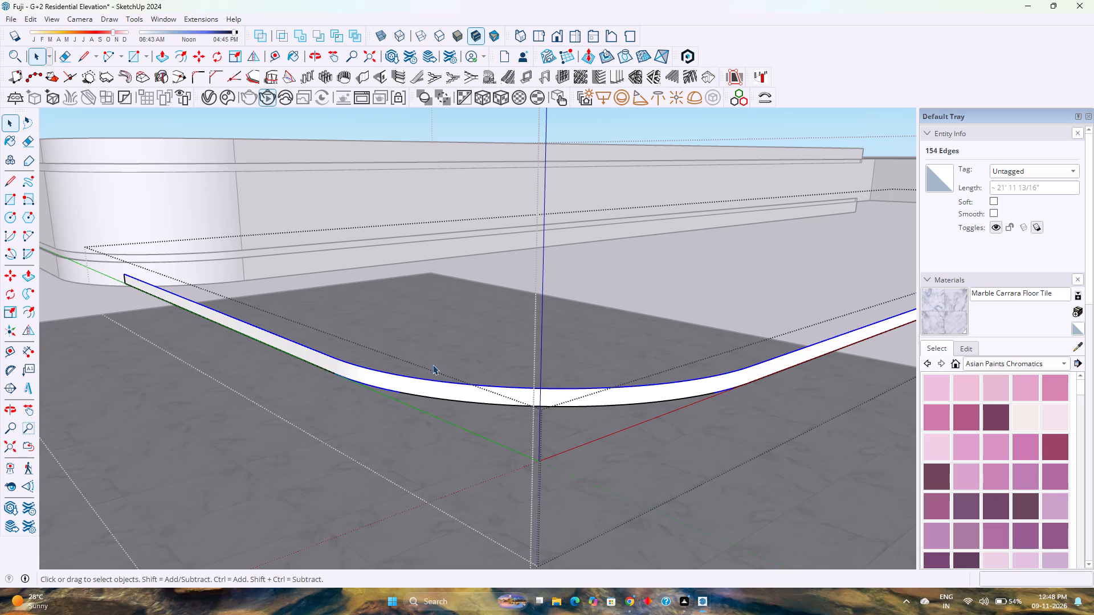
Offset the strip's welded top curve outward by 0.5".
click(439, 381)
click(439, 381)
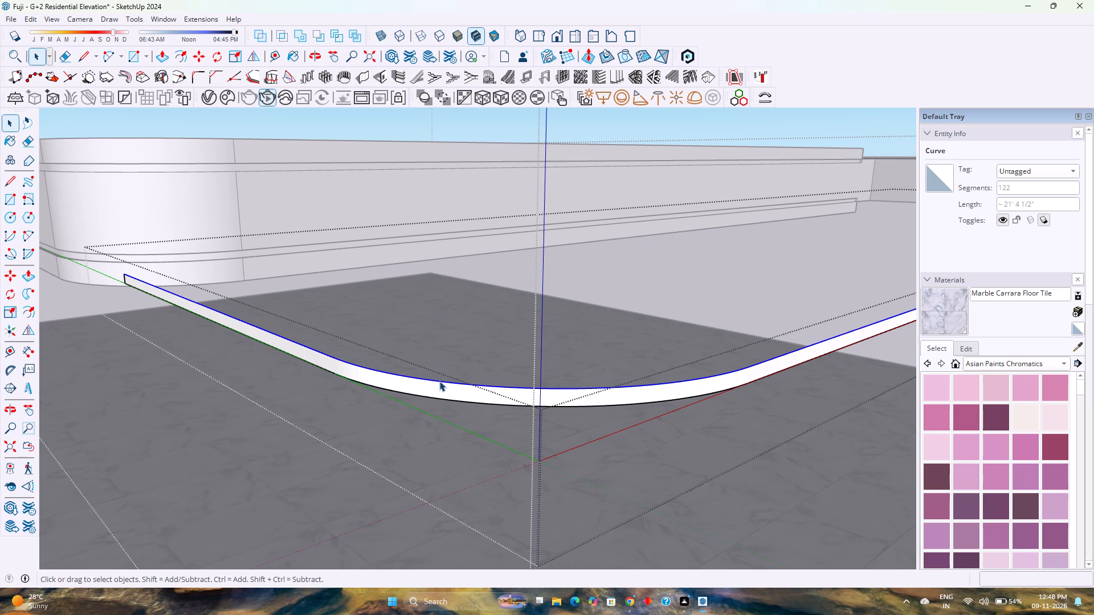
middle_drag(439, 381, 452, 414)
scroll(449, 399, down, 3)
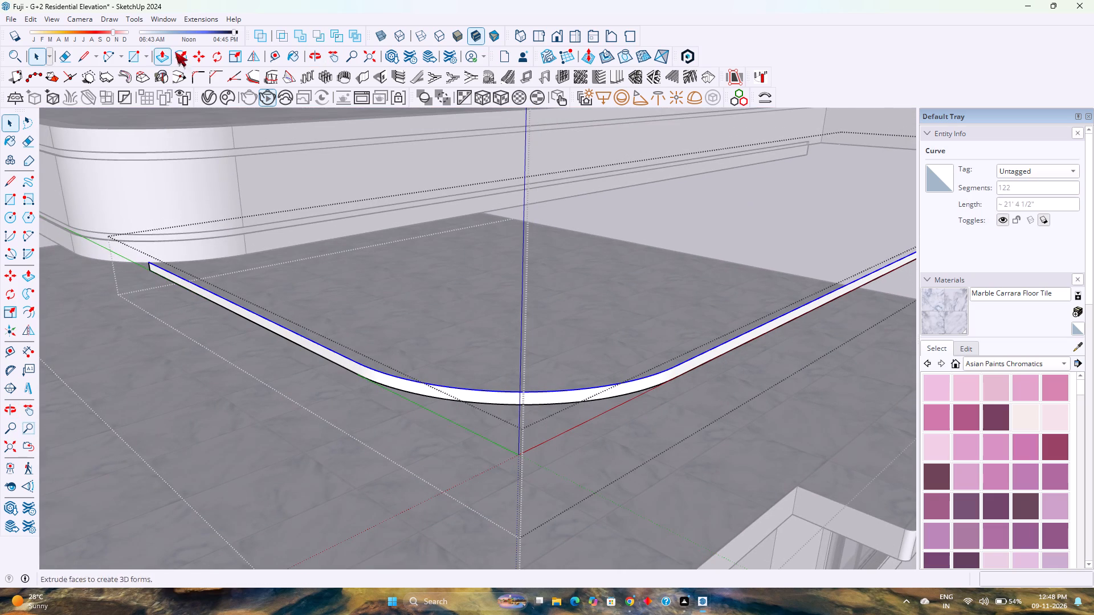
click(184, 56)
click(383, 393)
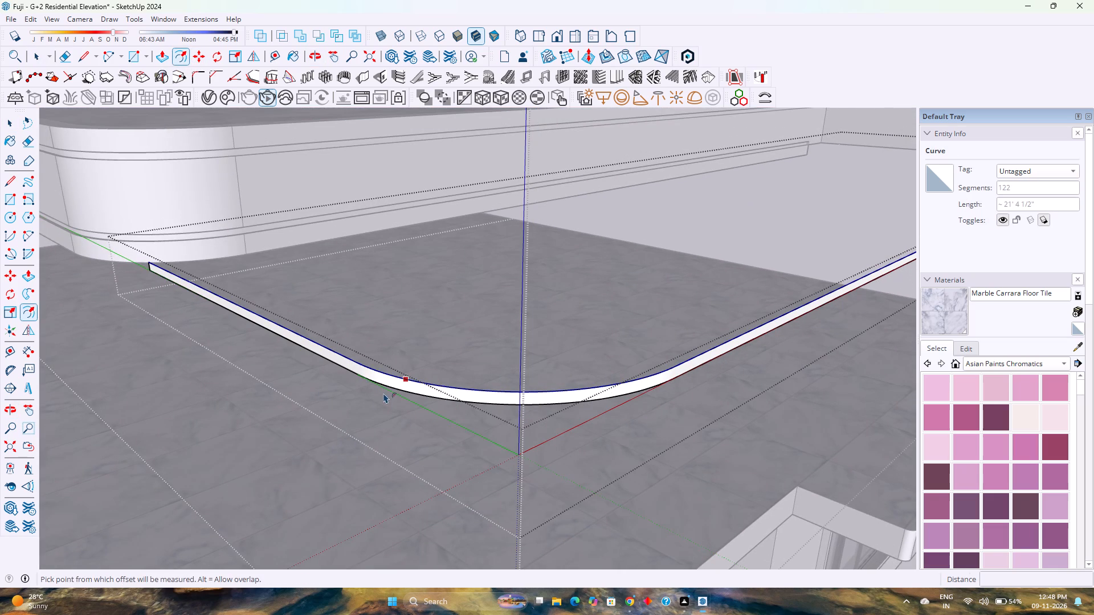
key(0)
key(period)
key(5)
key(Return)
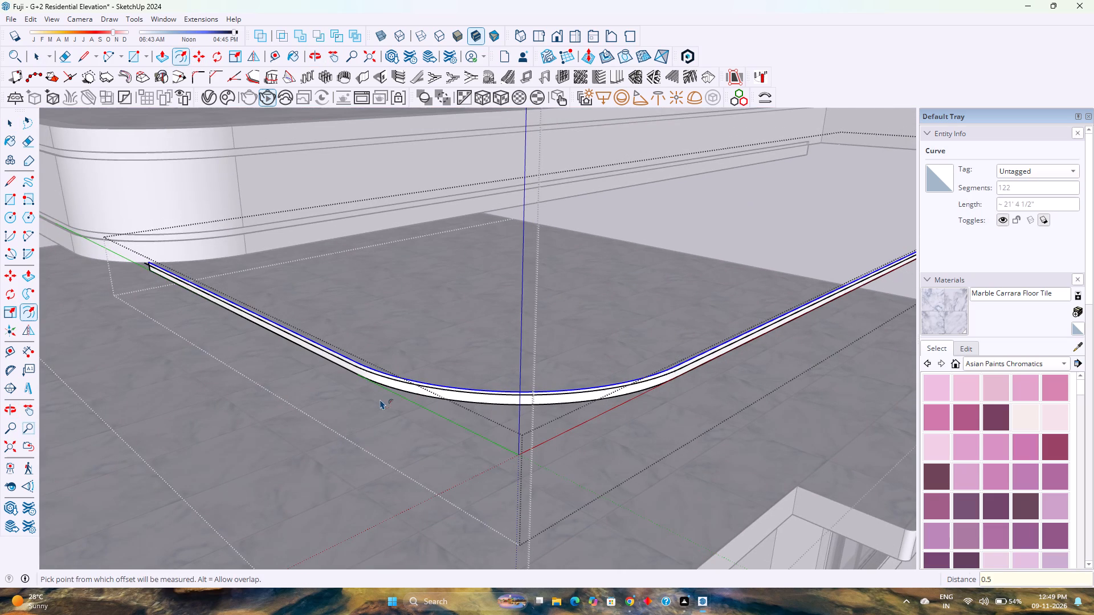
Close both ends between the strip's top curve and its outer offset curve with short lines, forming a thin top face.
middle_drag(272, 317, 410, 351)
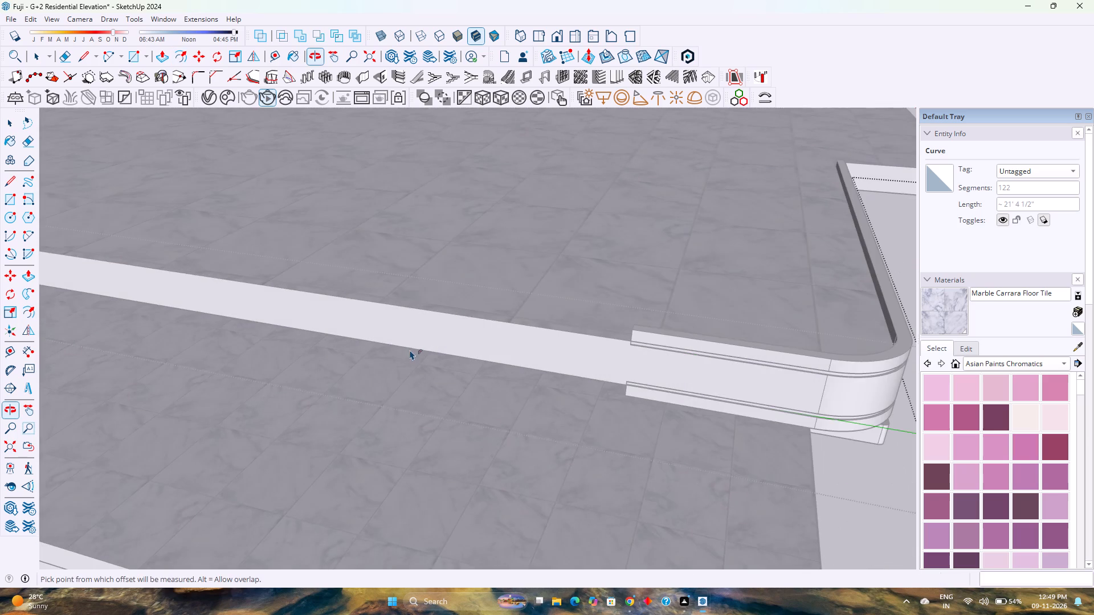
scroll(407, 347, down, 7)
scroll(659, 380, up, 6)
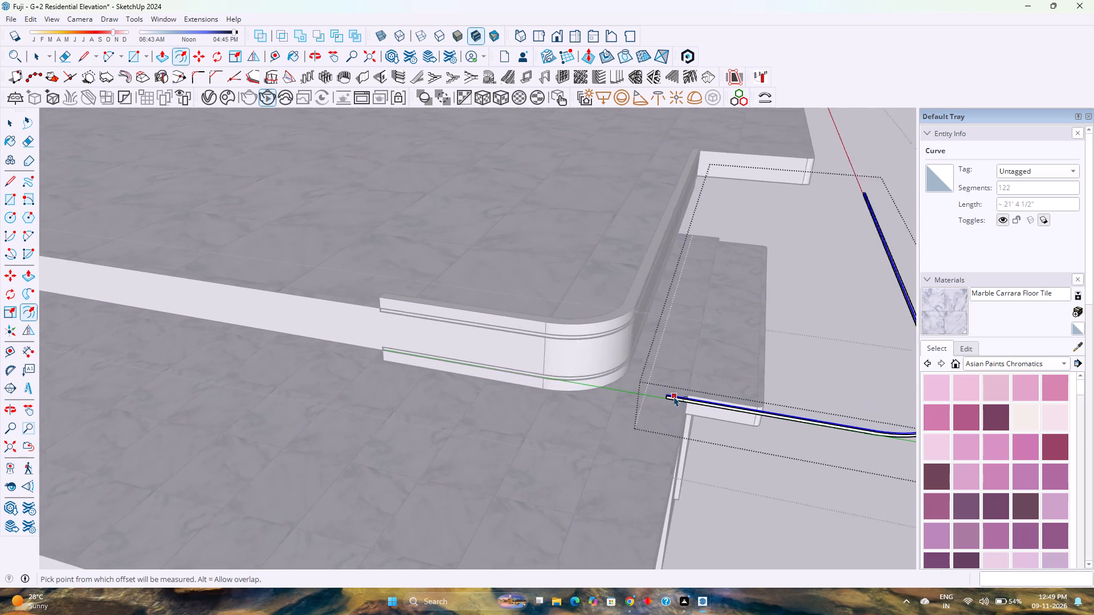
scroll(674, 396, up, 20)
scroll(674, 396, up, 1)
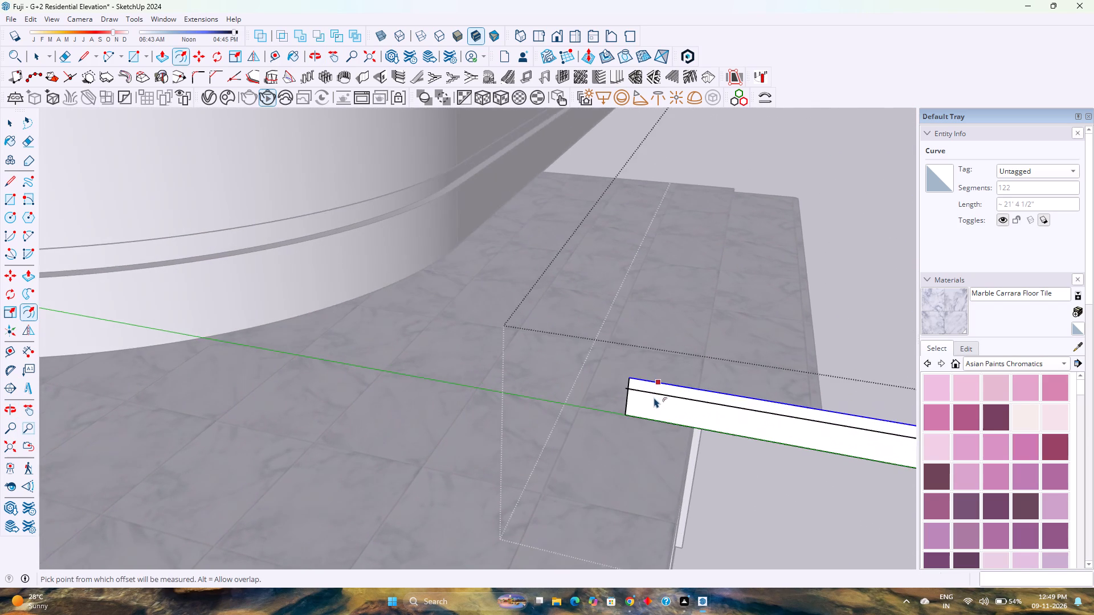
scroll(654, 397, up, 3)
key(l)
click(617, 384)
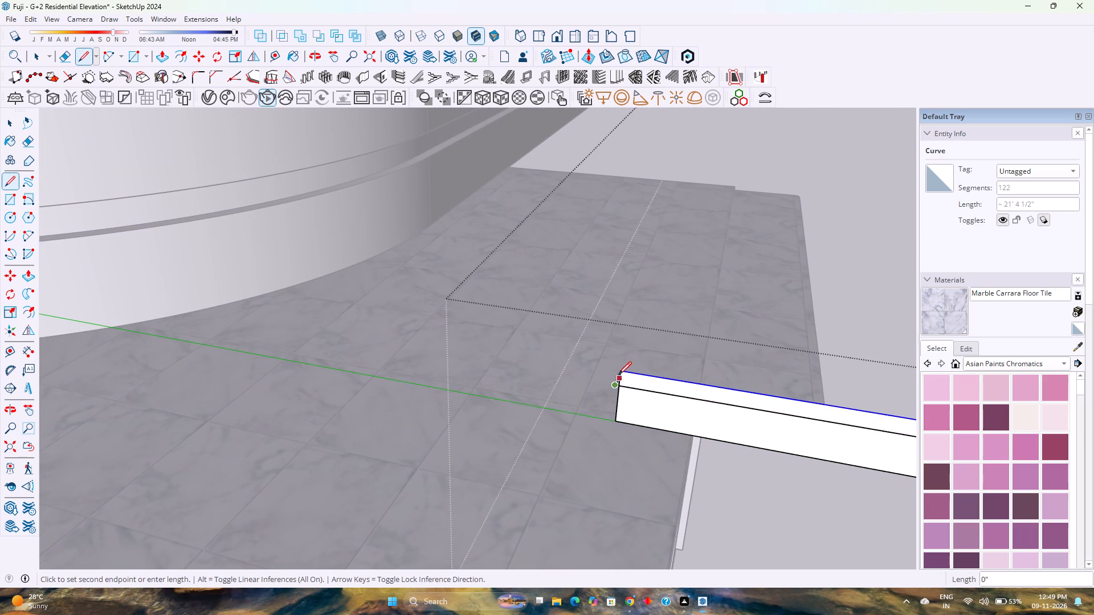
click(621, 371)
scroll(514, 425, down, 8)
key(Escape)
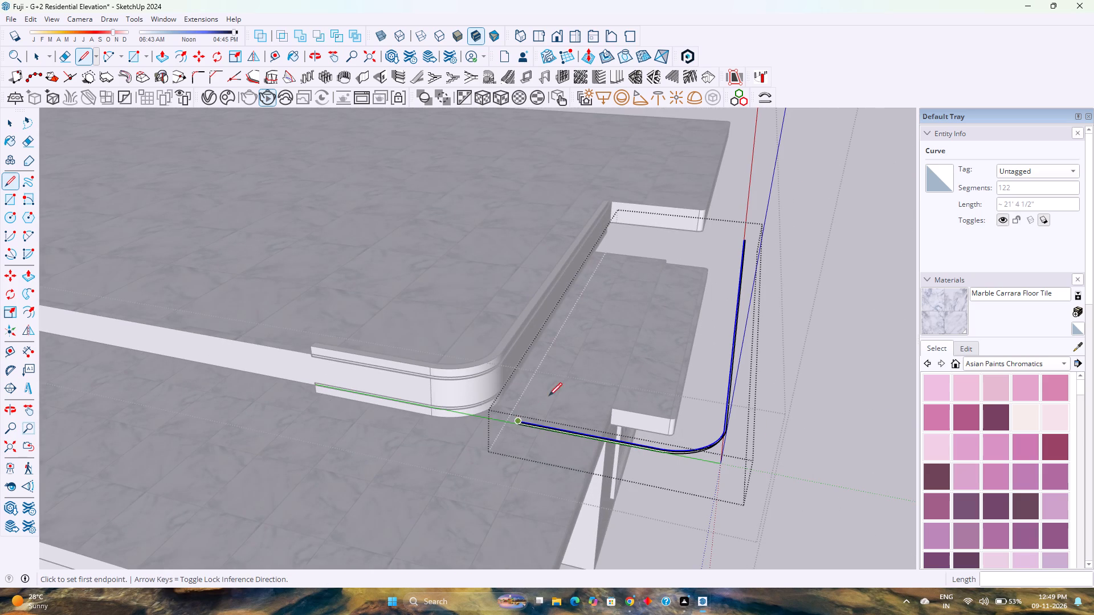
scroll(737, 229, up, 13)
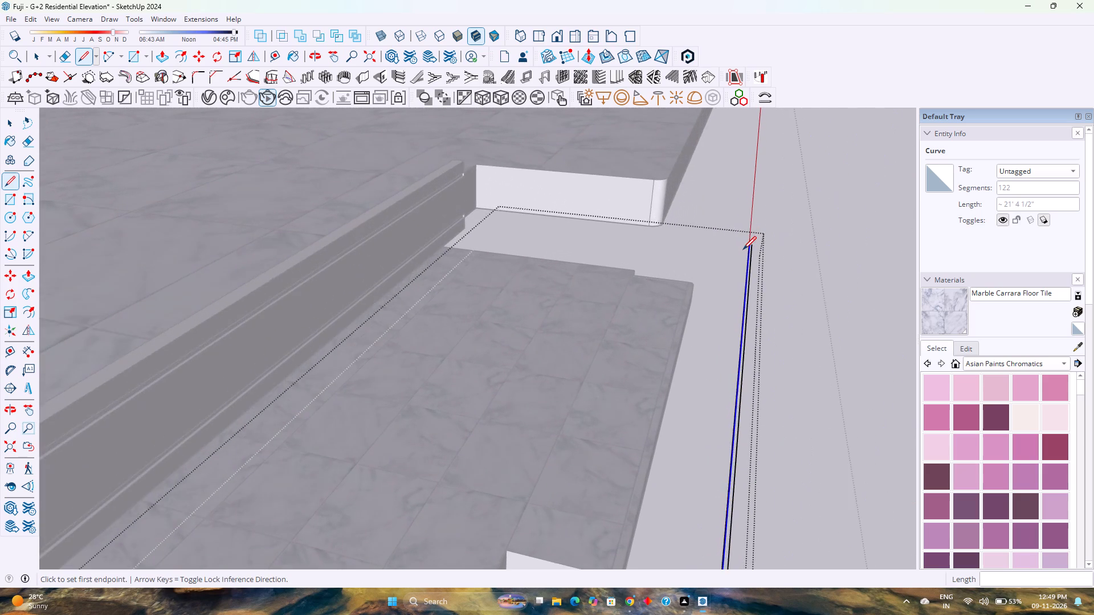
scroll(743, 249, up, 10)
click(757, 239)
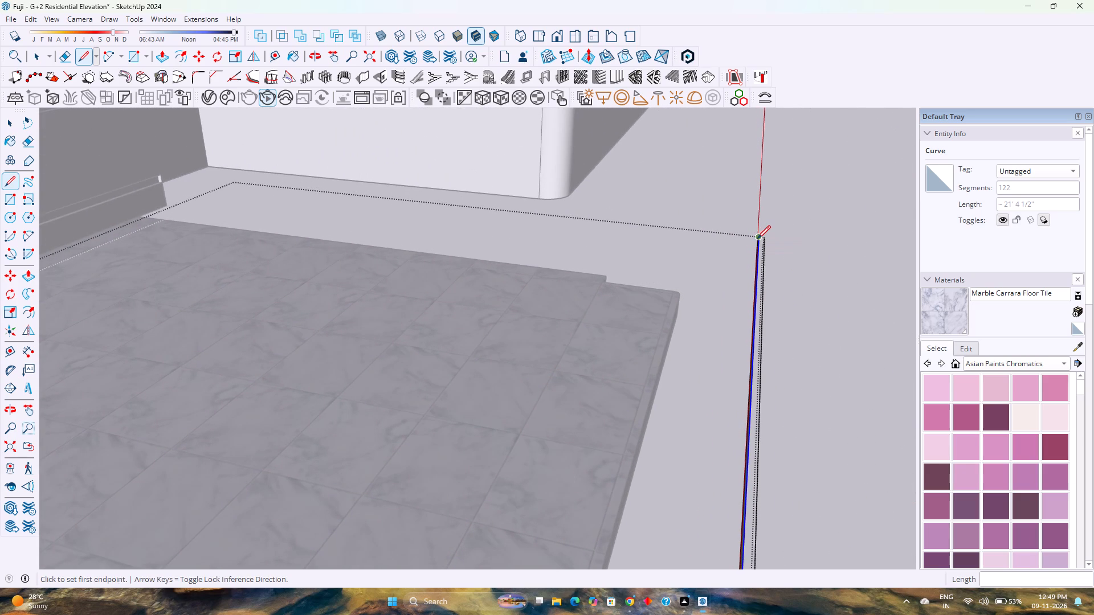
scroll(765, 239, up, 14)
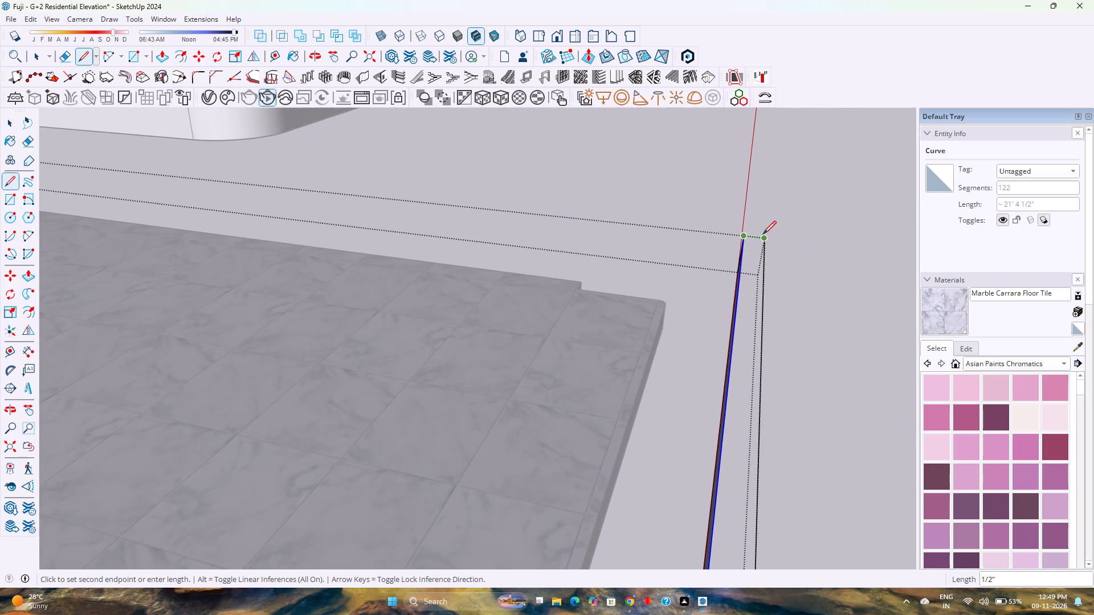
click(763, 236)
Draw the vertical and bottom lines at the groove strip's end, closing a 0.5" wide end profile face.
scroll(708, 302, down, 7)
middle_drag(737, 335, 570, 259)
scroll(570, 259, up, 1)
scroll(570, 259, down, 4)
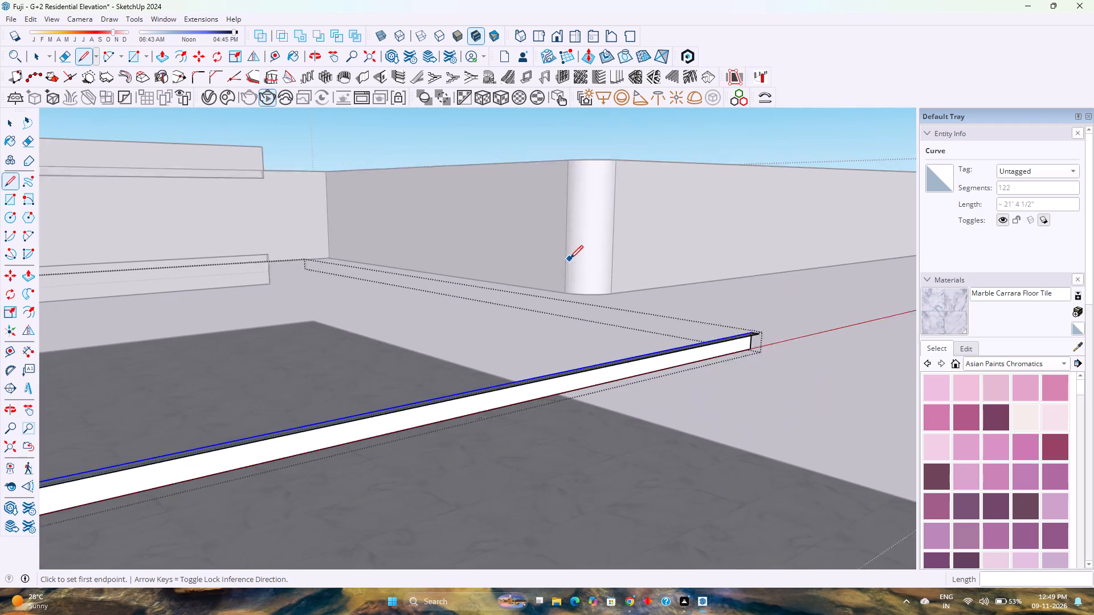
scroll(736, 335, up, 3)
click(730, 323)
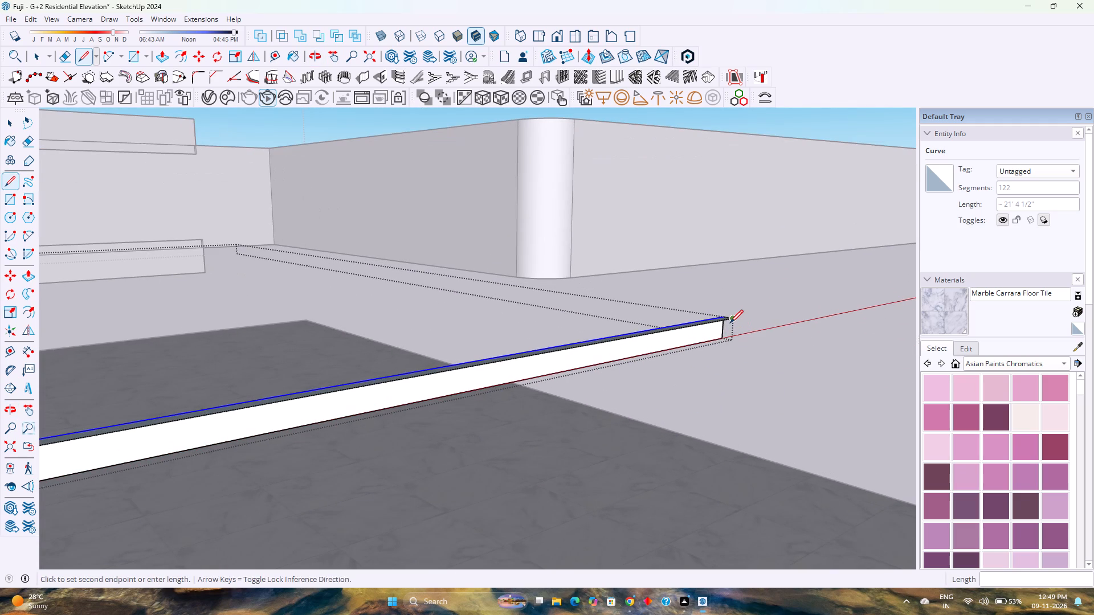
key(Up)
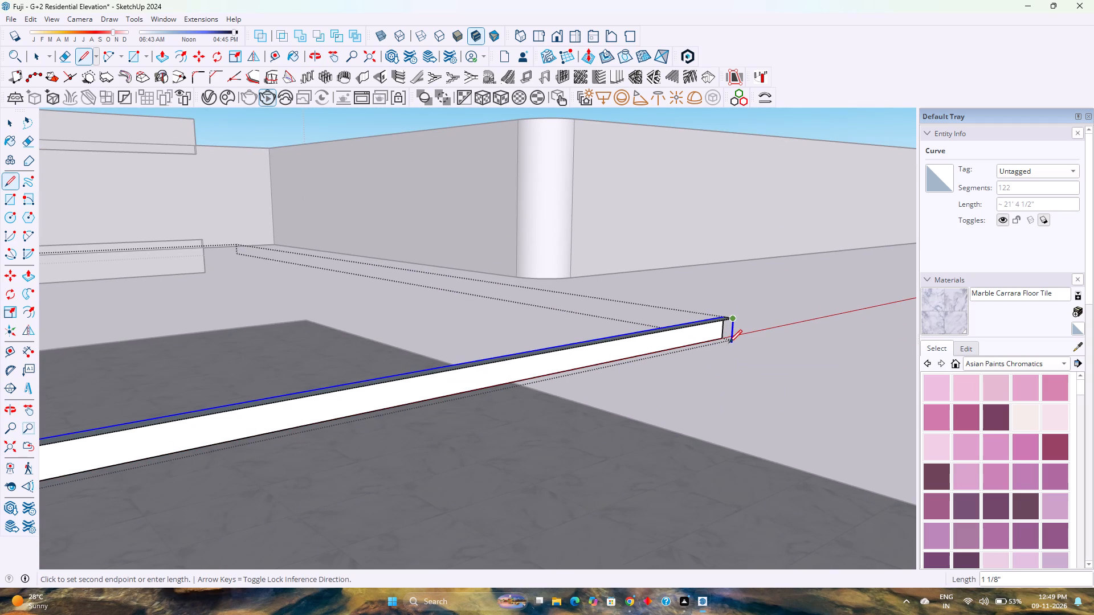
double_click(723, 337)
click(719, 335)
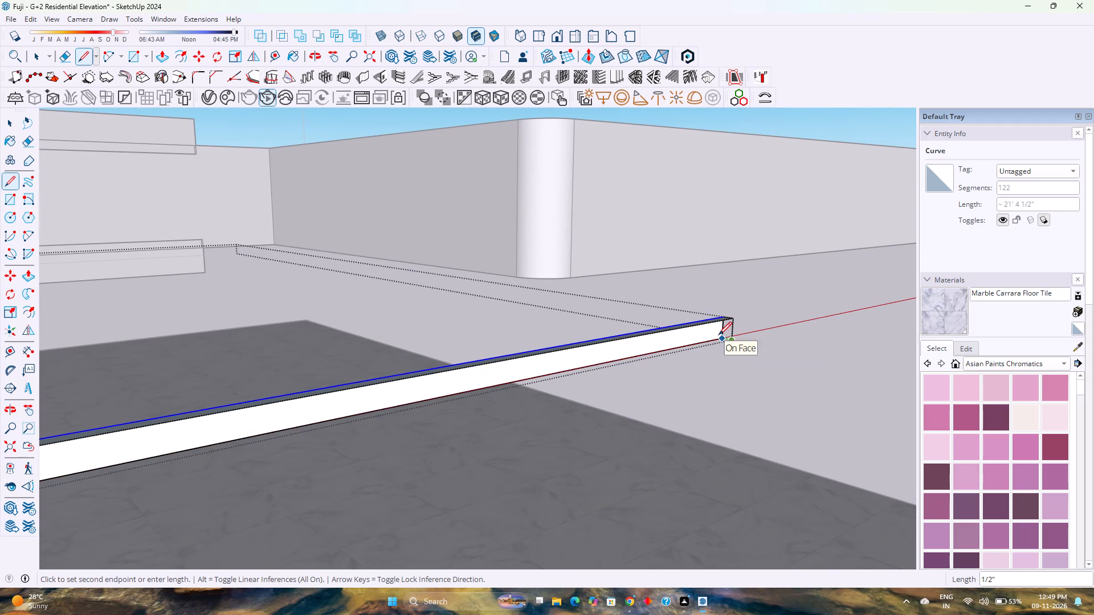
scroll(696, 357, down, 6)
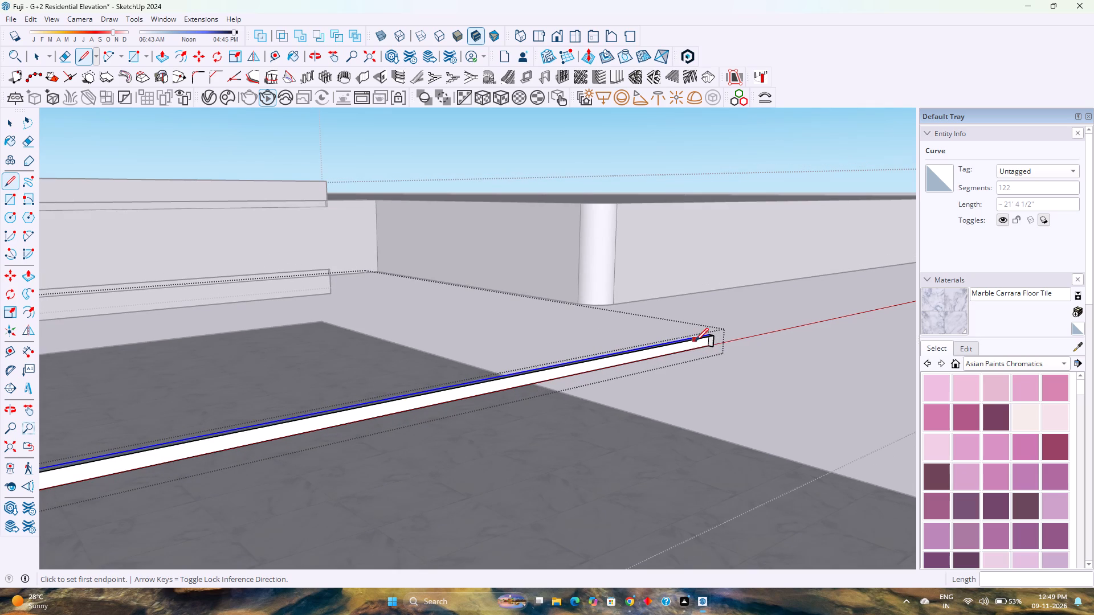
Extrude the strip's end profile along the welded top curve with Follow Me.
key(space)
click(33, 297)
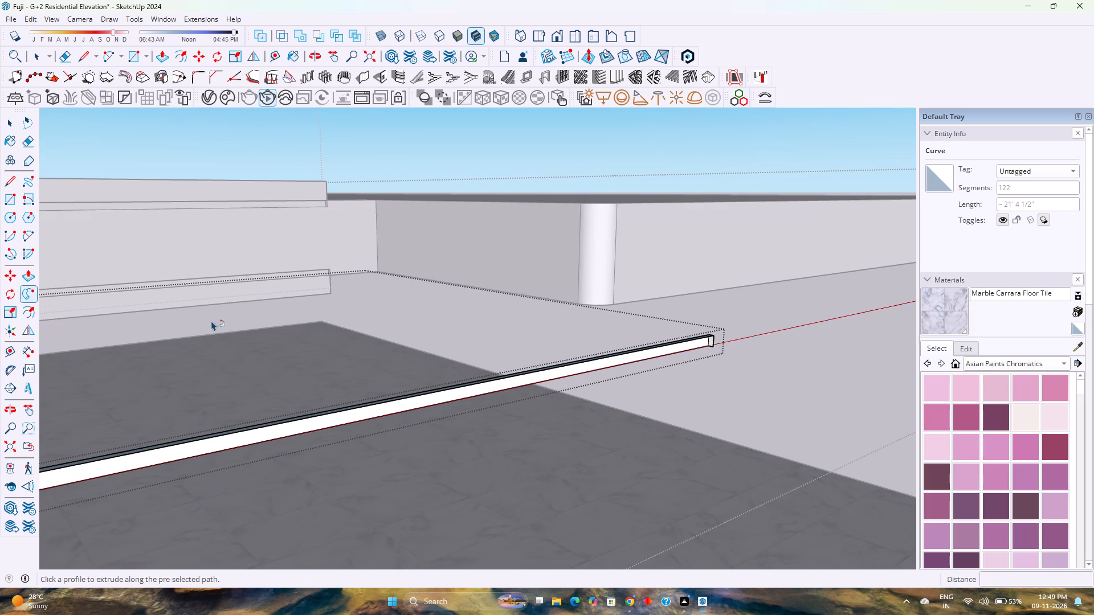
middle_drag(585, 358, 536, 362)
scroll(707, 360, up, 6)
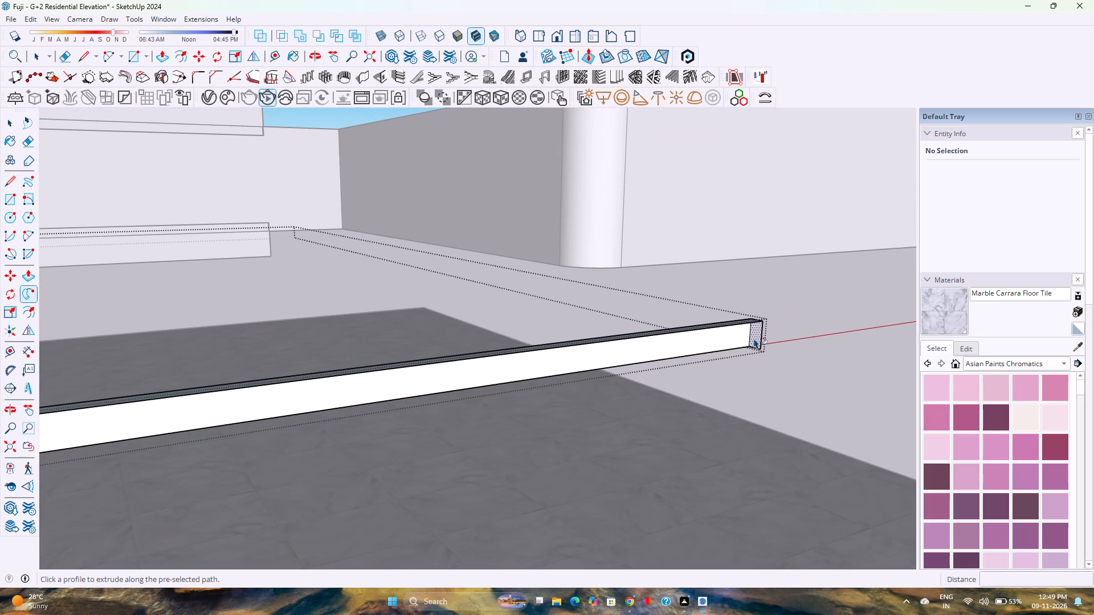
click(754, 338)
scroll(680, 395, down, 2)
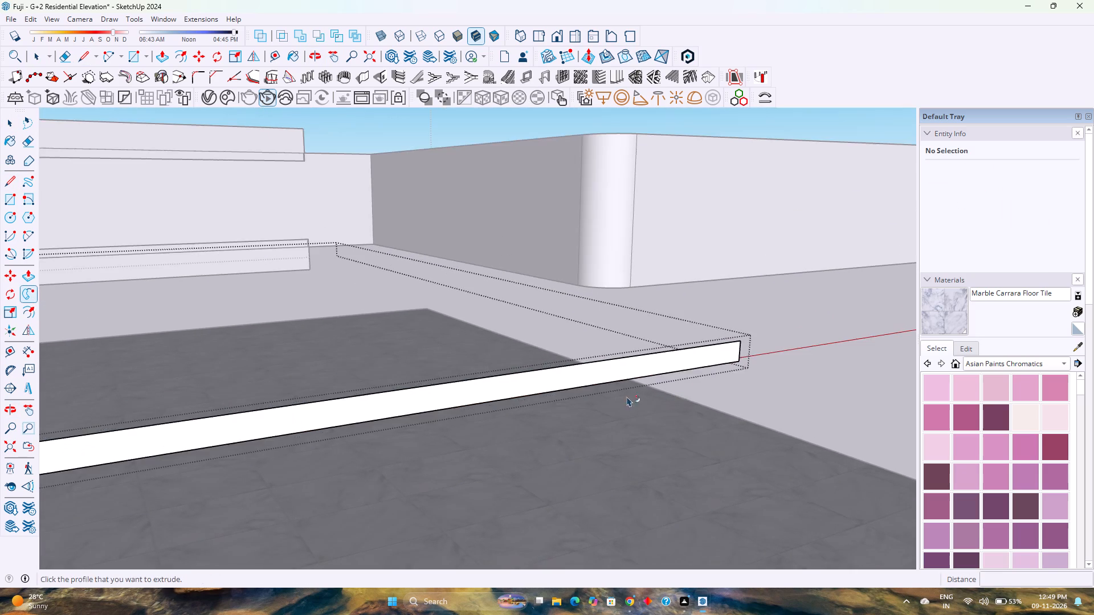
Examine the extruded groove strip along its sides, rounded corner and far end beside the balcony slab.
middle_drag(628, 397, 725, 428)
scroll(595, 409, down, 18)
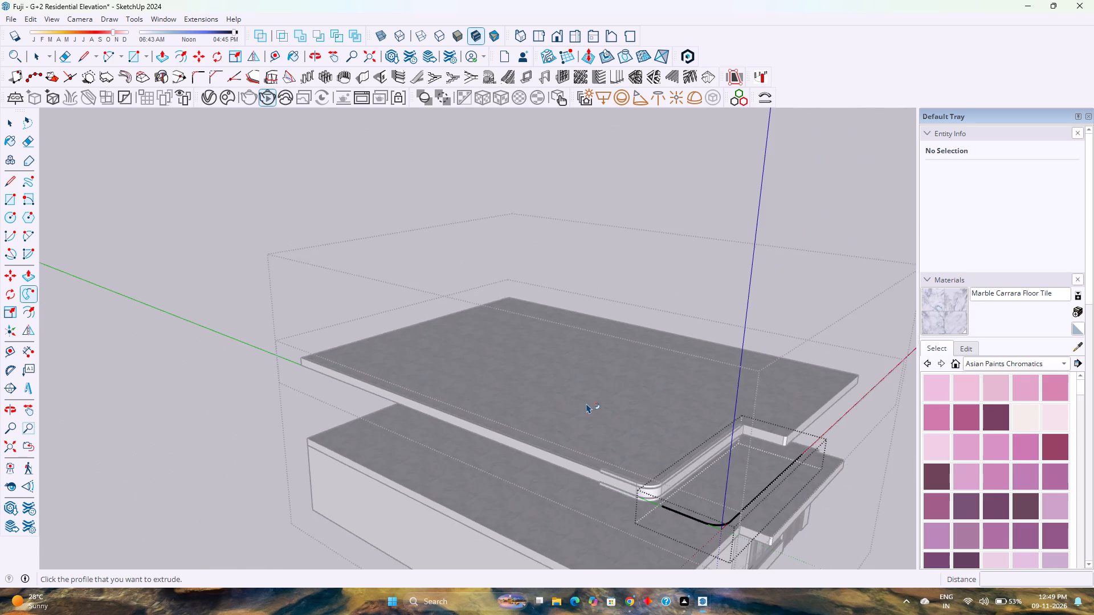
scroll(586, 403, down, 2)
scroll(711, 529, up, 13)
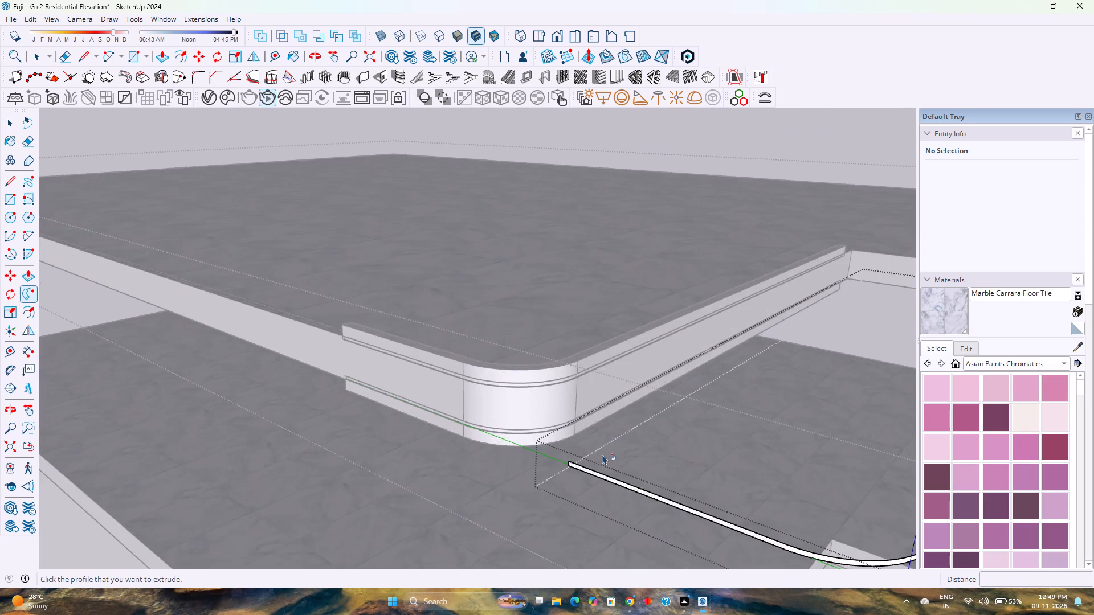
scroll(602, 454, up, 2)
scroll(550, 465, up, 1)
middle_drag(550, 465, 517, 467)
scroll(517, 463, down, 3)
middle_click(468, 471)
middle_drag(467, 471, 459, 471)
middle_drag(459, 471, 435, 471)
scroll(172, 449, up, 3)
scroll(170, 449, down, 2)
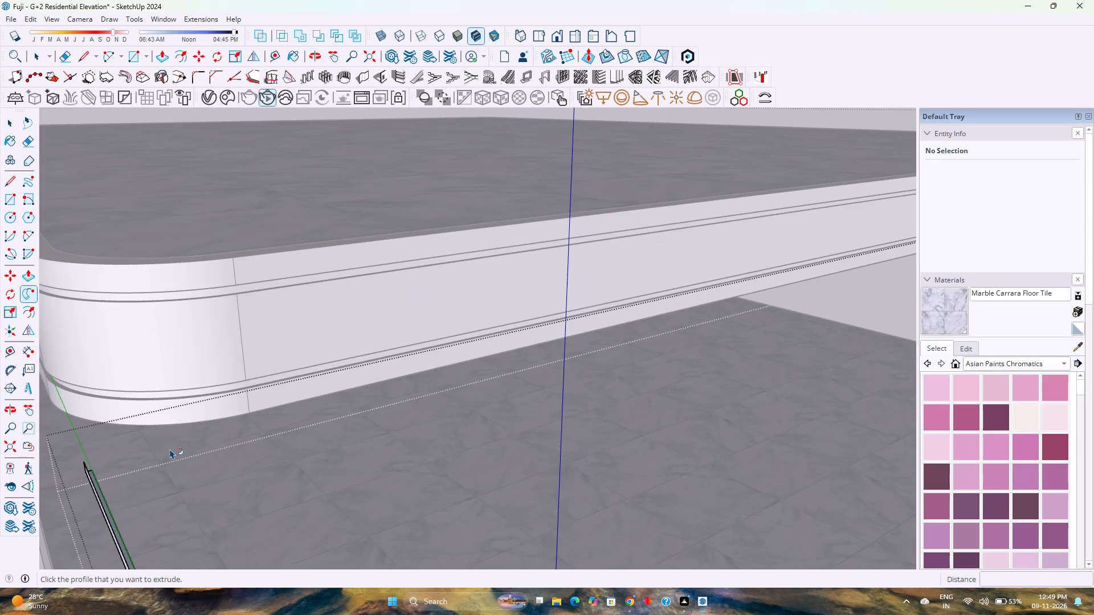
shift+middle_drag(168, 450, 353, 416)
scroll(356, 416, down, 4)
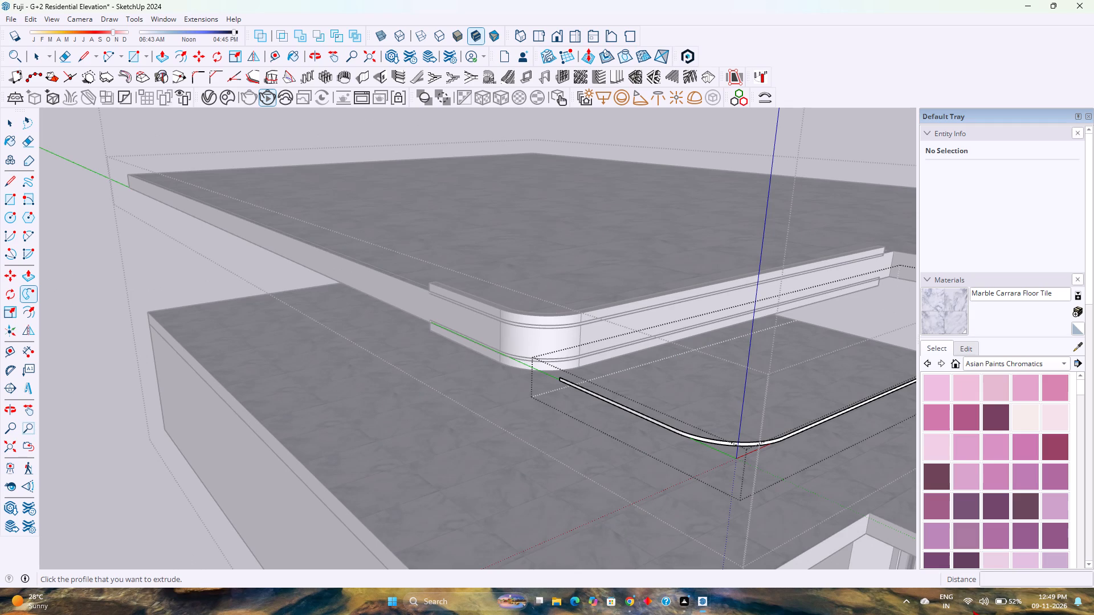
key(space)
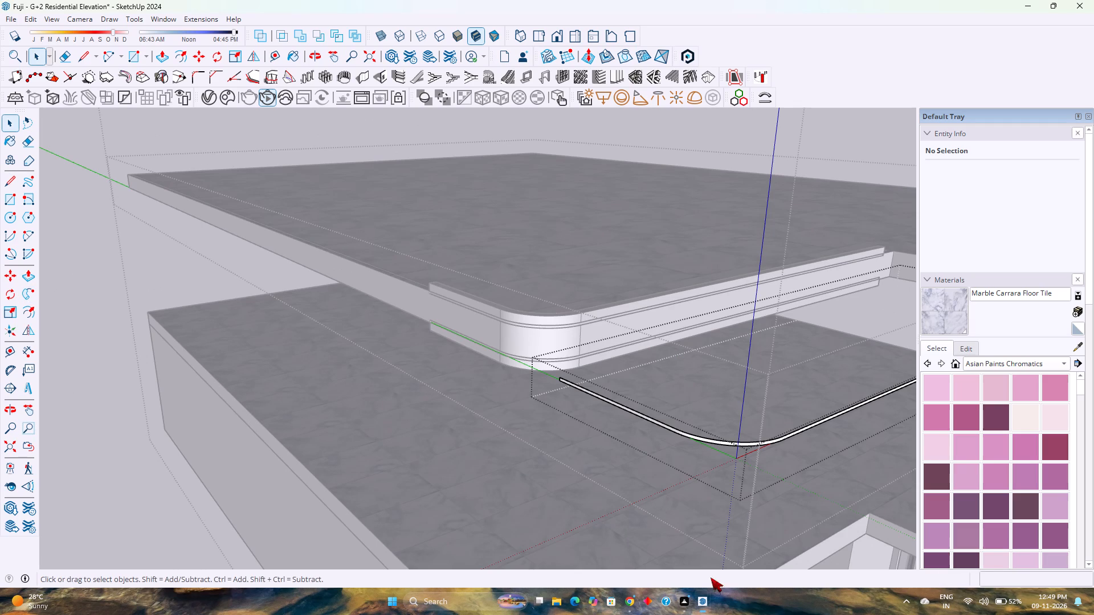
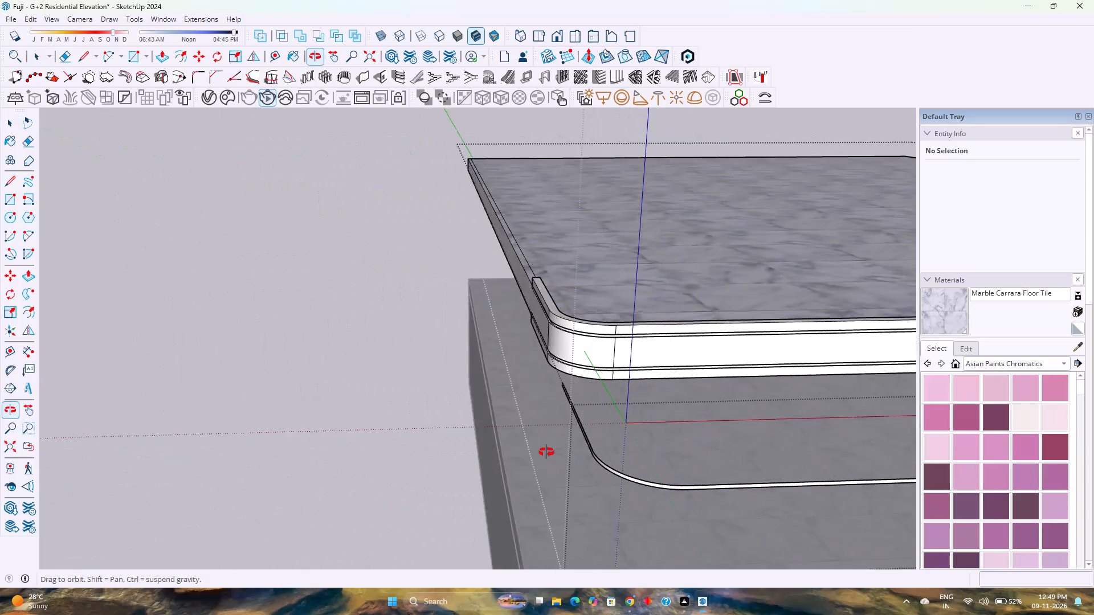
Examine the extruded groove strip's edges and segments at its end and rounded corner.
scroll(602, 397, up, 2)
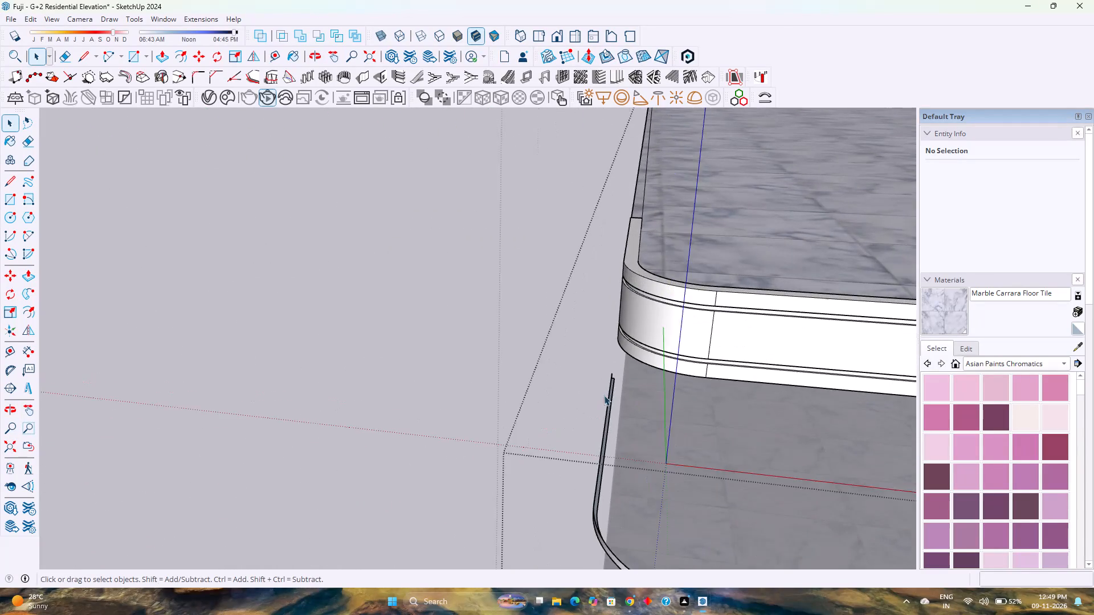
scroll(604, 395, up, 5)
scroll(617, 339, up, 2)
scroll(618, 412, down, 3)
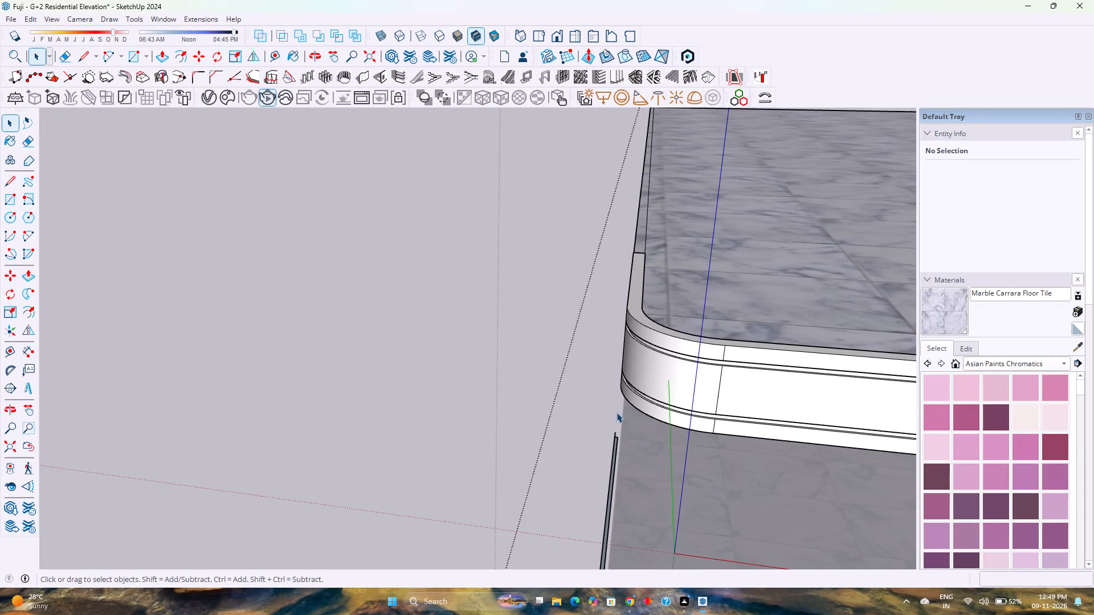
scroll(614, 453, up, 15)
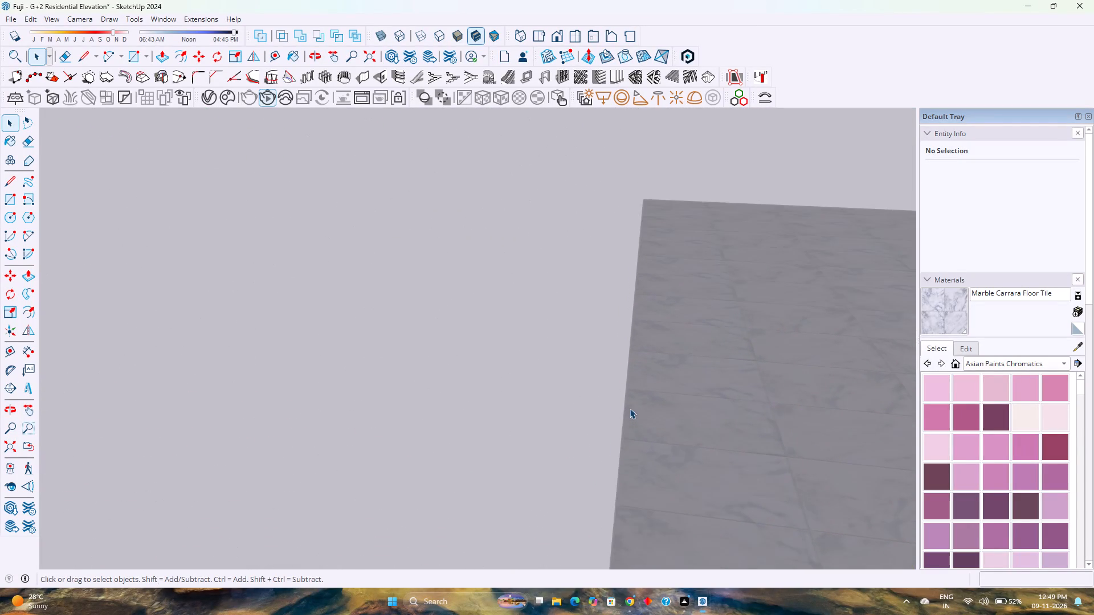
scroll(630, 408, down, 3)
click(622, 405)
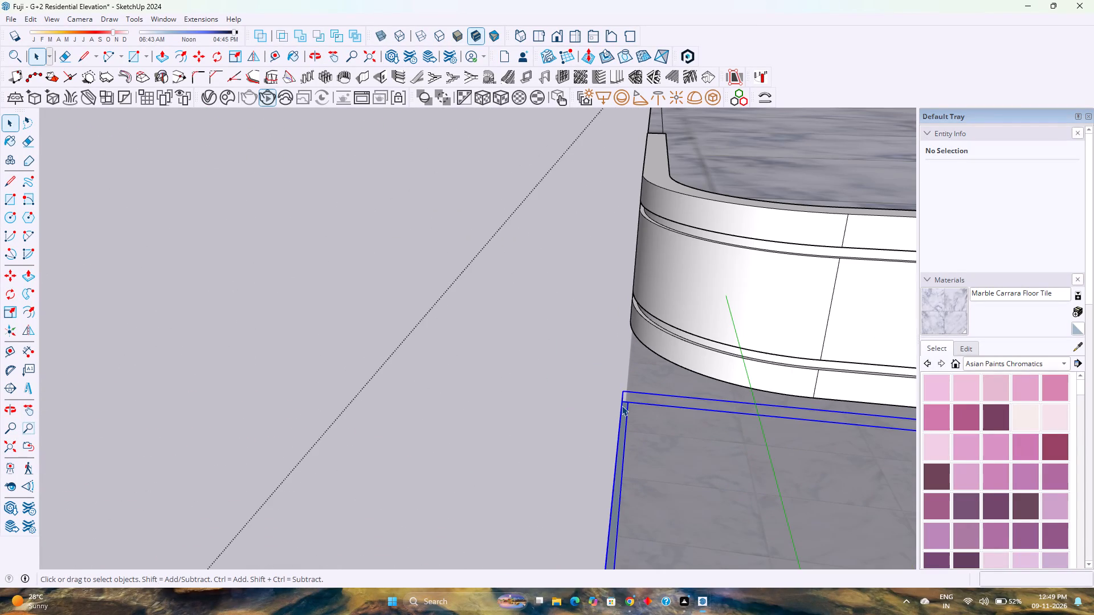
scroll(622, 405, down, 2)
triple_click(622, 405)
scroll(622, 405, down, 6)
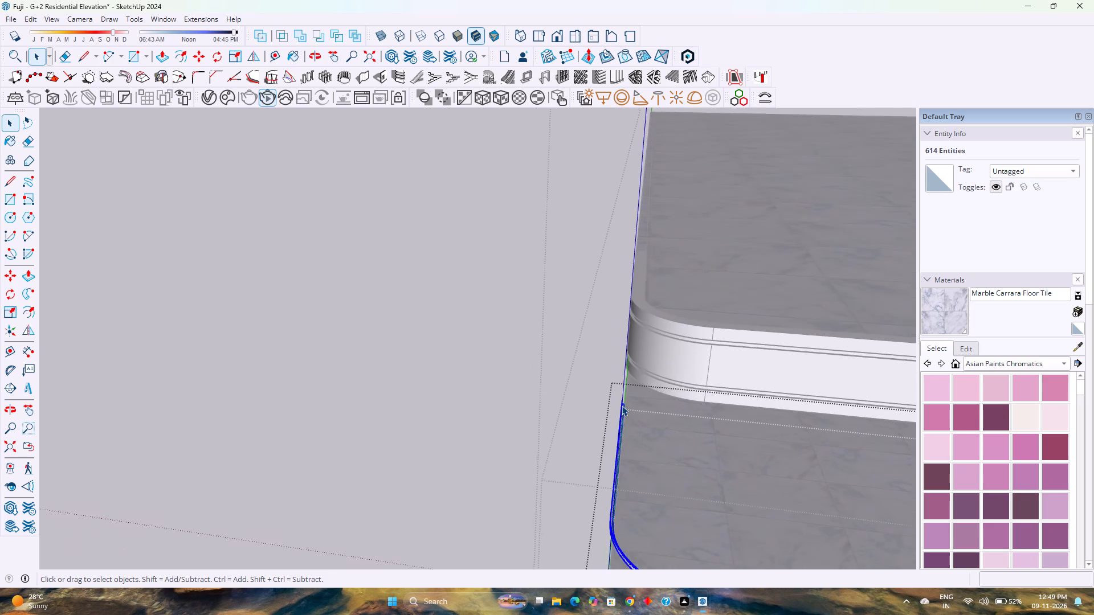
scroll(622, 405, down, 9)
scroll(667, 499, up, 6)
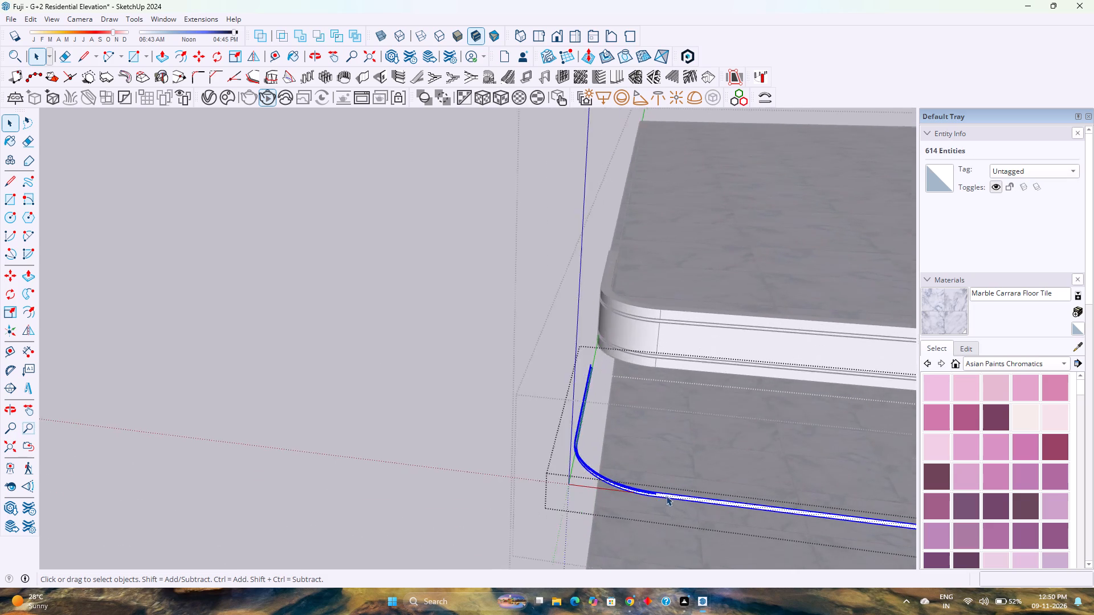
scroll(666, 495, up, 8)
click(652, 493)
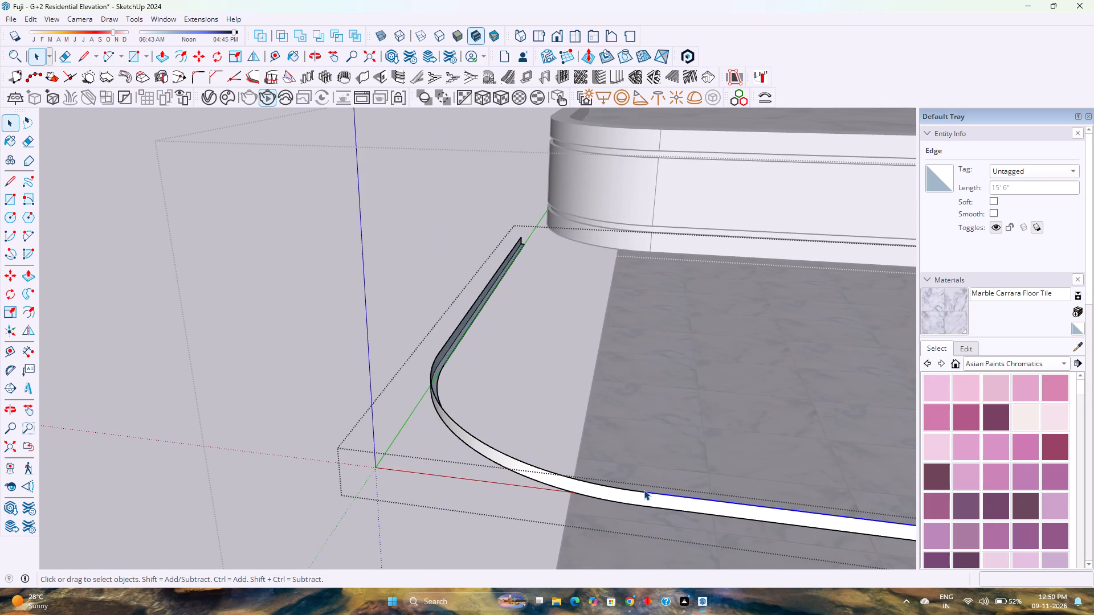
ctrl+click(632, 490)
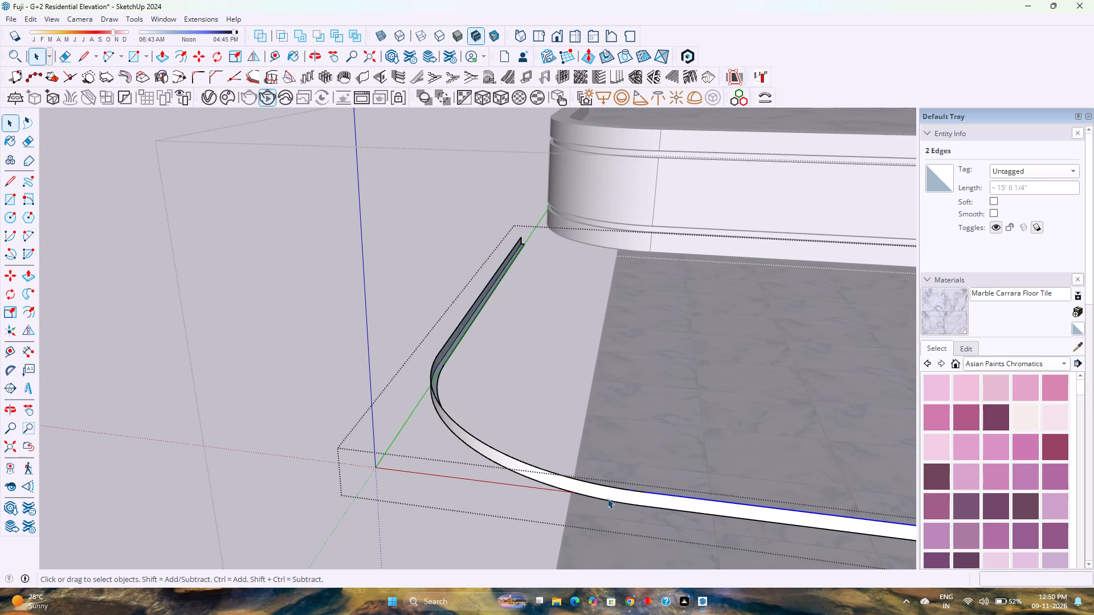
click(607, 498)
Undo the groove strip's Follow Me extrusion, going back to its separate top and side faces.
key(ctrl+z)
key(ctrl+z)
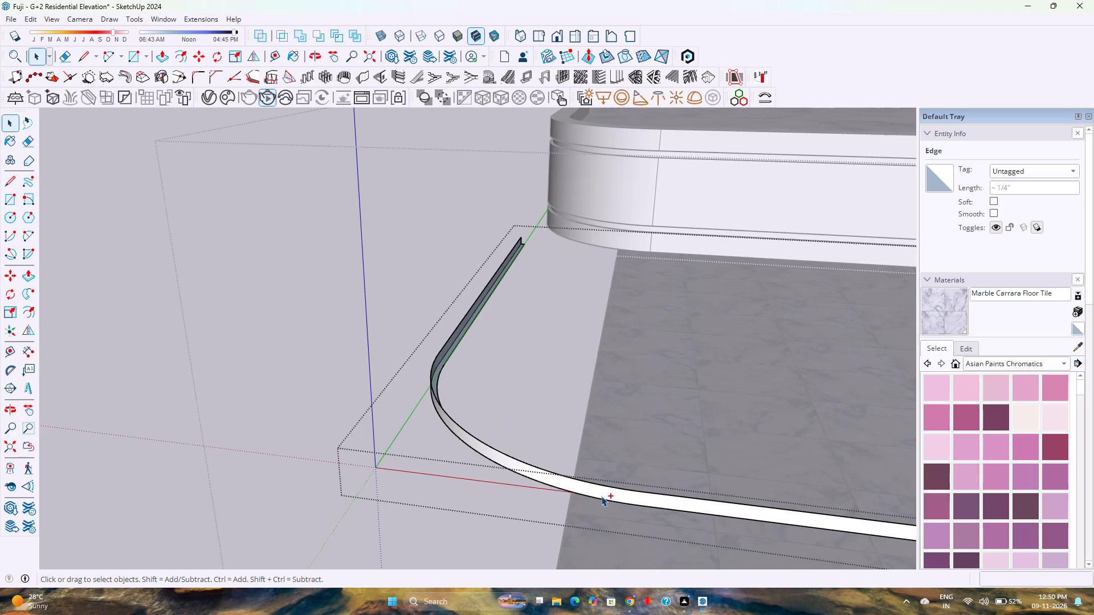
key(ctrl+z)
Copy the groove strip's thin top face 1" straight down onto the bottom edge of its side face.
ctrl+scroll(510, 452, up, 4)
middle_drag(502, 445, 486, 429)
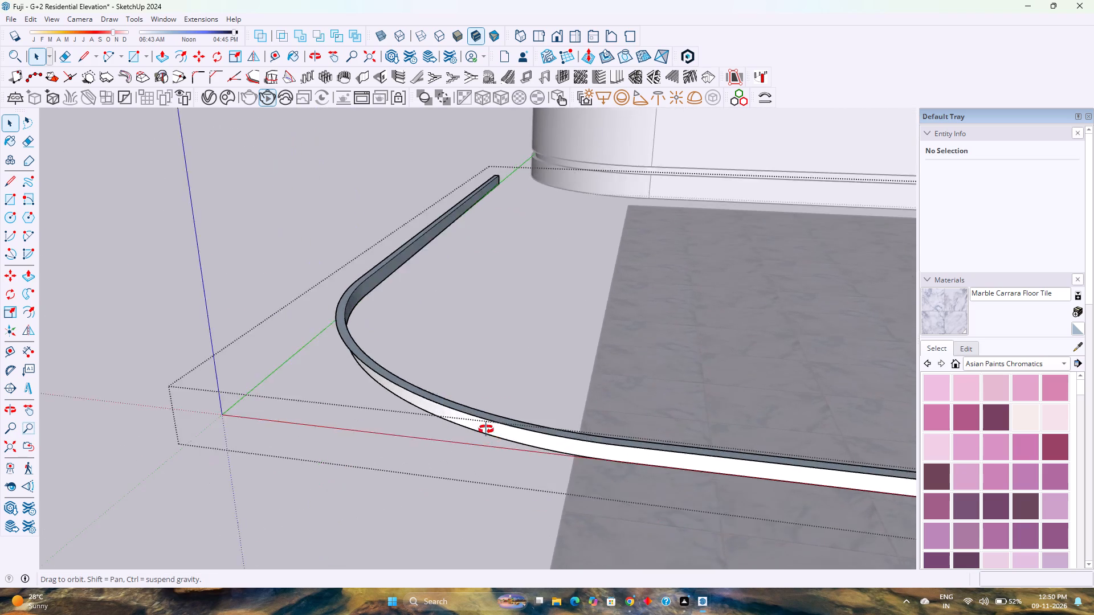
middle_drag(486, 429, 472, 404)
middle_drag(472, 404, 488, 458)
scroll(489, 458, down, 14)
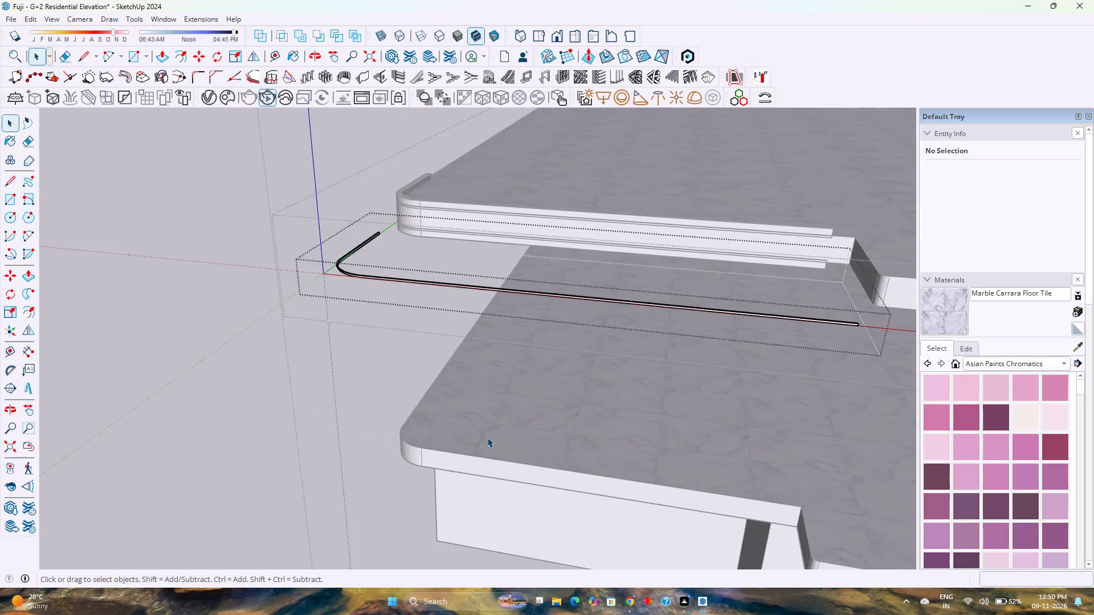
scroll(487, 437, down, 4)
shift+middle_drag(496, 389, 560, 489)
scroll(484, 452, up, 10)
middle_drag(475, 471, 499, 464)
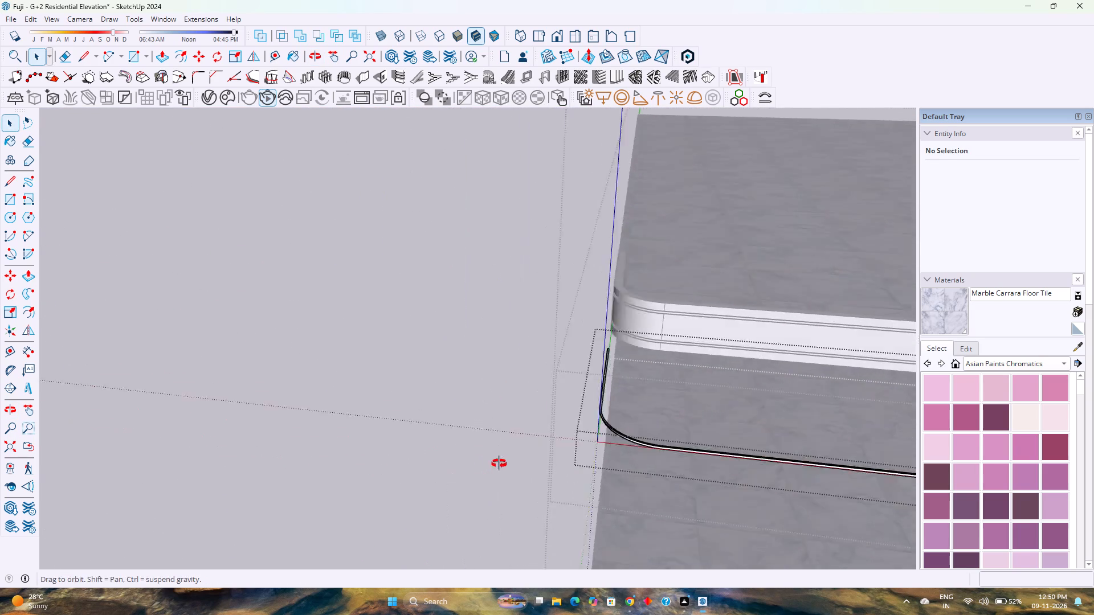
middle_drag(499, 464, 499, 463)
scroll(684, 388, up, 5)
double_click(505, 408)
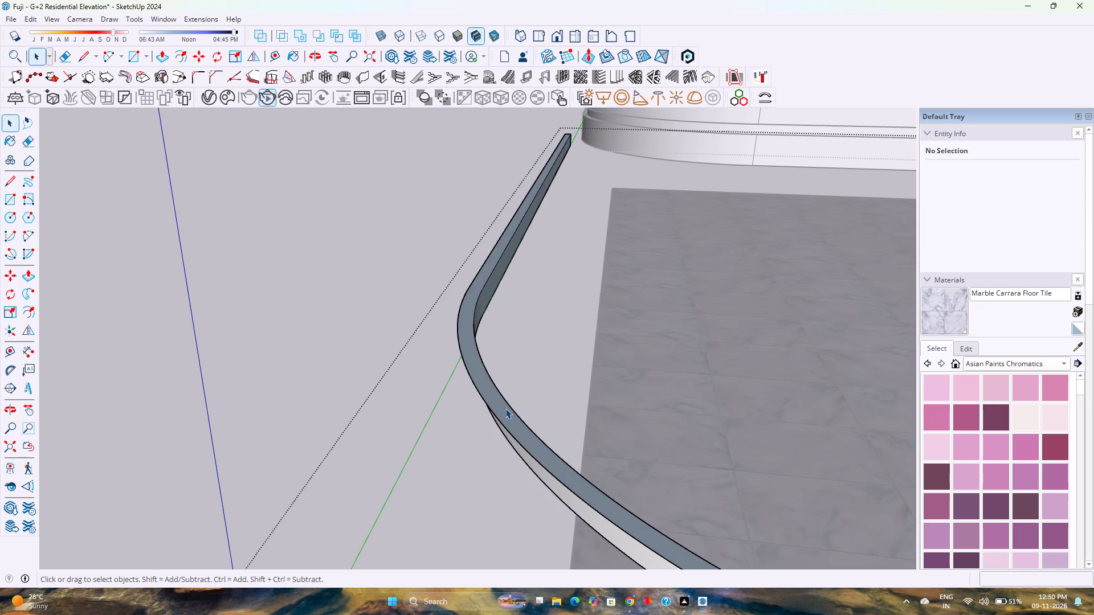
scroll(505, 408, down, 3)
middle_drag(435, 425, 857, 399)
scroll(699, 386, down, 4)
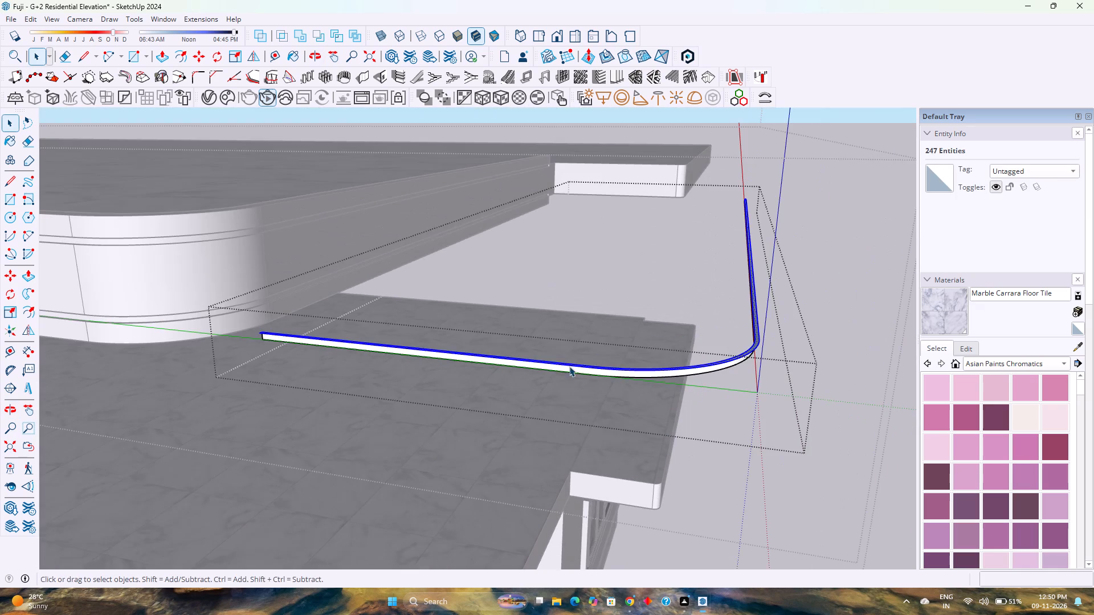
shift+middle_drag(214, 376, 292, 399)
scroll(656, 425, up, 2)
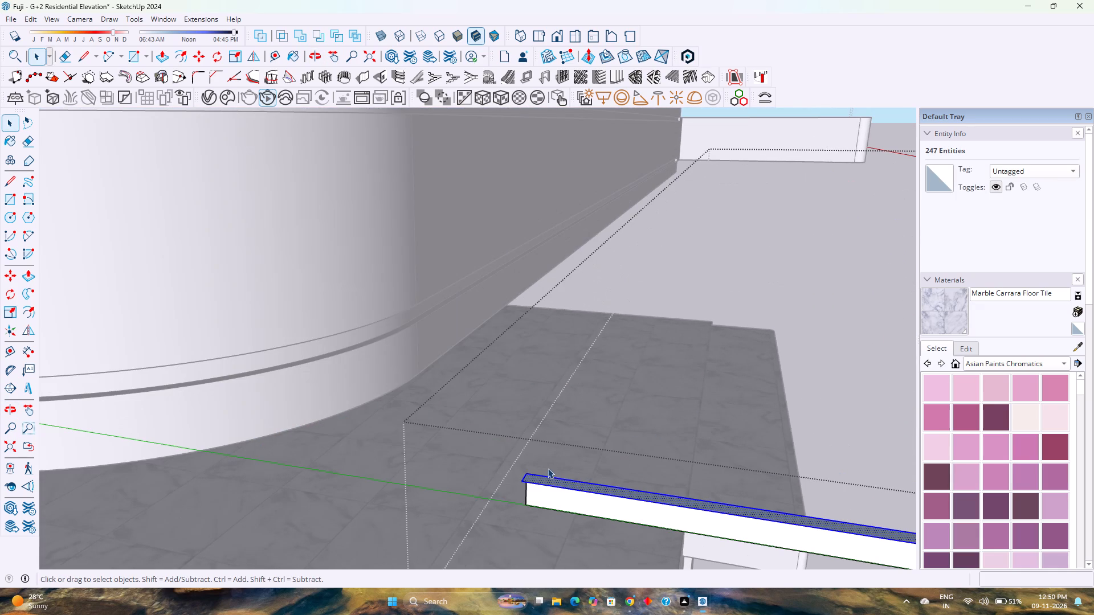
key(m)
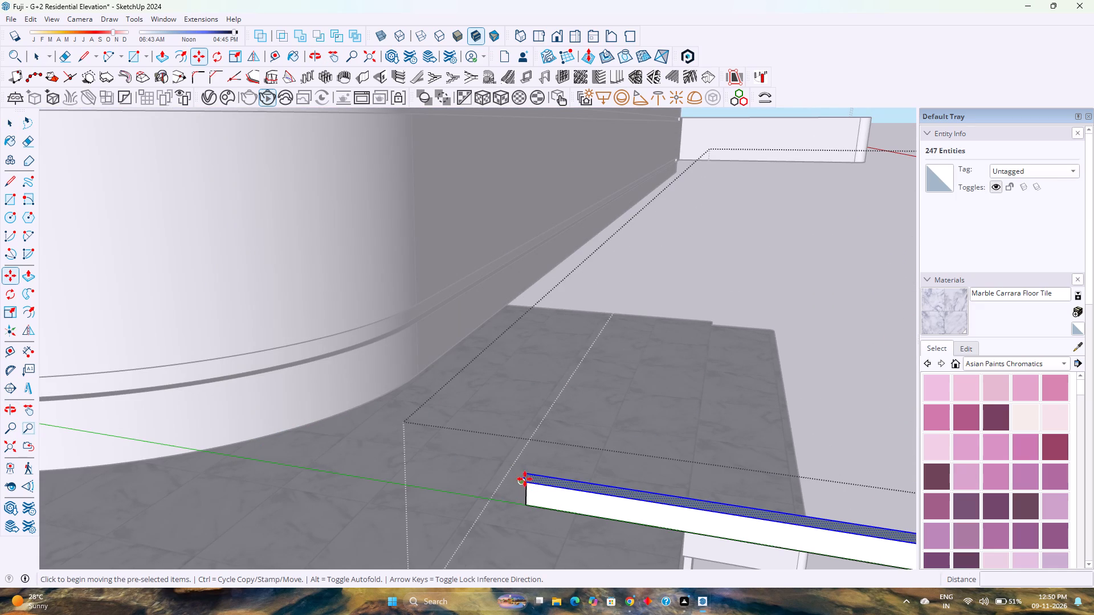
click(526, 474)
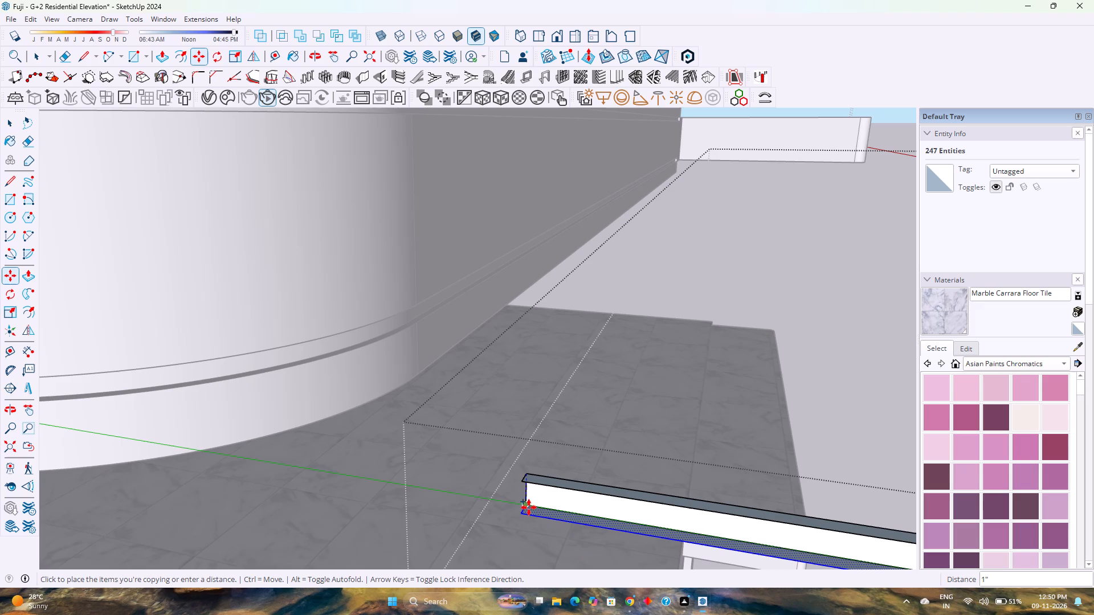
click(528, 506)
Draw vertical lines joining the outer corners of the top and bottom faces at both ends of the strip.
key(l)
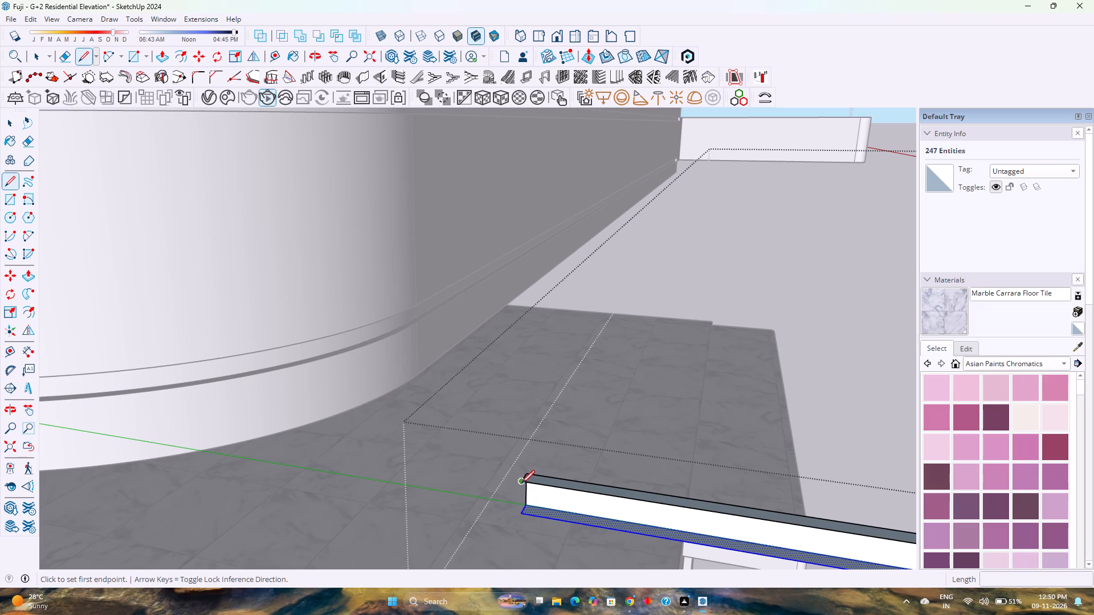
click(521, 482)
click(522, 514)
scroll(487, 493, down, 7)
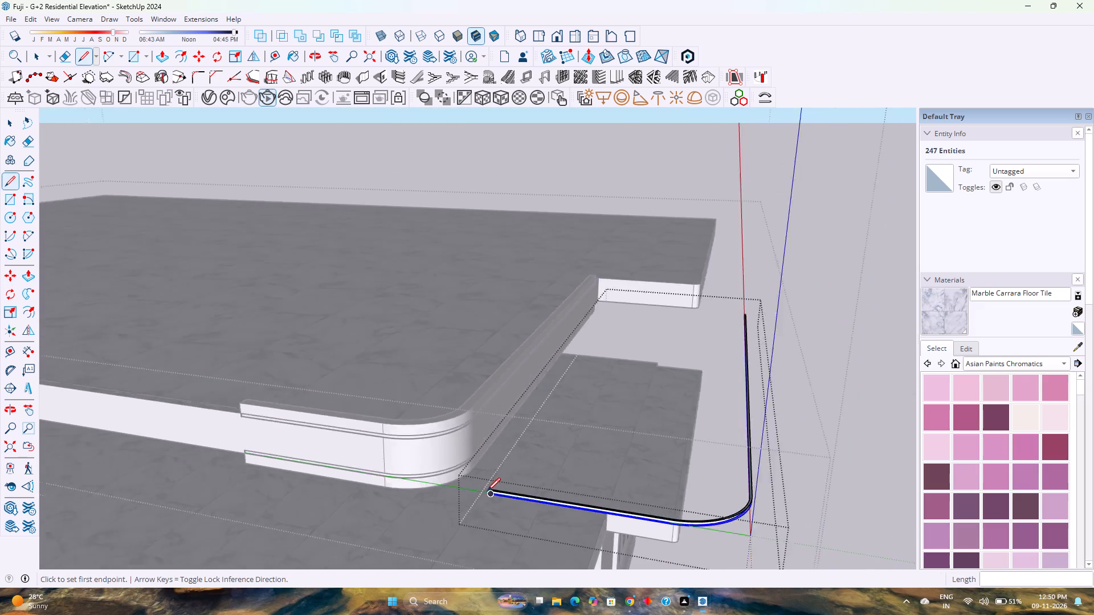
scroll(487, 491, down, 6)
middle_drag(603, 458, 312, 471)
scroll(362, 382, up, 2)
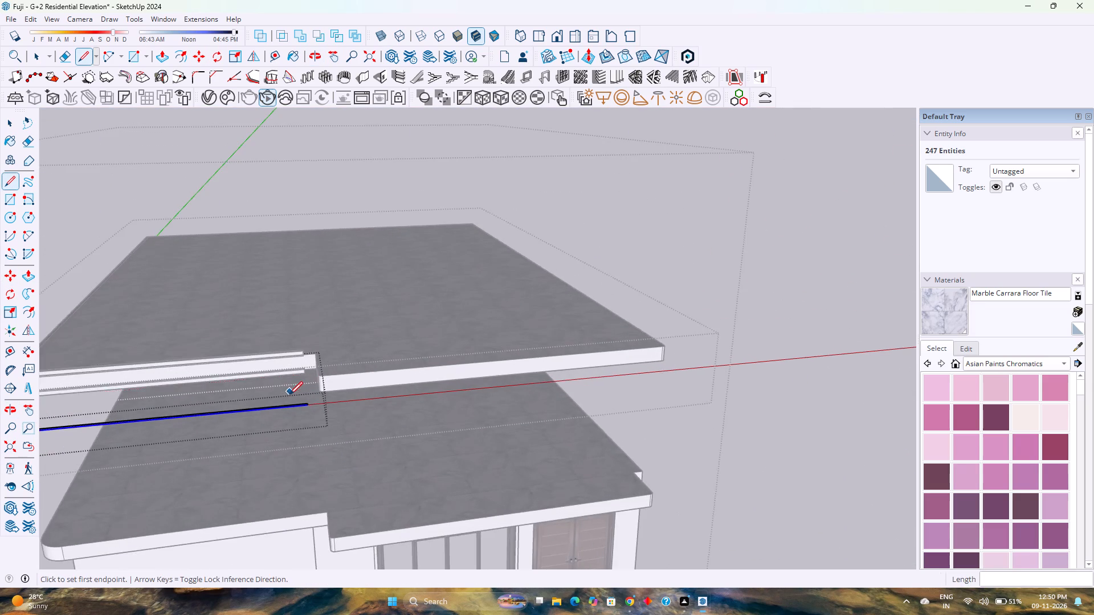
scroll(289, 395, up, 18)
scroll(325, 420, down, 3)
scroll(350, 389, up, 3)
click(352, 386)
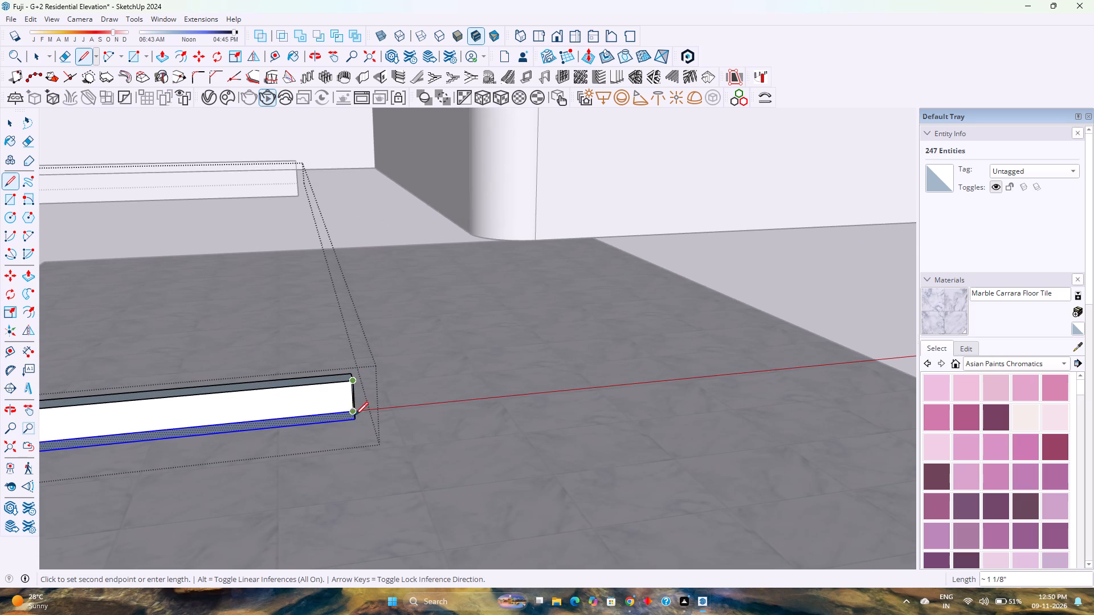
click(355, 419)
key(space)
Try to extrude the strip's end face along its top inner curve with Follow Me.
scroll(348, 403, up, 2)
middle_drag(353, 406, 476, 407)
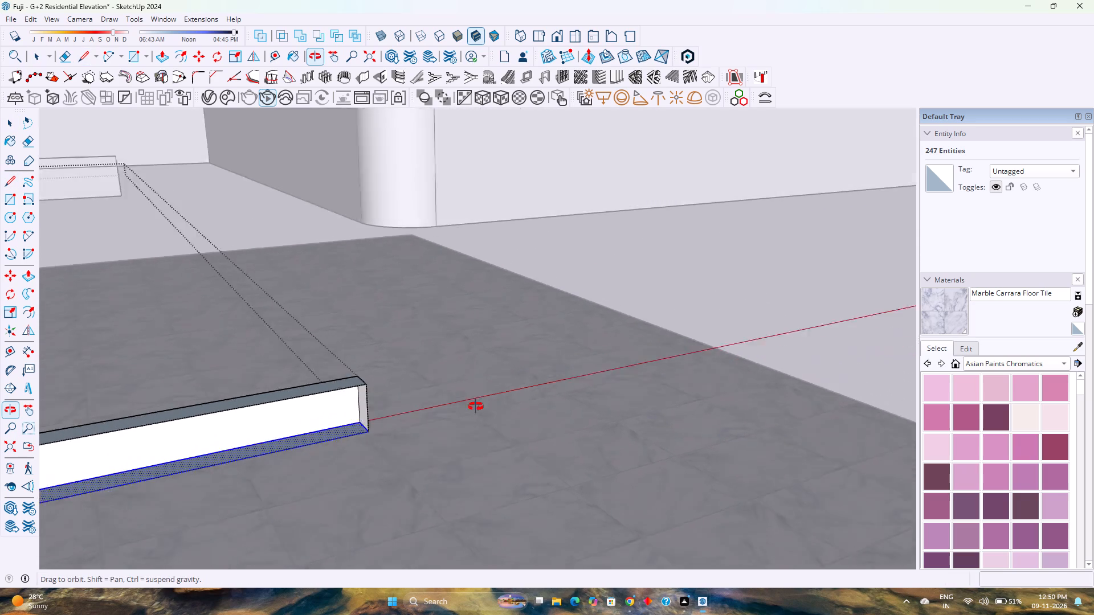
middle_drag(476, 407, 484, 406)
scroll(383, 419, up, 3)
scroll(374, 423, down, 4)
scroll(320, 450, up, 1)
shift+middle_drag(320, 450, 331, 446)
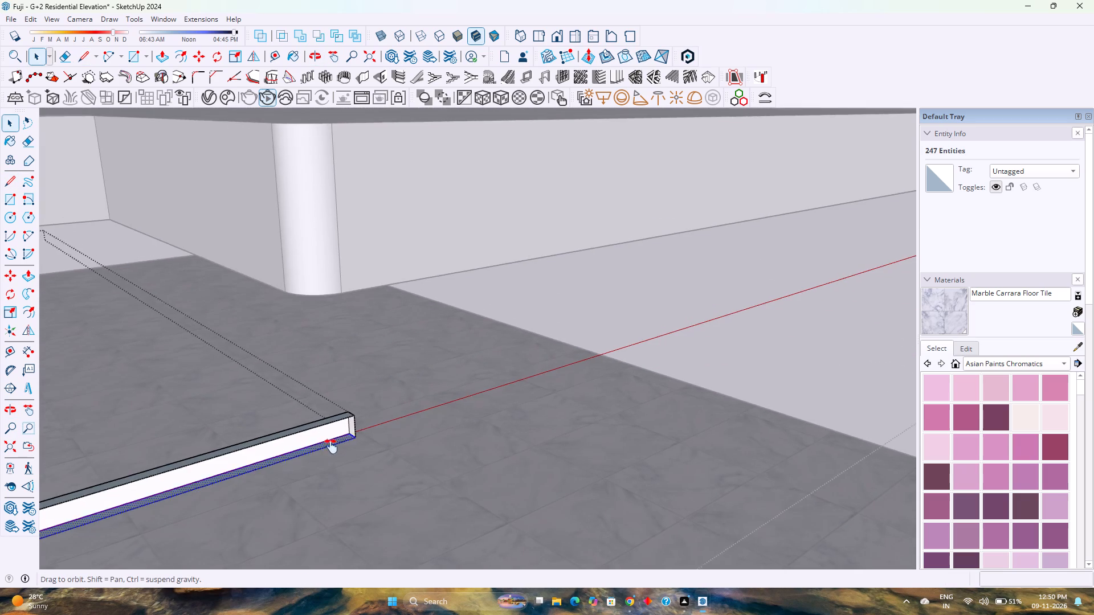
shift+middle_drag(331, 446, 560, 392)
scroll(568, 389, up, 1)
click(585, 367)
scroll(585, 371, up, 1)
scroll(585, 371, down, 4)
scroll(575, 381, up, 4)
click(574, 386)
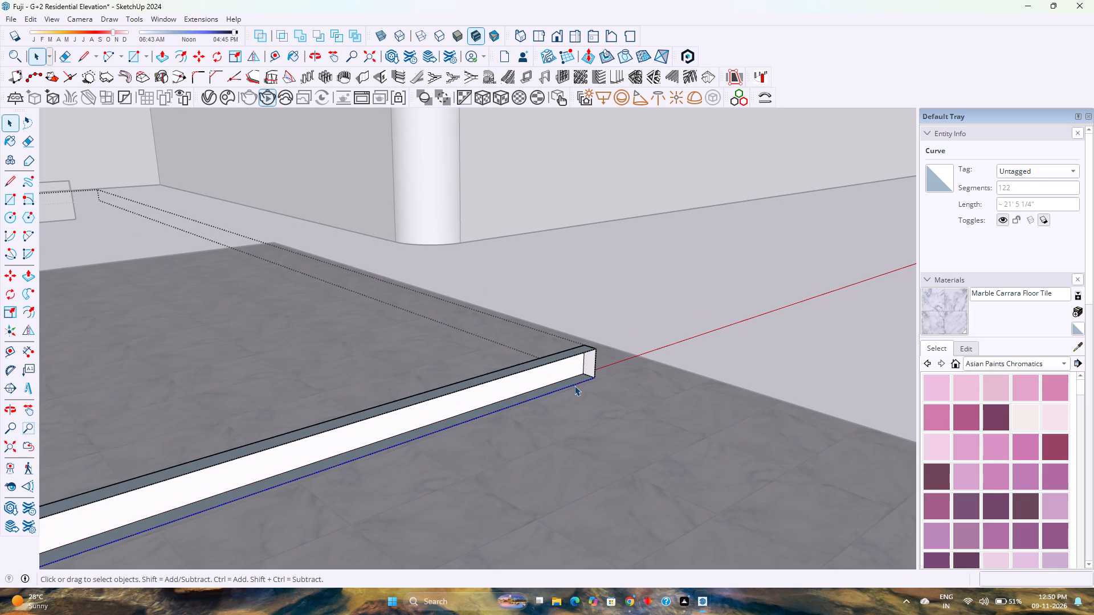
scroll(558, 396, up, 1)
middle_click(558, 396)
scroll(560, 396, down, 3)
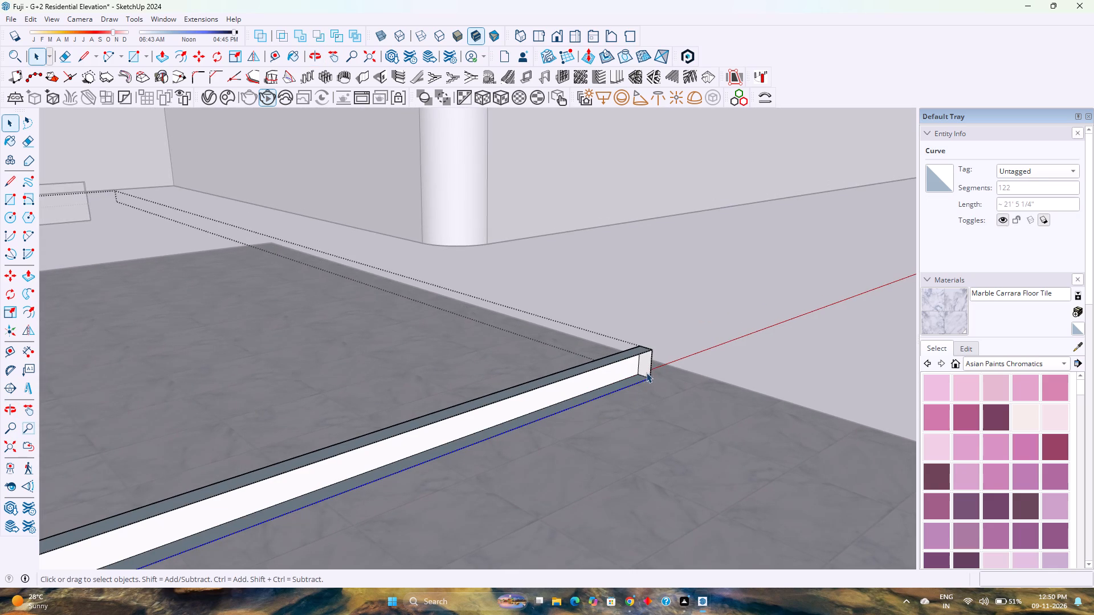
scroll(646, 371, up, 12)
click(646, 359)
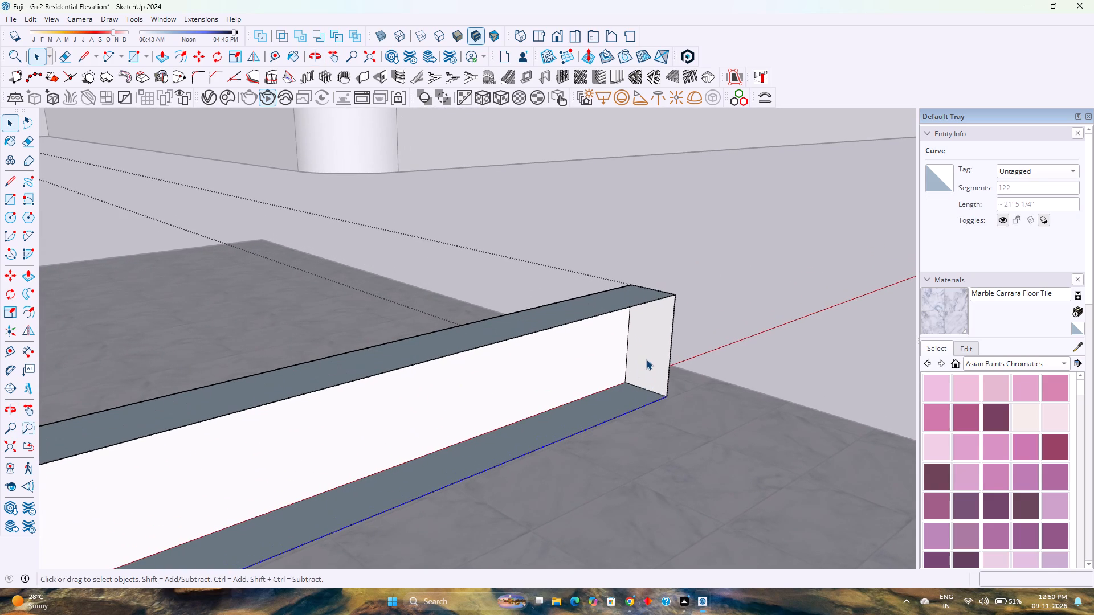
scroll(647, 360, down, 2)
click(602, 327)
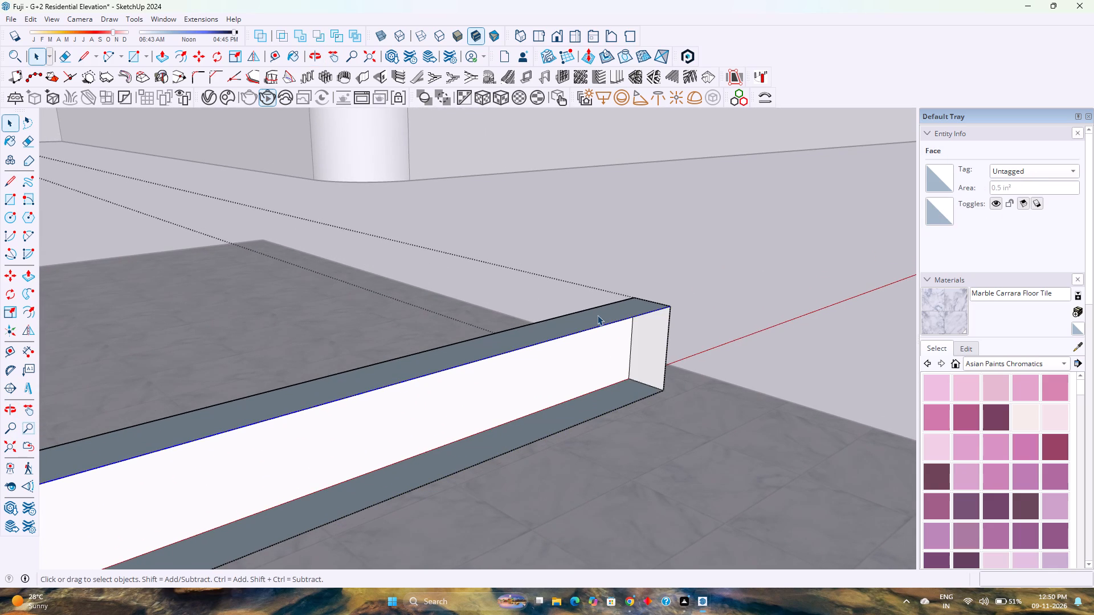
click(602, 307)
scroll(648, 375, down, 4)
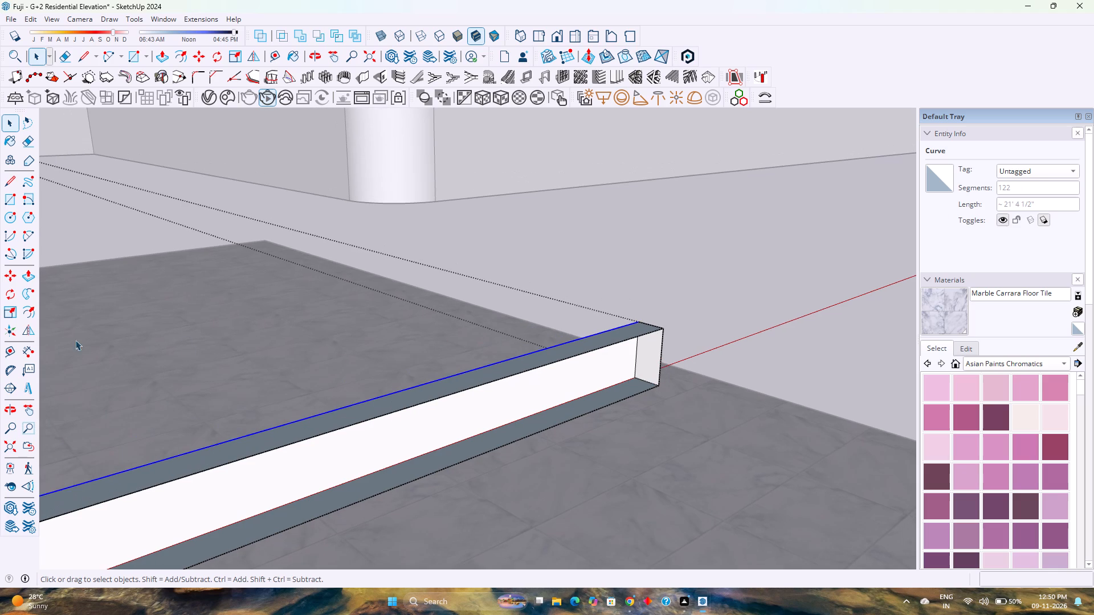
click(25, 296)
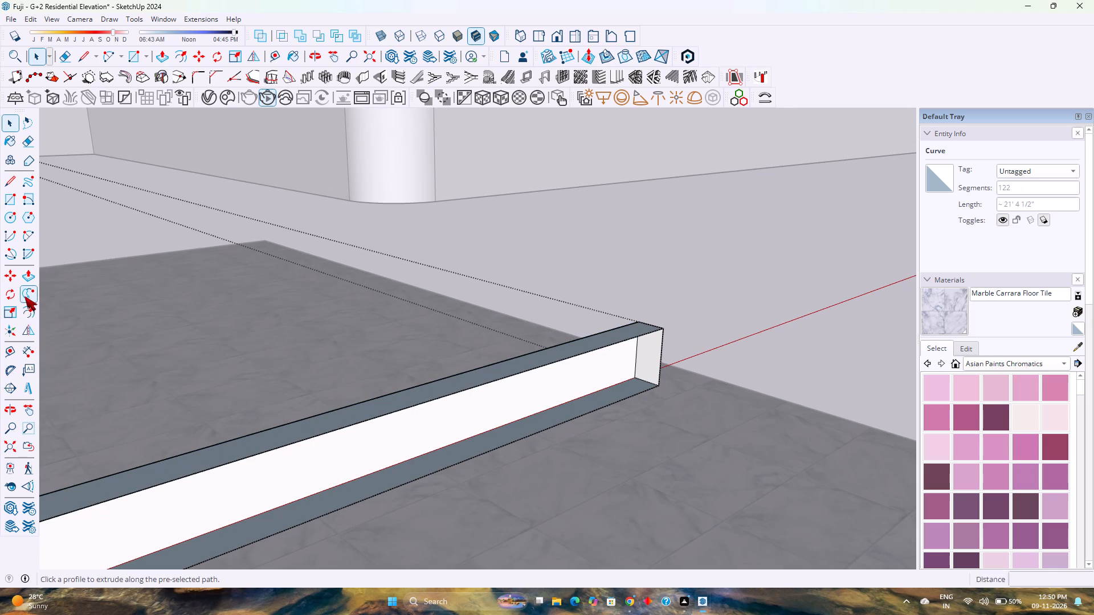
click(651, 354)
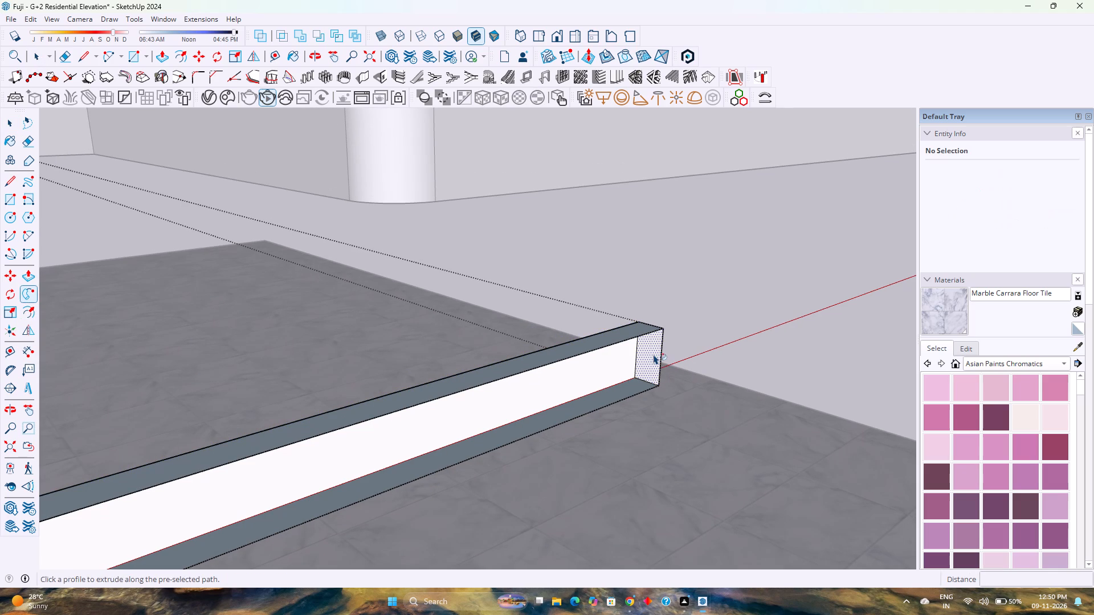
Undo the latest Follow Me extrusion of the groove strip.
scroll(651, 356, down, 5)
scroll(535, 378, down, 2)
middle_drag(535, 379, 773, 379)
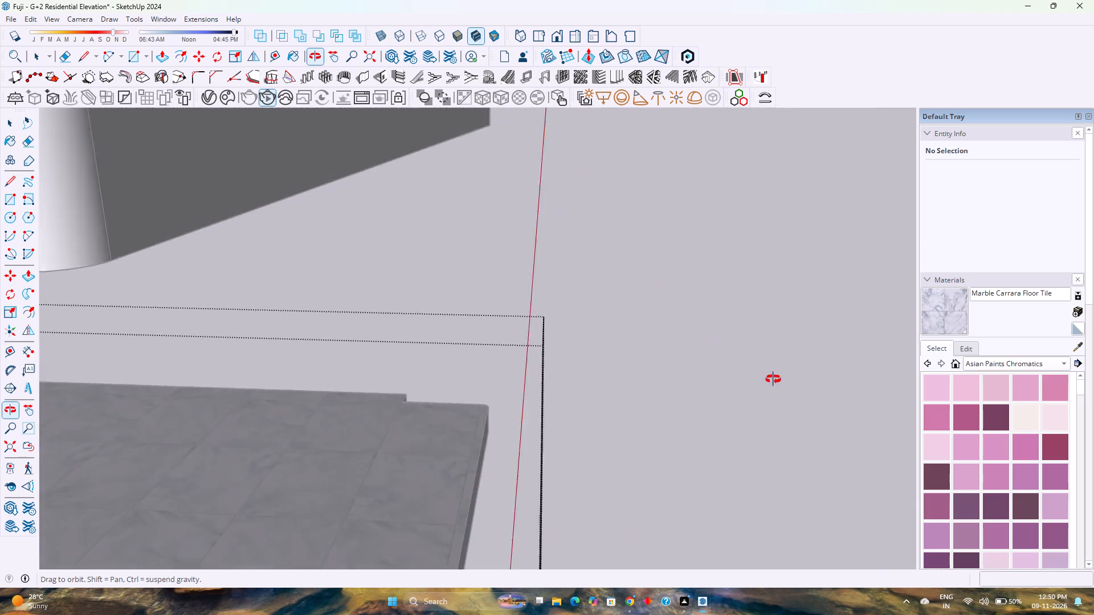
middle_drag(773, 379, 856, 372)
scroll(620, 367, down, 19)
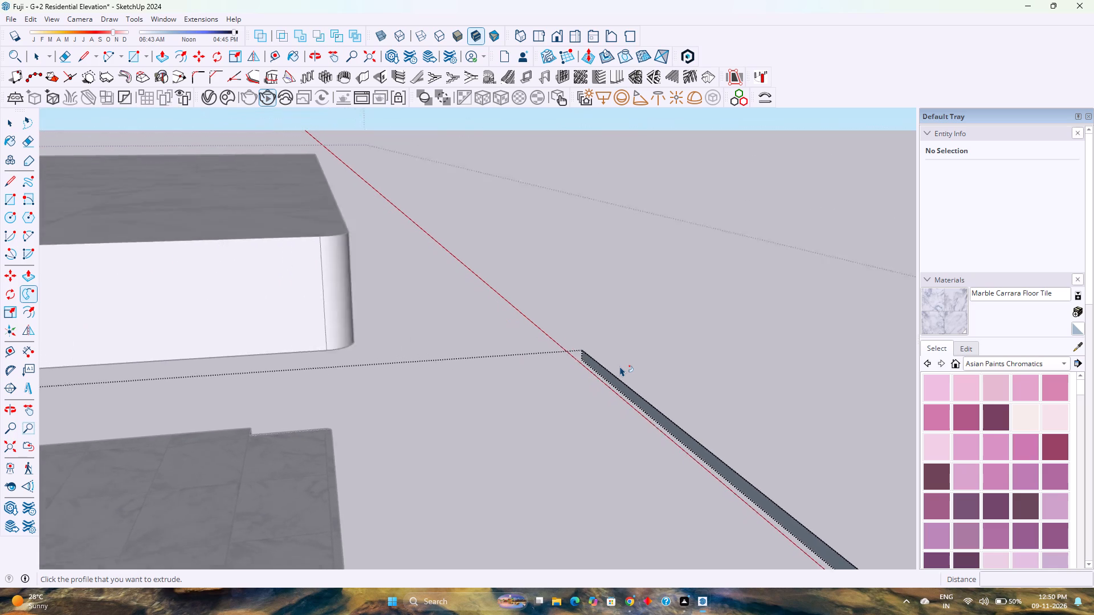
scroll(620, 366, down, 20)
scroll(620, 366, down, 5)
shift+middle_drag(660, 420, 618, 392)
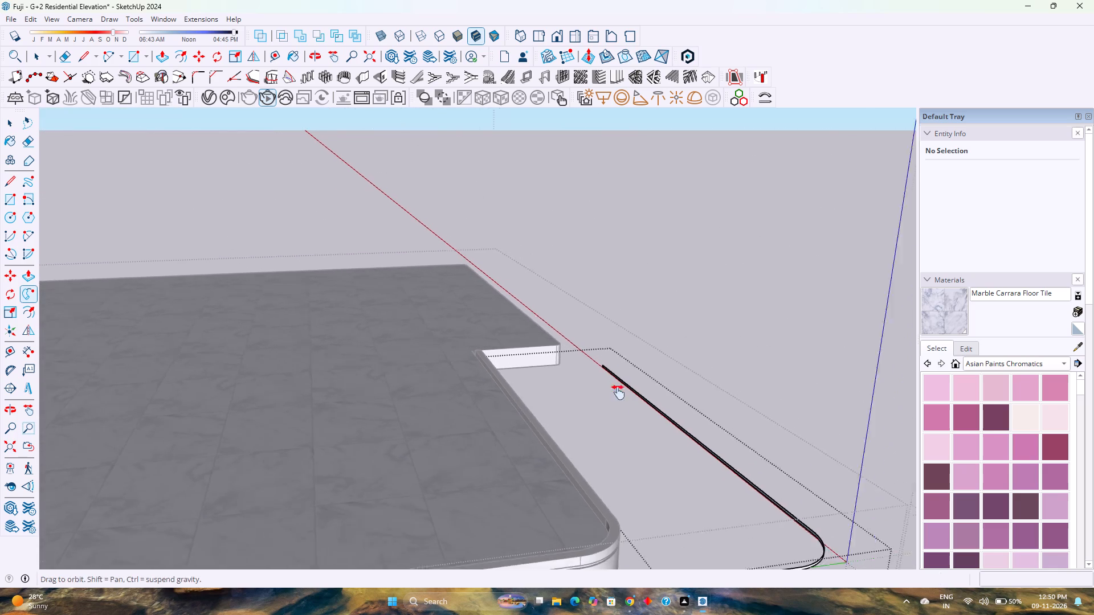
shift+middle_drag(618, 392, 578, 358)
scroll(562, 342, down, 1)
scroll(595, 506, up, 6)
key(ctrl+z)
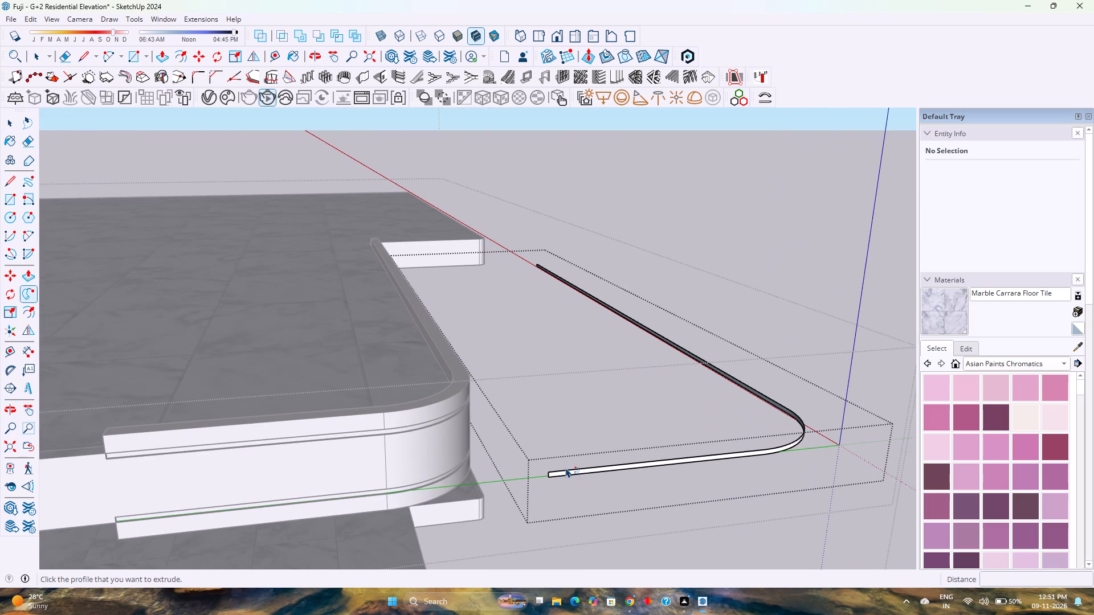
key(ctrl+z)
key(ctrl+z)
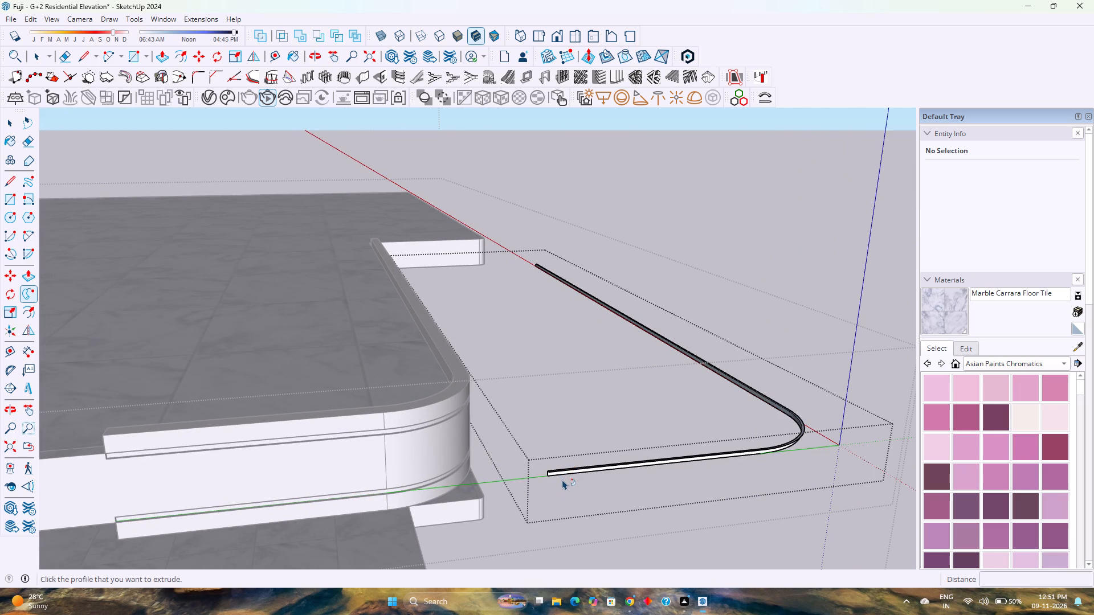
Close the strip's short-leg end face by drawing a 1" vertical line from its outer top corner and joining the bottom corners with a 1/2" line.
scroll(565, 480, up, 8)
key(l)
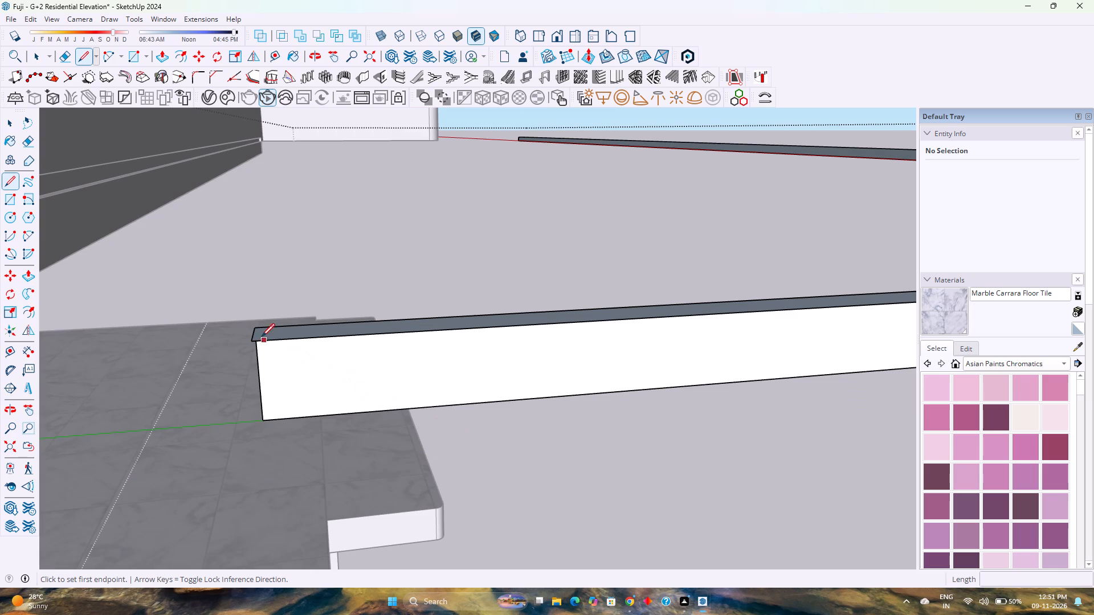
click(254, 342)
key(Up)
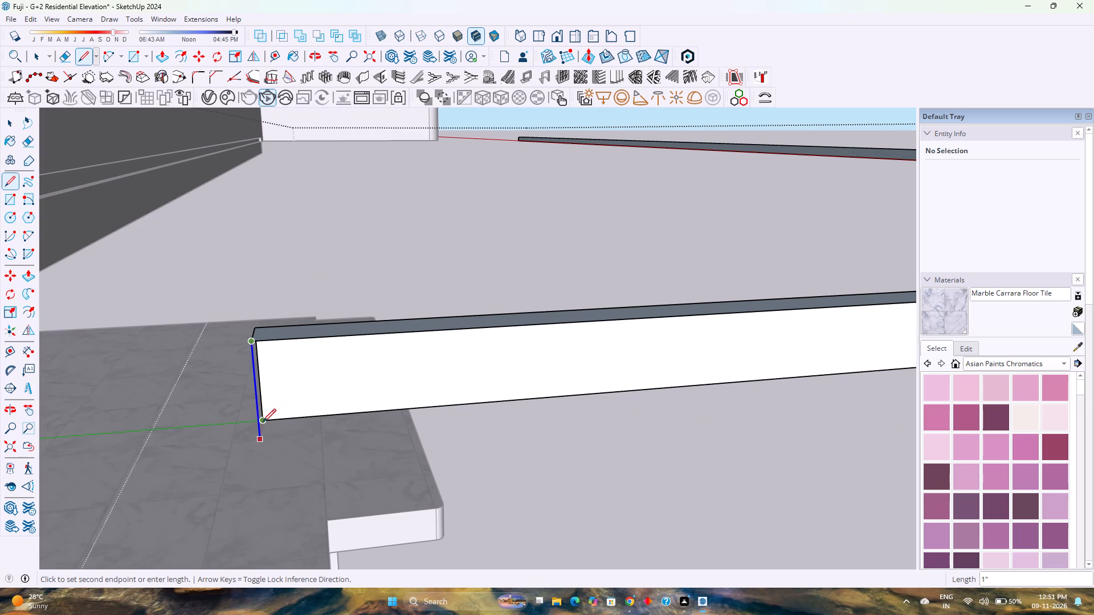
click(268, 421)
click(267, 417)
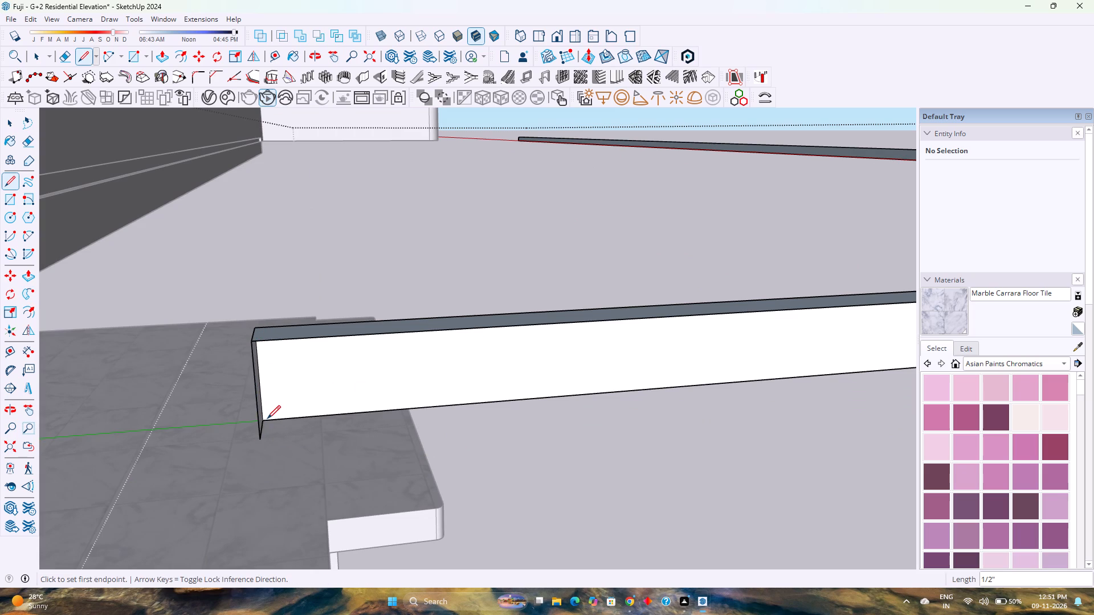
Copy the strip's outer top curve 1" straight down to the bottom corner of the end face.
scroll(267, 429, down, 4)
key(space)
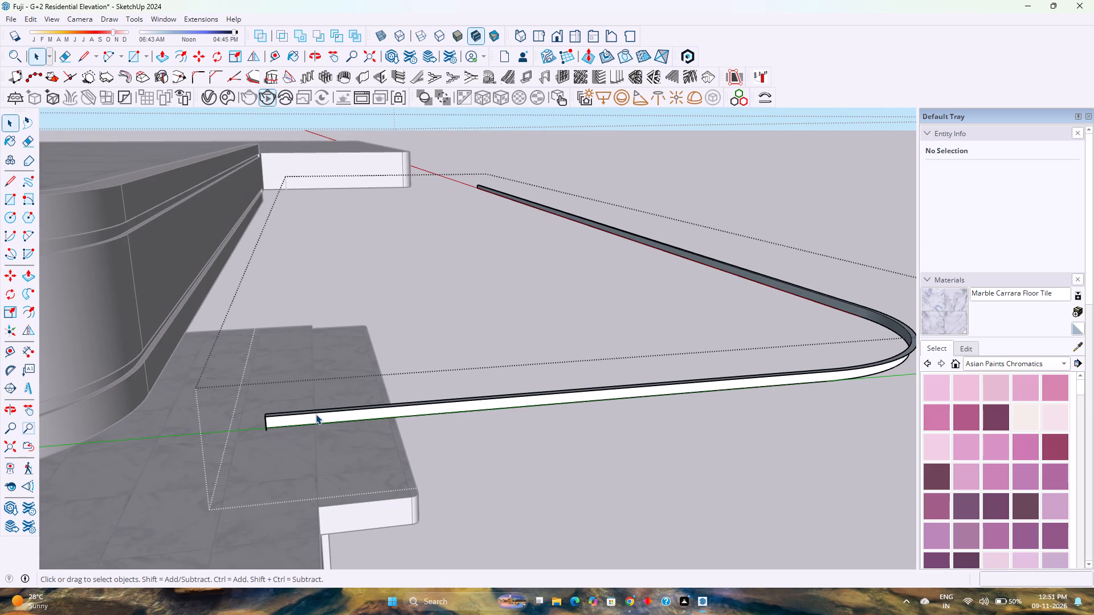
click(316, 414)
key(m)
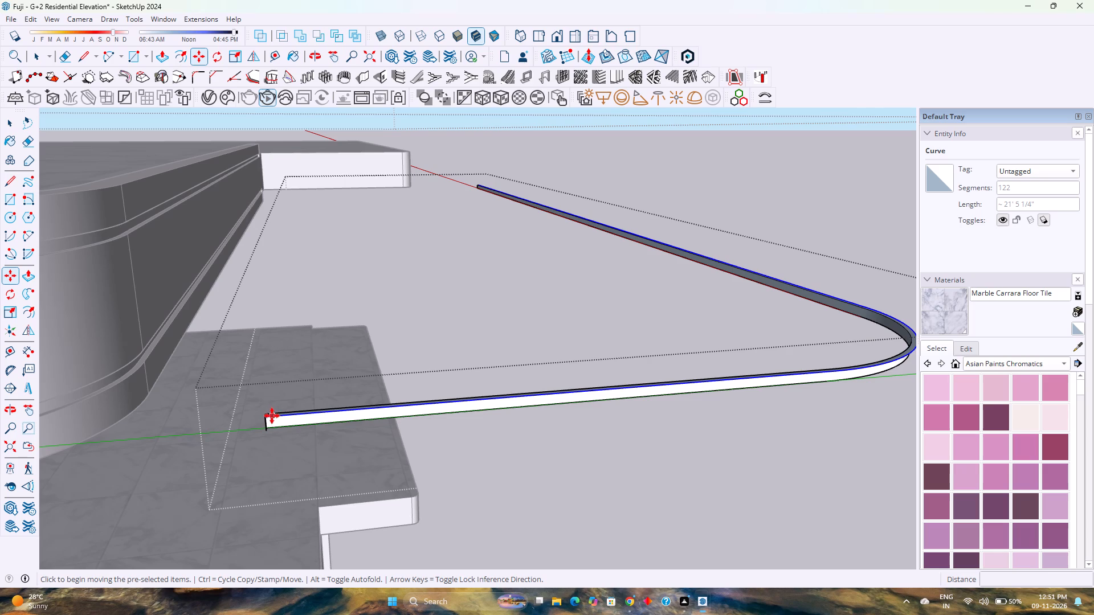
click(268, 417)
scroll(266, 436, up, 5)
scroll(266, 436, down, 4)
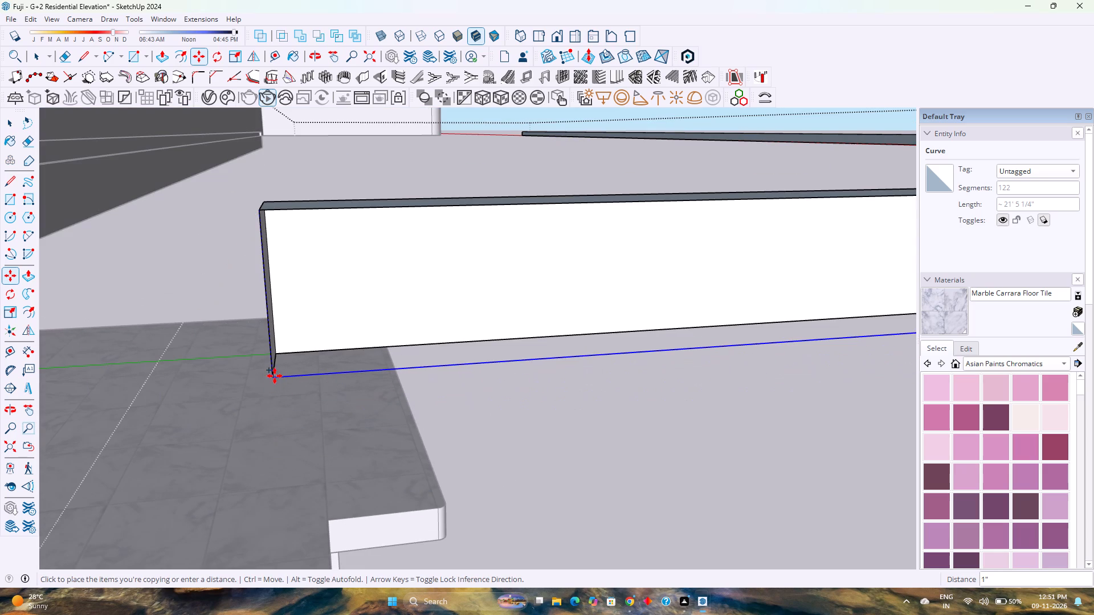
click(273, 376)
Delete the strip's two top curves and its inner bottom curve, keeping the outer bottom curve and the end faces.
scroll(296, 411, down, 9)
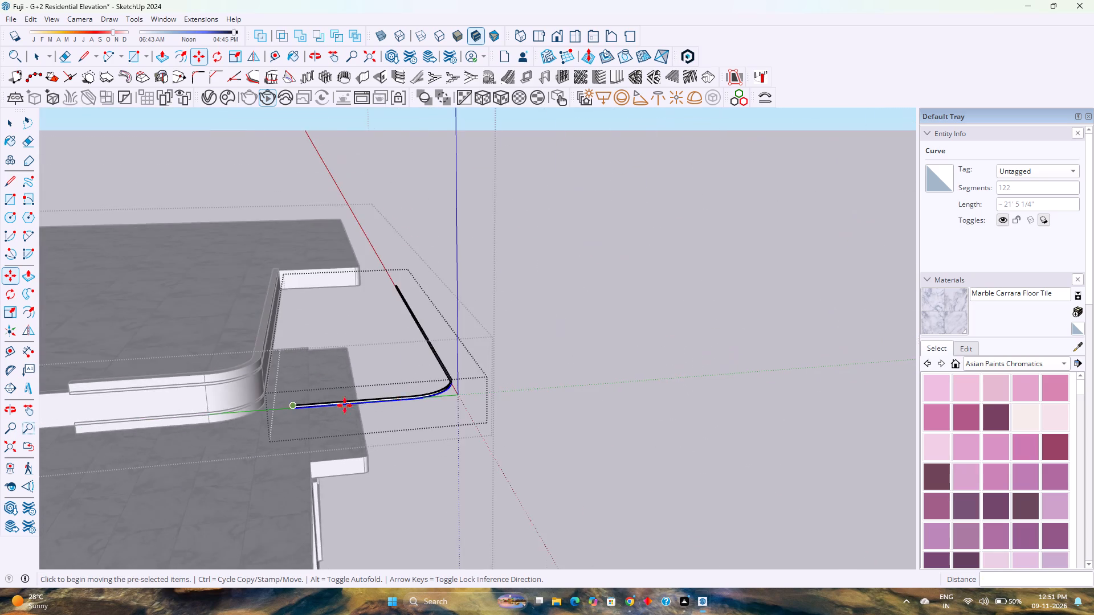
middle_drag(440, 404, 191, 410)
middle_click(191, 410)
shift+middle_drag(276, 356, 455, 458)
middle_drag(470, 433, 373, 445)
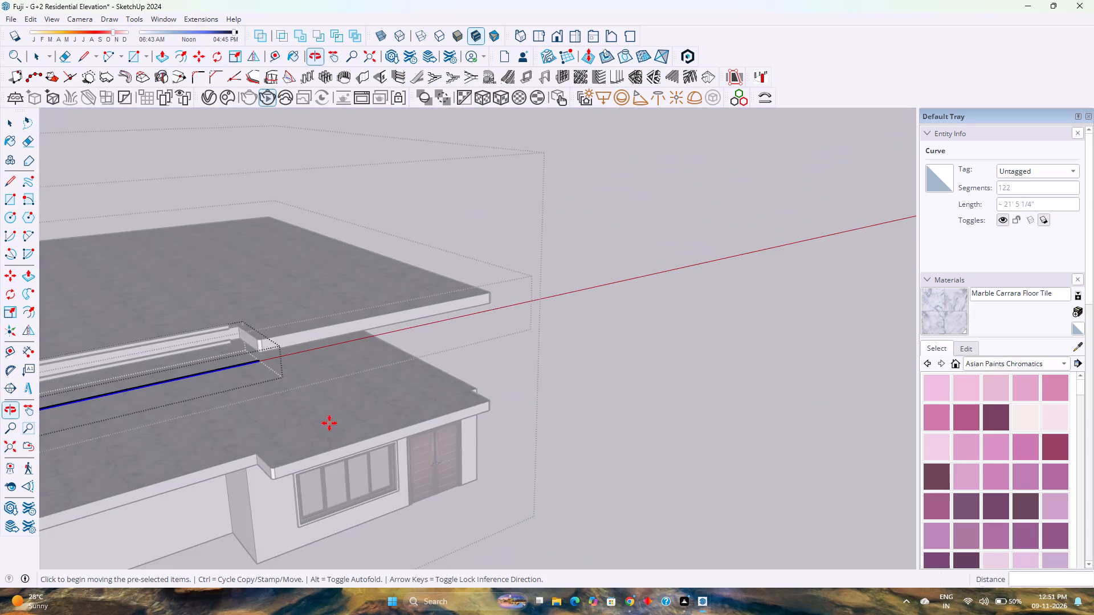
scroll(260, 334, up, 11)
scroll(302, 412, up, 1)
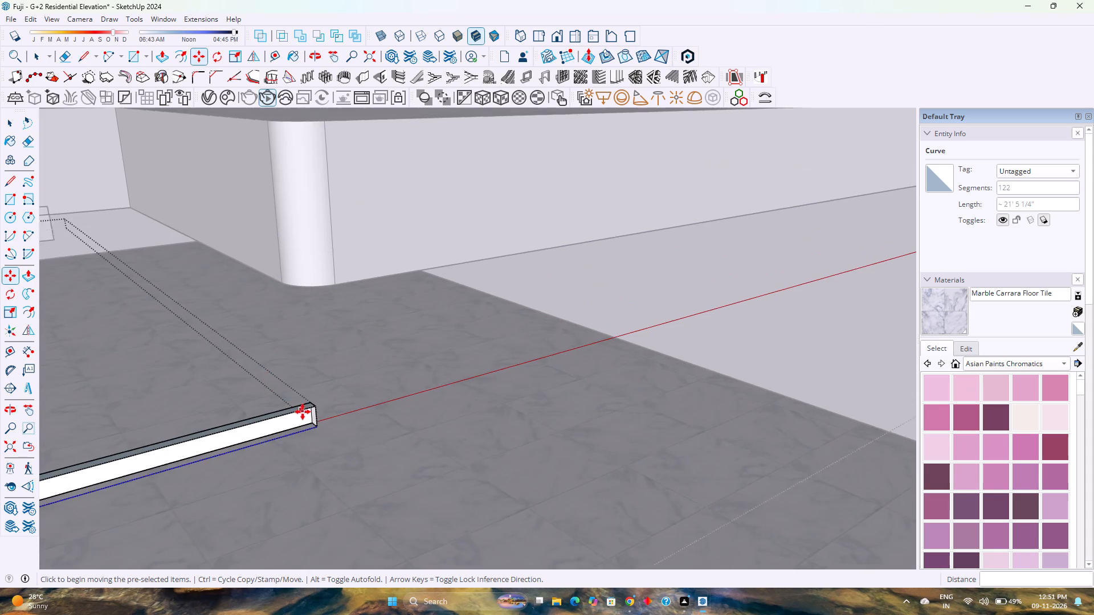
scroll(303, 412, up, 11)
scroll(315, 430, down, 3)
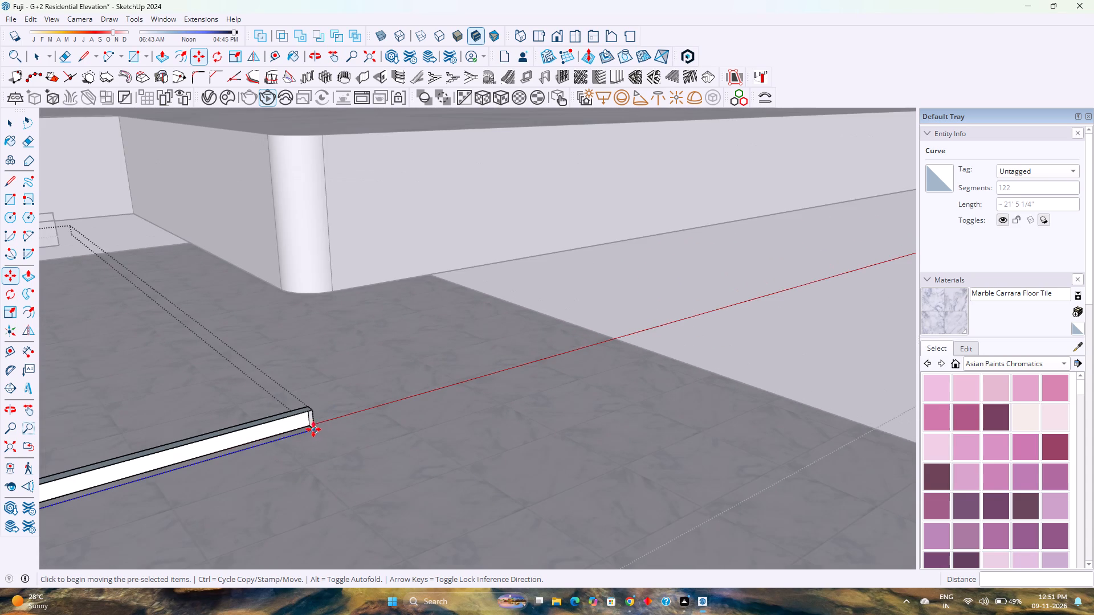
key(space)
scroll(302, 429, up, 5)
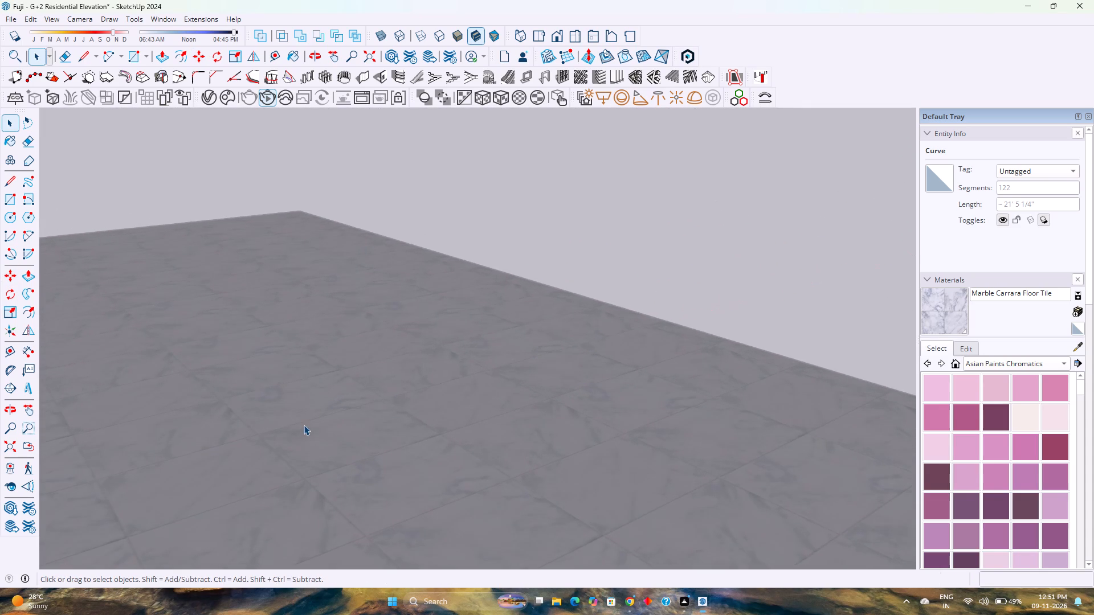
scroll(304, 425, down, 3)
scroll(304, 421, up, 9)
shift+middle_drag(304, 421, 390, 421)
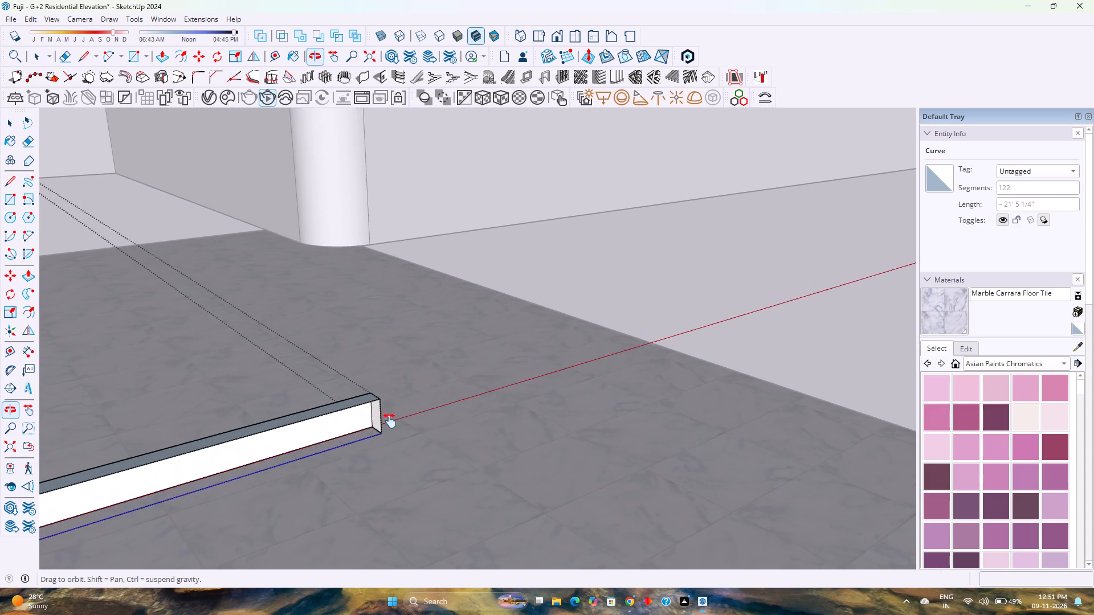
shift+middle_drag(390, 421, 532, 399)
shift+middle_click(532, 399)
click(512, 383)
click(514, 386)
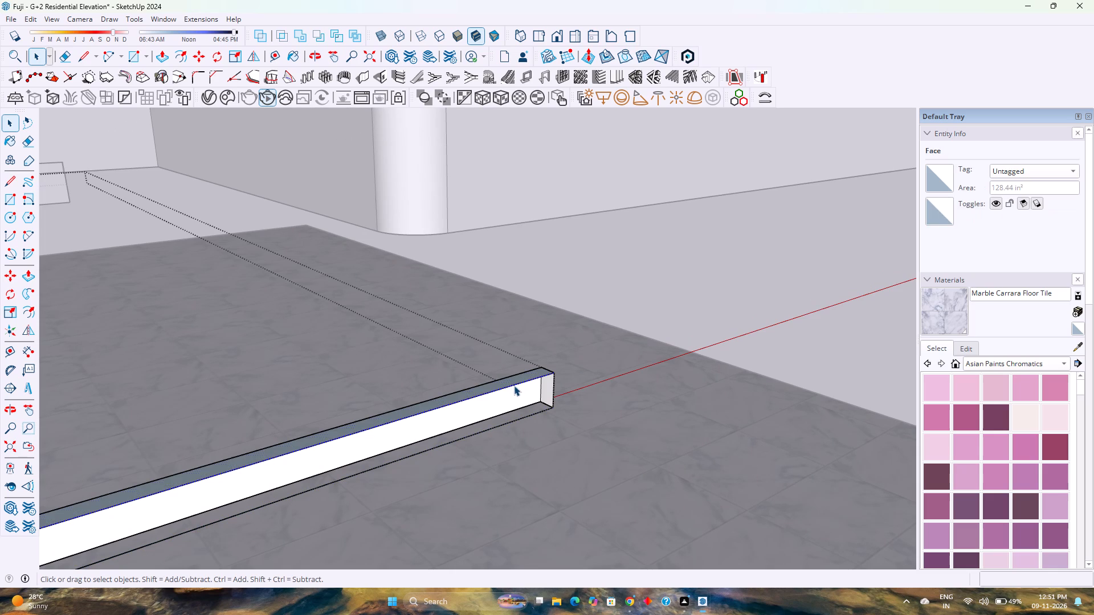
click(517, 419)
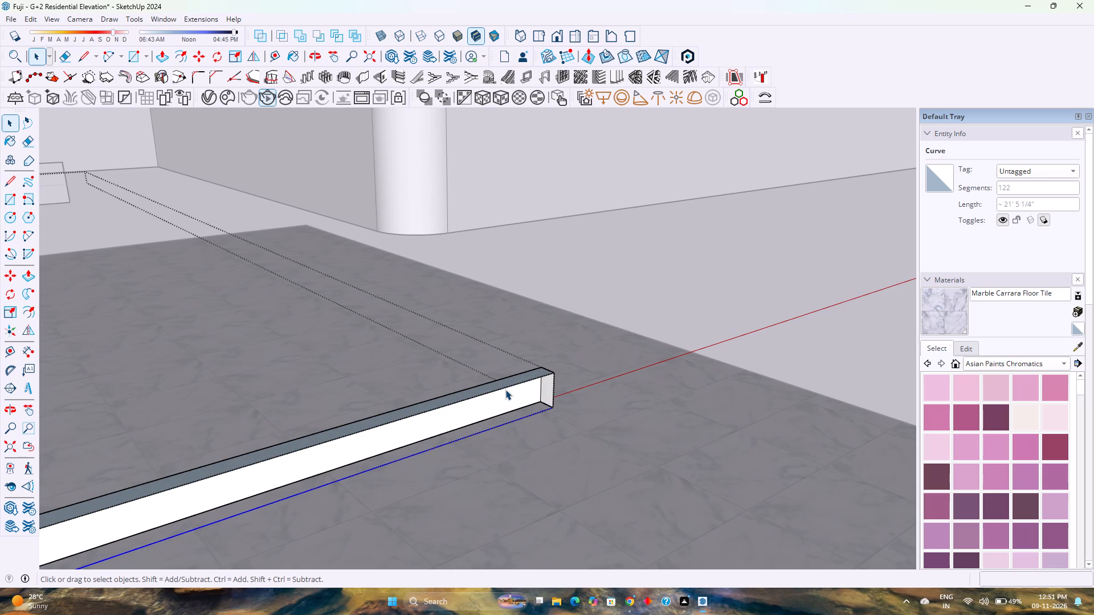
click(505, 389)
key(Delete)
click(496, 383)
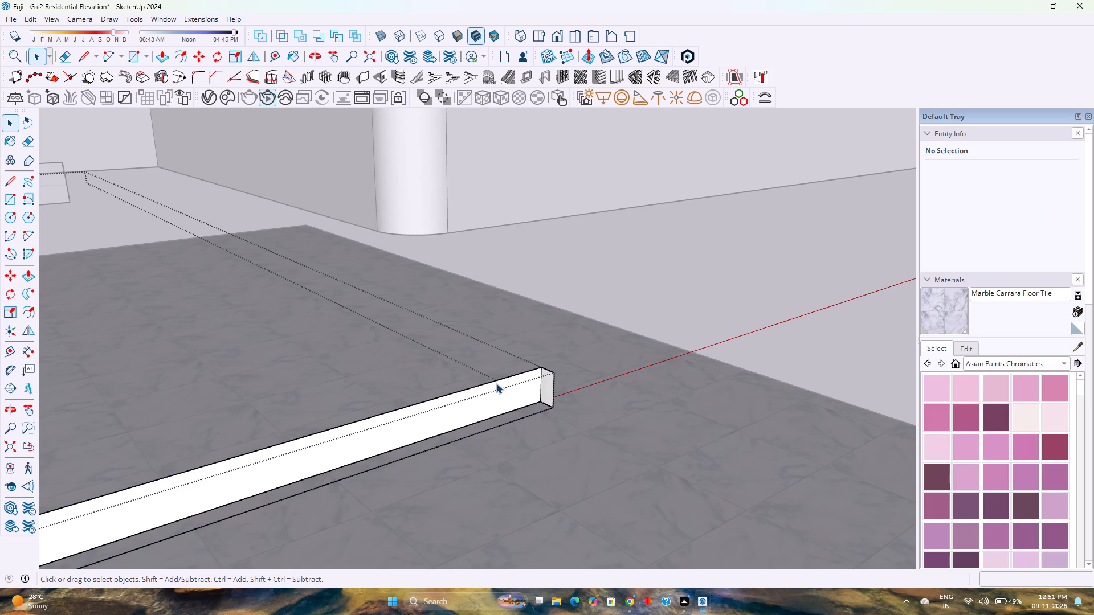
click(496, 380)
key(Delete)
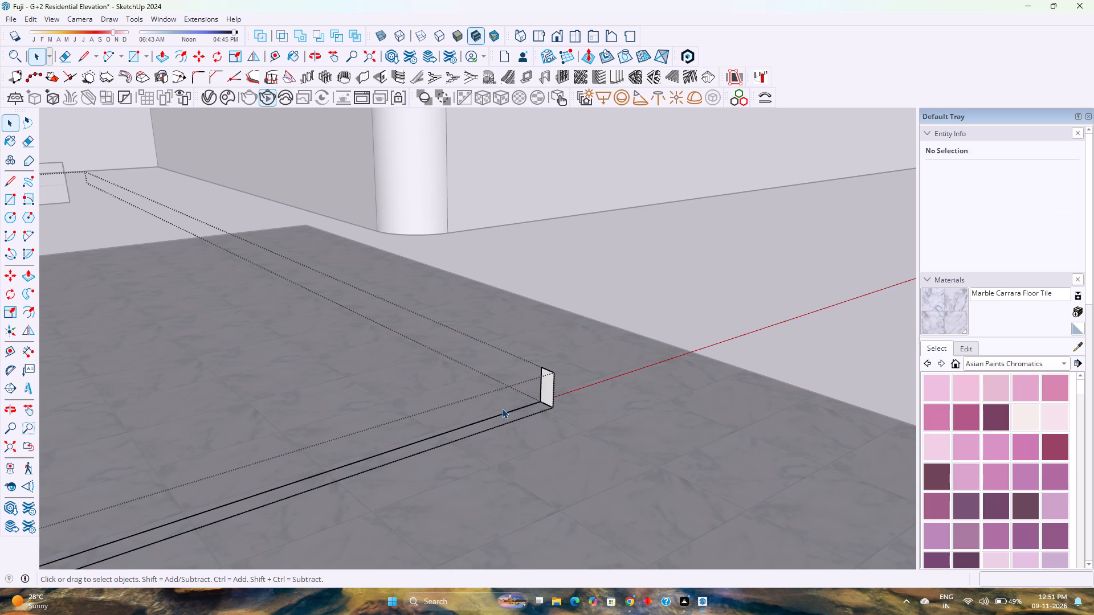
click(505, 413)
key(Delete)
Delete the leftover inner bottom curve running along the strip's short leg.
click(511, 422)
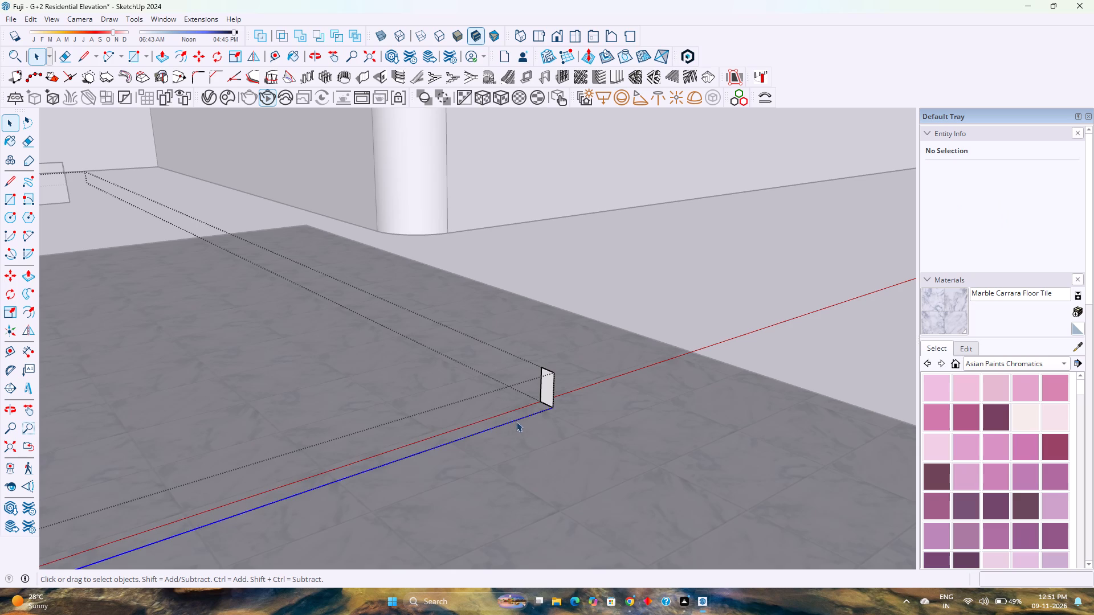
scroll(516, 404, down, 14)
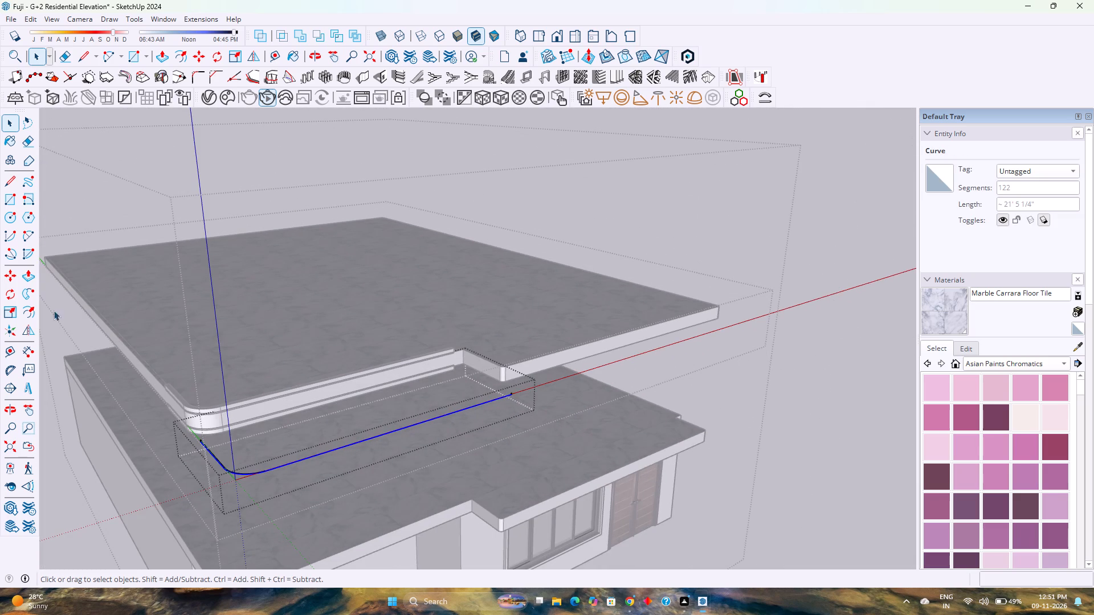
scroll(197, 444, up, 8)
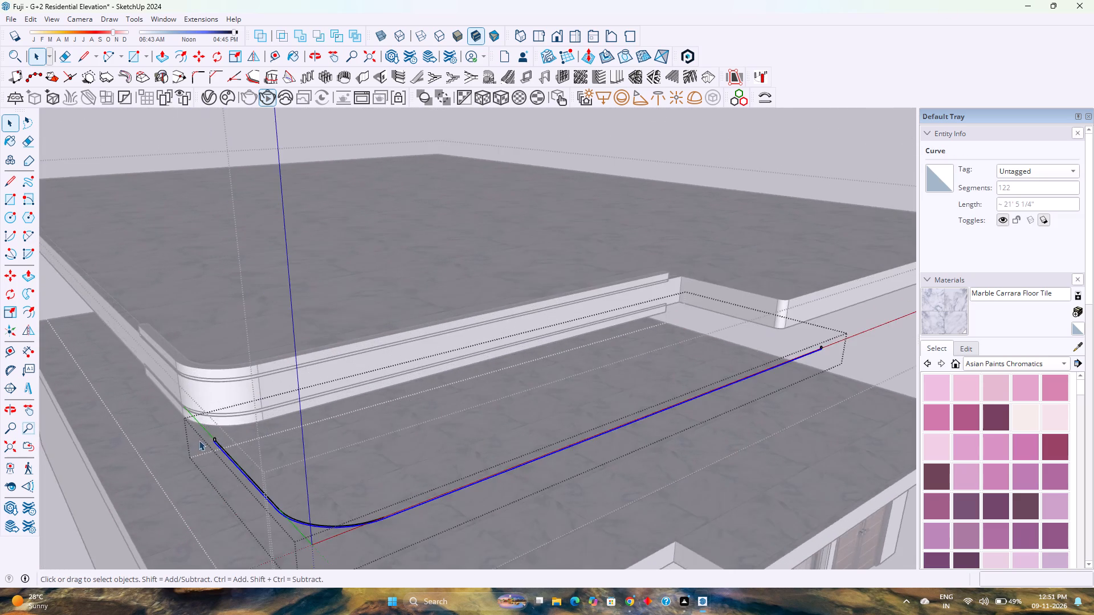
scroll(209, 441, up, 6)
scroll(214, 443, down, 6)
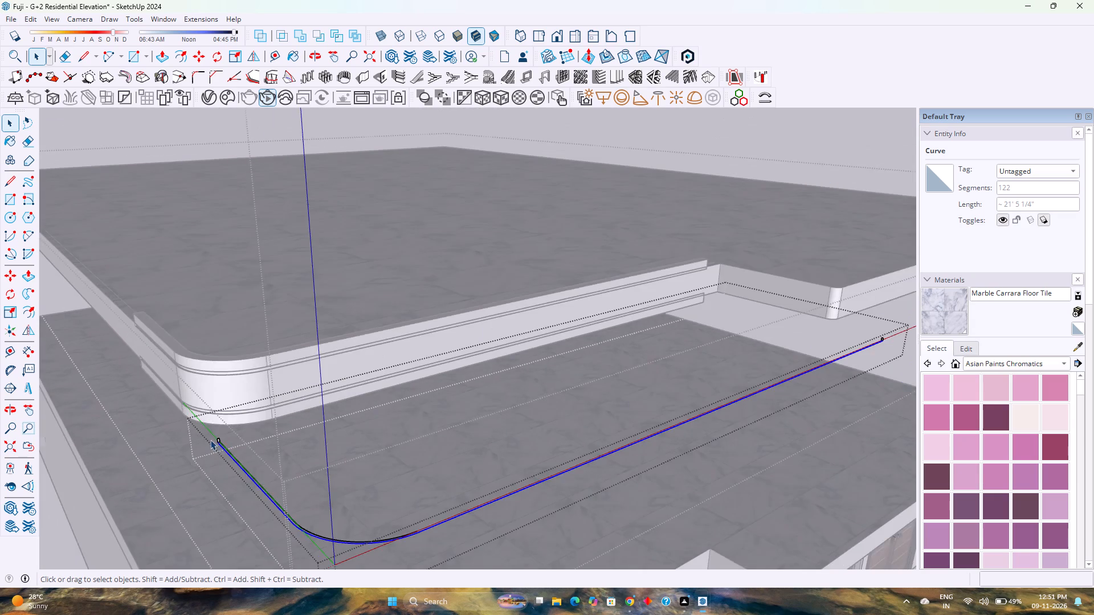
scroll(210, 440, down, 3)
scroll(209, 440, up, 6)
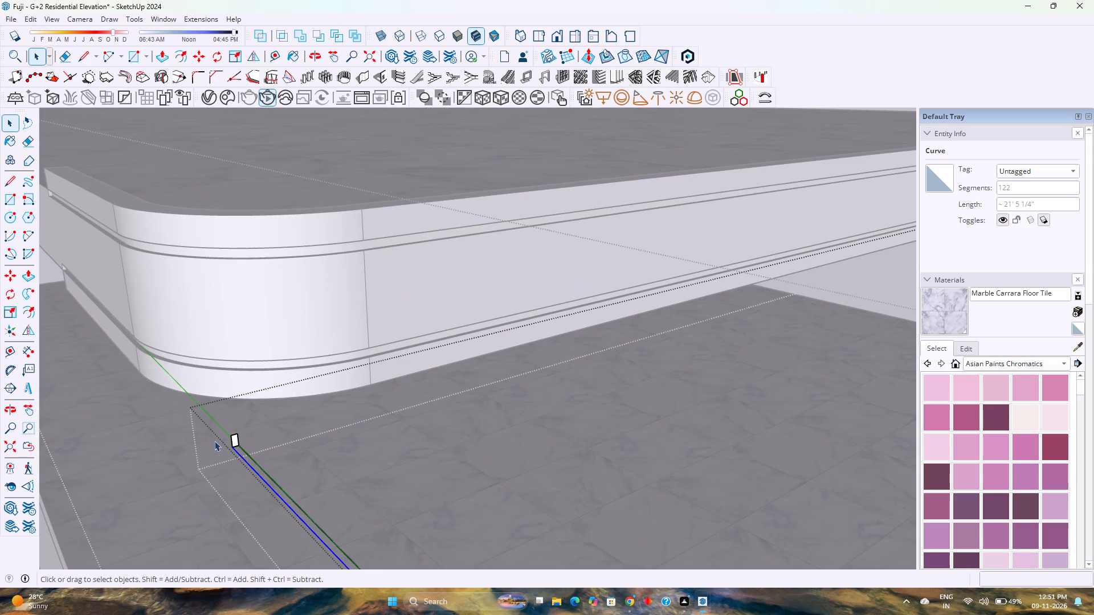
click(265, 471)
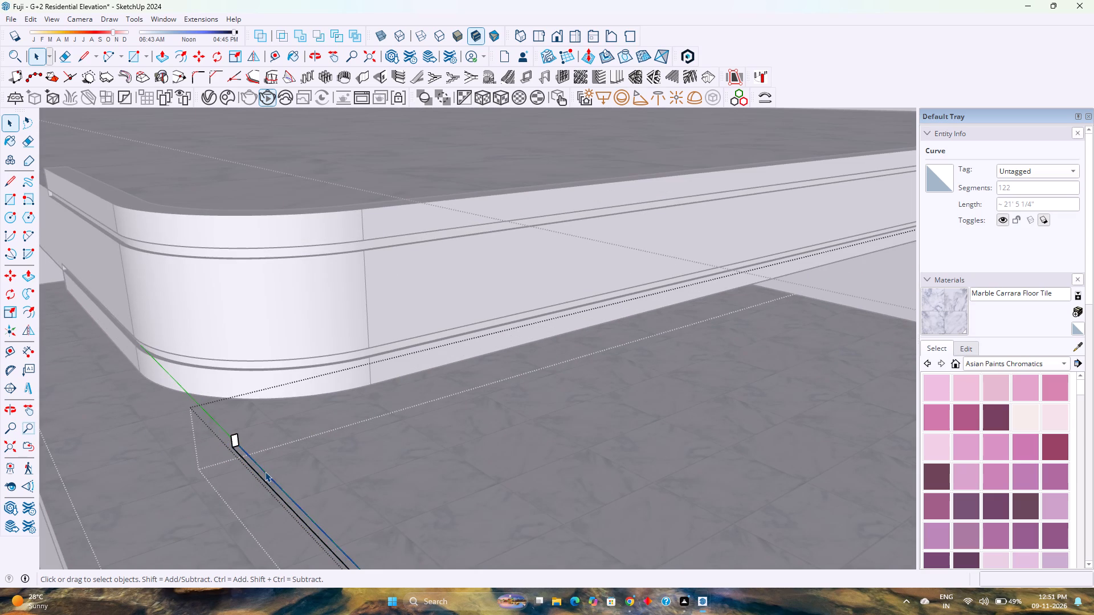
scroll(264, 475, up, 2)
scroll(258, 468, down, 3)
key(Delete)
Delete the leftover inner arc edges at the strip's rounded corner, keeping the outer curve.
scroll(260, 471, down, 6)
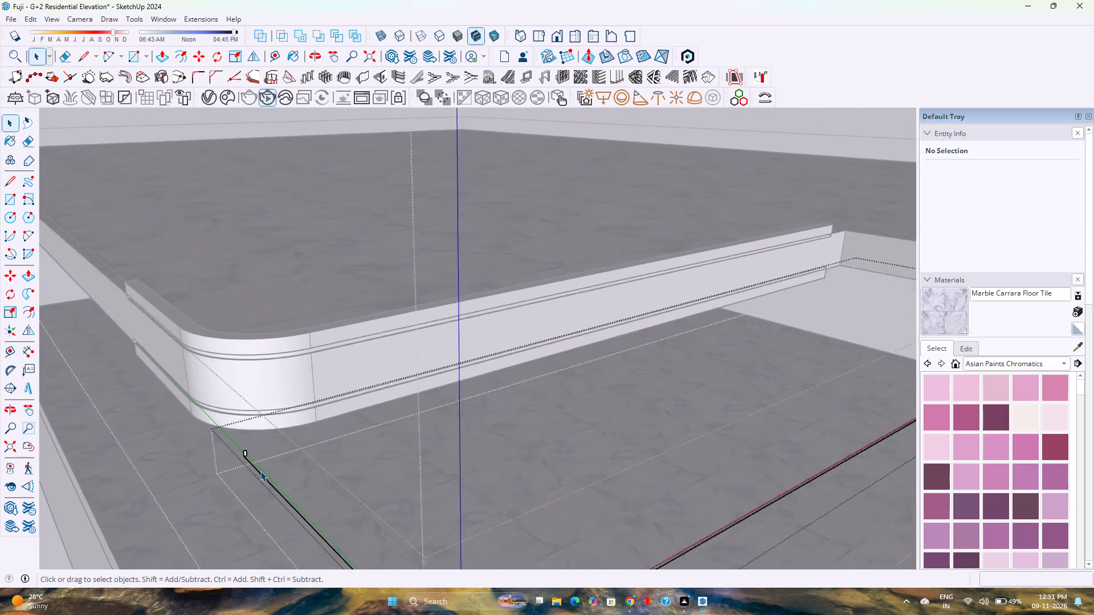
scroll(260, 471, down, 4)
shift+middle_drag(274, 468, 302, 384)
middle_drag(407, 371, 403, 427)
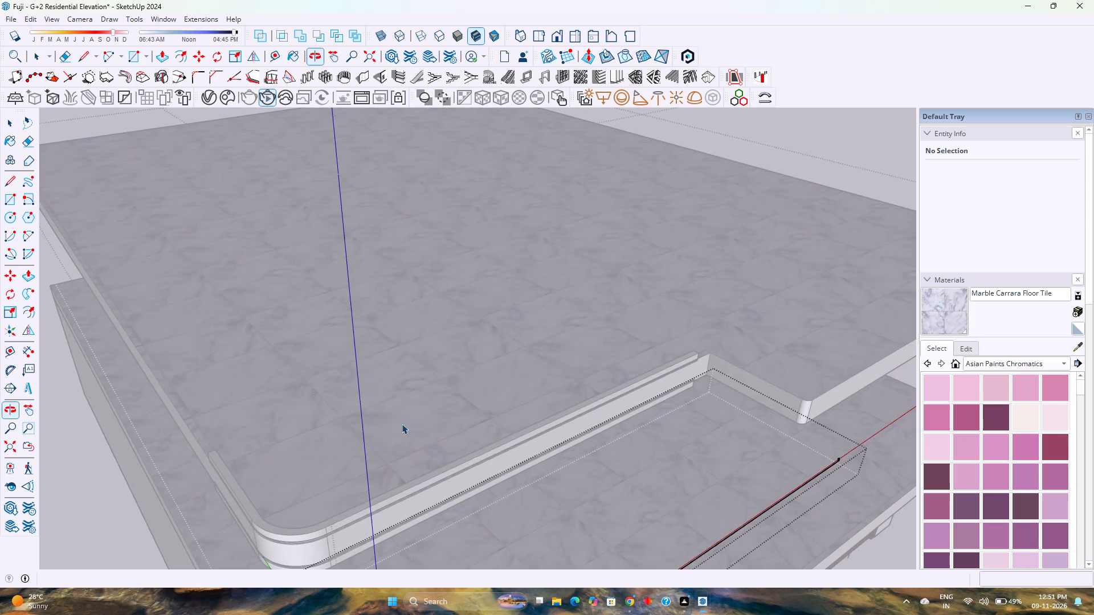
scroll(413, 419, down, 3)
shift+middle_drag(415, 455, 415, 449)
shift+middle_drag(416, 445, 463, 341)
scroll(476, 530, up, 5)
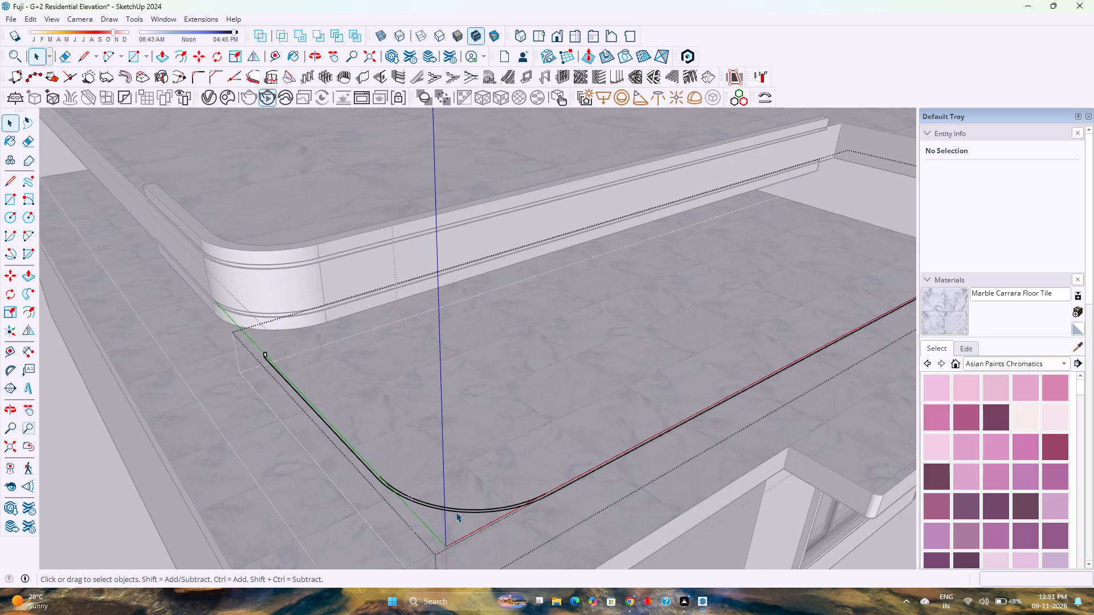
scroll(456, 512, up, 4)
click(458, 509)
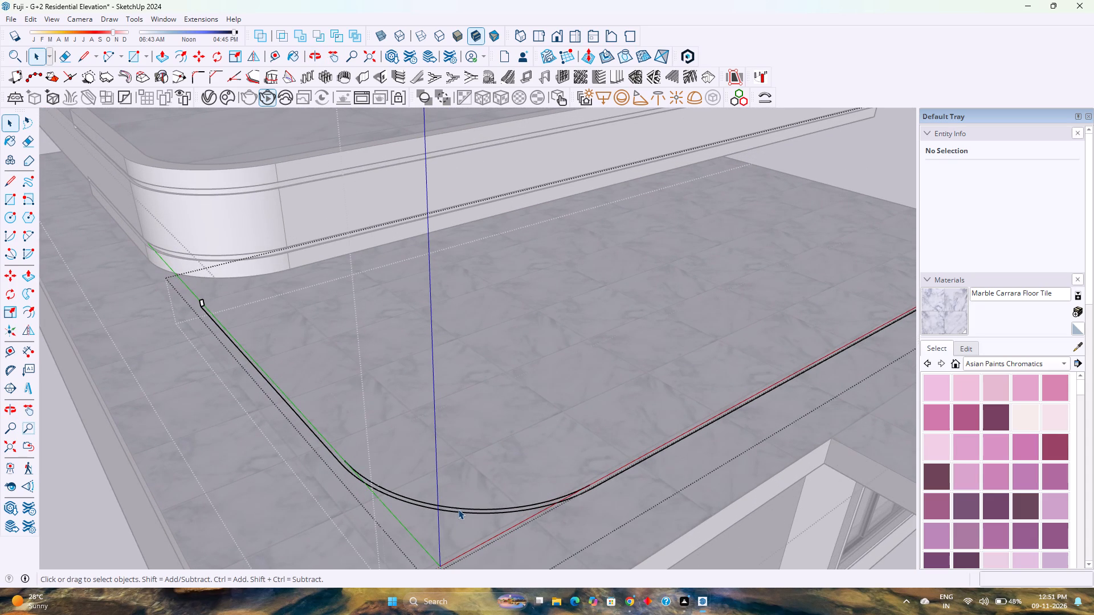
double_click(458, 509)
triple_click(459, 508)
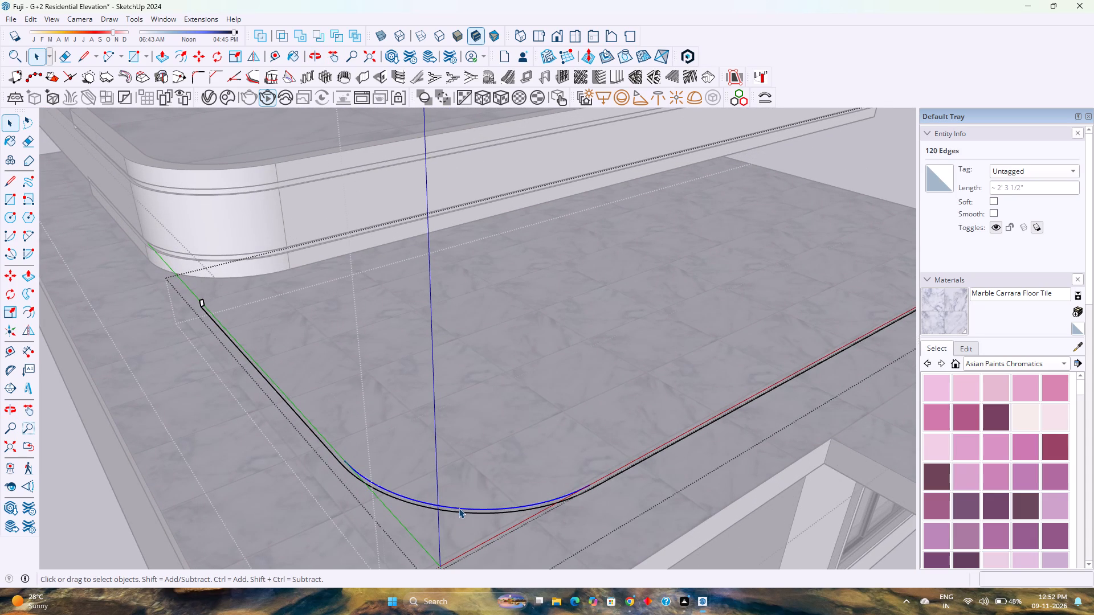
key(Delete)
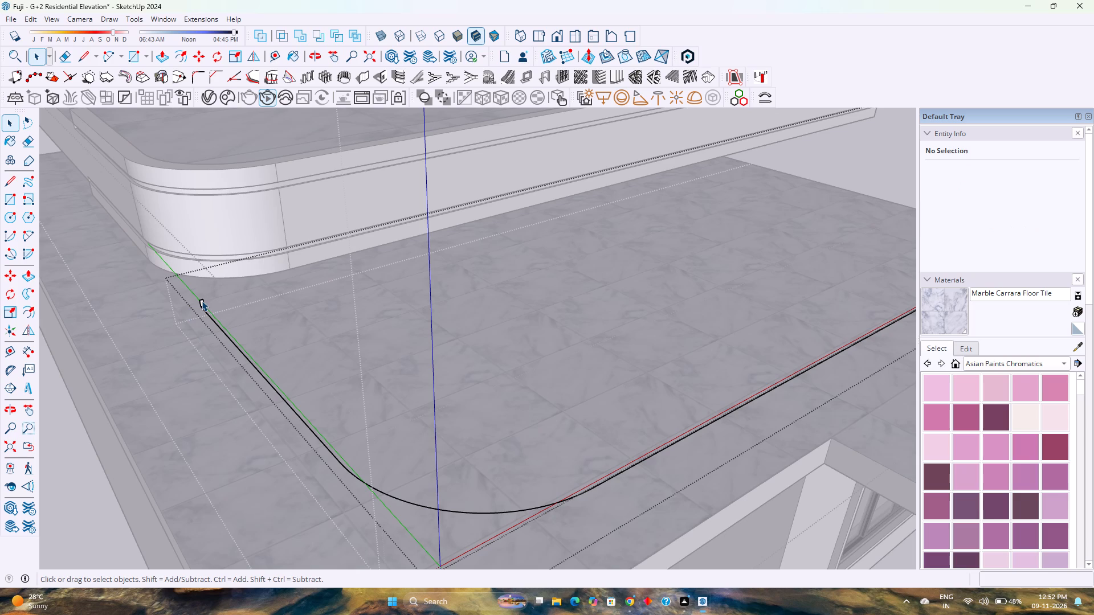
Delete the edges of the small end profile on the strip's short leg.
click(202, 301)
key(Delete)
click(204, 302)
key(Delete)
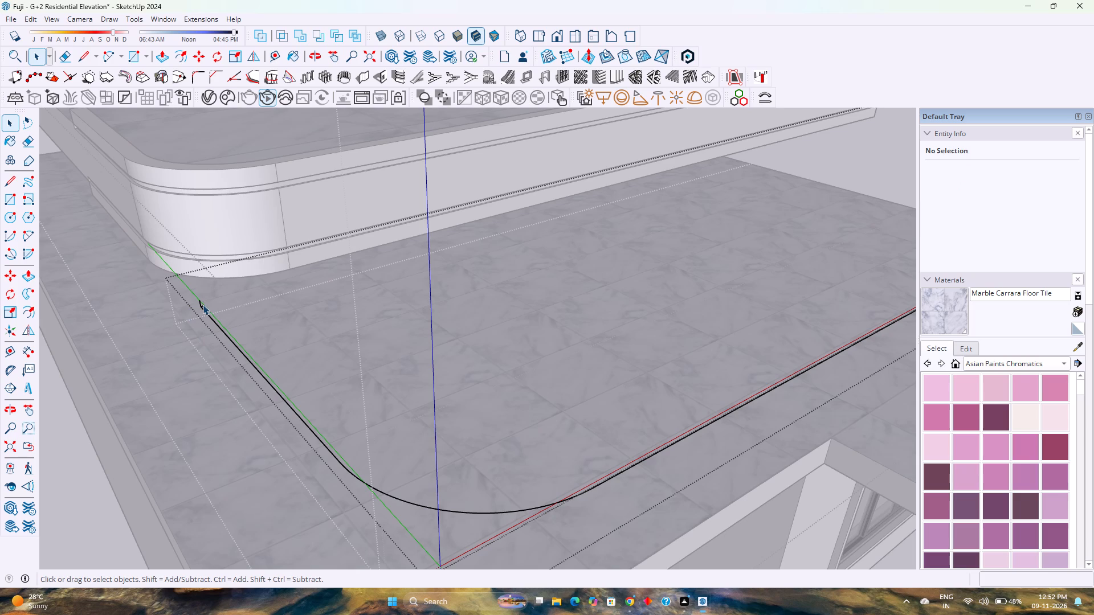
click(204, 305)
key(Delete)
click(201, 303)
key(Delete)
Extrude the small end profile along the remaining bottom curve with Follow Me to form the continuous strip around the rounded corner.
click(243, 355)
scroll(247, 347, down, 4)
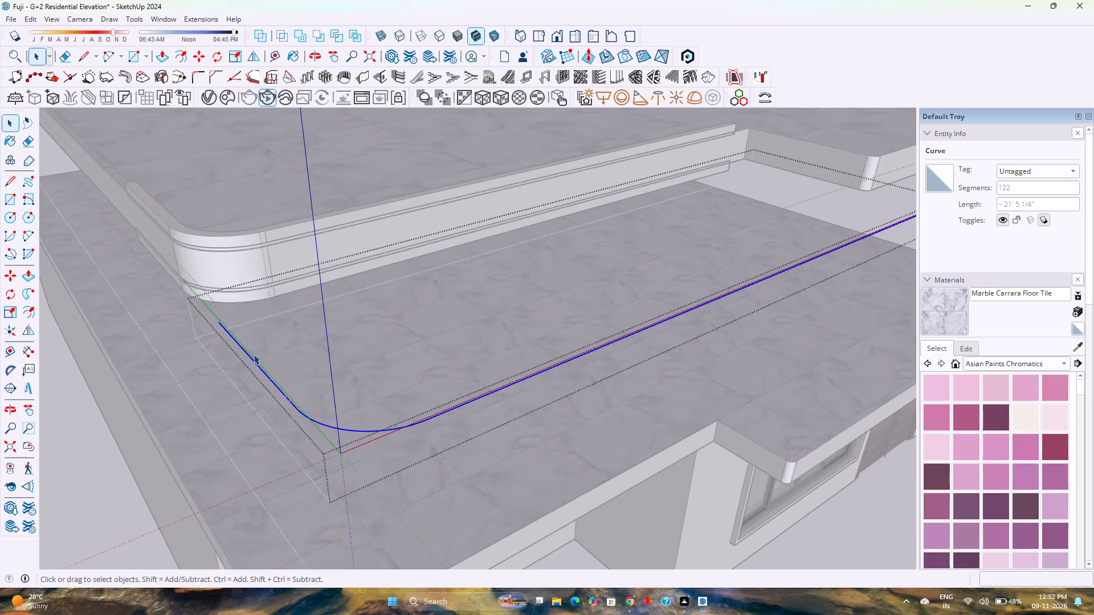
scroll(909, 216, up, 2)
scroll(807, 220, up, 3)
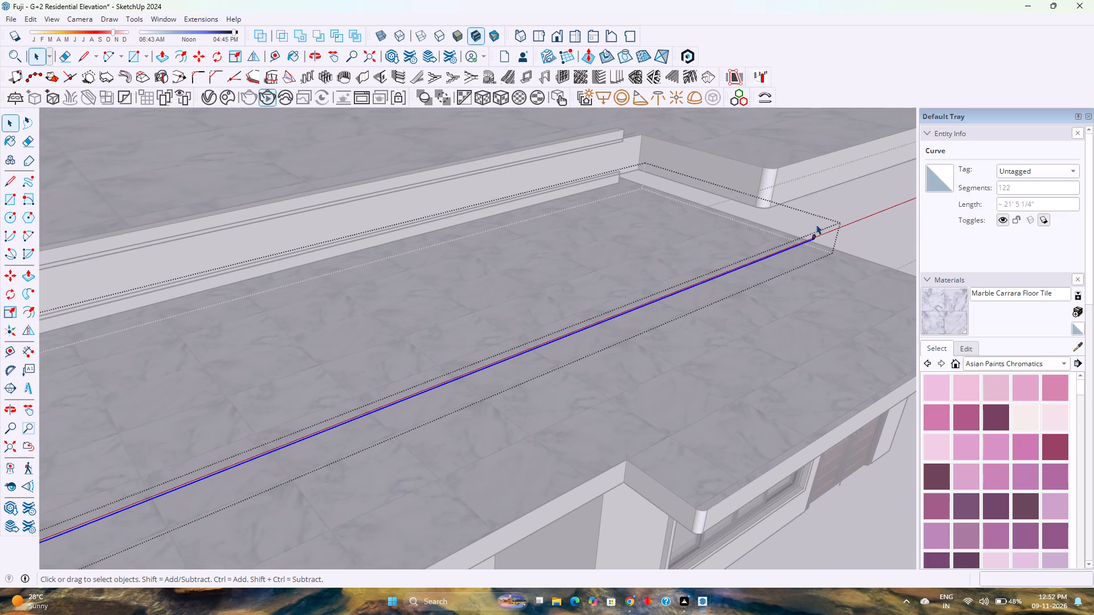
scroll(812, 220, up, 1)
click(30, 298)
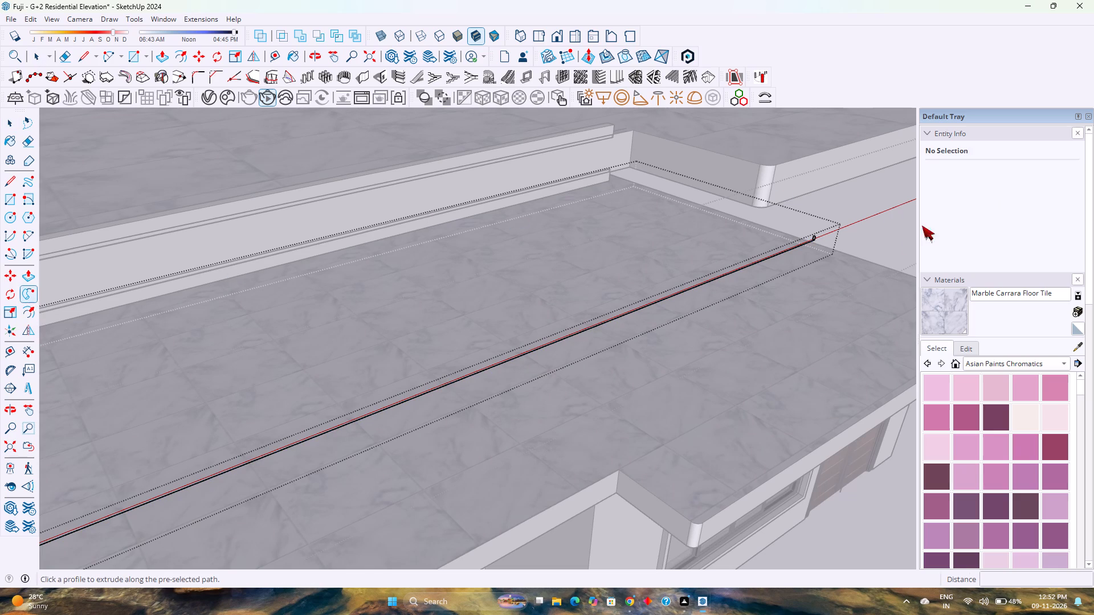
scroll(818, 226, up, 14)
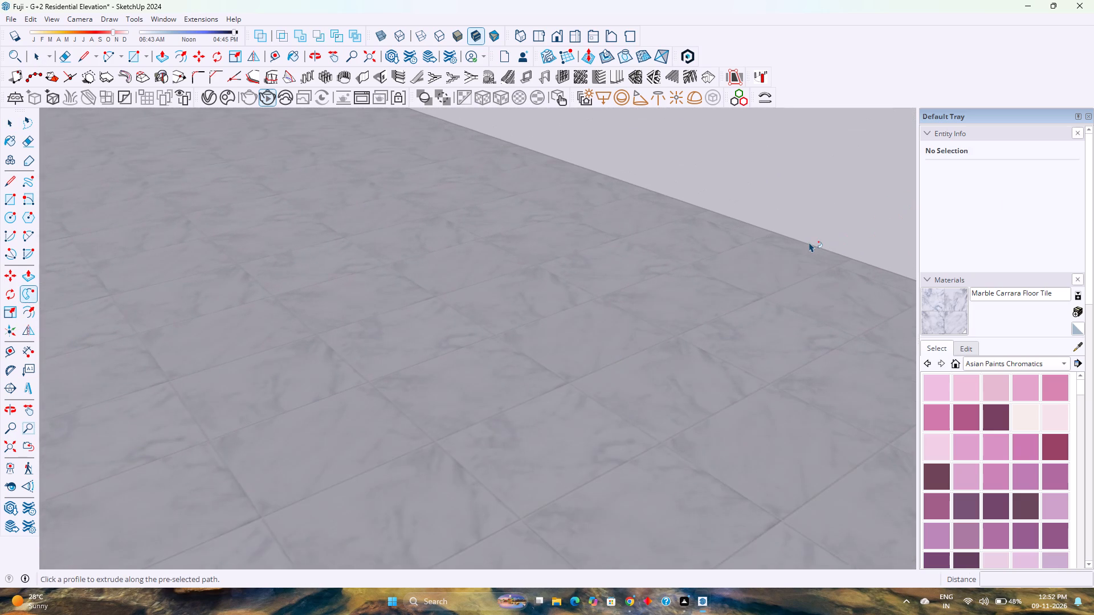
scroll(809, 242, up, 2)
scroll(809, 242, down, 5)
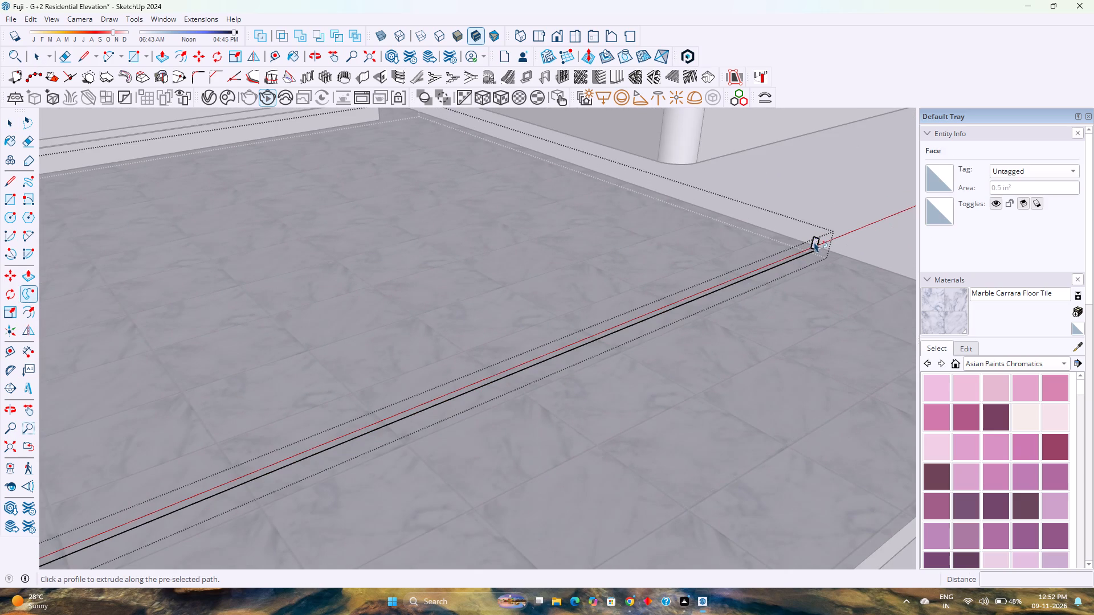
click(814, 242)
scroll(721, 285, down, 9)
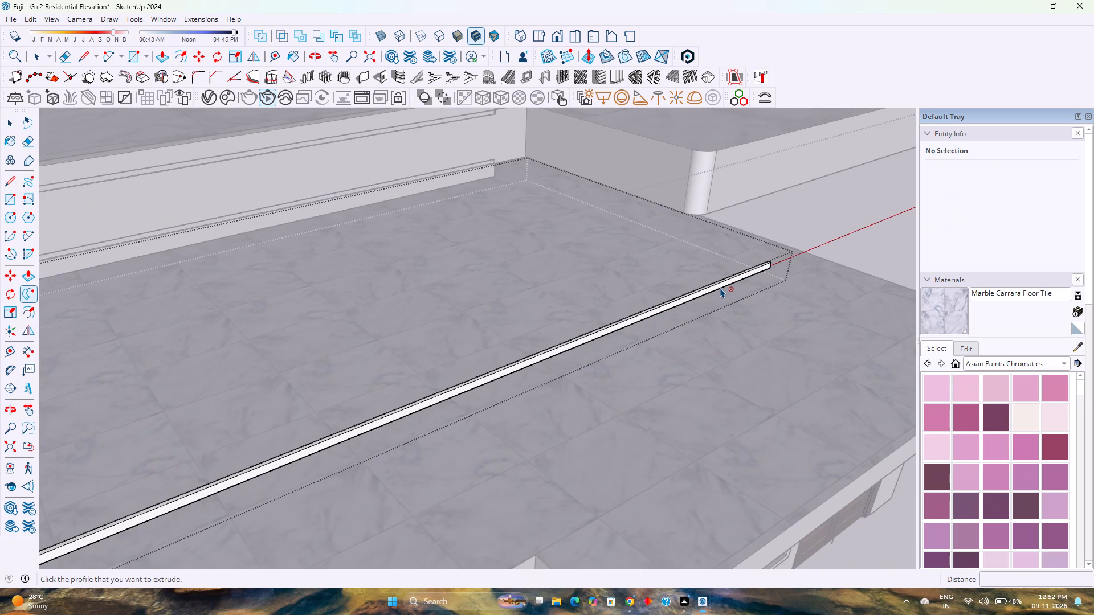
key(space)
scroll(720, 288, down, 5)
key(Escape)
scroll(722, 288, down, 12)
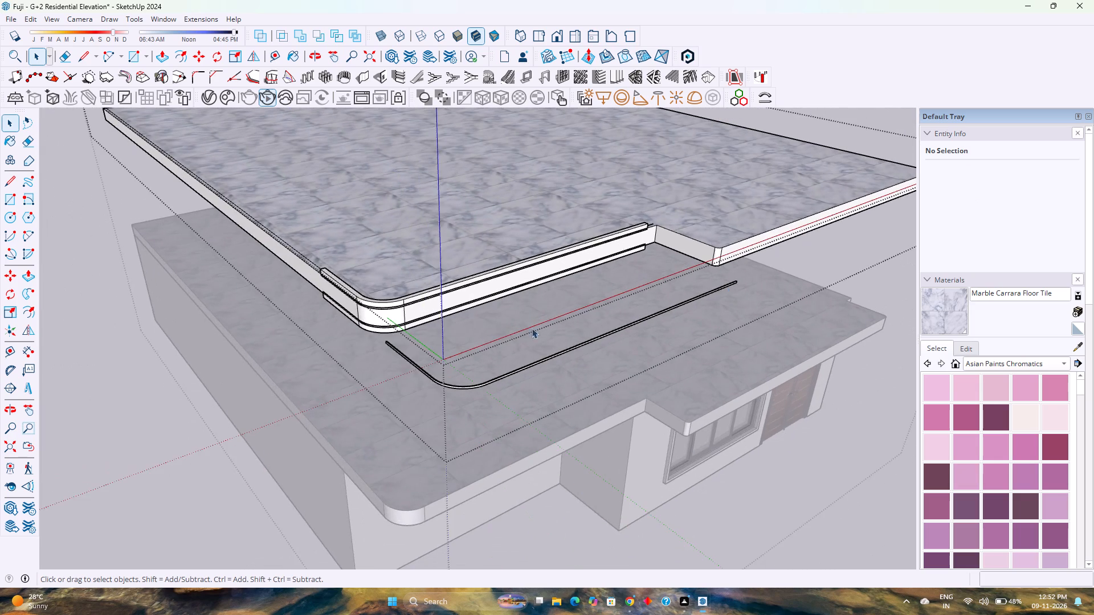
Move the finished strip group 6' along the green axis onto the balcony slab's edge.
middle_drag(578, 342, 692, 335)
click(750, 301)
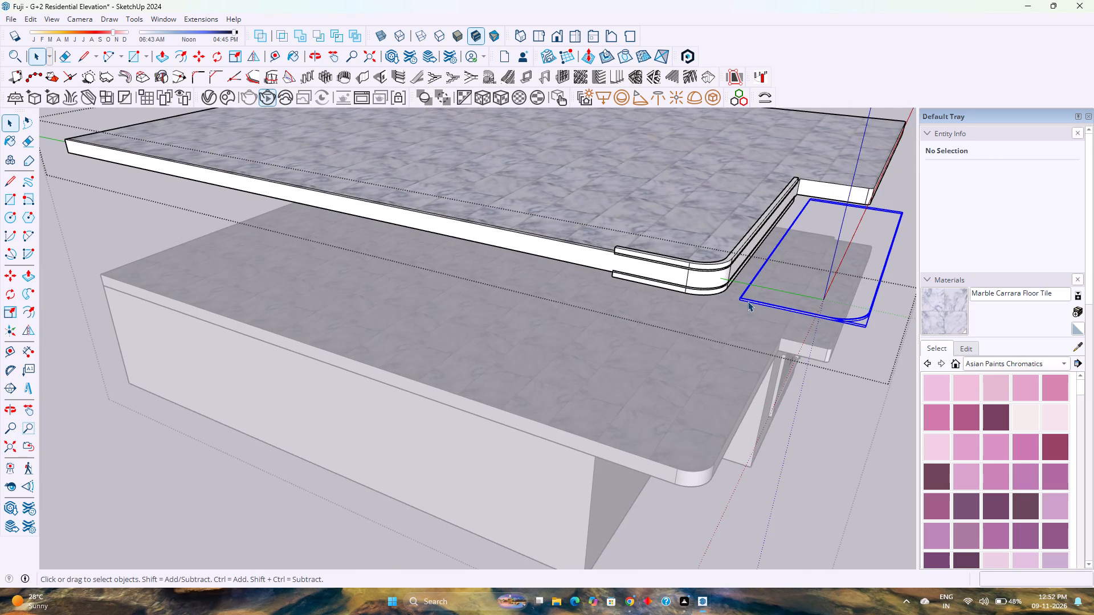
key(m)
click(867, 329)
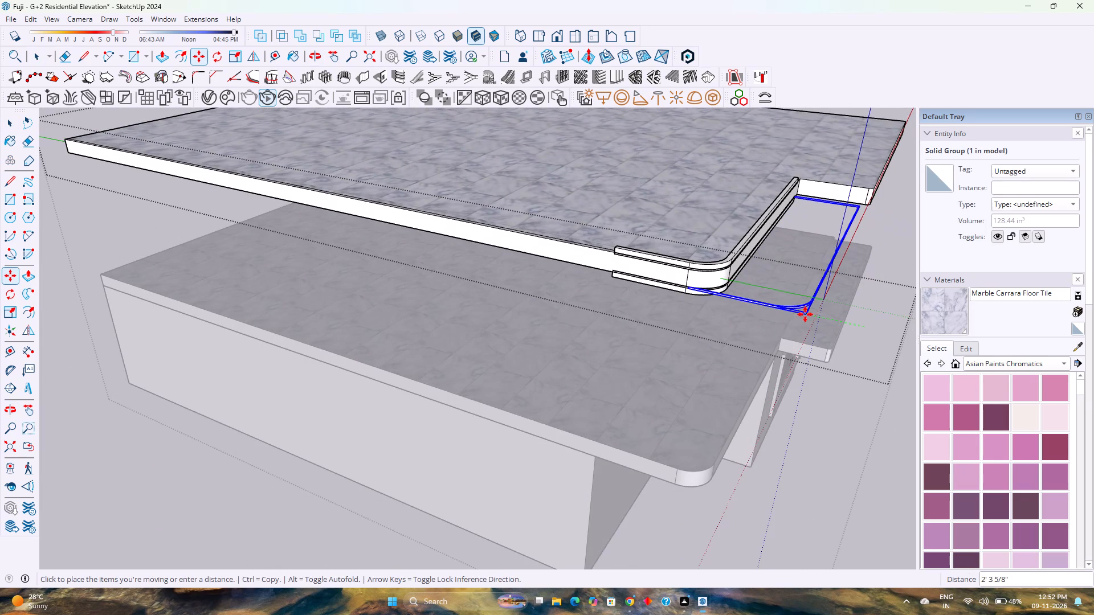
key(Left)
key(6)
key(apostrophe)
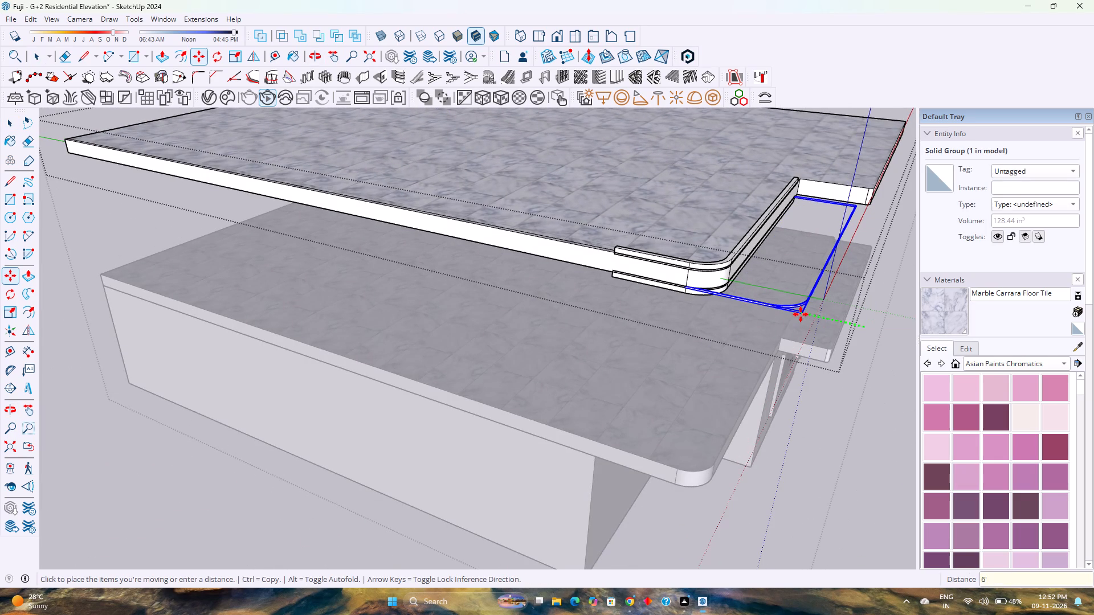
key(Return)
Copy the strip group about 11" upward from the slab's lower groove to its upper groove.
scroll(703, 285, up, 4)
scroll(583, 274, up, 6)
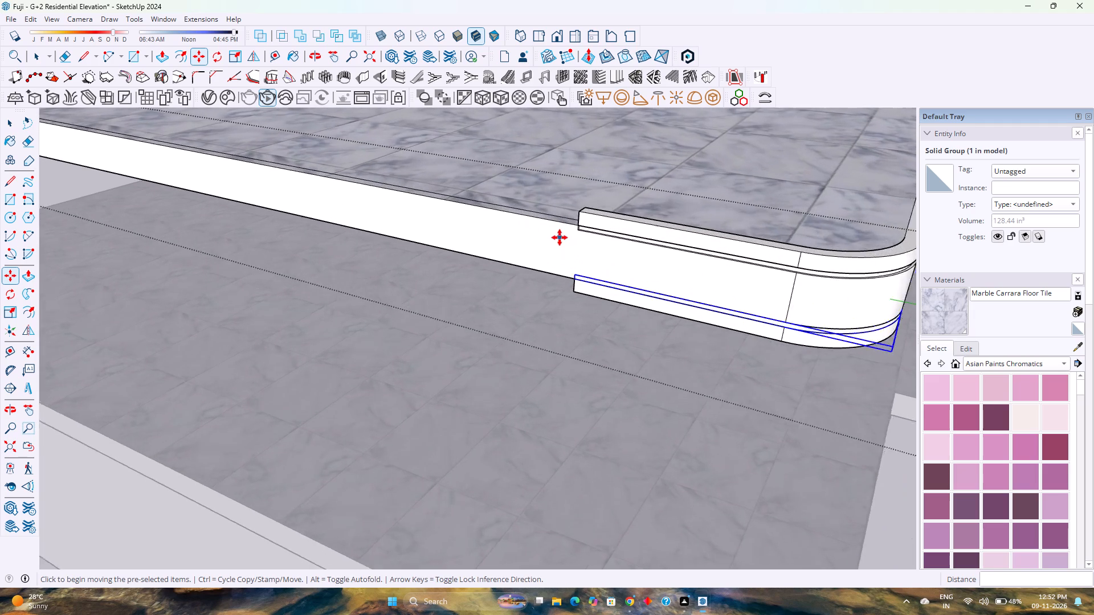
scroll(560, 237, up, 4)
scroll(571, 310, up, 3)
scroll(581, 288, down, 3)
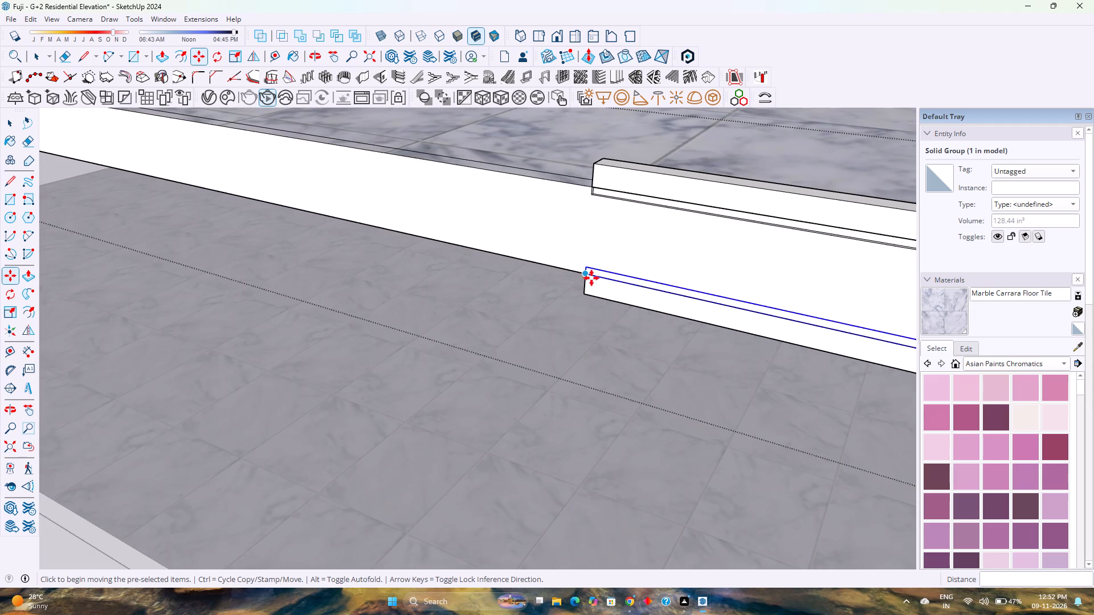
click(587, 273)
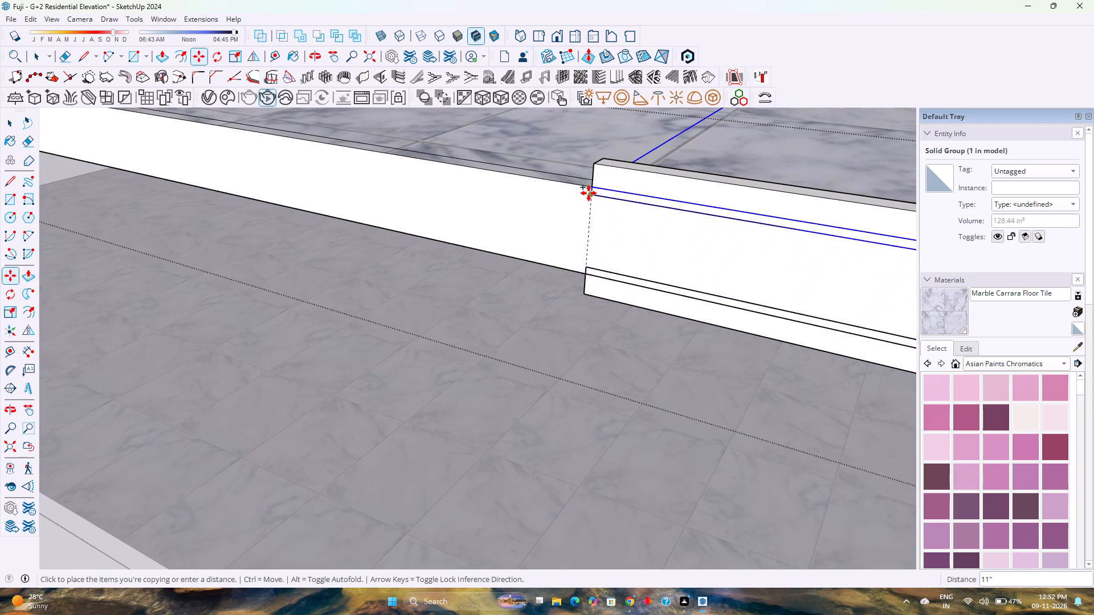
click(589, 193)
key(space)
scroll(583, 287, down, 4)
key(Escape)
scroll(581, 288, down, 4)
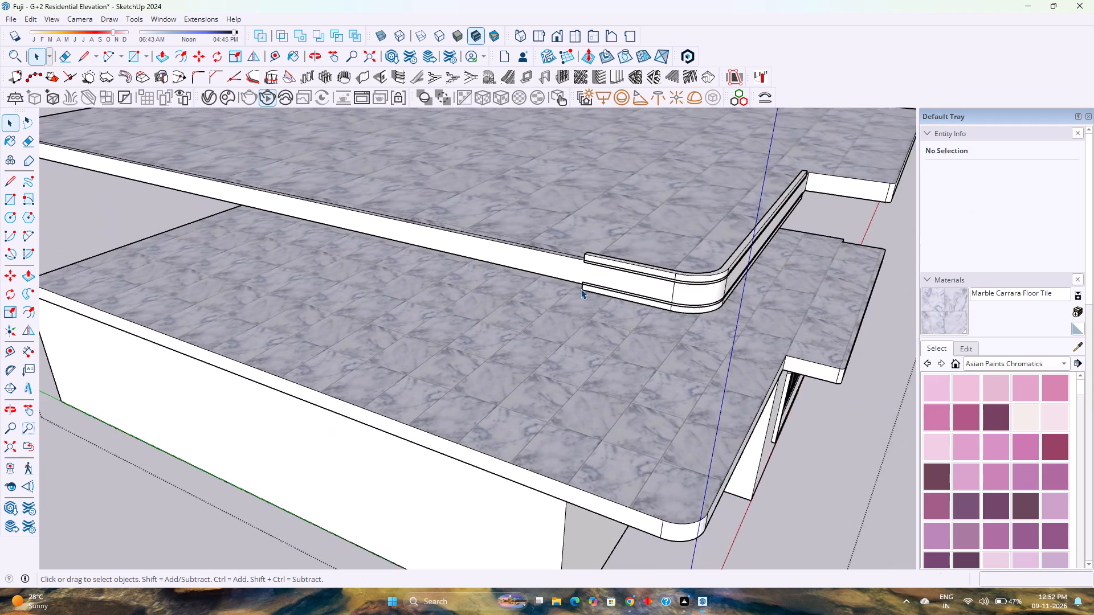
Unhide all hidden parts of the house and save the model.
scroll(581, 289, down, 4)
middle_drag(650, 296, 528, 244)
middle_click(528, 244)
scroll(522, 231, up, 3)
shift+middle_drag(522, 230, 568, 301)
scroll(566, 297, down, 4)
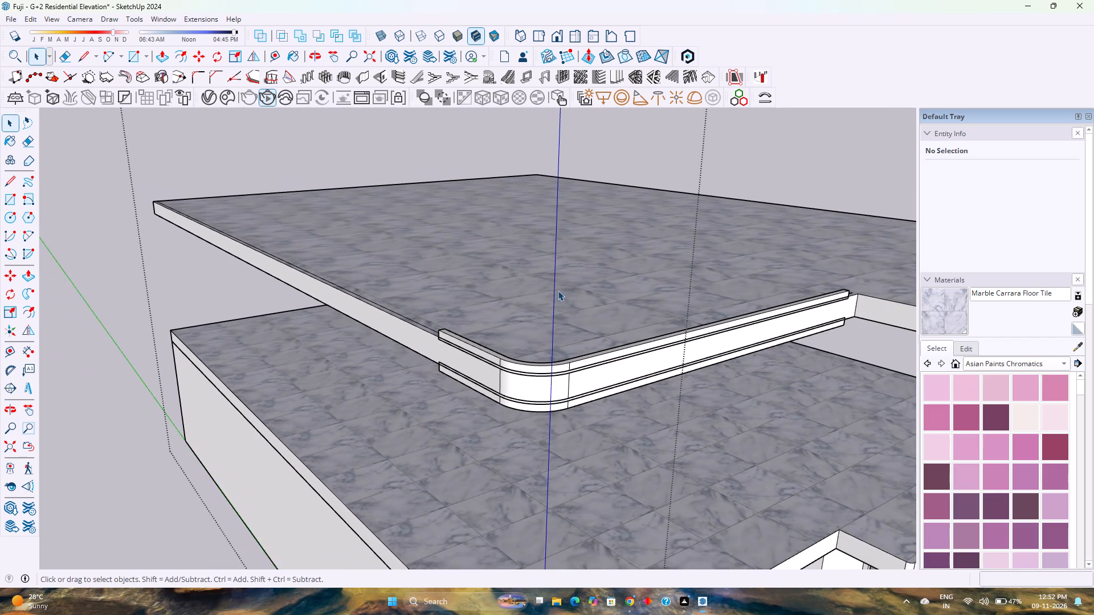
click(38, 18)
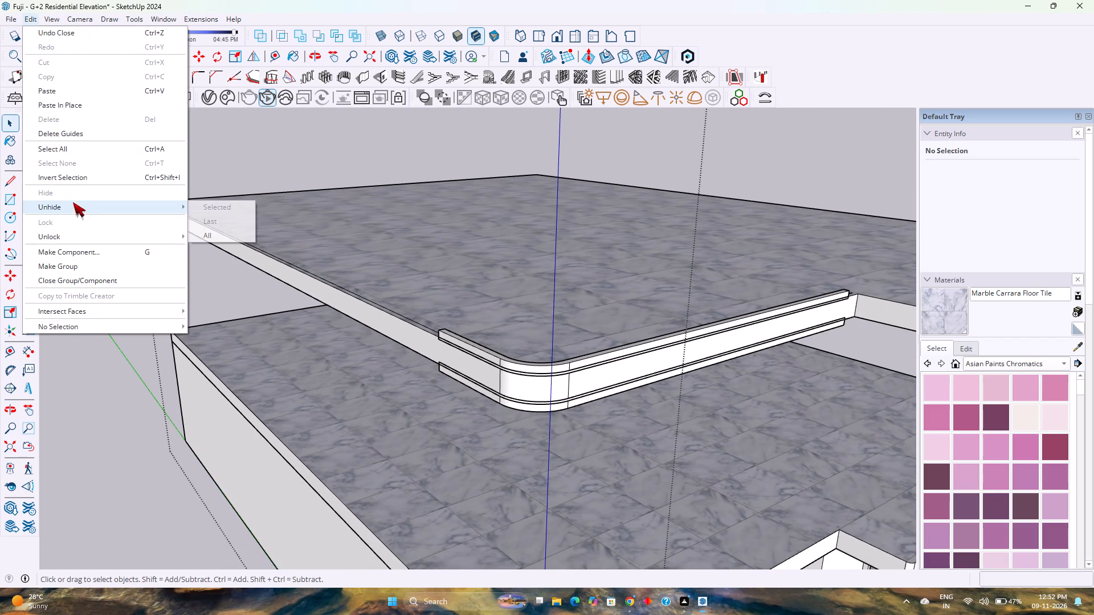
click(206, 236)
scroll(301, 261, down, 3)
middle_drag(437, 344, 415, 318)
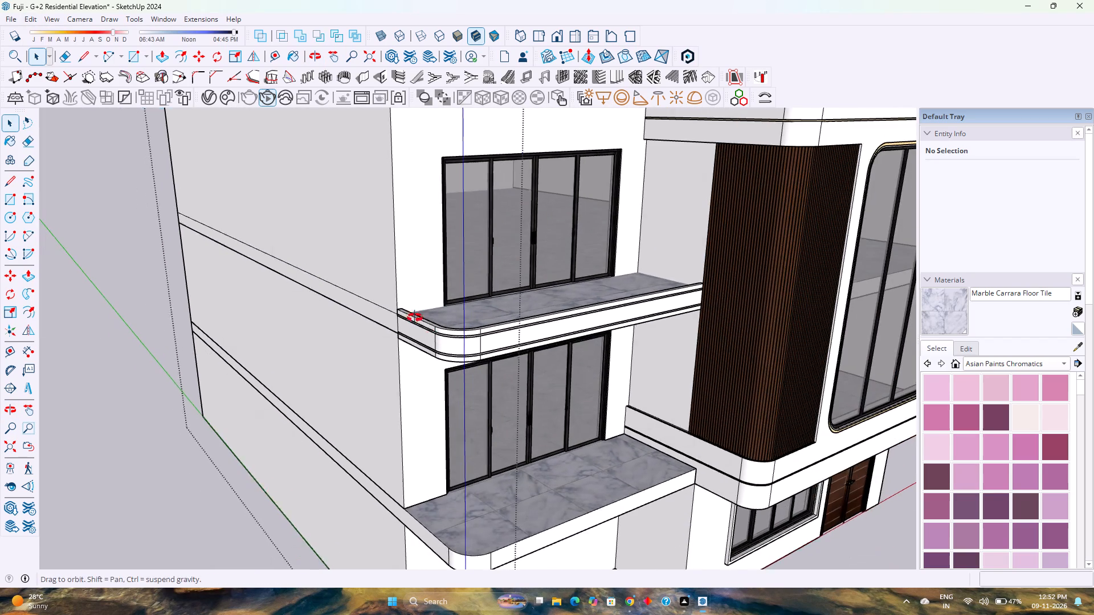
middle_drag(415, 318, 407, 311)
key(ctrl+s)
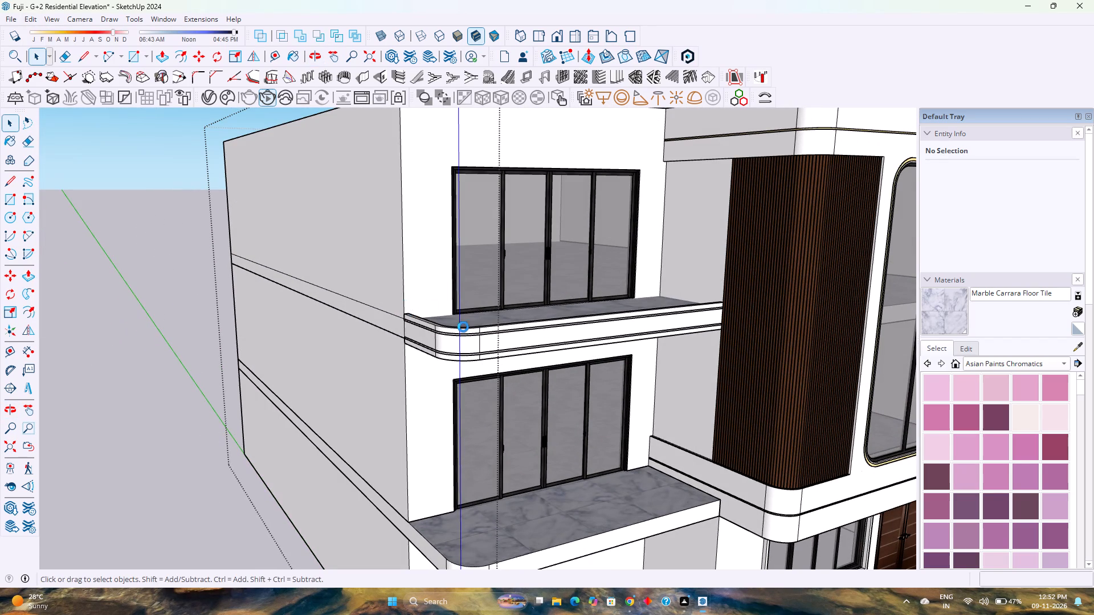
Apply the V-Ray emissive material Outer Light - 1 to both strip groups in the upper balcony slab's grooves.
scroll(469, 327, down, 4)
scroll(581, 285, down, 3)
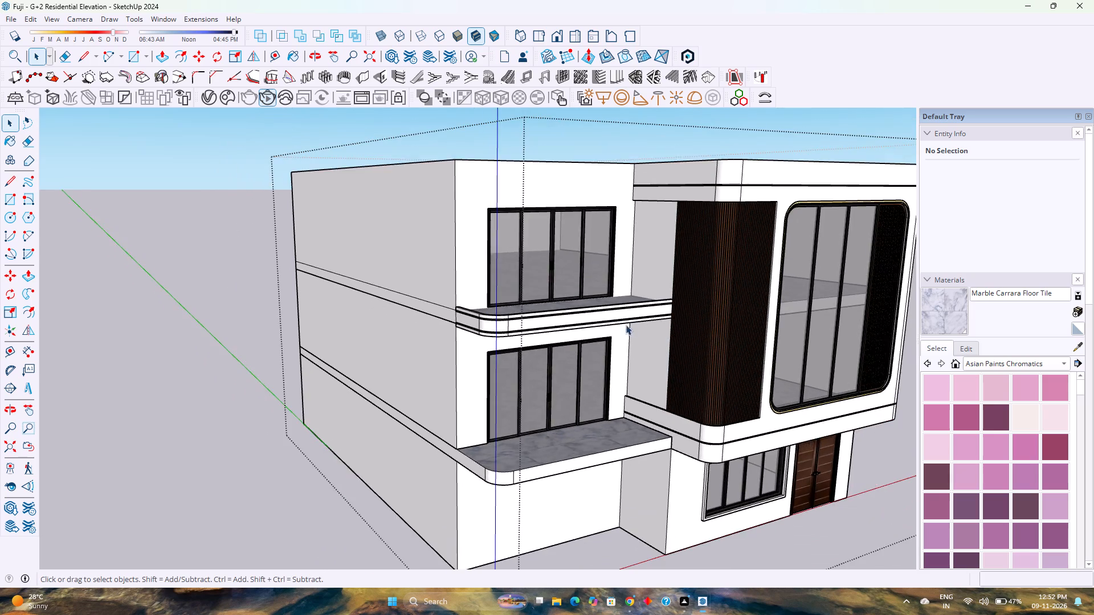
middle_drag(624, 325, 501, 323)
scroll(479, 313, up, 3)
scroll(304, 318, up, 1)
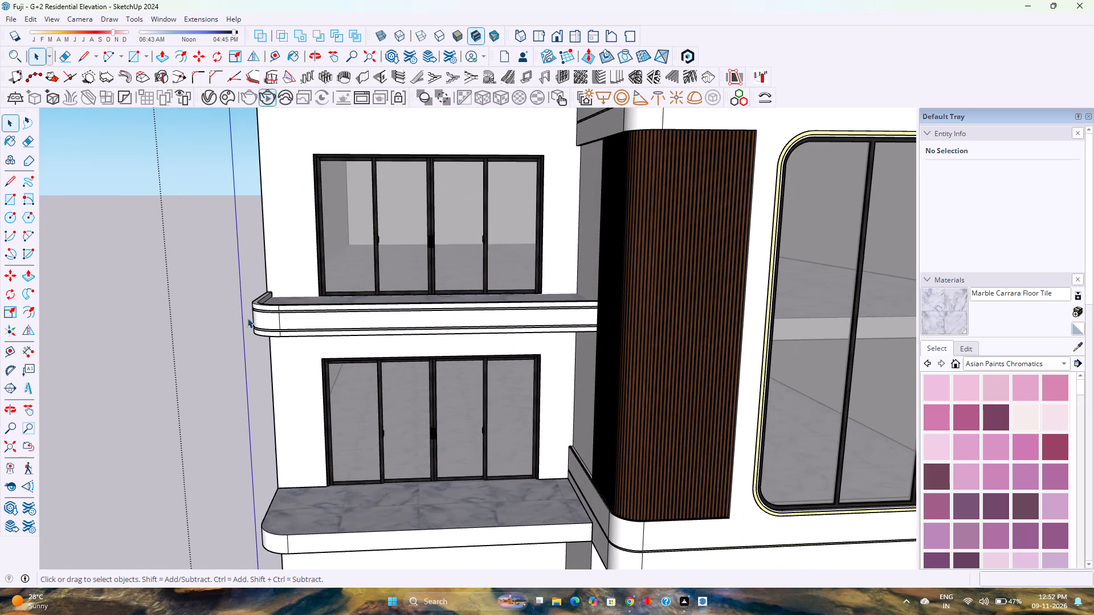
middle_drag(239, 317, 373, 338)
scroll(558, 394, up, 7)
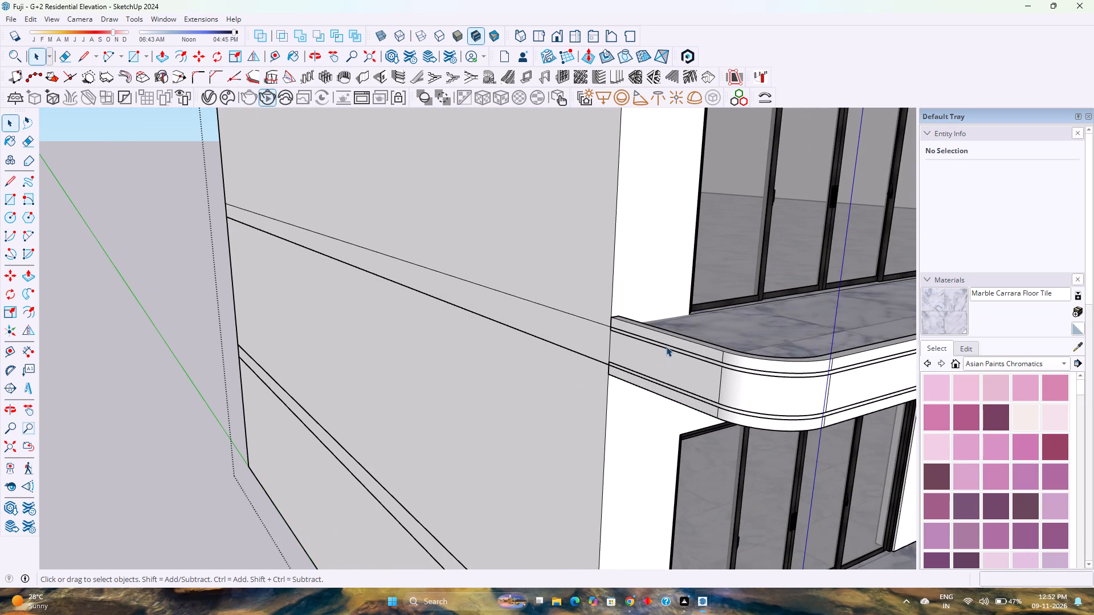
click(666, 346)
scroll(664, 347, up, 2)
triple_click(663, 347)
click(664, 346)
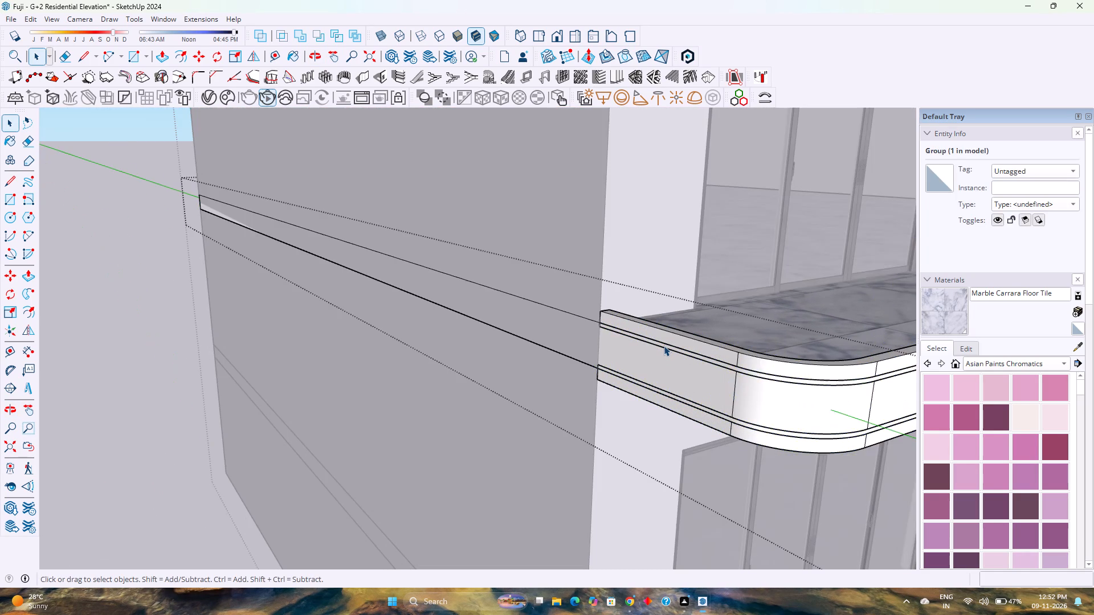
click(664, 346)
click(664, 346)
scroll(664, 346, up, 2)
click(663, 346)
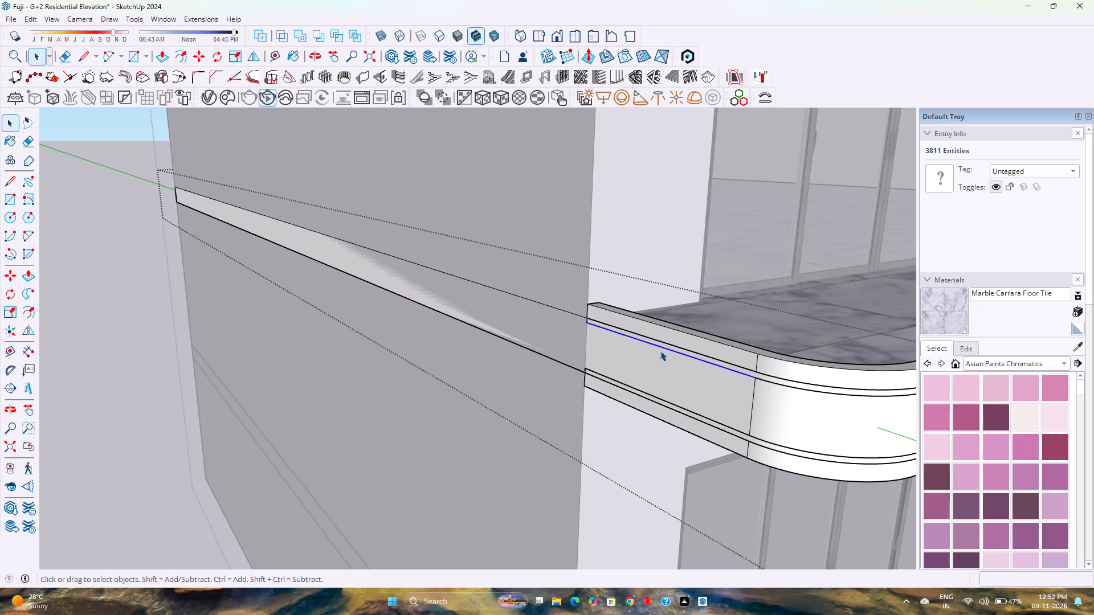
scroll(729, 374, up, 6)
click(752, 370)
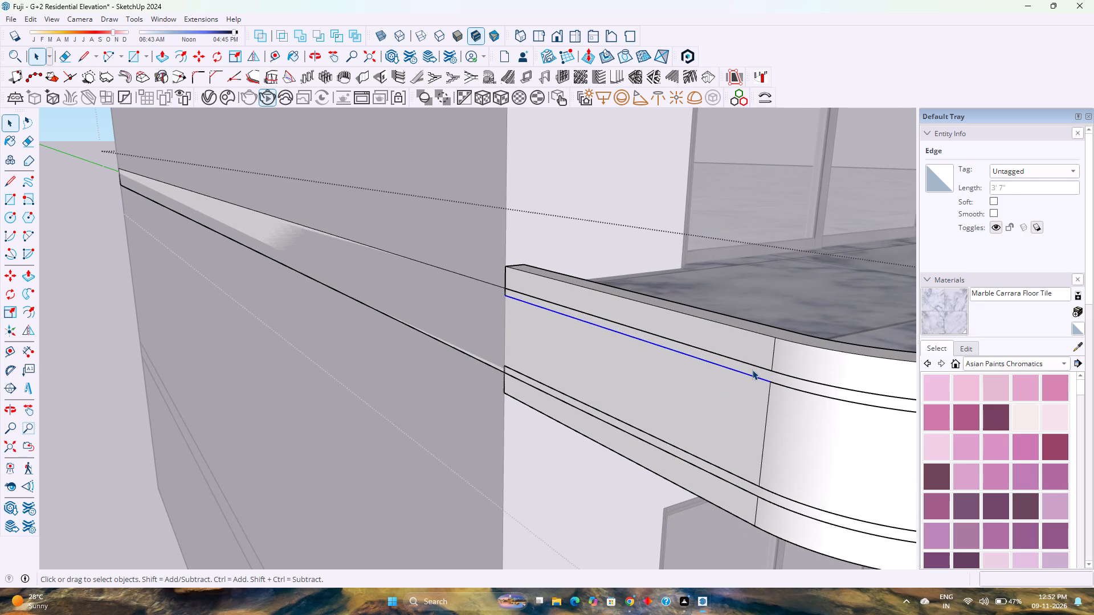
ctrl+click(573, 401)
click(217, 95)
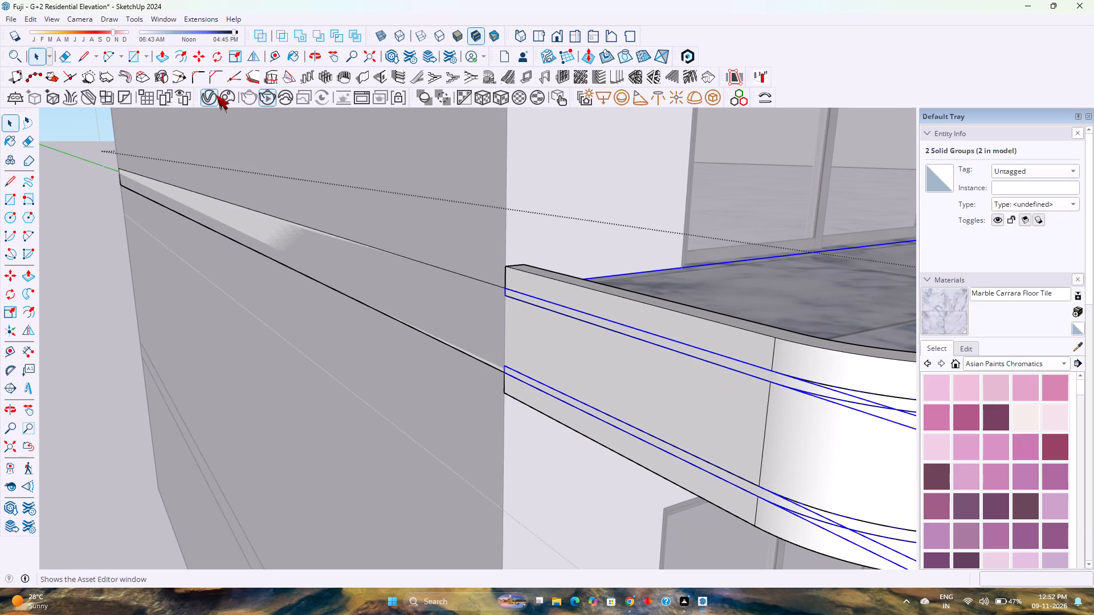
click(658, 144)
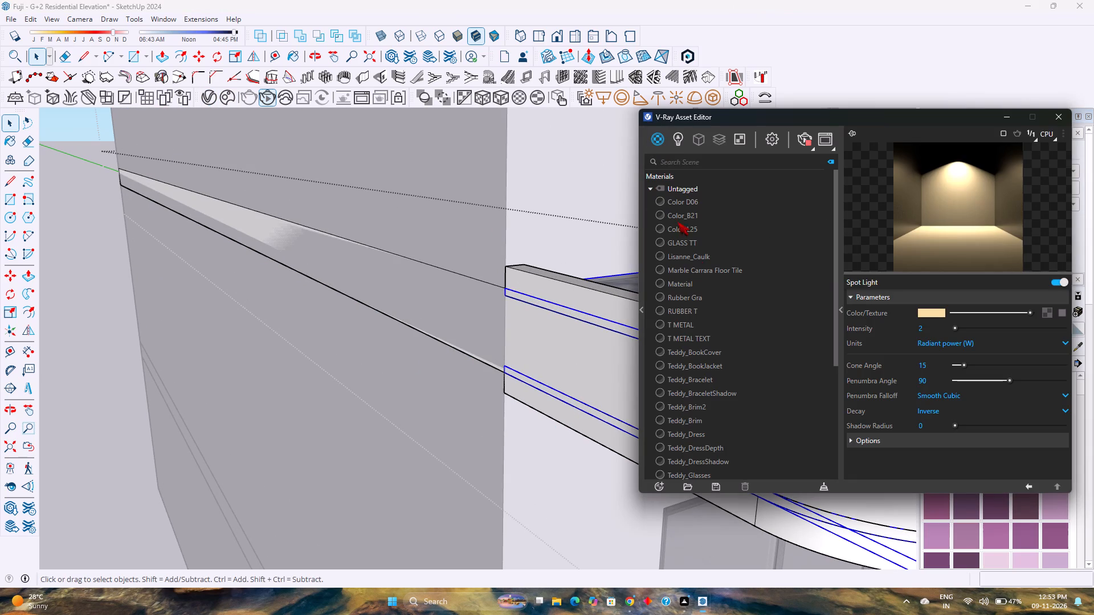
scroll(760, 379, down, 12)
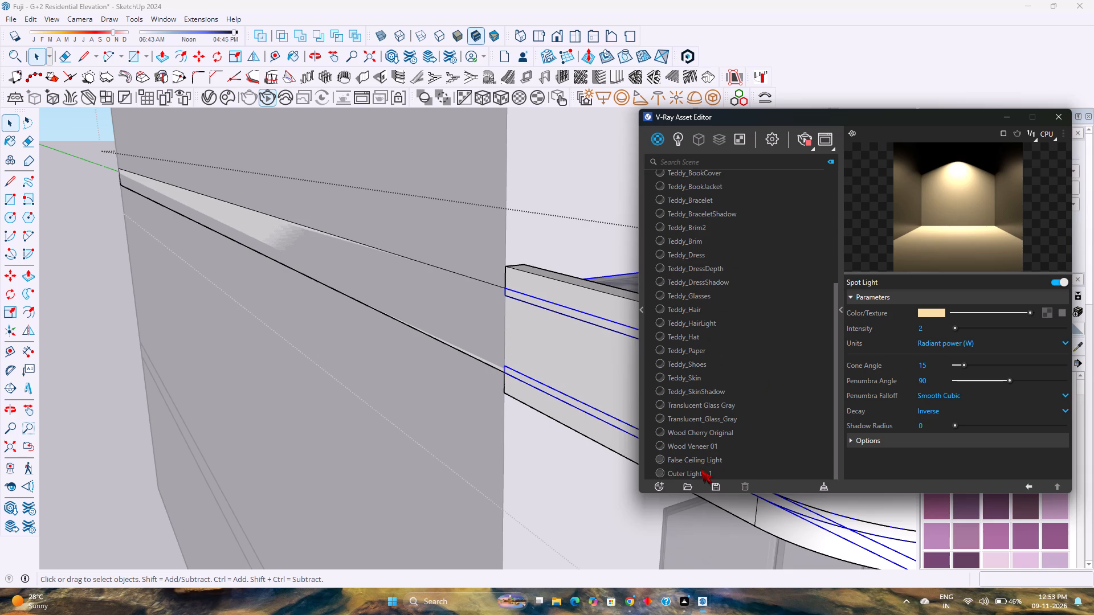
click(700, 470)
right_click(700, 471)
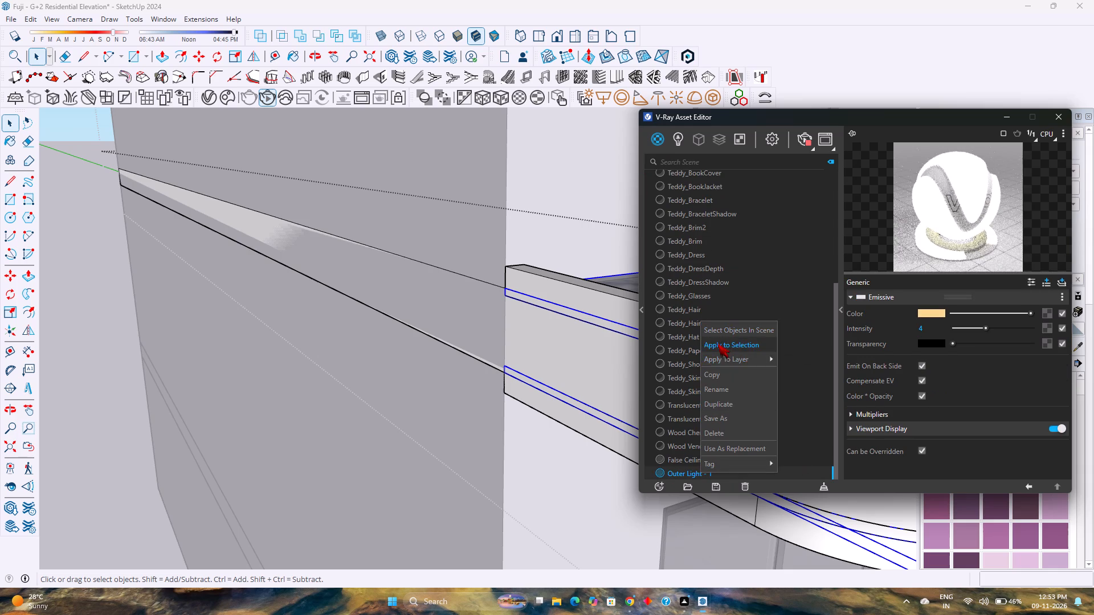
click(717, 343)
scroll(251, 350, down, 4)
key(Escape)
scroll(424, 348, down, 4)
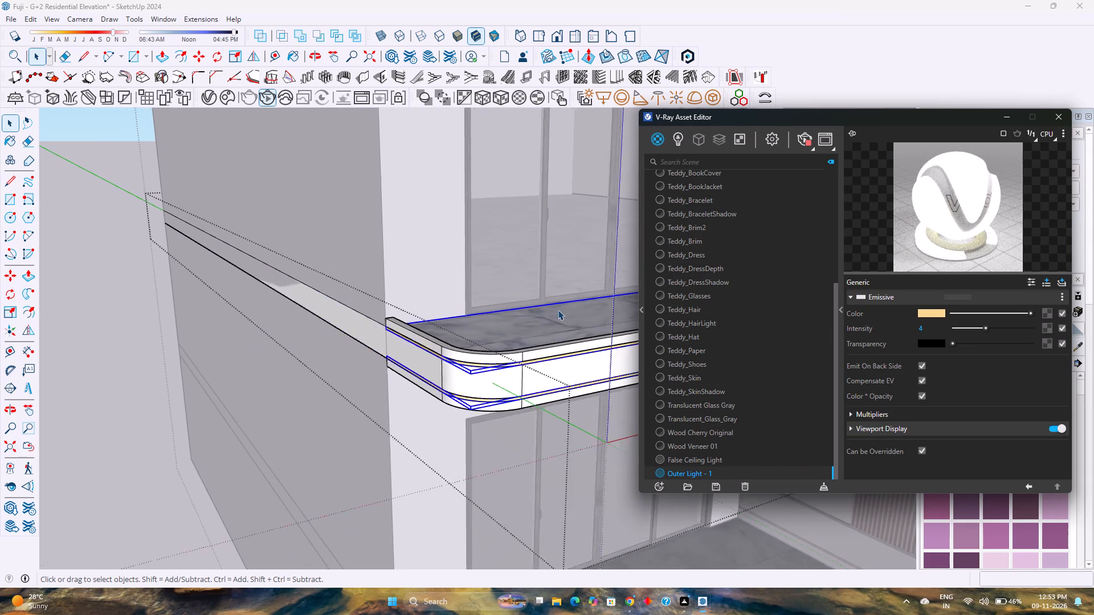
click(1064, 117)
scroll(385, 336, down, 7)
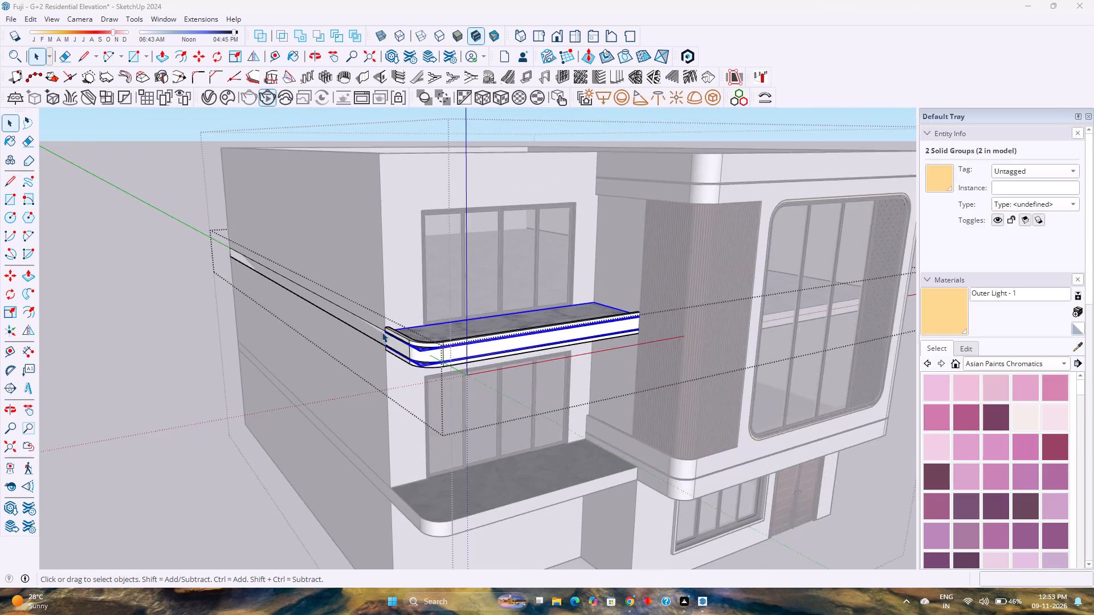
scroll(382, 332, down, 7)
click(781, 430)
Save the model with the lit balcony strips.
middle_drag(713, 453, 658, 426)
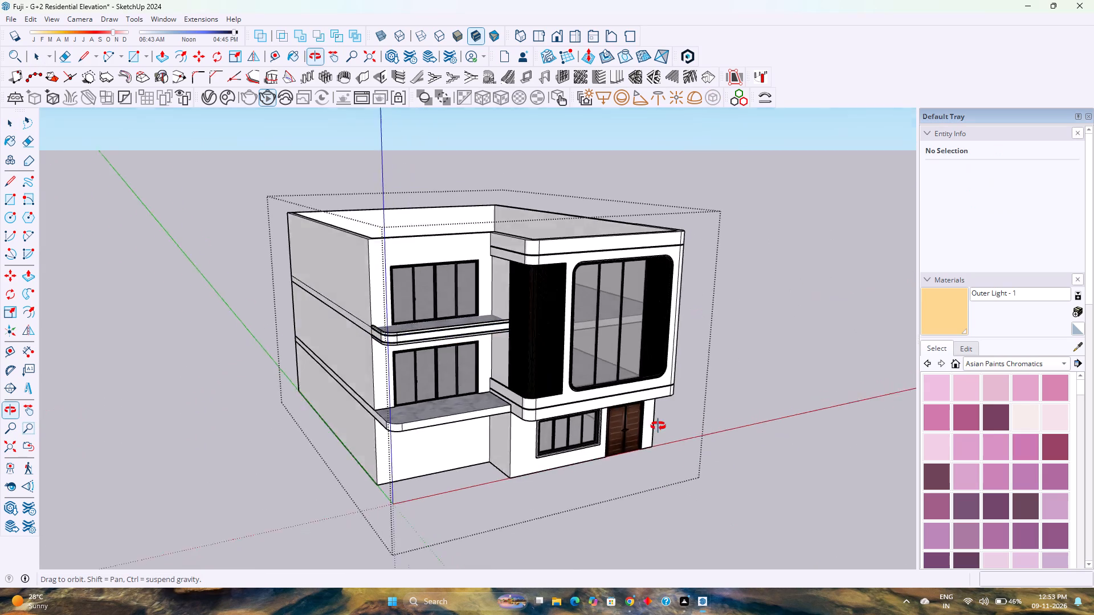
middle_drag(658, 426, 485, 355)
middle_click(485, 355)
key(ctrl+s)
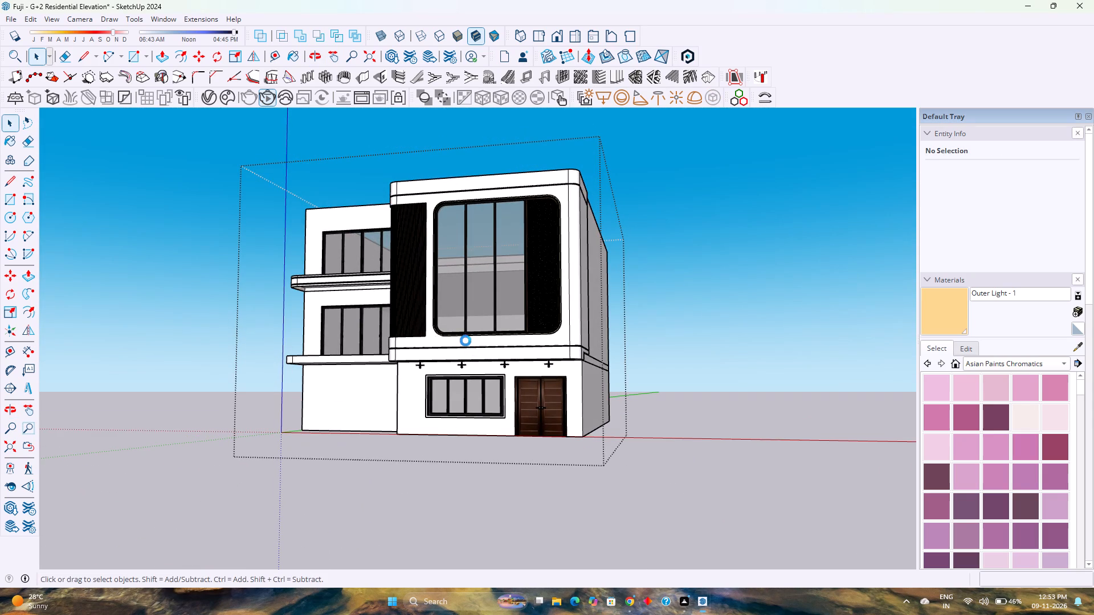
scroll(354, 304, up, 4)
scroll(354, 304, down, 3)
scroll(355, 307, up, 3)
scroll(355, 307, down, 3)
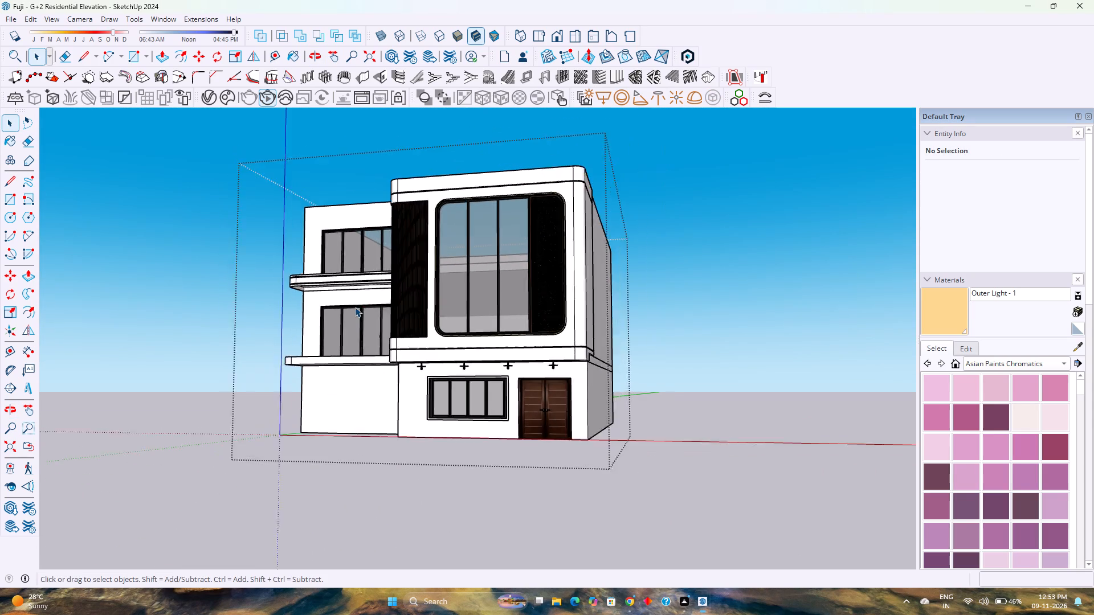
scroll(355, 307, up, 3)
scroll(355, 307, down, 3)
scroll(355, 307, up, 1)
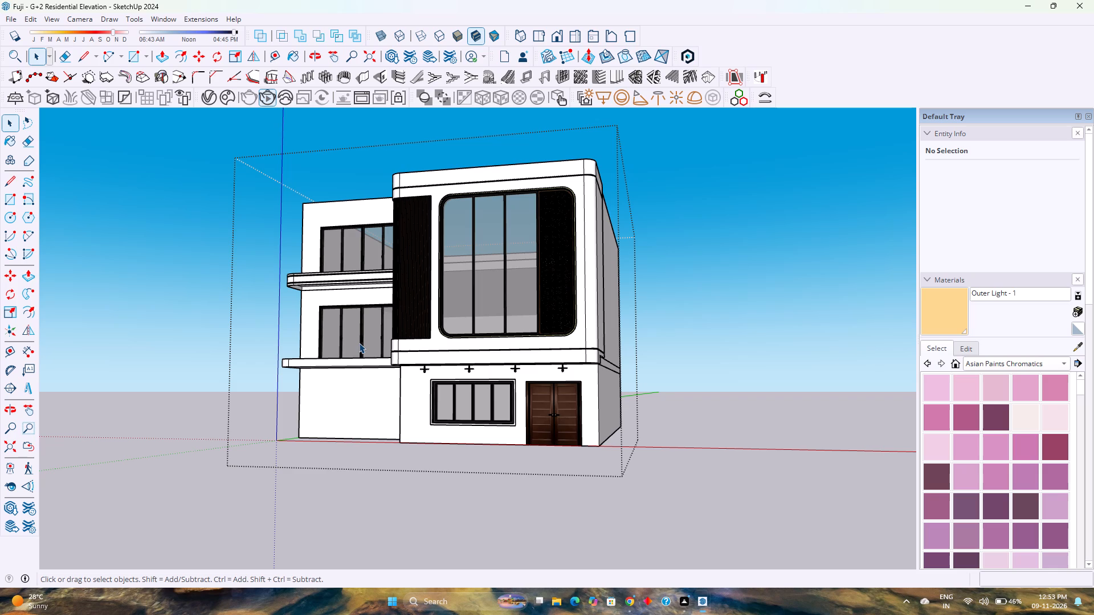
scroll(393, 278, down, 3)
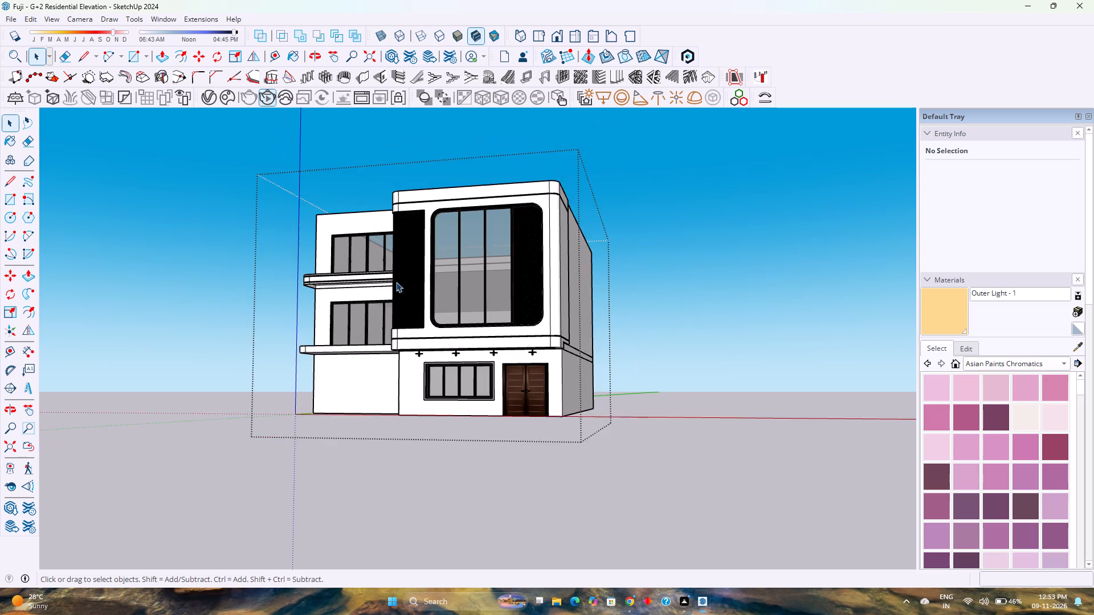
Examine the upper balcony slab's strips up close and the whole house from the front and both sides.
scroll(370, 343, up, 2)
middle_drag(339, 339, 455, 400)
scroll(311, 268, up, 4)
scroll(403, 329, up, 4)
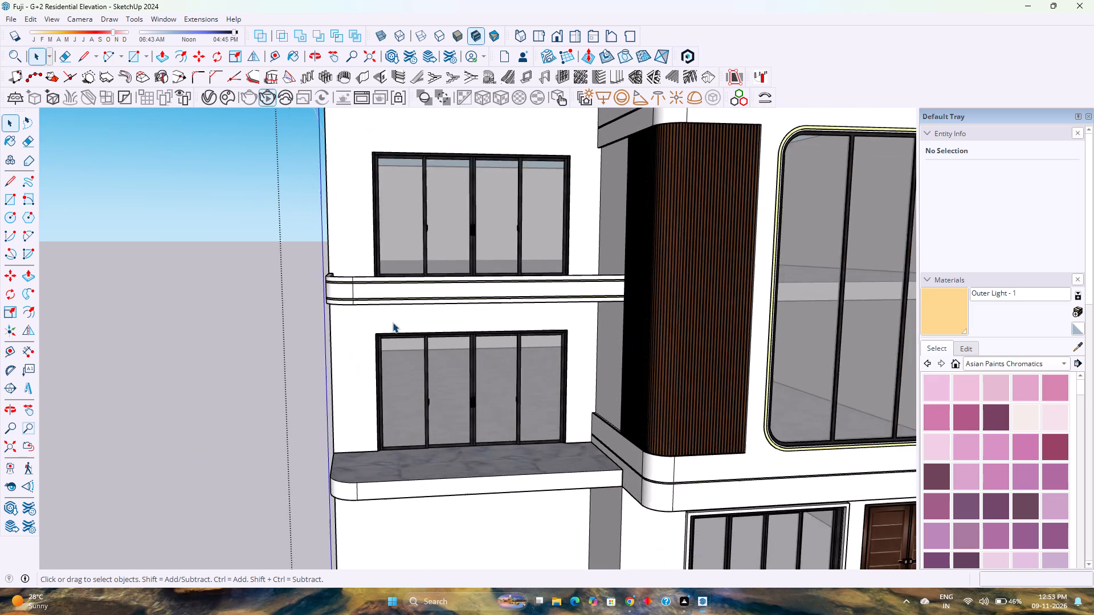
scroll(344, 296, up, 3)
scroll(323, 284, down, 3)
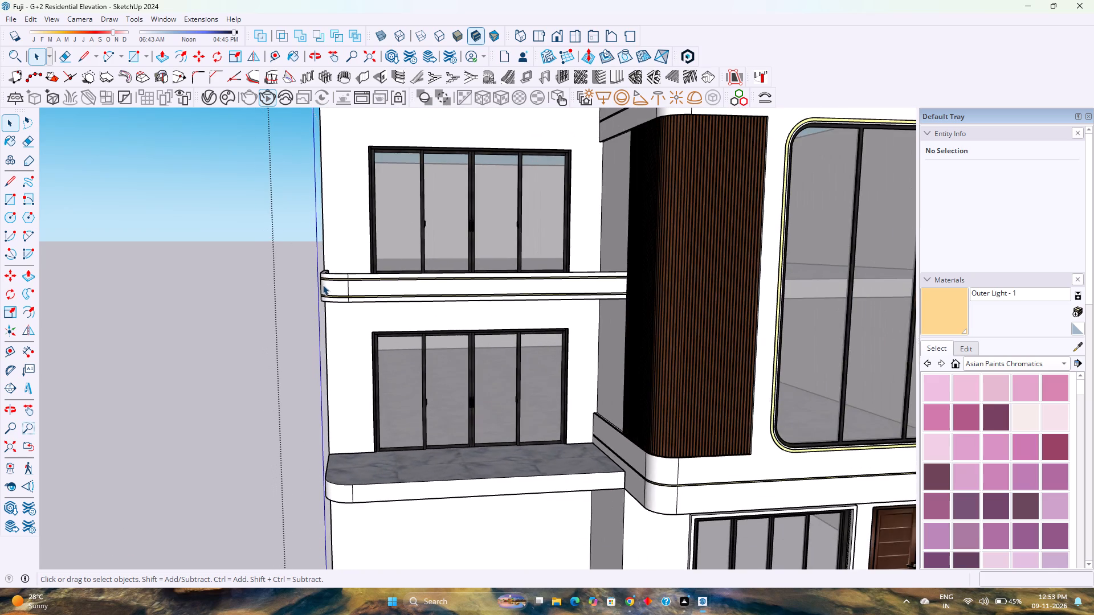
scroll(323, 285, up, 8)
scroll(323, 284, down, 4)
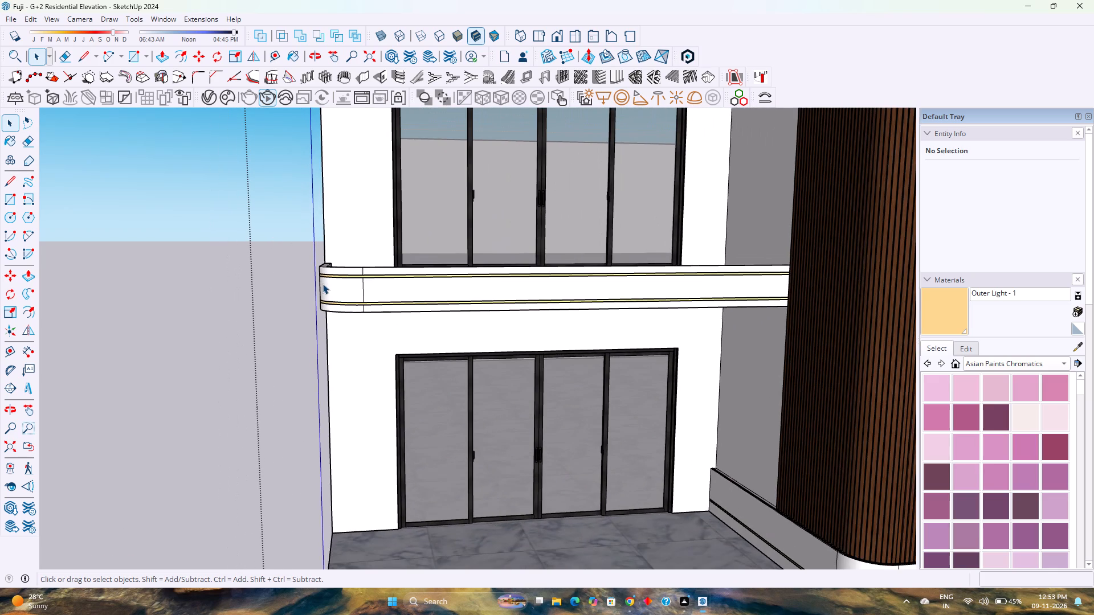
scroll(323, 284, down, 9)
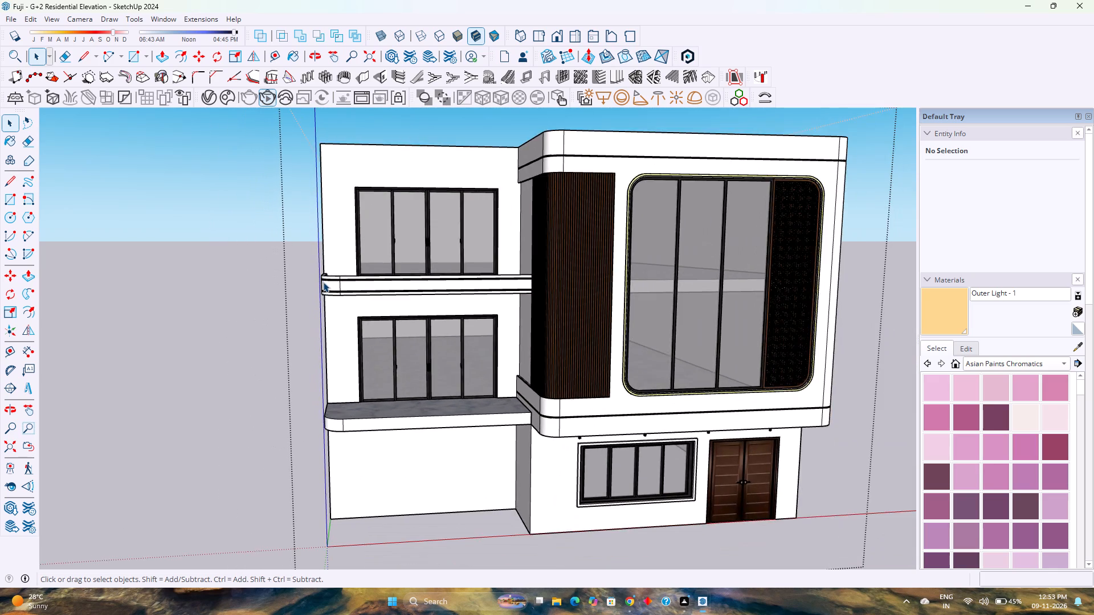
scroll(323, 282, down, 2)
middle_drag(485, 312, 382, 251)
scroll(398, 258, down, 5)
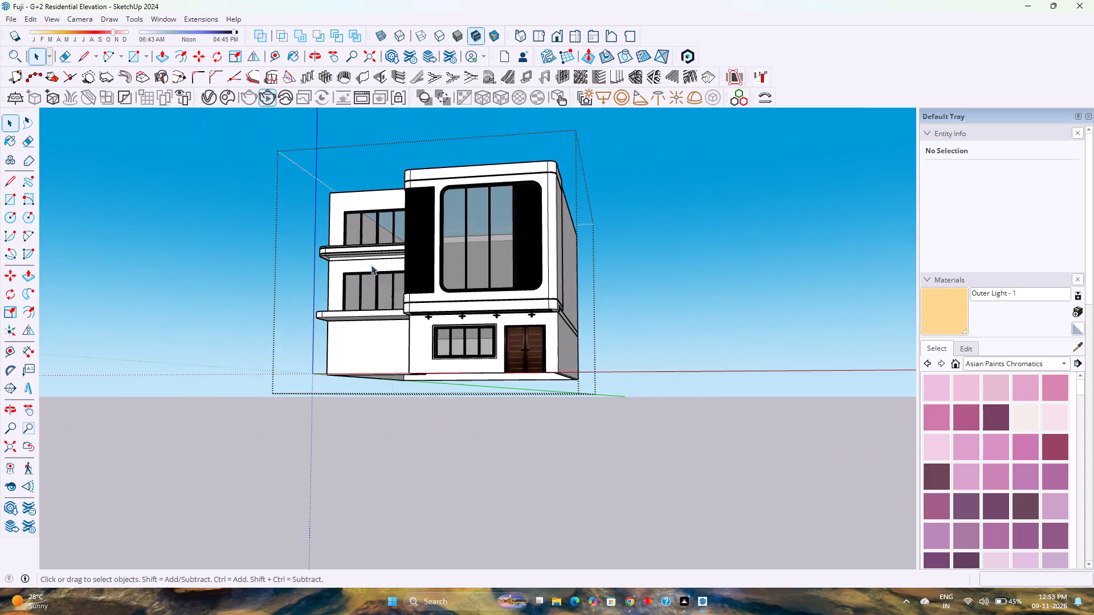
middle_drag(355, 267, 235, 244)
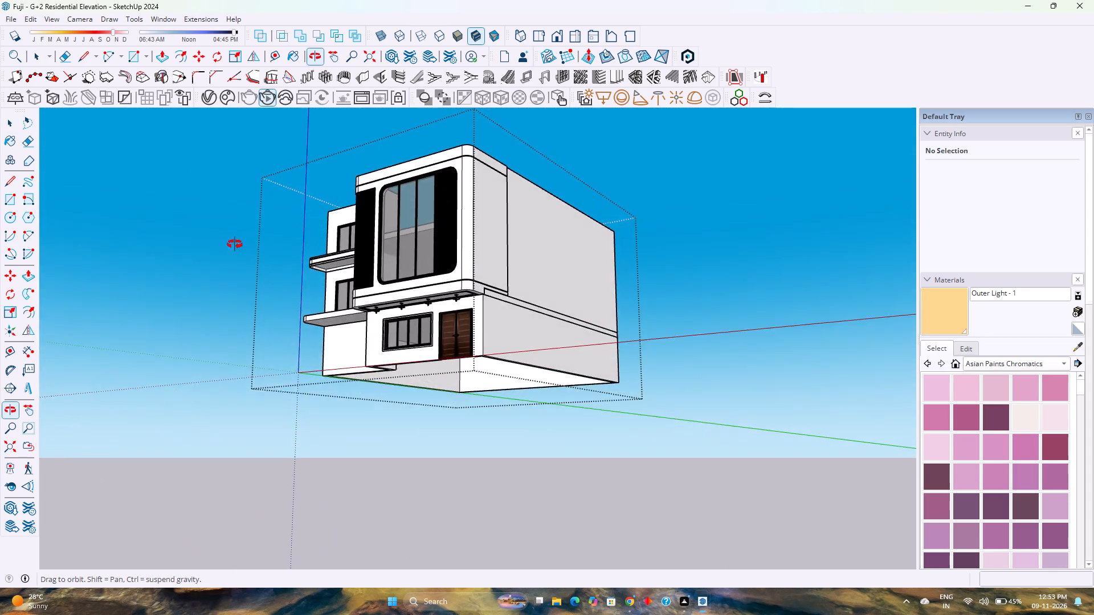
middle_drag(235, 244, 592, 334)
scroll(419, 316, down, 3)
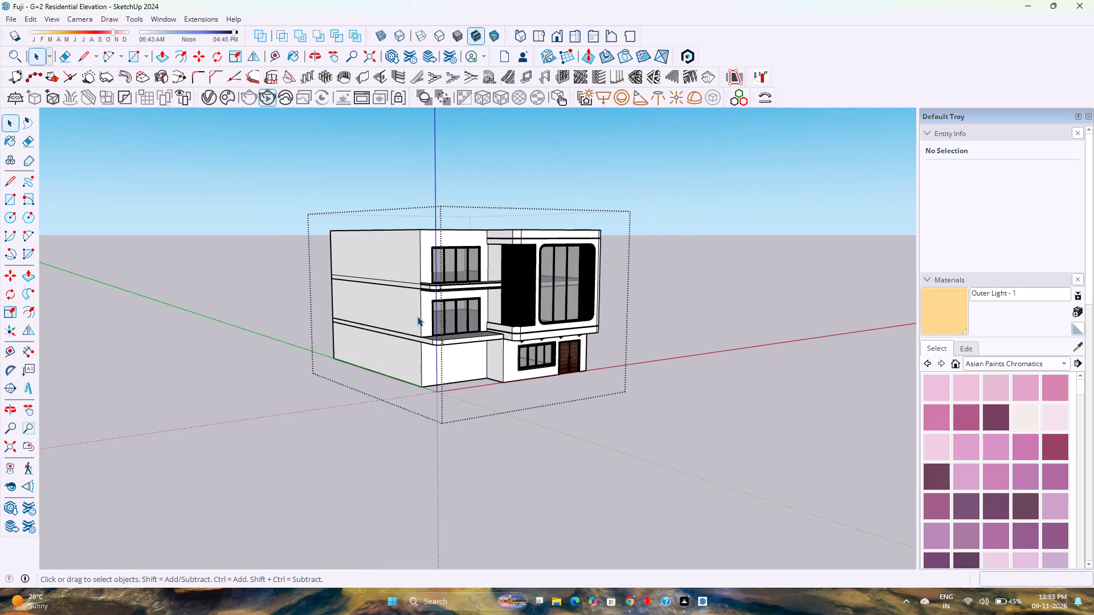
scroll(426, 376, up, 4)
scroll(471, 352, up, 1)
middle_drag(471, 352, 428, 395)
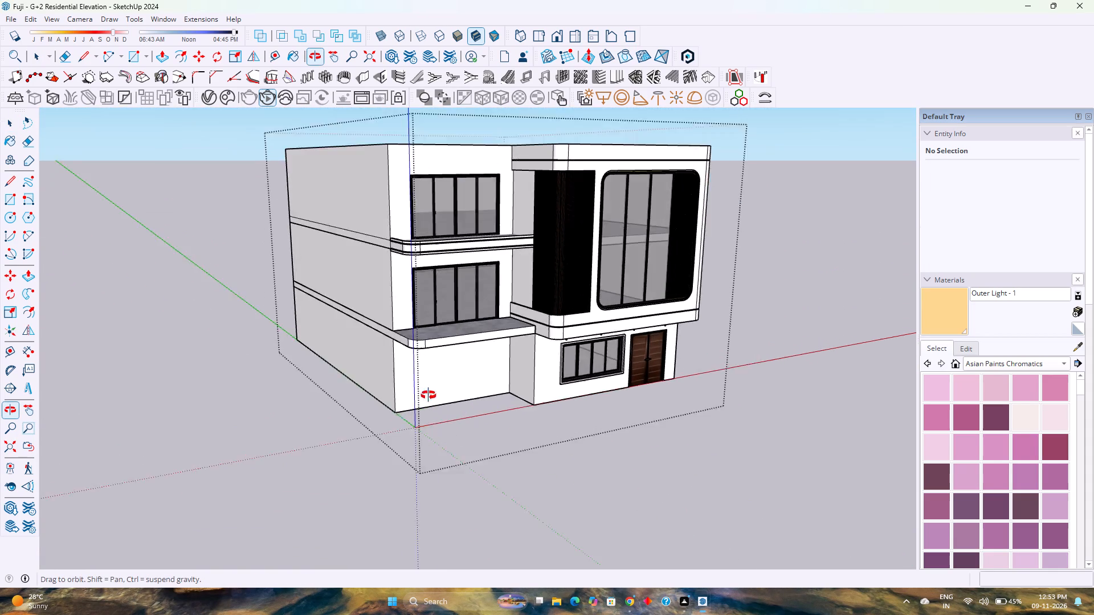
middle_drag(428, 395, 375, 428)
scroll(400, 351, up, 5)
middle_drag(393, 335, 396, 440)
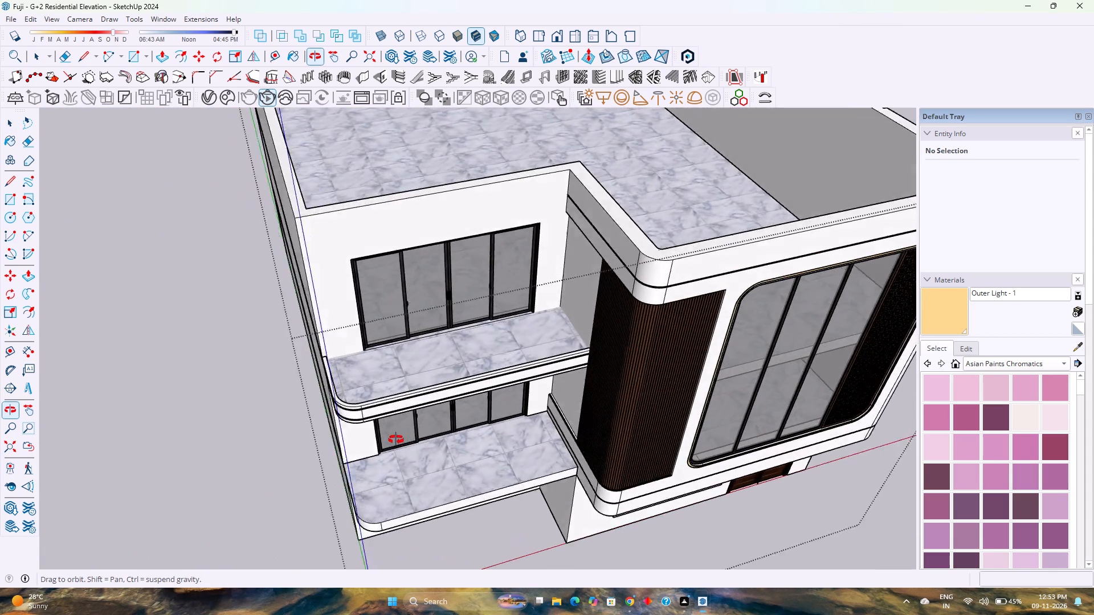
middle_drag(396, 440, 330, 395)
scroll(328, 392, up, 1)
scroll(324, 386, down, 2)
middle_drag(321, 385, 337, 377)
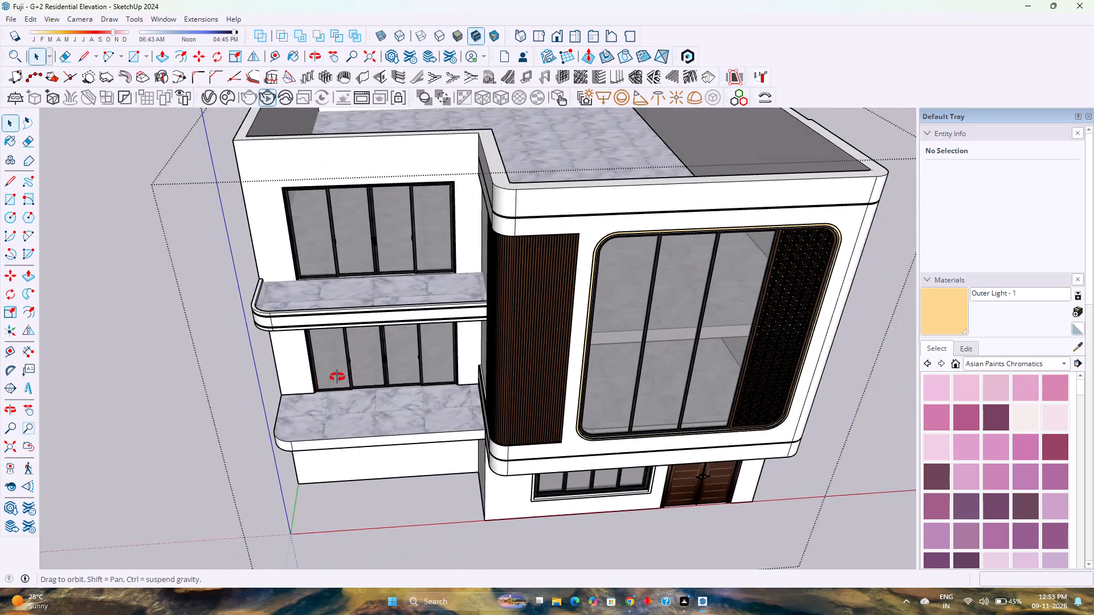
middle_drag(337, 377, 443, 356)
scroll(359, 314, up, 13)
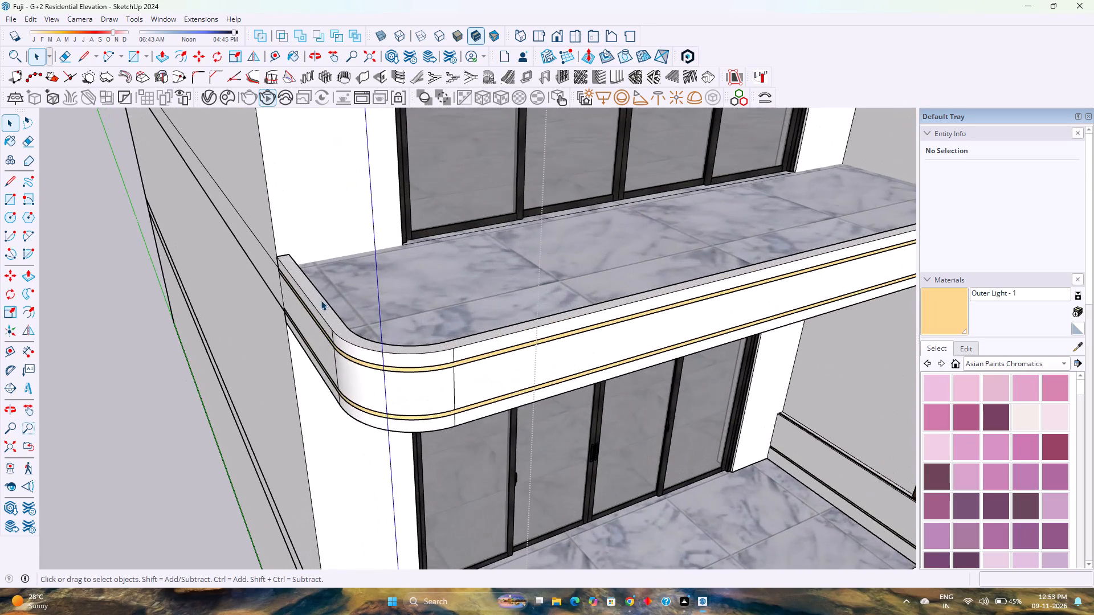
scroll(316, 302, up, 4)
middle_drag(329, 301, 36, 333)
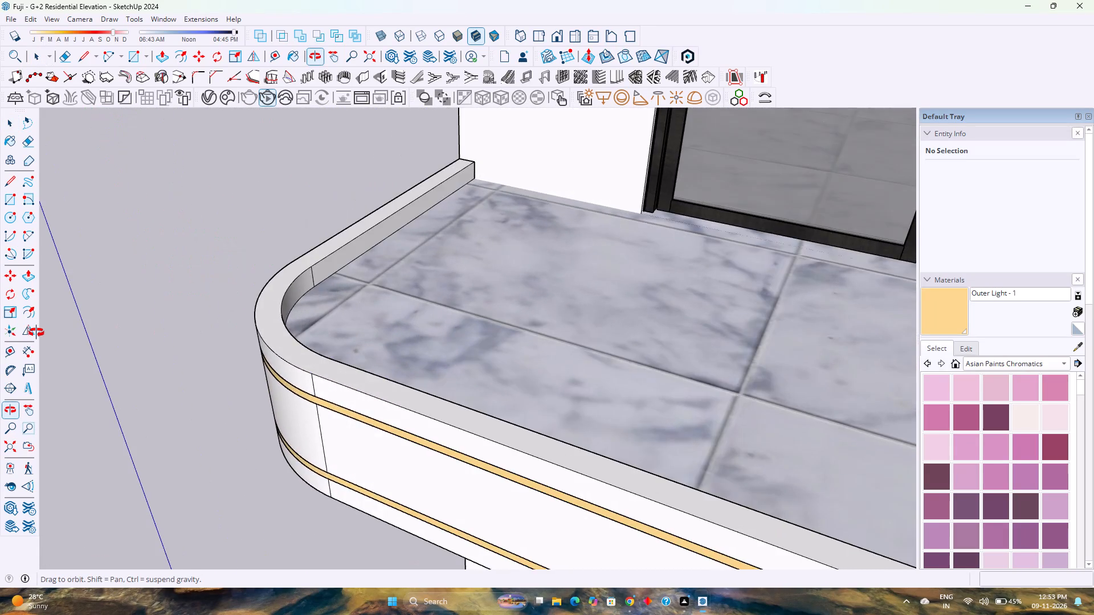
middle_drag(36, 333, 470, 316)
middle_click(440, 362)
scroll(375, 346, down, 7)
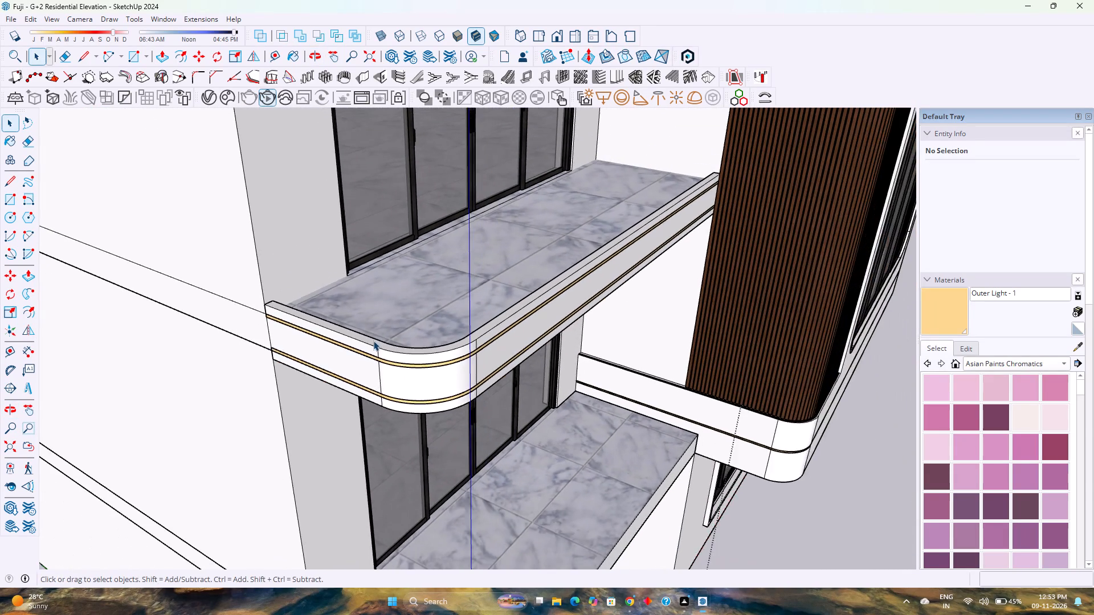
scroll(373, 340, down, 3)
scroll(439, 348, down, 9)
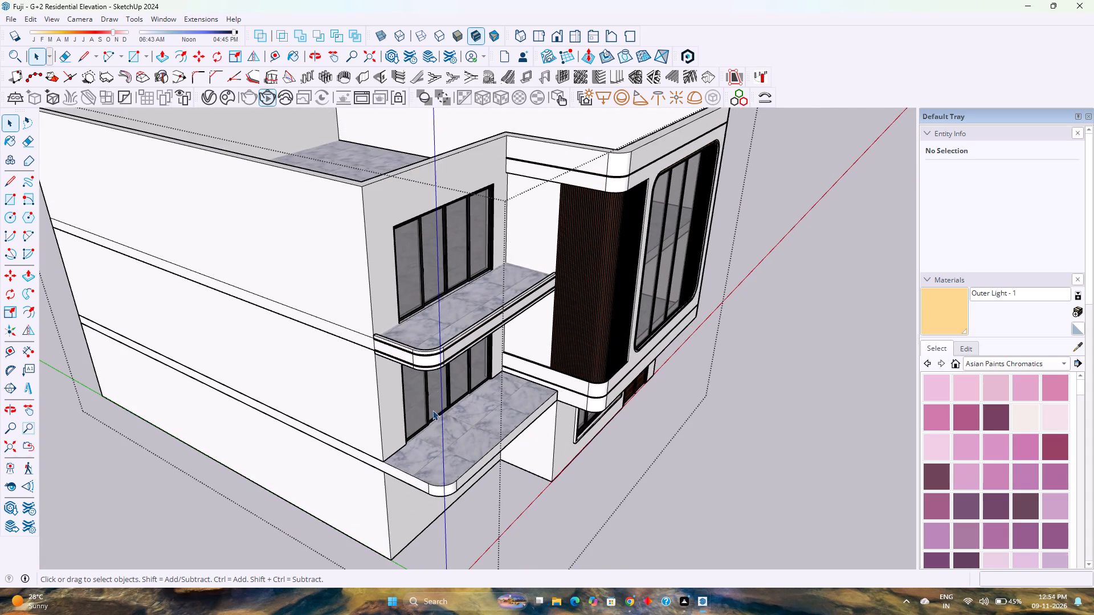
middle_drag(492, 491, 579, 422)
middle_click(579, 422)
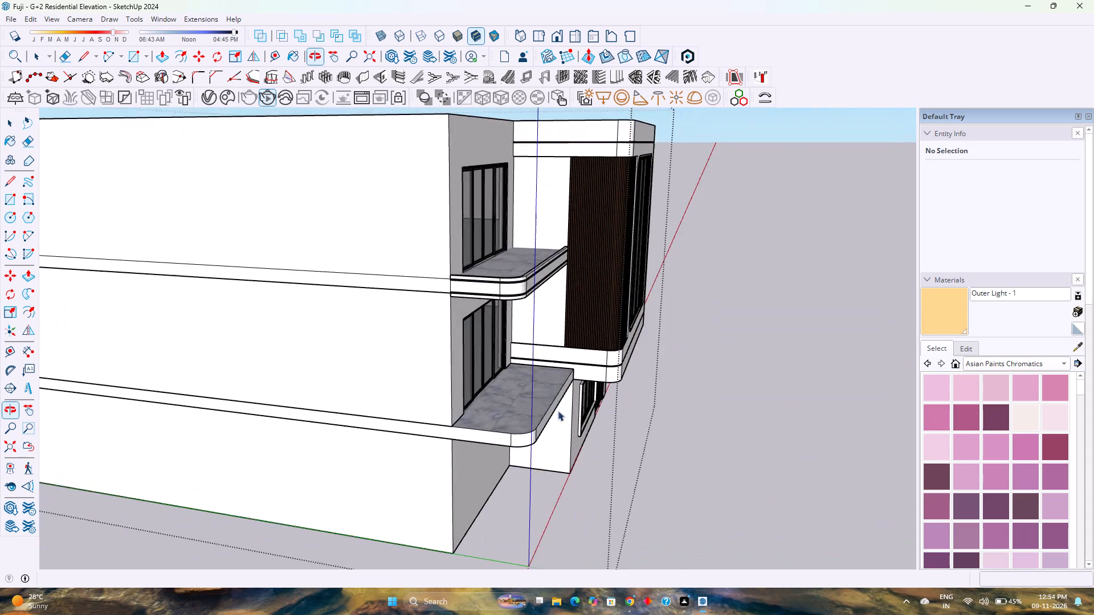
scroll(546, 396, down, 4)
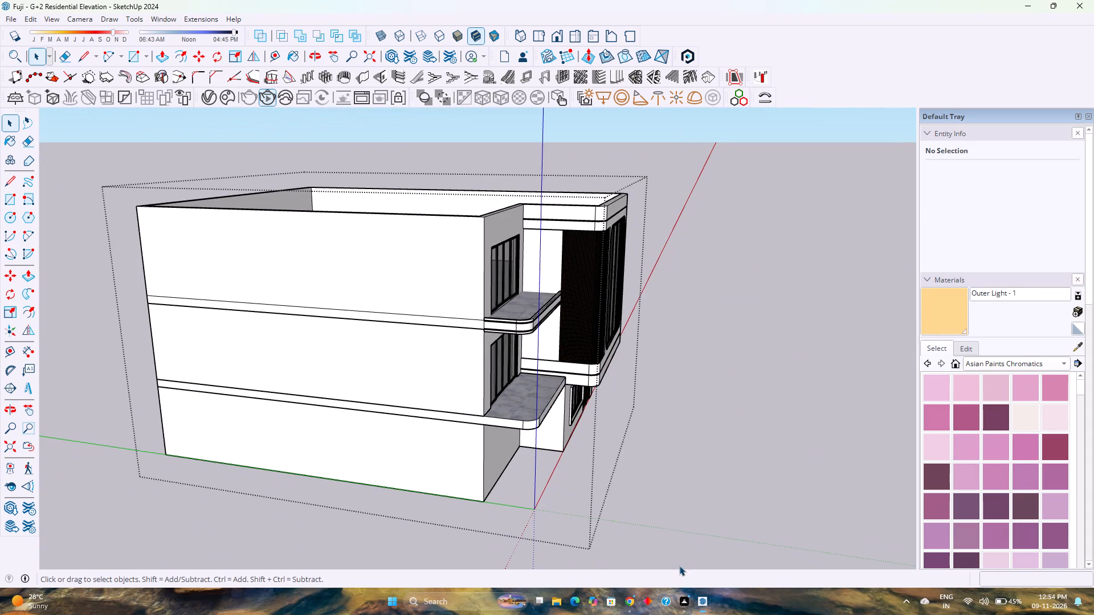
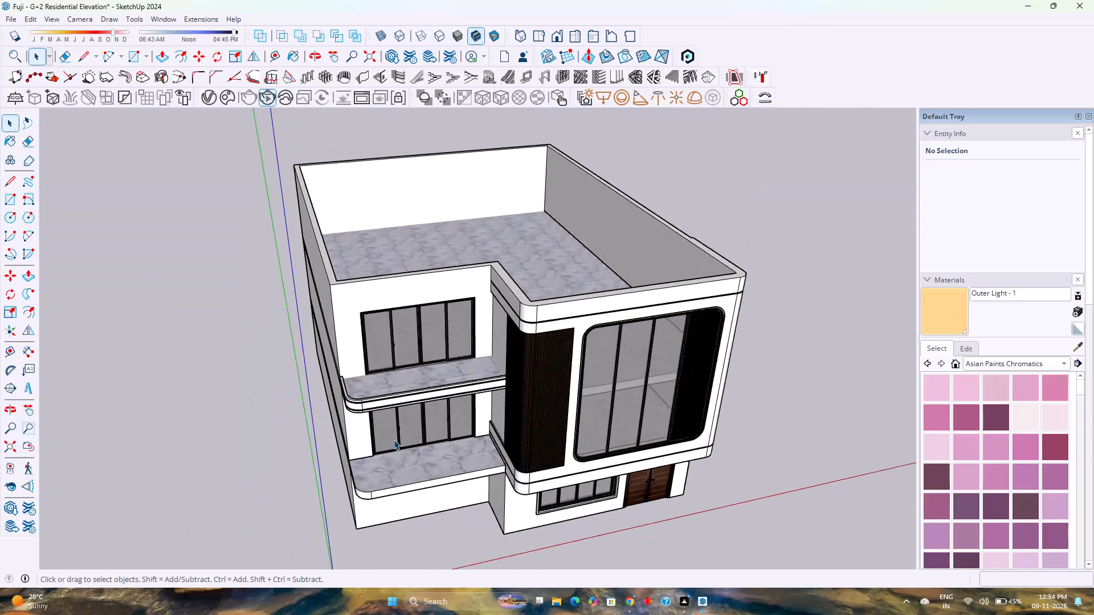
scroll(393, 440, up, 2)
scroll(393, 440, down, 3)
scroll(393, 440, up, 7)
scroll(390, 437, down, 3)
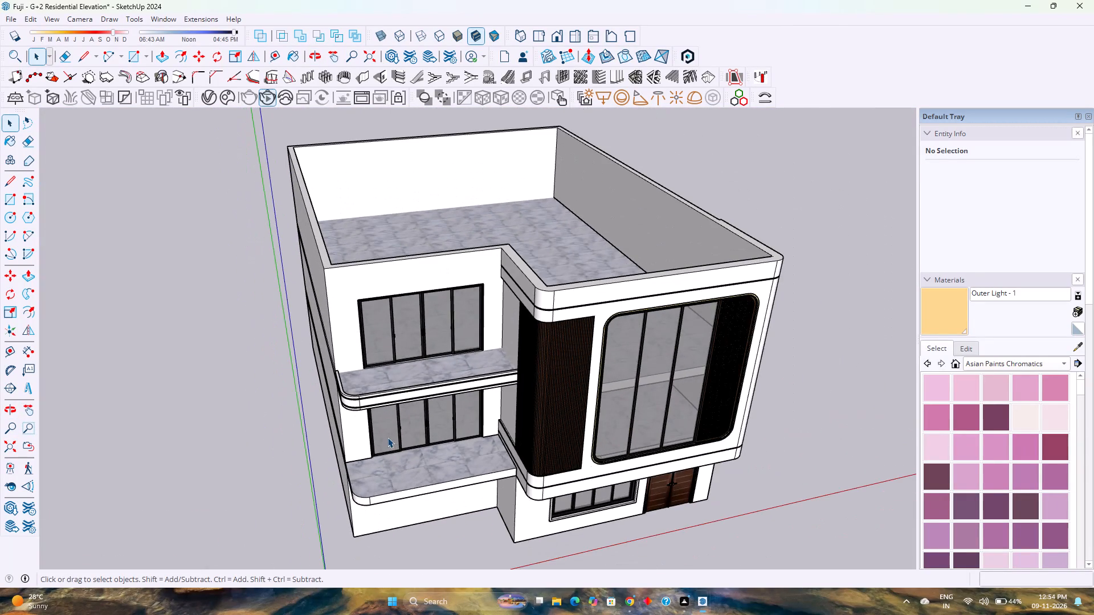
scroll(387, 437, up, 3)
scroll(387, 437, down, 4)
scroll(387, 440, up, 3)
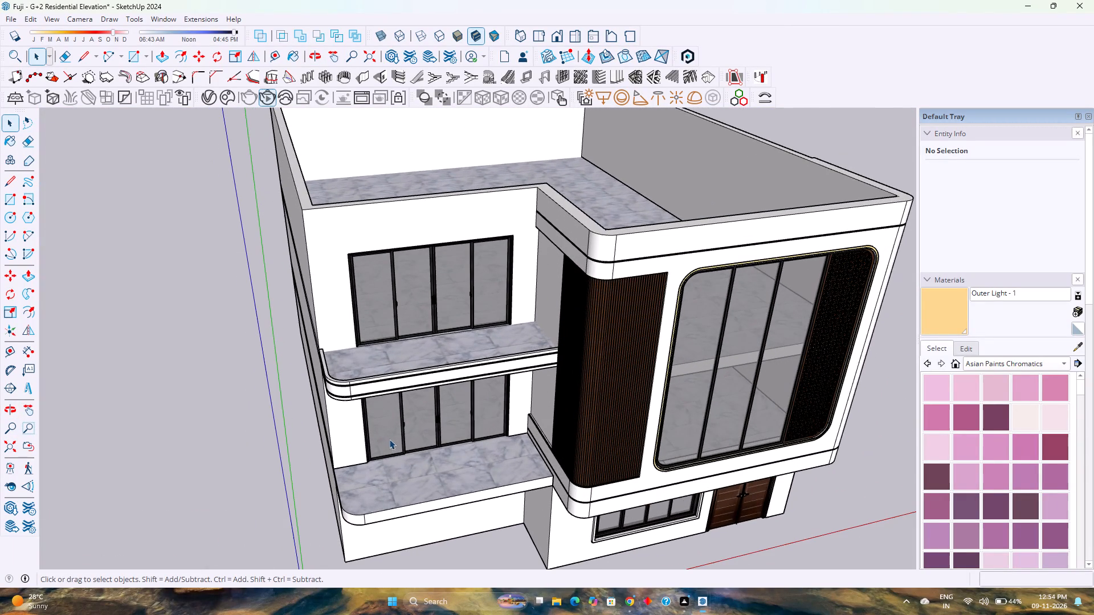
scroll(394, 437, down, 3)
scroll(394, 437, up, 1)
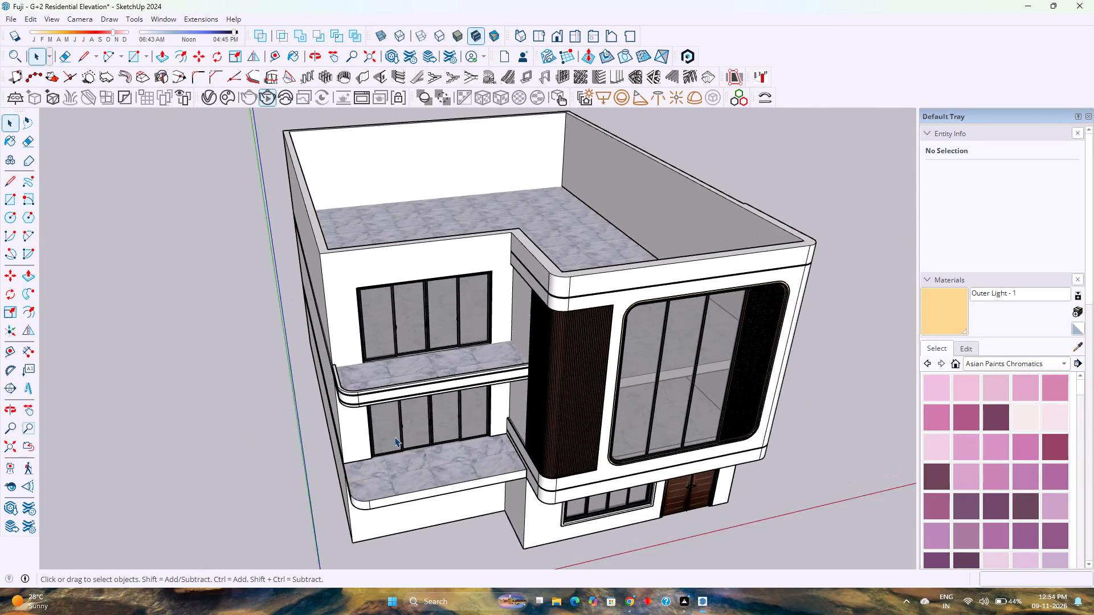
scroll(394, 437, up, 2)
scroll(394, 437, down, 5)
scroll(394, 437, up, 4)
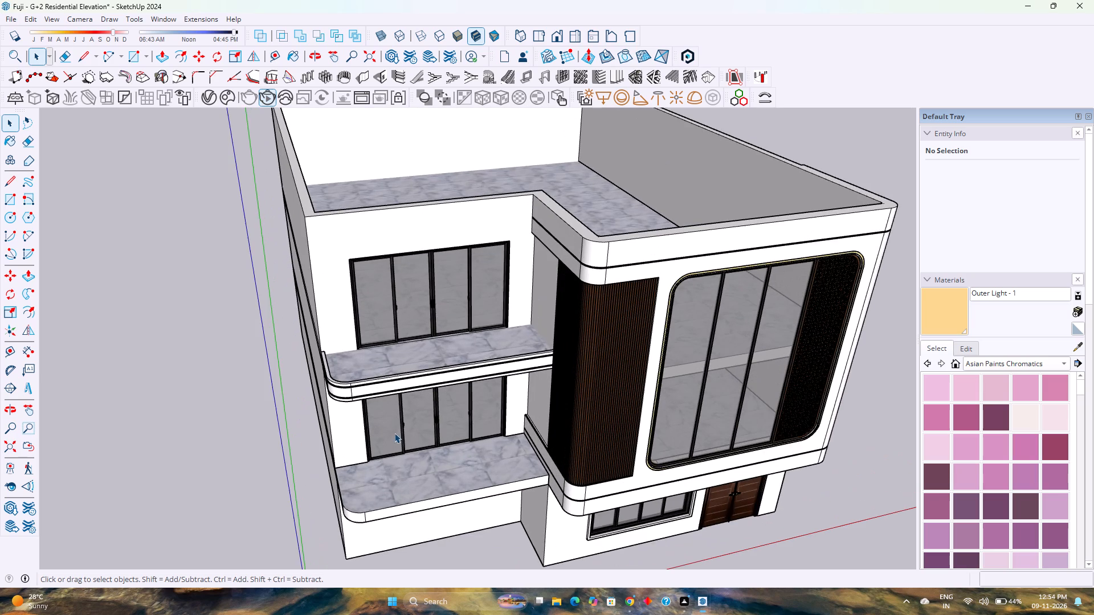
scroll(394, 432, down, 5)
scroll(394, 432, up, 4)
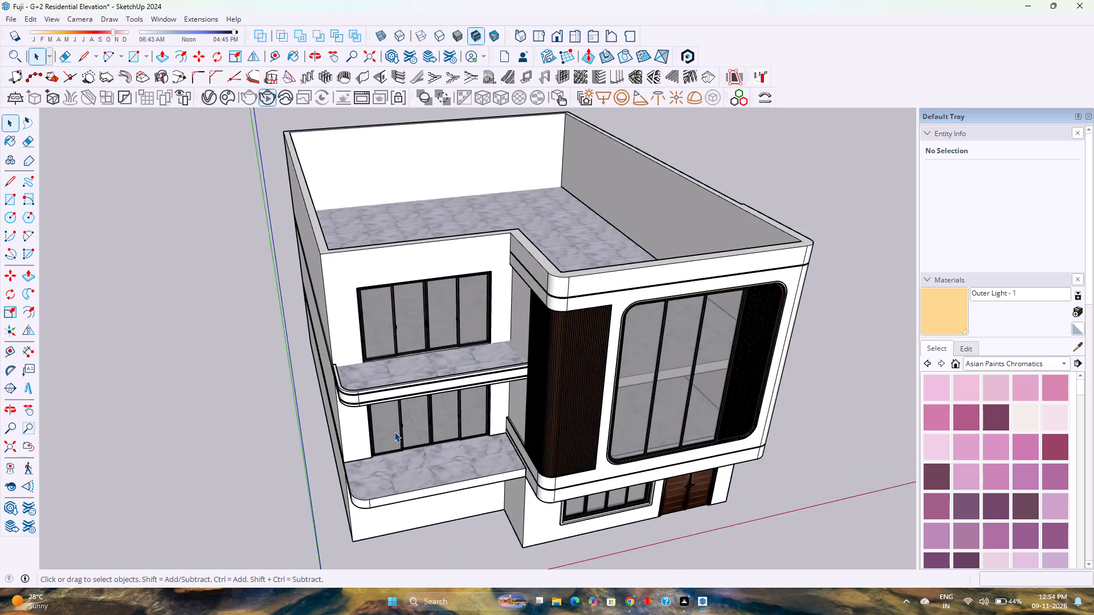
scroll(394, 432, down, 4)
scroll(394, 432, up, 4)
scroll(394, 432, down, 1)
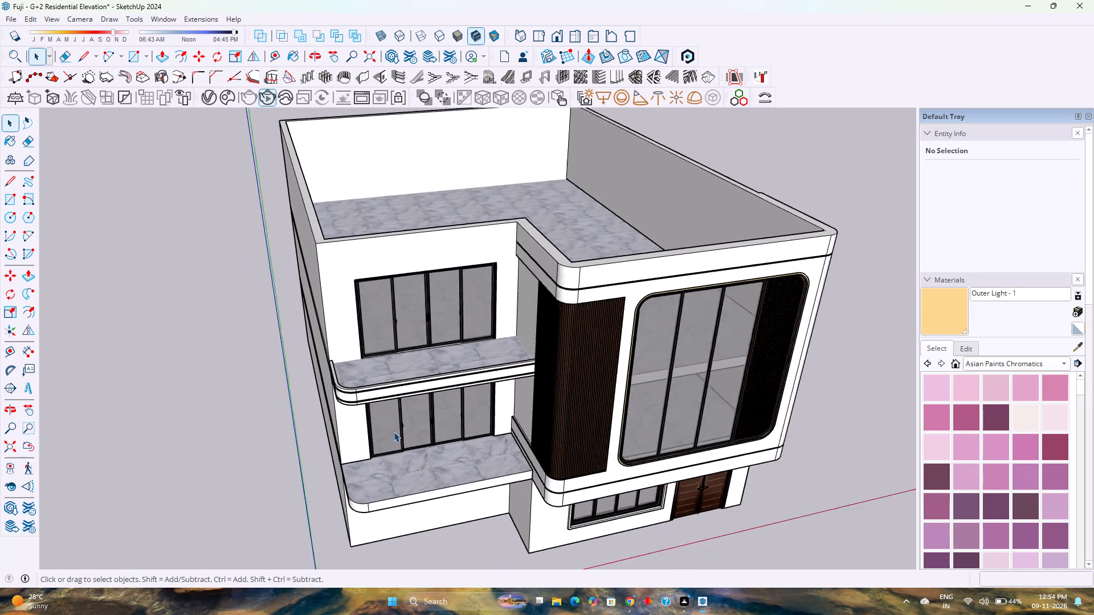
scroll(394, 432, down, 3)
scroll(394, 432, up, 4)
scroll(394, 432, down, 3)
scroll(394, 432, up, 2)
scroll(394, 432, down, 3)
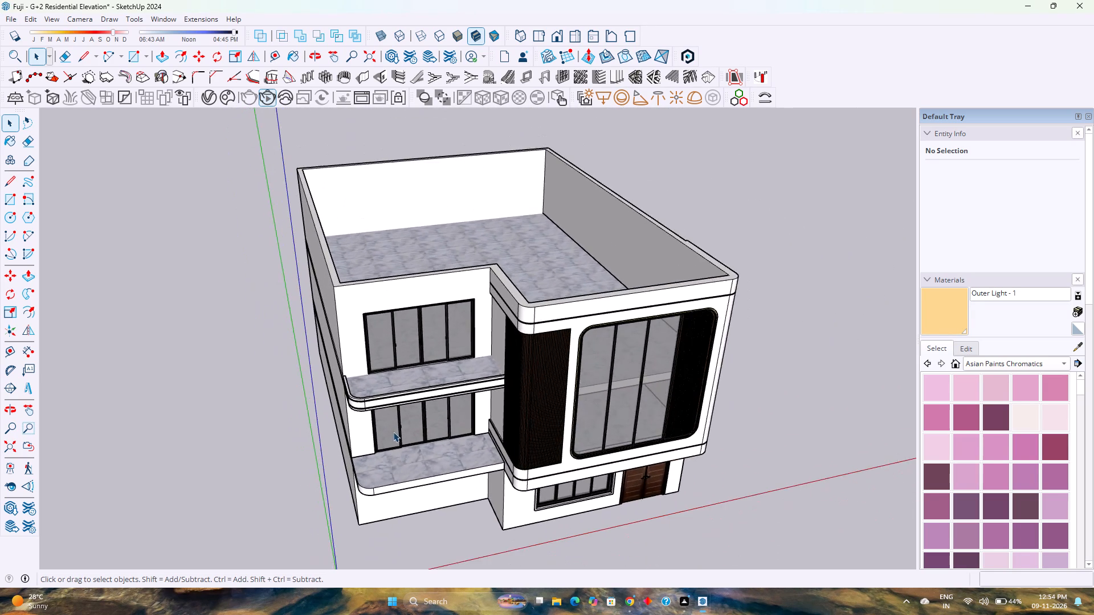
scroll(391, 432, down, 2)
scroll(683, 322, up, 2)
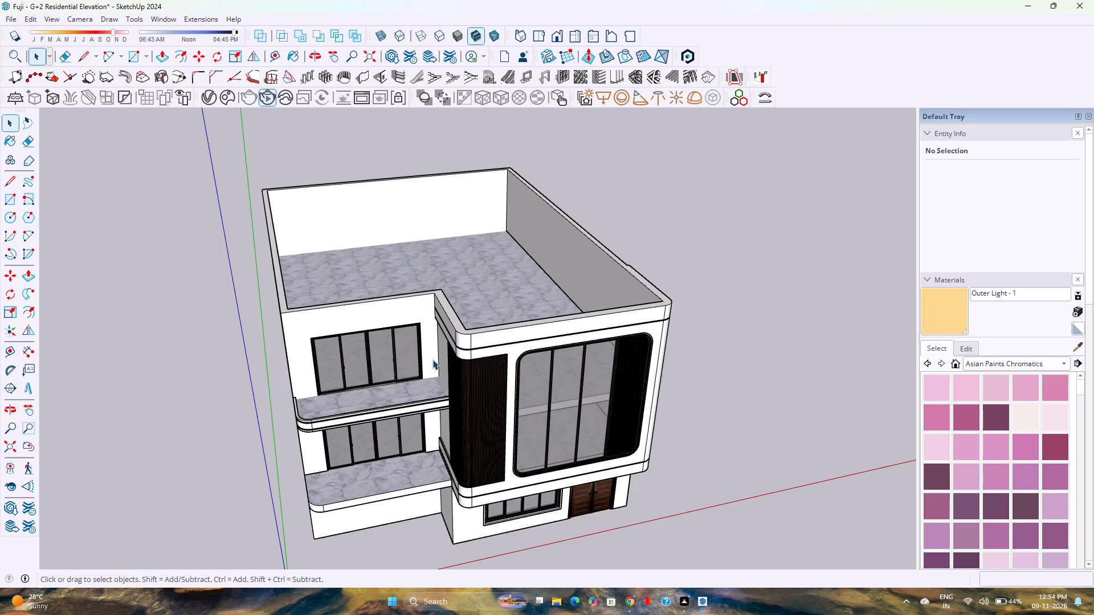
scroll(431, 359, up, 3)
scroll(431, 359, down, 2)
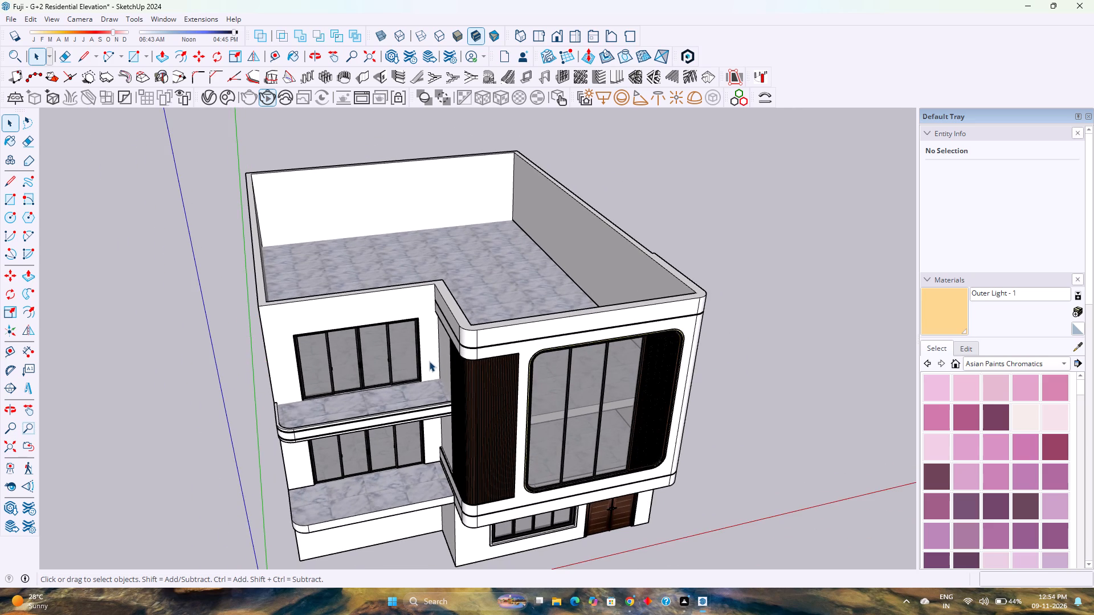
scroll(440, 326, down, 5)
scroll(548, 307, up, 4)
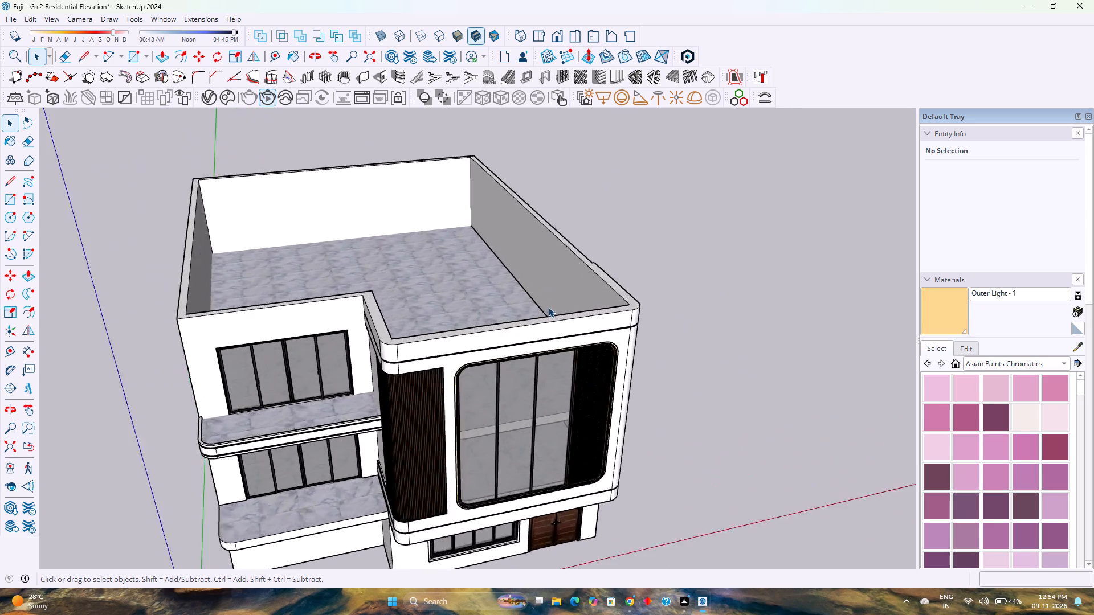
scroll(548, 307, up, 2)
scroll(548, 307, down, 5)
Examine the building's front facade, side walls, balconies and roof terrace from several angles.
middle_drag(545, 309, 399, 174)
scroll(387, 284, up, 5)
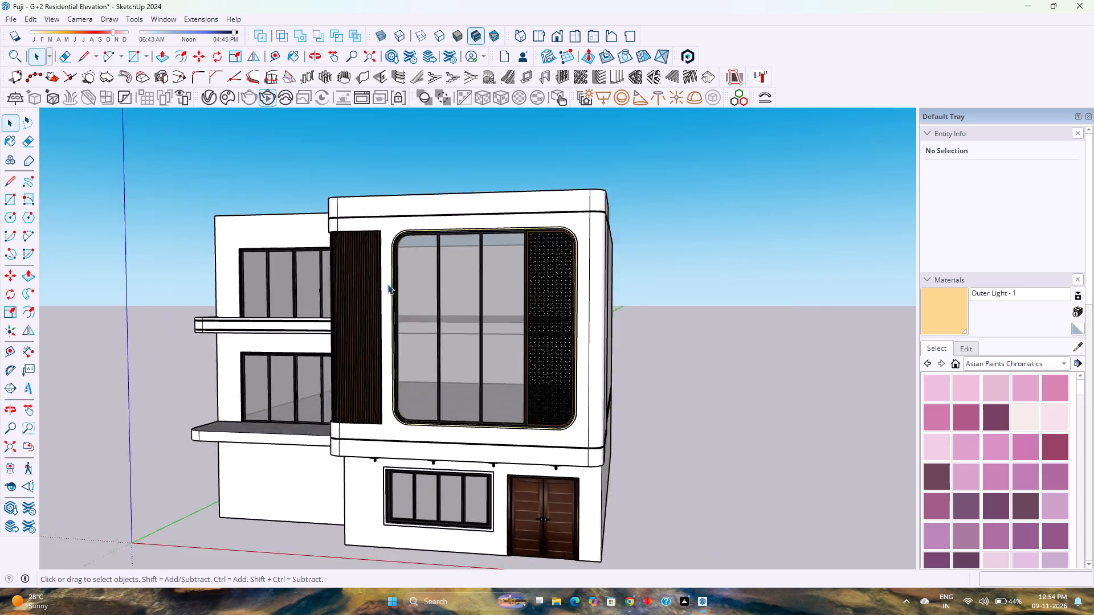
scroll(387, 284, down, 4)
middle_drag(387, 284, 430, 475)
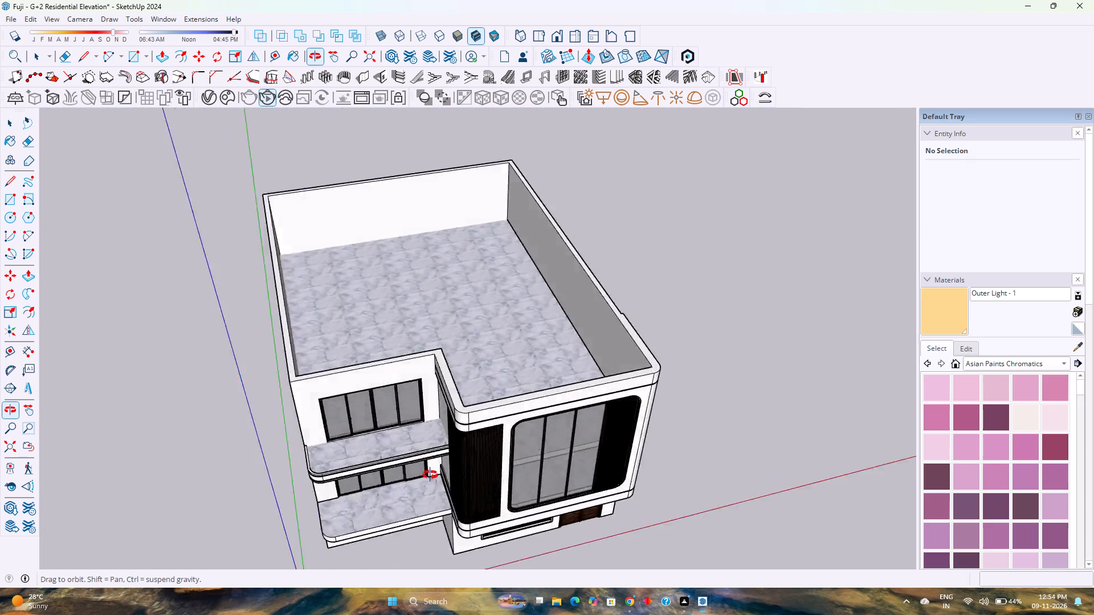
middle_drag(430, 475, 265, 431)
scroll(302, 395, down, 4)
scroll(302, 395, up, 8)
middle_drag(315, 395, 375, 352)
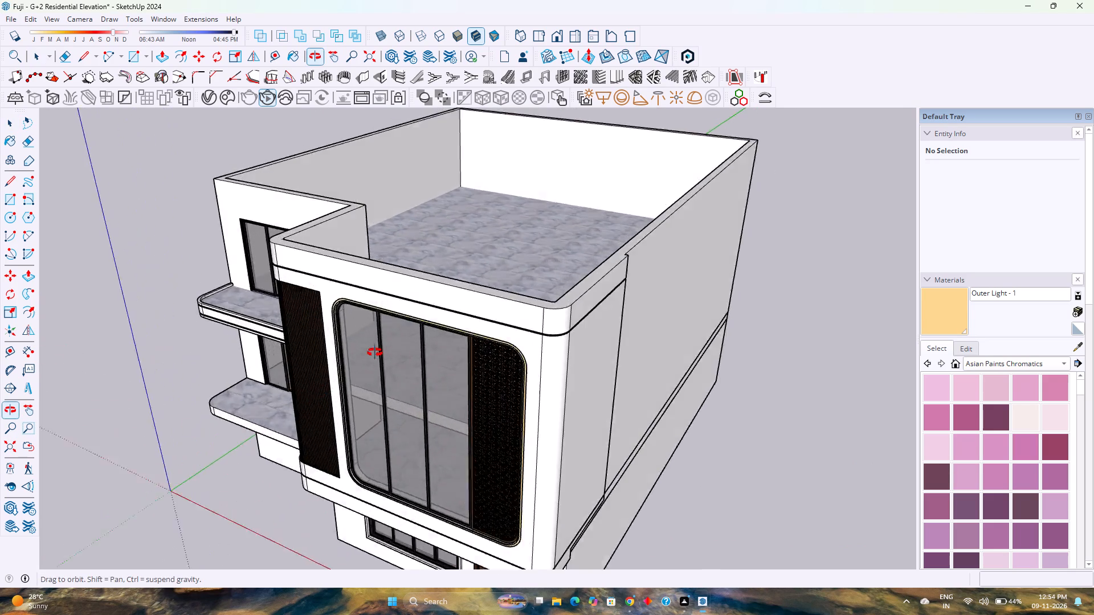
middle_drag(375, 352, 542, 270)
middle_click(542, 270)
scroll(542, 270, down, 4)
scroll(548, 271, up, 4)
middle_drag(553, 274, 344, 301)
scroll(344, 301, down, 1)
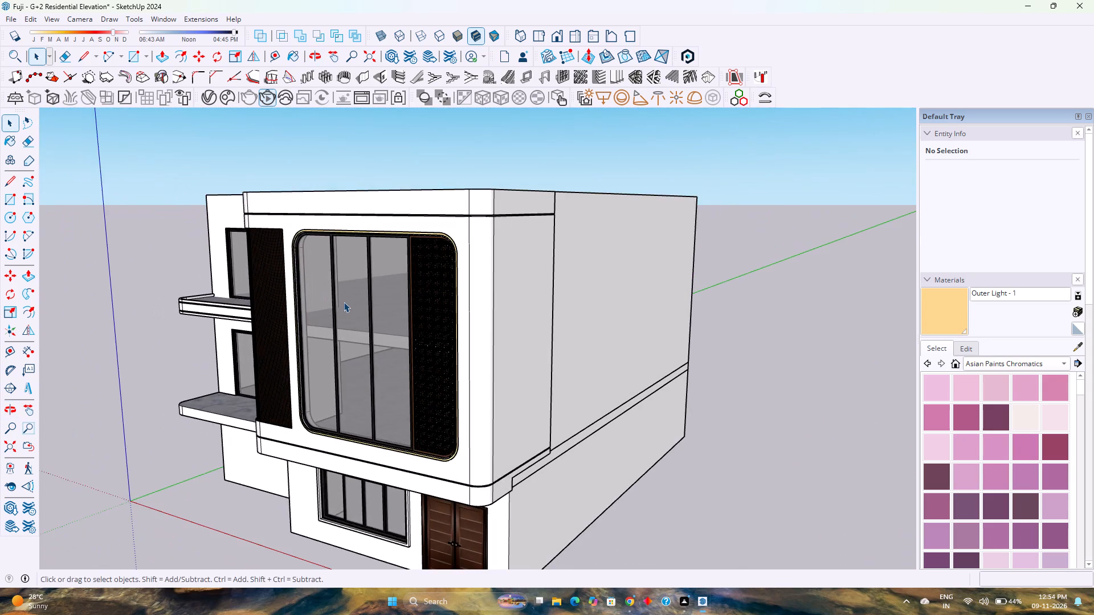
scroll(344, 302, up, 3)
middle_drag(346, 302, 522, 281)
middle_click(528, 281)
middle_click(531, 281)
scroll(534, 280, down, 3)
scroll(534, 280, up, 4)
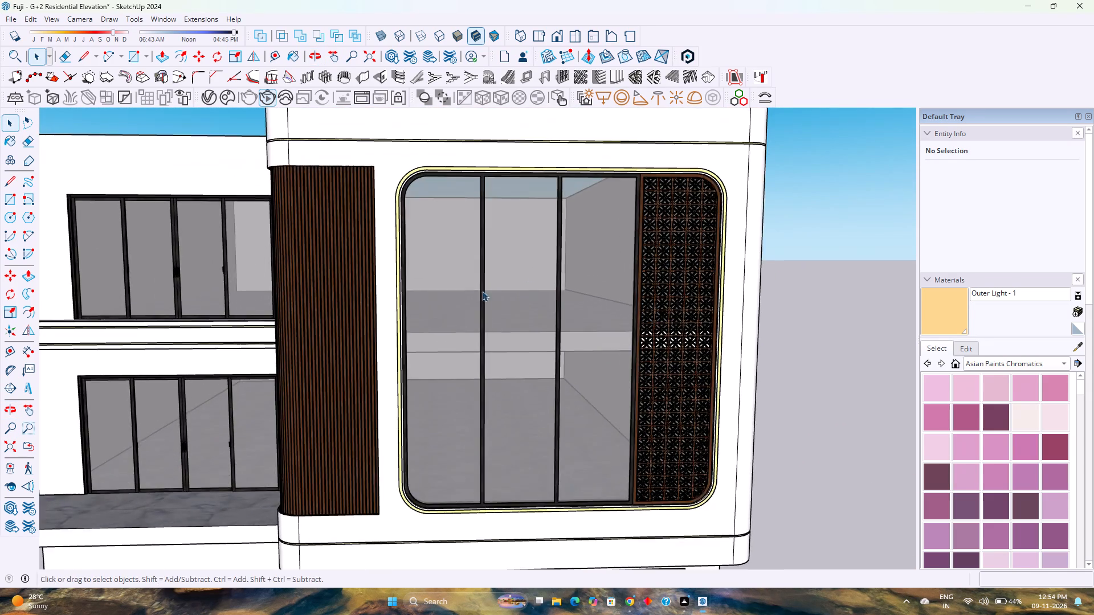
scroll(470, 292, down, 5)
scroll(255, 298, down, 2)
middle_drag(255, 298, 679, 281)
middle_drag(680, 283, 685, 296)
middle_drag(686, 303, 320, 420)
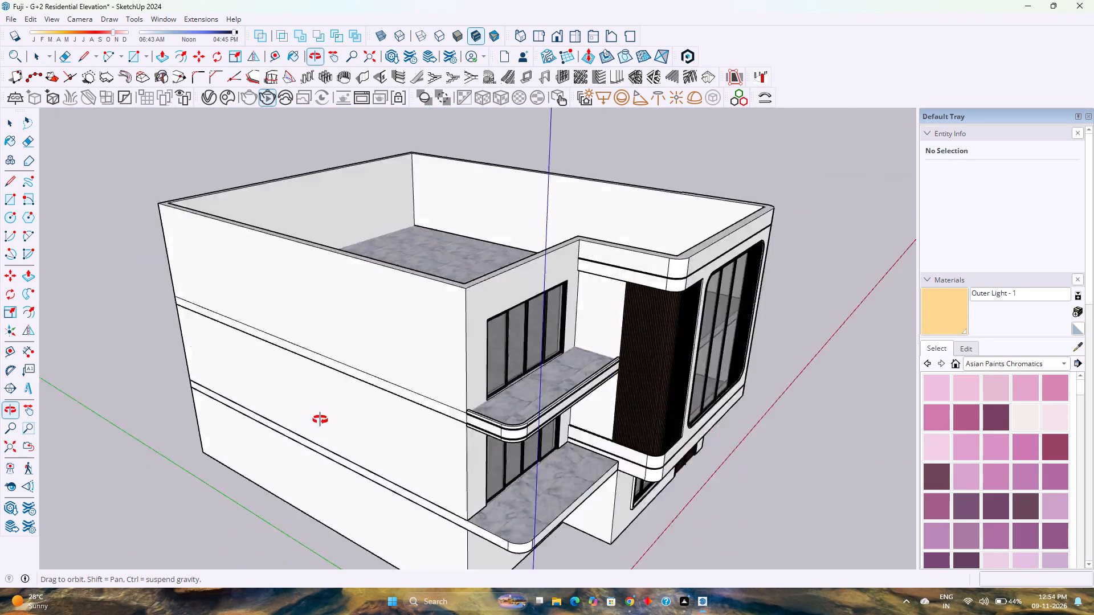
middle_drag(320, 420, 443, 251)
scroll(443, 251, down, 4)
middle_drag(653, 263, 373, 365)
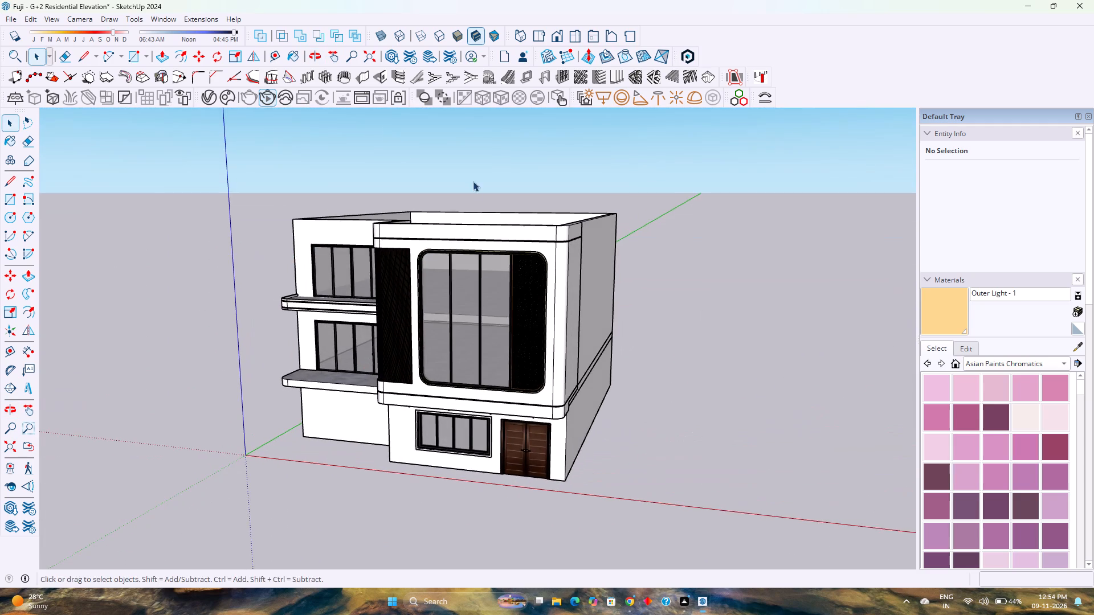
middle_drag(473, 179, 622, 236)
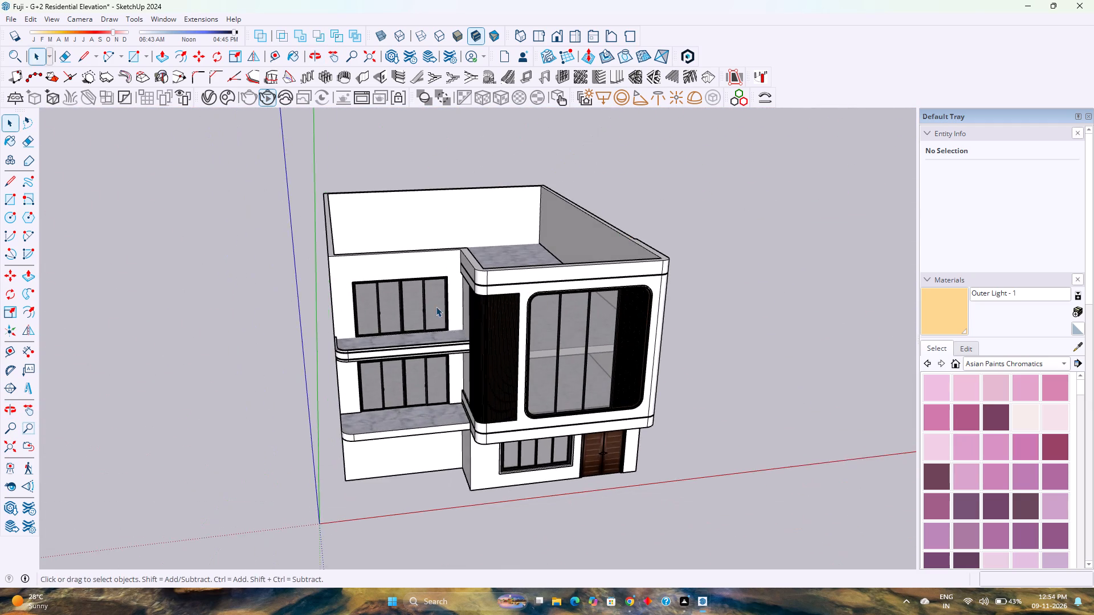
scroll(436, 306, up, 3)
middle_drag(436, 306, 697, 189)
scroll(698, 190, down, 3)
middle_drag(727, 218, 596, 265)
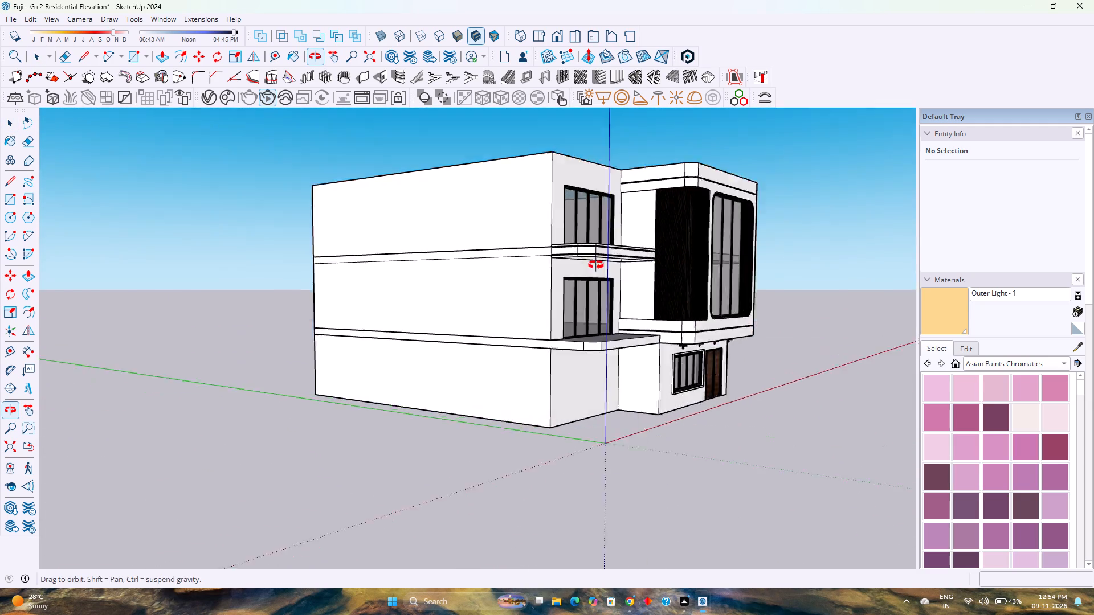
middle_drag(596, 265, 253, 335)
scroll(314, 276, down, 4)
scroll(314, 276, up, 4)
middle_drag(309, 278, 443, 181)
scroll(536, 151, up, 5)
middle_drag(524, 161, 340, 199)
scroll(340, 199, down, 3)
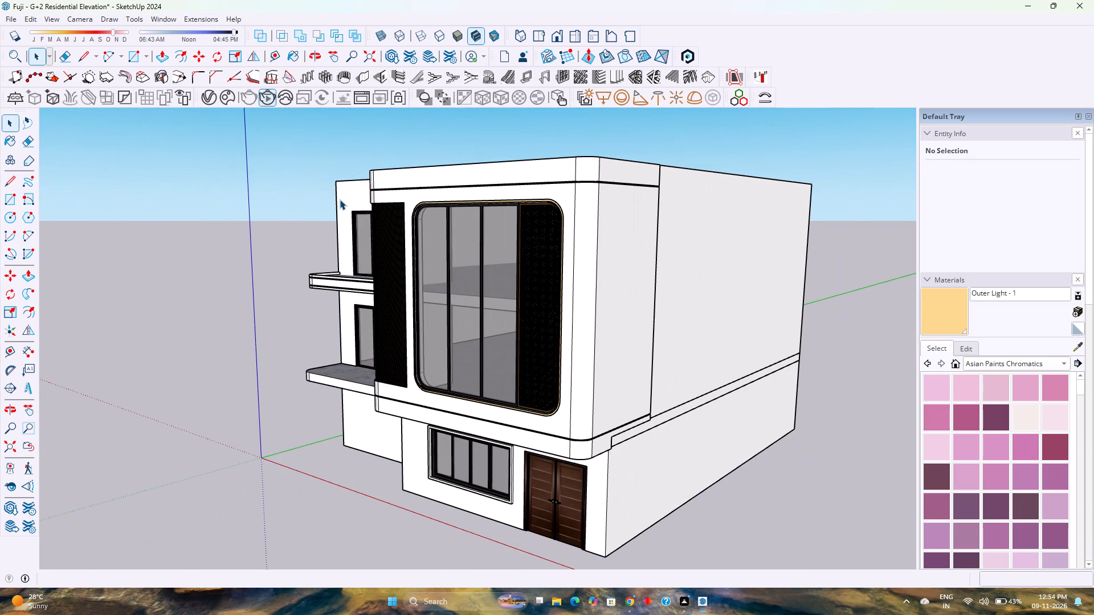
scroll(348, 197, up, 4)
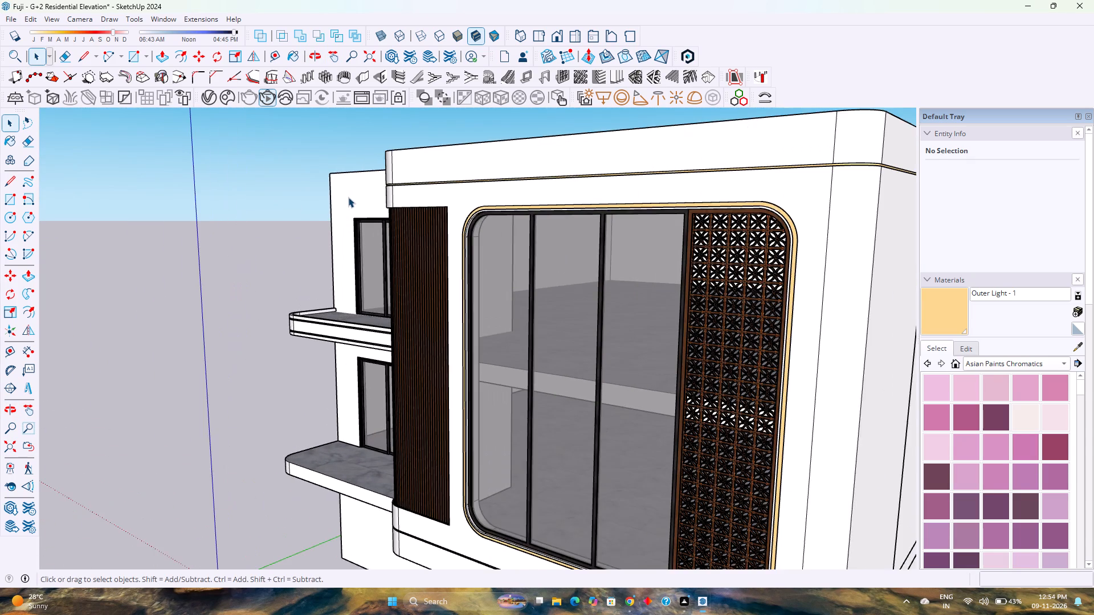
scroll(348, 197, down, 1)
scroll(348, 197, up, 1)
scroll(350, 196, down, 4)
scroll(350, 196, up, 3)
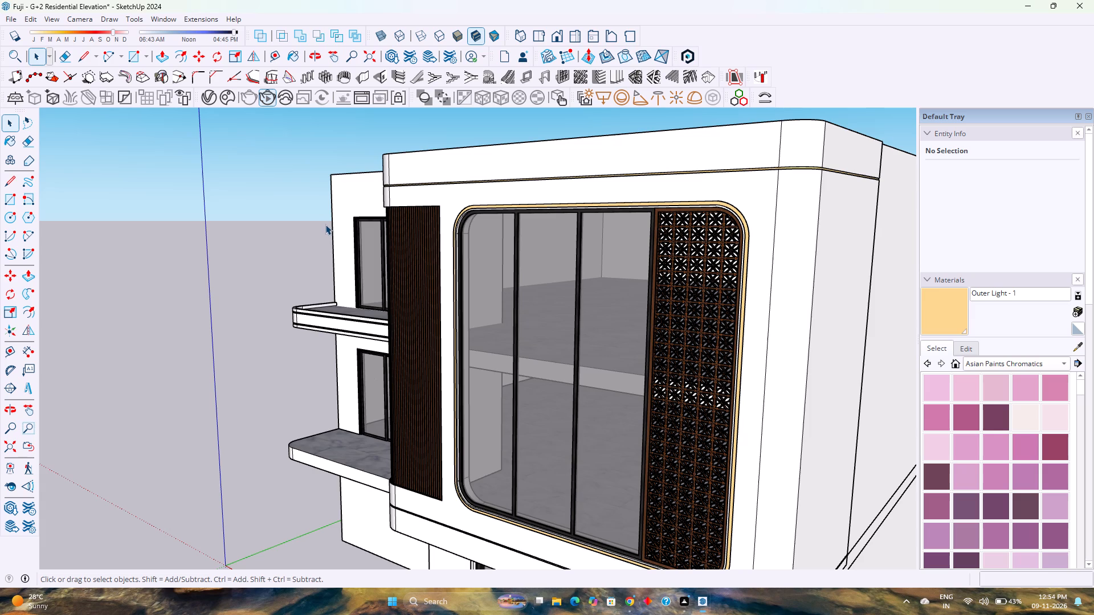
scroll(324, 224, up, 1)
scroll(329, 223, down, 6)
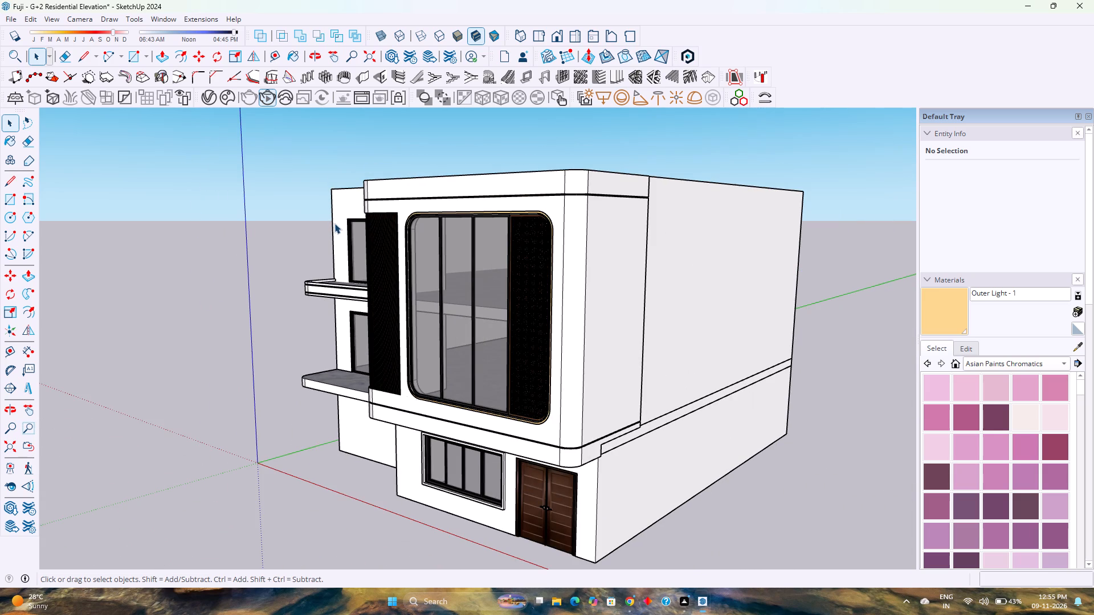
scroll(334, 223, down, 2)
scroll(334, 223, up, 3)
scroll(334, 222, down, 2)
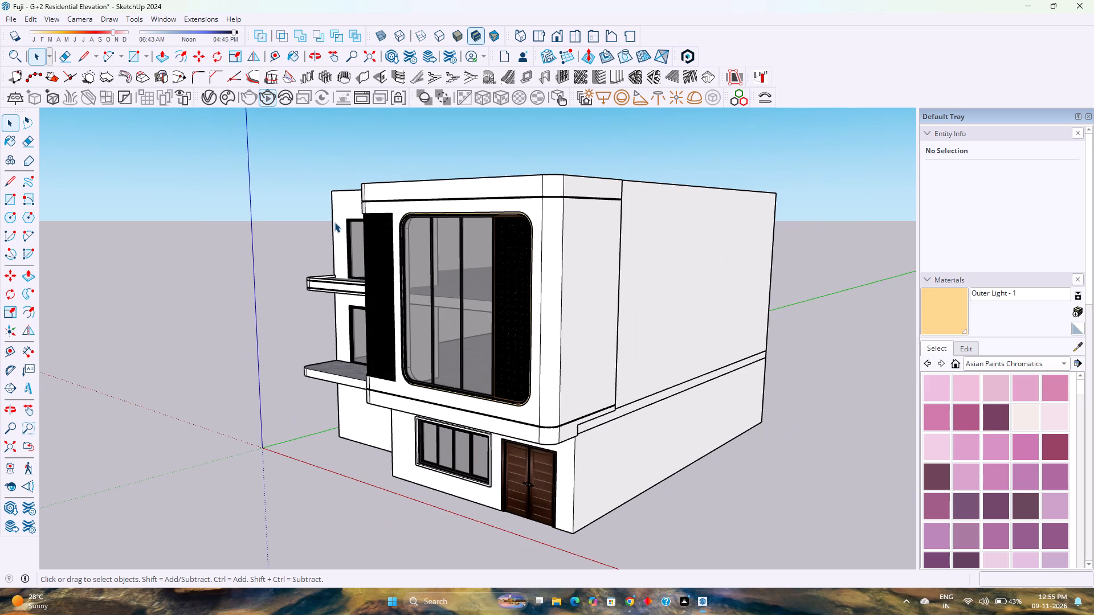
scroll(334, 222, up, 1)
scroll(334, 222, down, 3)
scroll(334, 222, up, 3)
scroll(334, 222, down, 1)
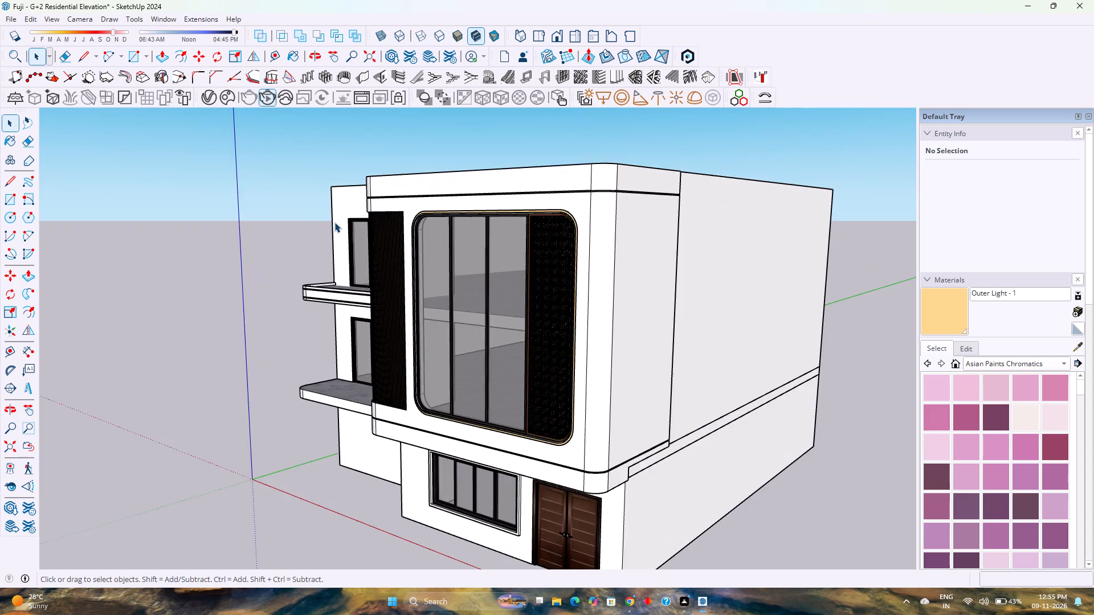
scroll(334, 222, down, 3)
Examine the front facade and both balconies of the building from several angles and distances.
middle_drag(345, 231, 592, 265)
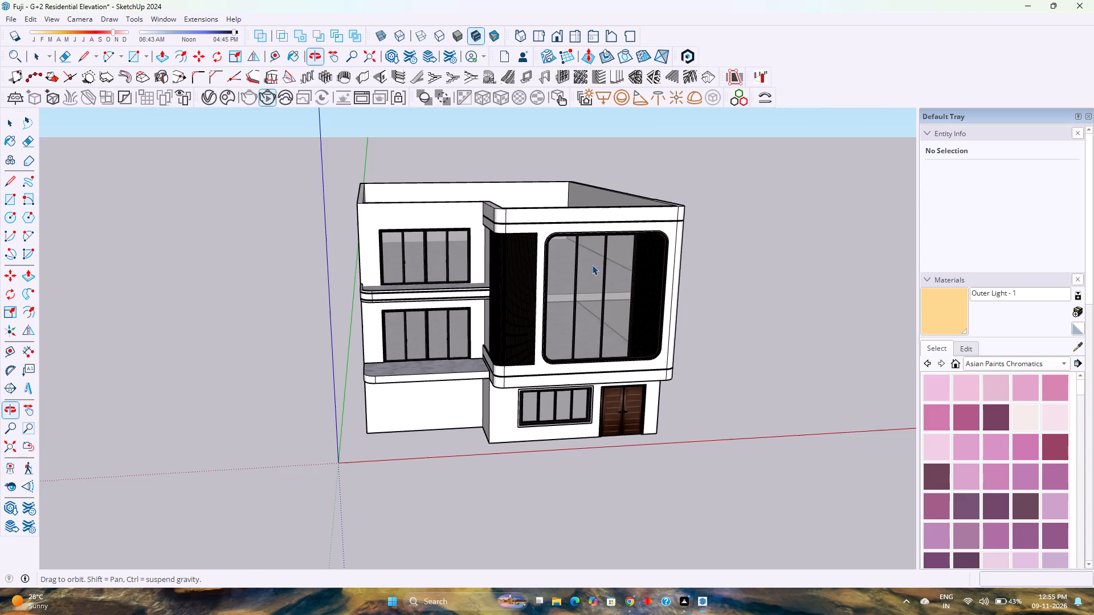
scroll(493, 271, up, 5)
middle_drag(471, 282, 508, 255)
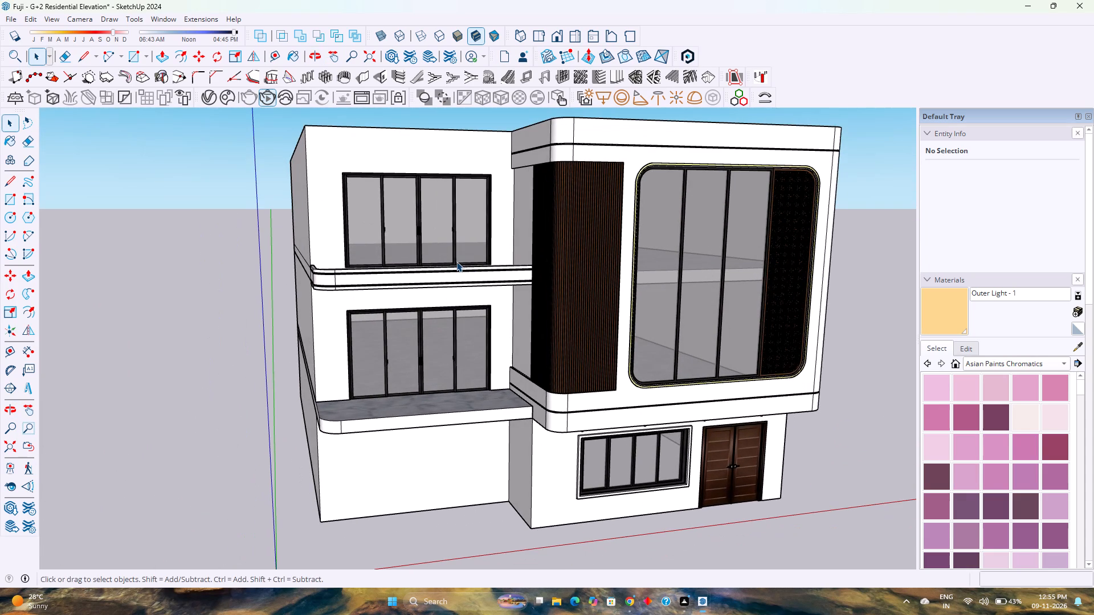
scroll(456, 260, up, 1)
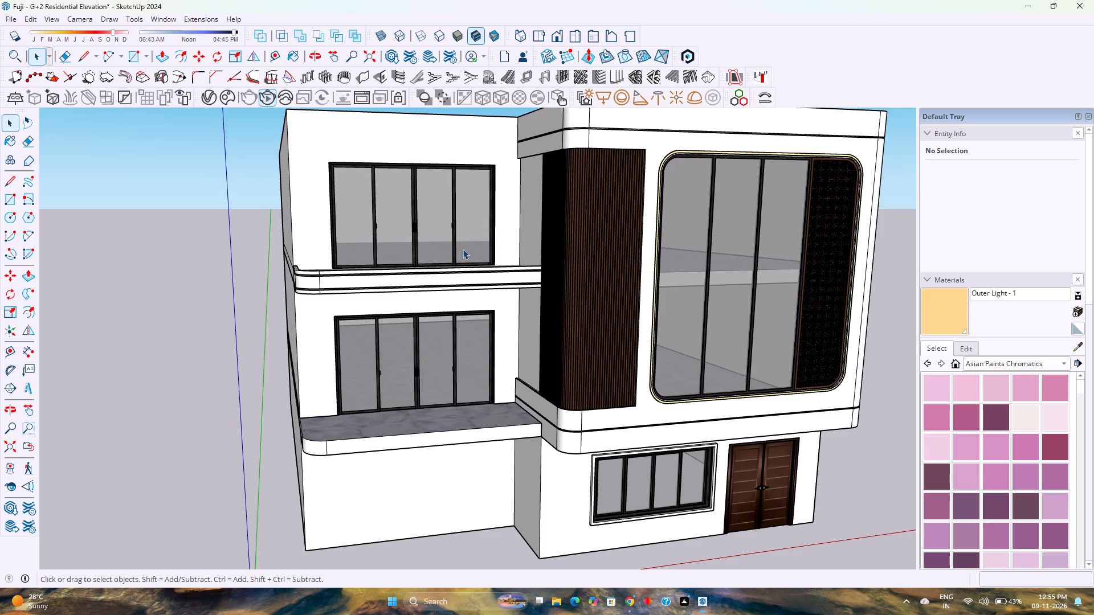
scroll(464, 249, up, 1)
scroll(464, 249, down, 3)
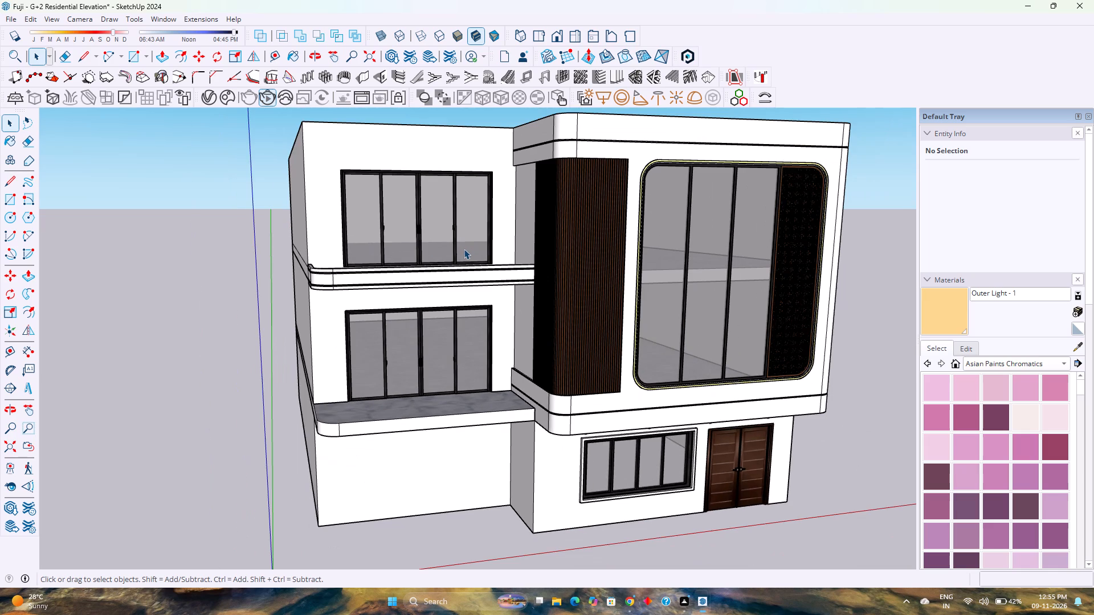
scroll(467, 243, down, 1)
scroll(436, 335, up, 3)
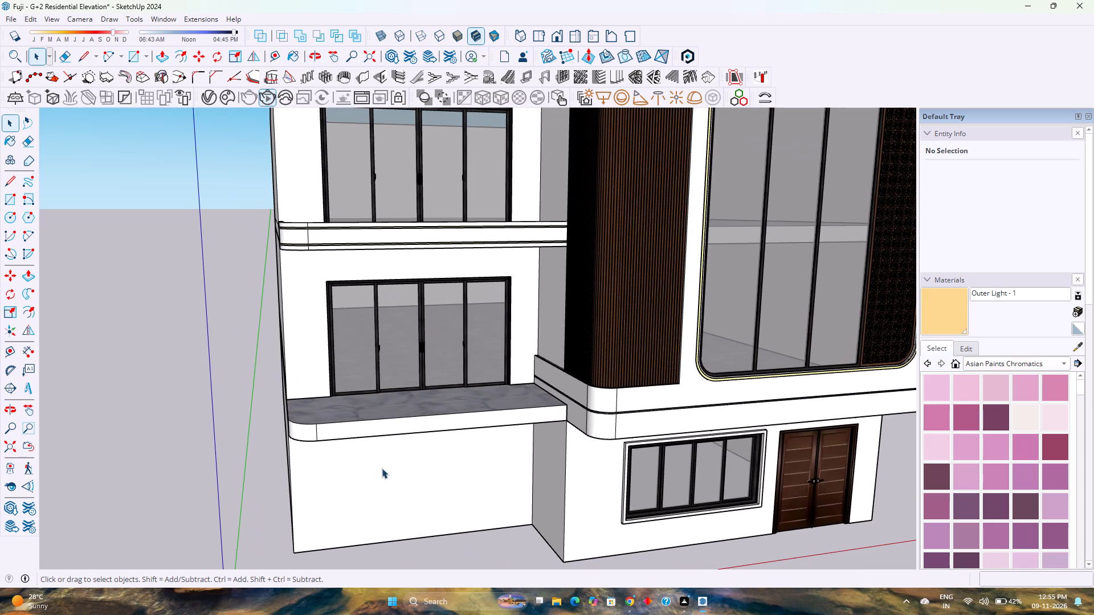
scroll(369, 440, down, 3)
Open the building group and the nested first-floor balcony slab group for editing.
double_click(367, 427)
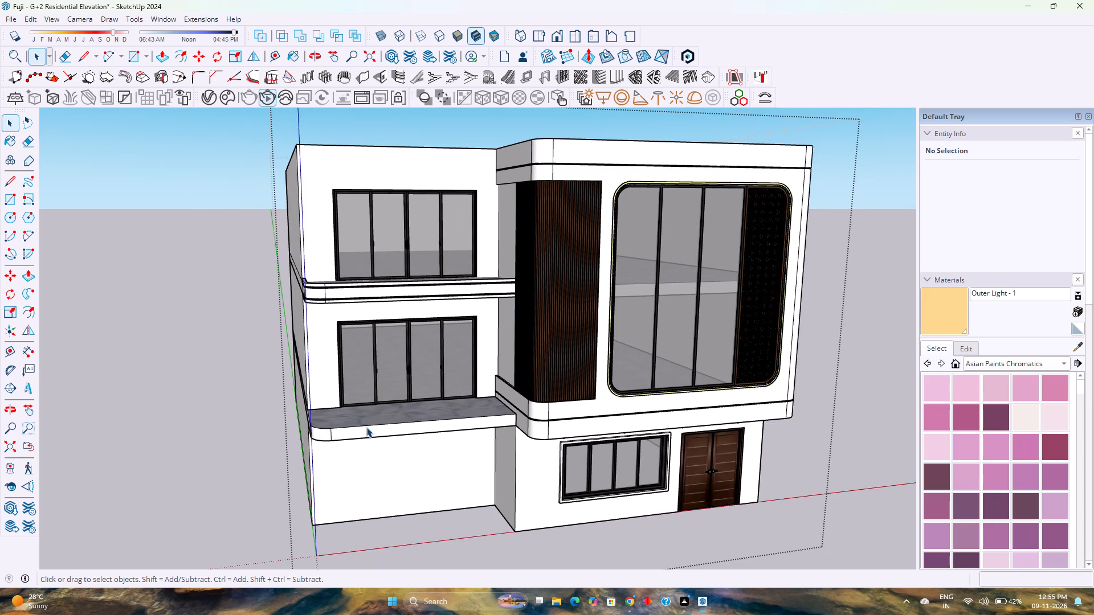
scroll(366, 427, up, 3)
middle_drag(366, 427, 345, 508)
scroll(344, 481, down, 7)
middle_drag(319, 510, 367, 498)
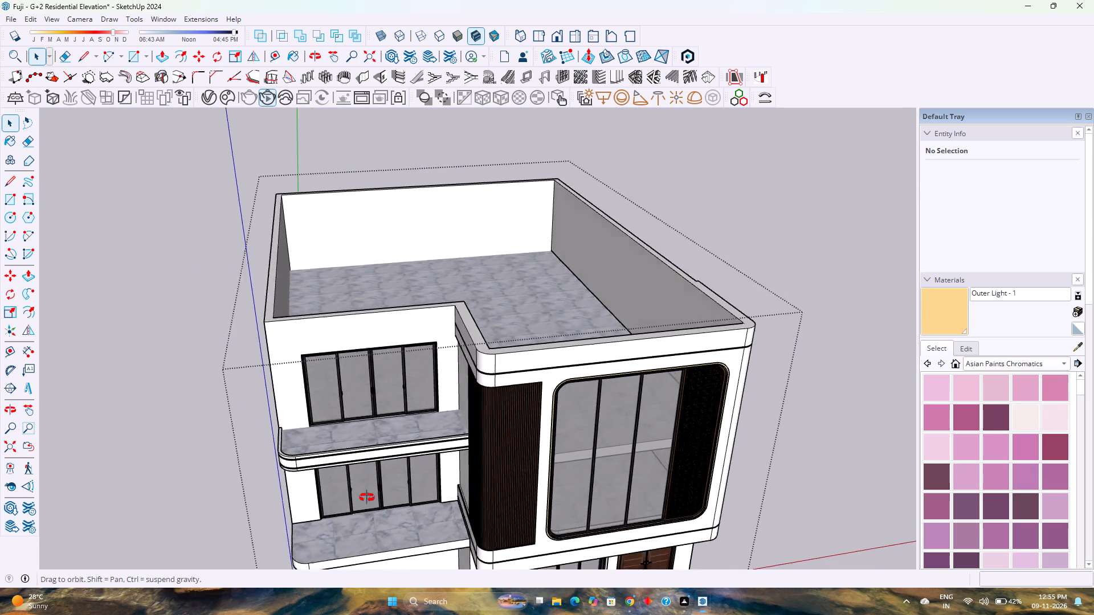
middle_drag(367, 498, 464, 446)
scroll(470, 439, down, 3)
scroll(439, 499, up, 5)
middle_drag(451, 497, 449, 513)
middle_click(450, 513)
scroll(450, 513, up, 1)
middle_click(450, 513)
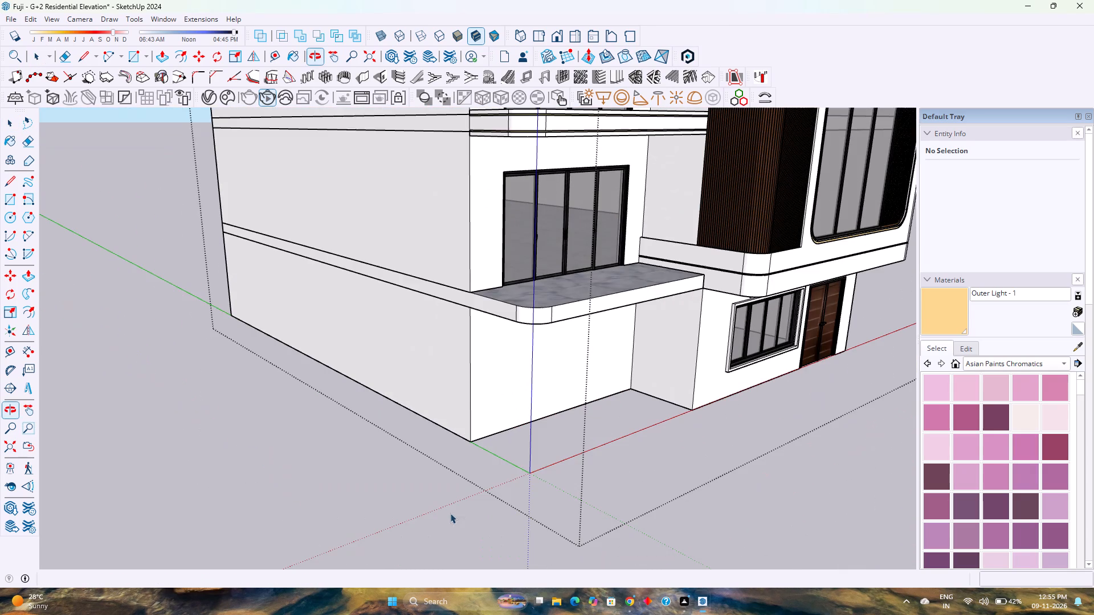
scroll(582, 295, up, 3)
scroll(525, 313, up, 1)
click(524, 313)
double_click(524, 314)
click(524, 313)
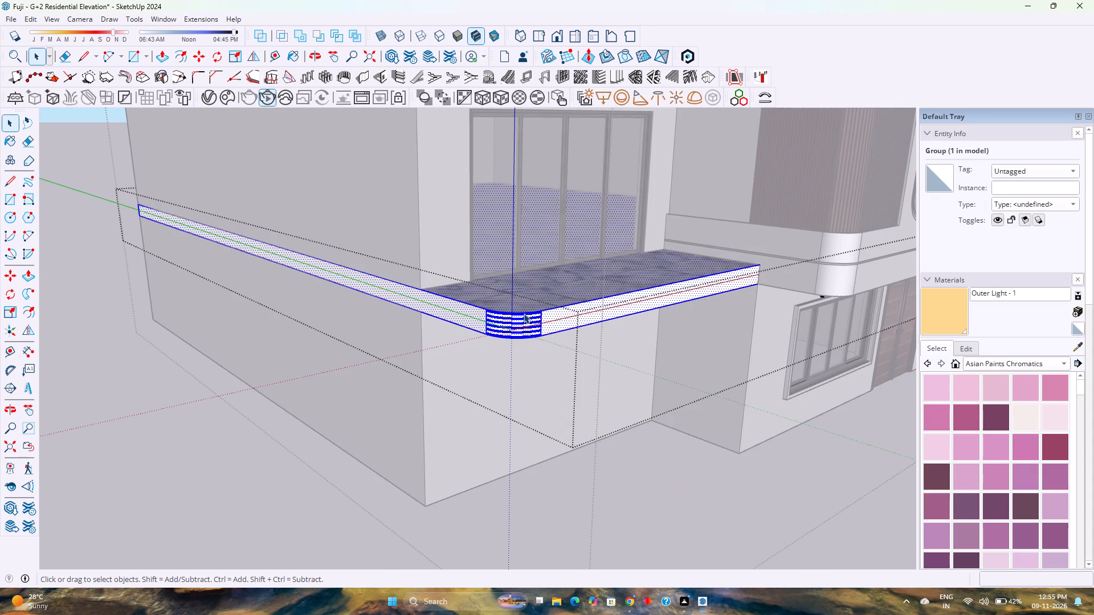
Offset the balcony slab's front, rounded-corner and side top edges 3" inward across the marble floor.
scroll(525, 313, up, 3)
click(525, 313)
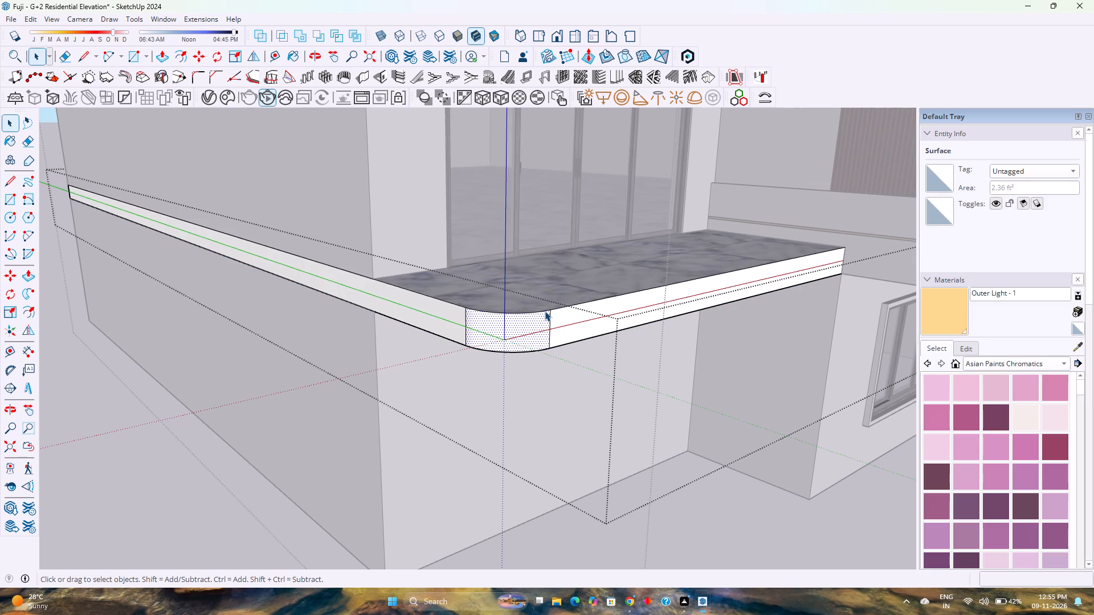
middle_drag(545, 313, 550, 346)
middle_click(550, 346)
scroll(526, 305, up, 1)
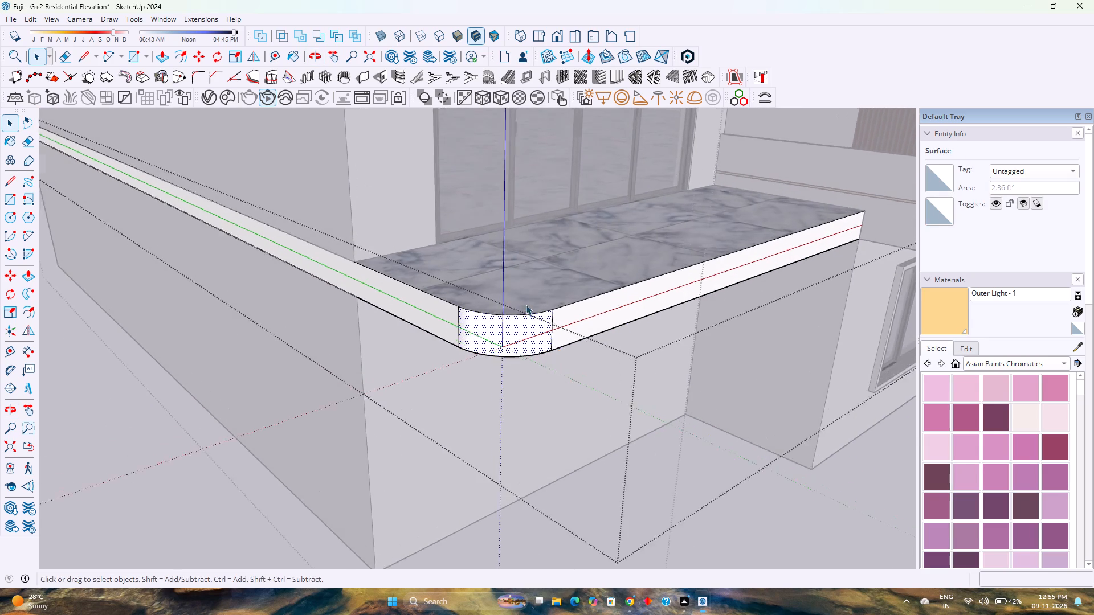
scroll(526, 305, up, 5)
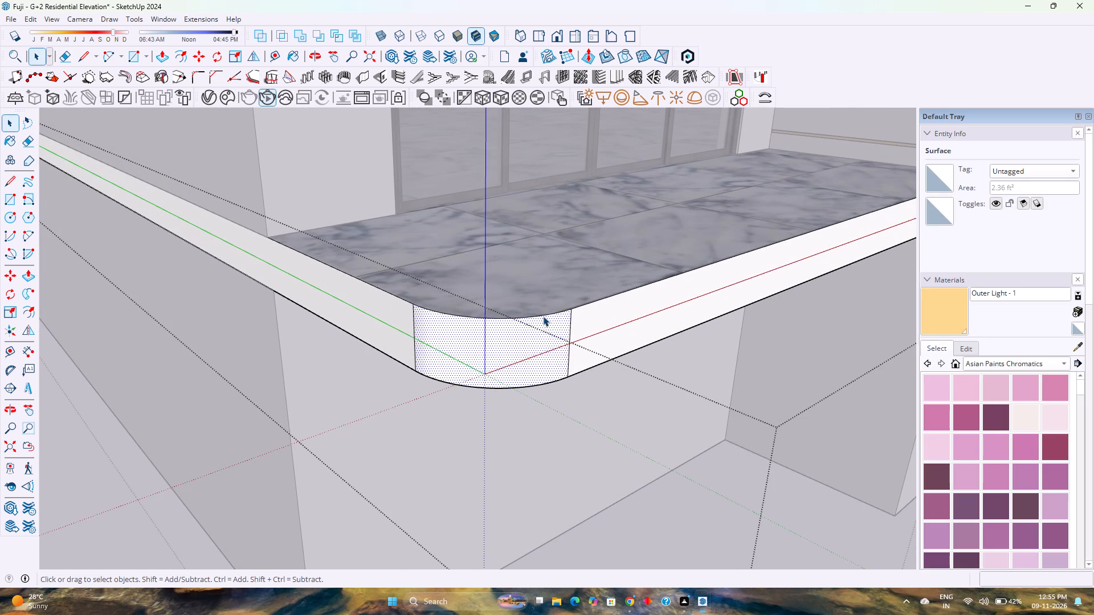
click(543, 316)
ctrl+click(600, 297)
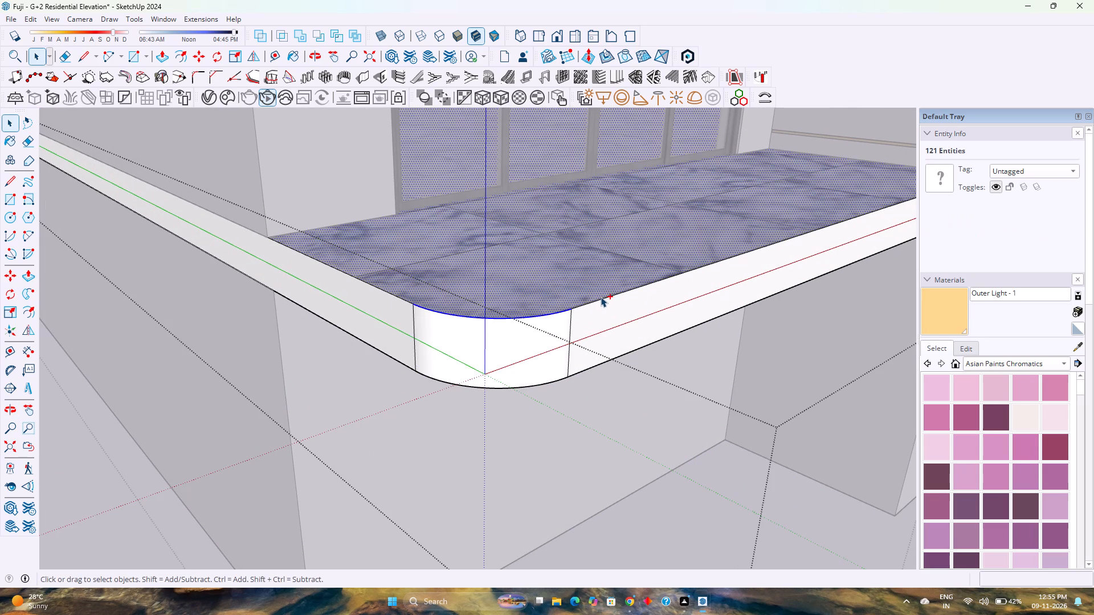
click(603, 298)
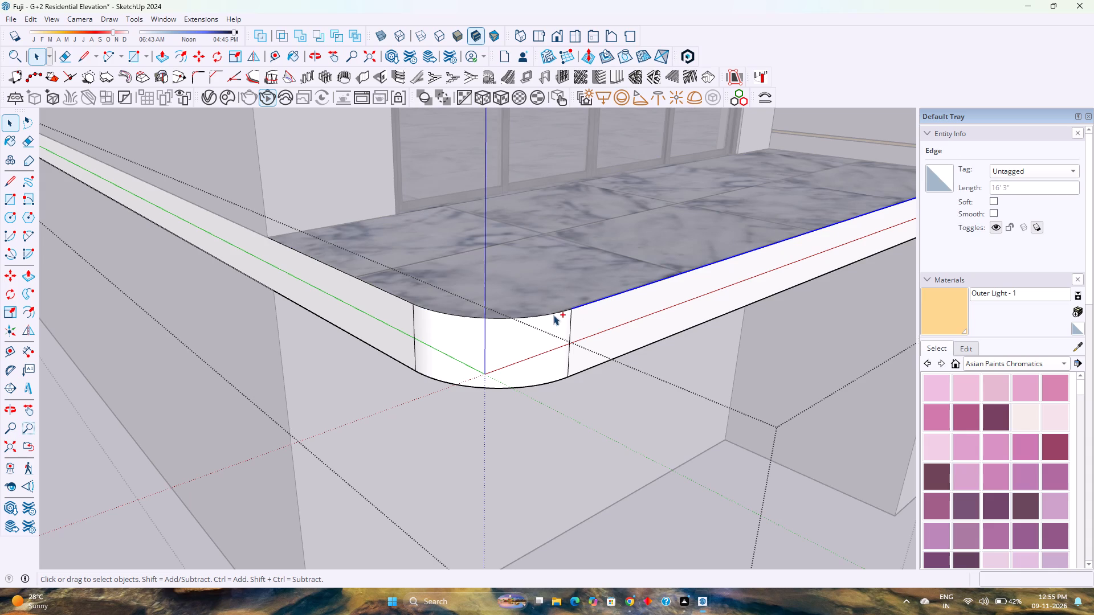
ctrl+click(556, 313)
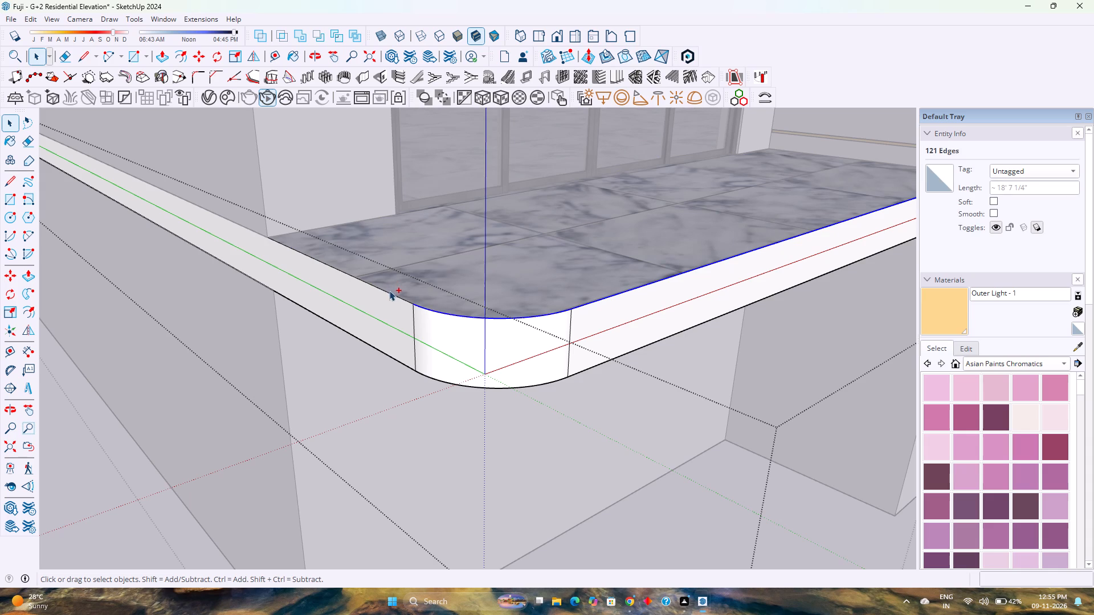
ctrl+click(392, 293)
middle_drag(401, 298, 332, 336)
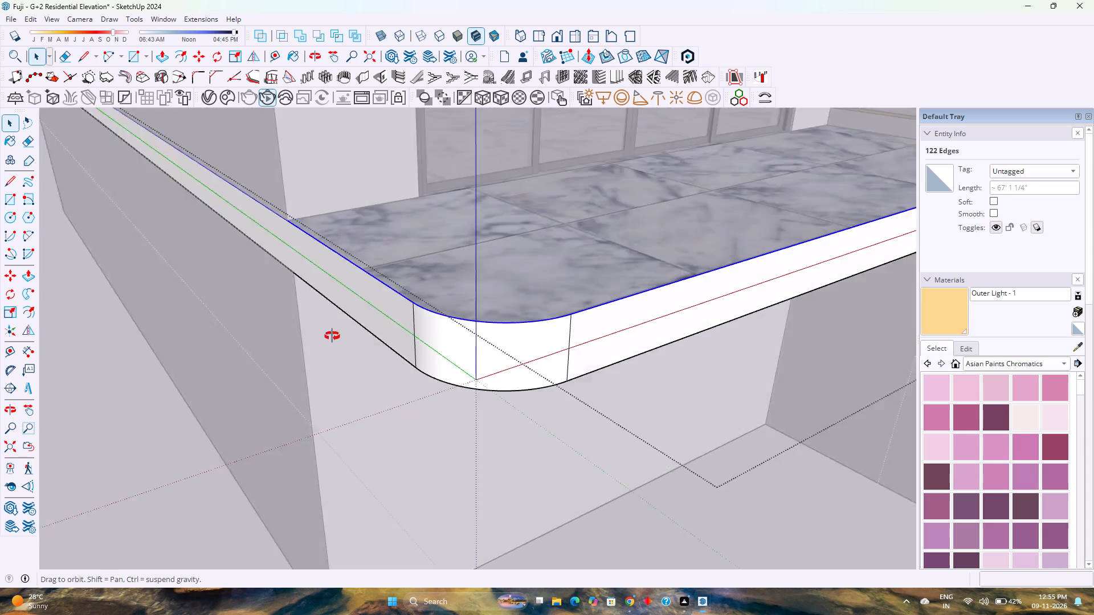
middle_drag(332, 336, 319, 342)
scroll(319, 342, down, 7)
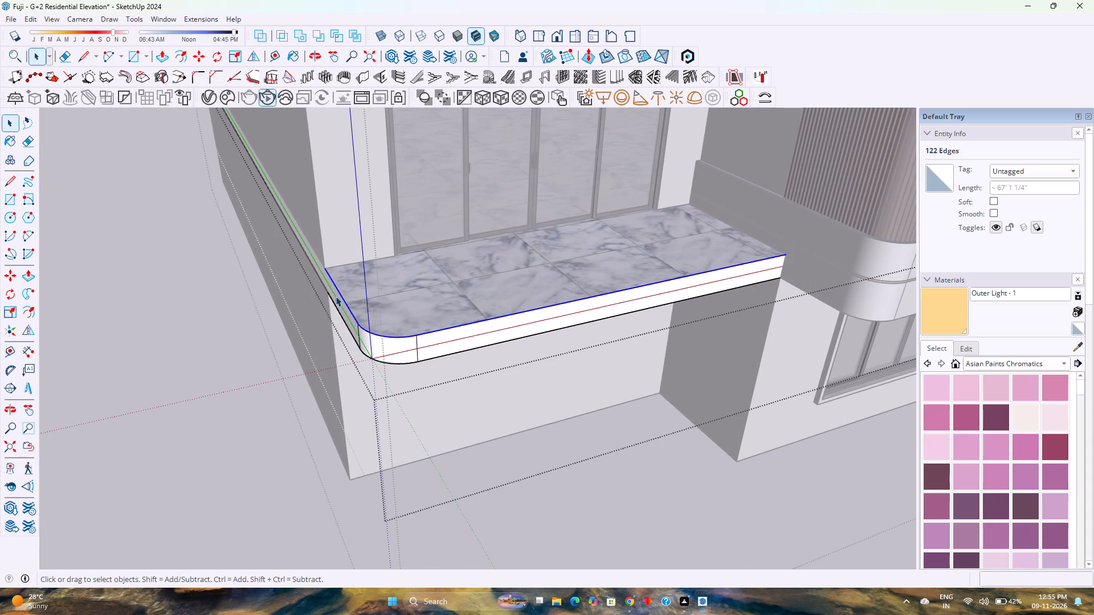
click(179, 58)
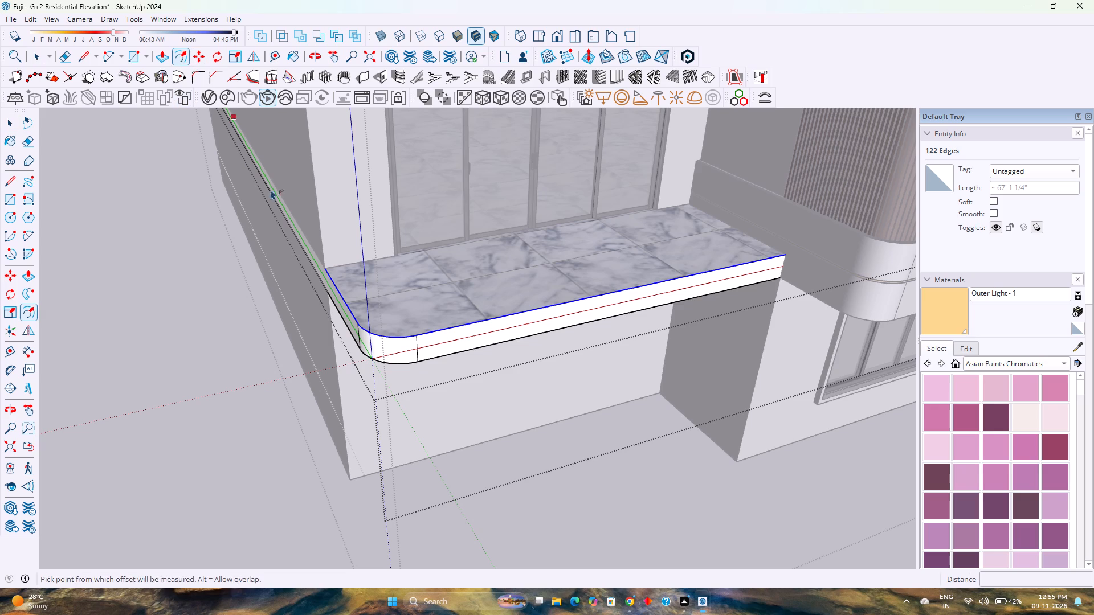
click(349, 289)
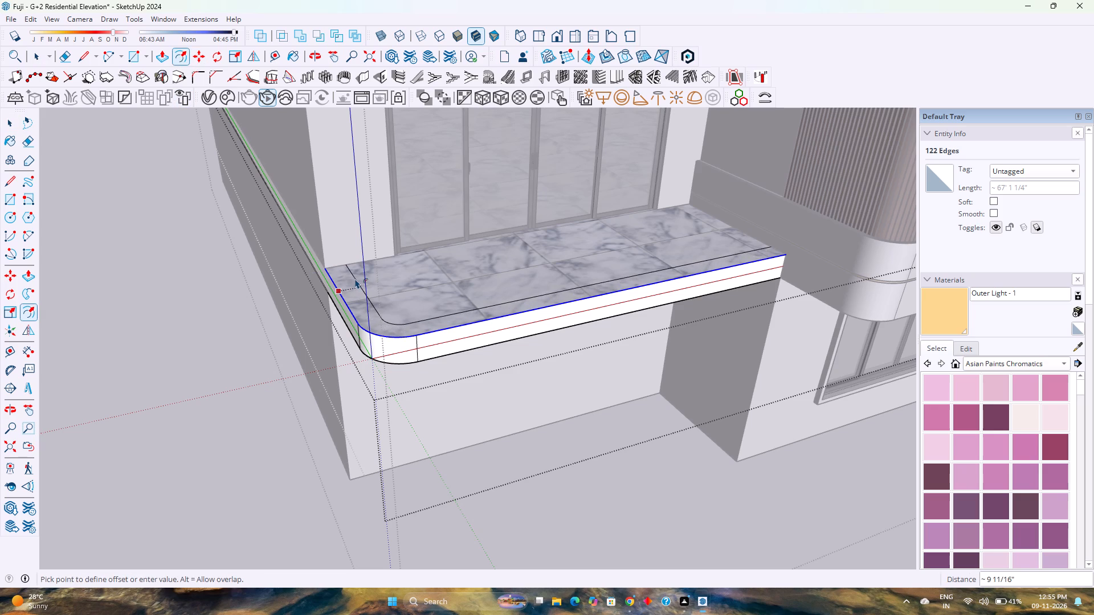
key(6)
key(BackSpace)
key(3)
key(Return)
Close the offset strip with a 3" line at the side wall corner and another at the far end of the front edge.
scroll(355, 278, up, 4)
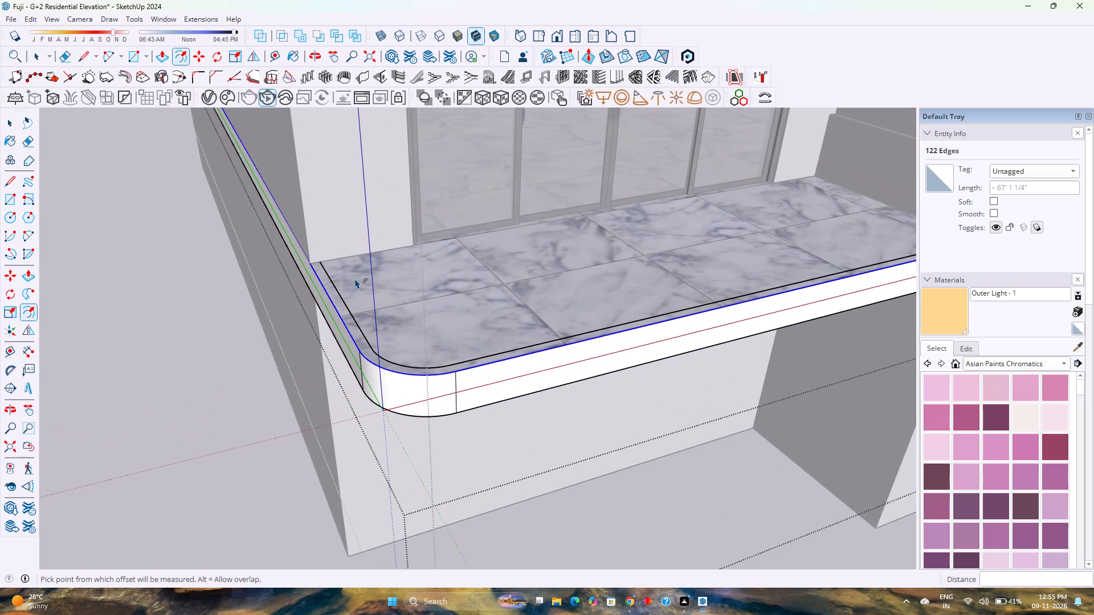
key(l)
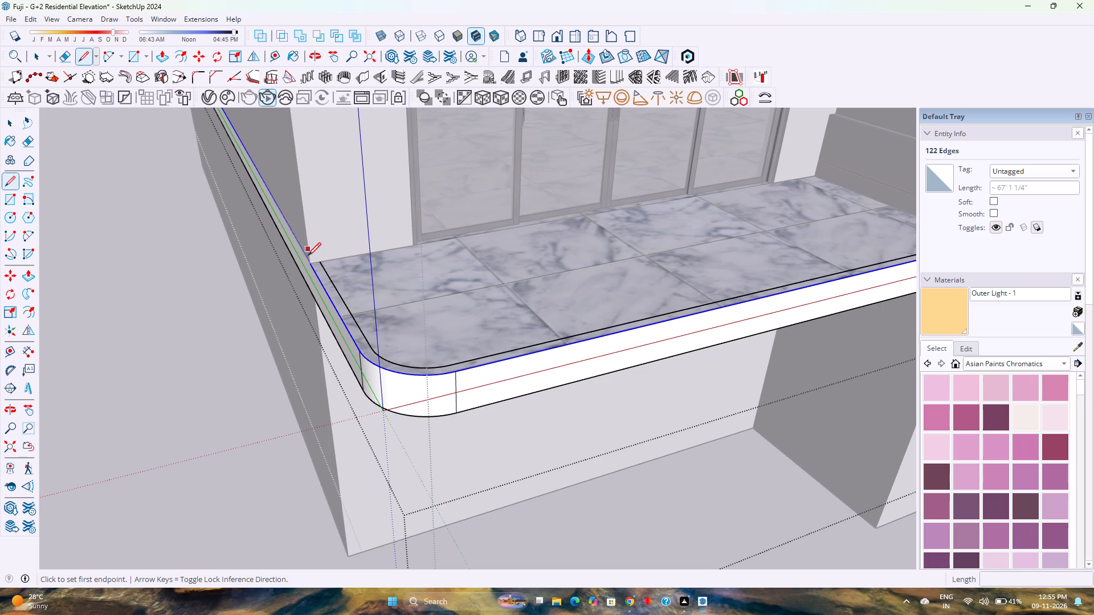
click(311, 261)
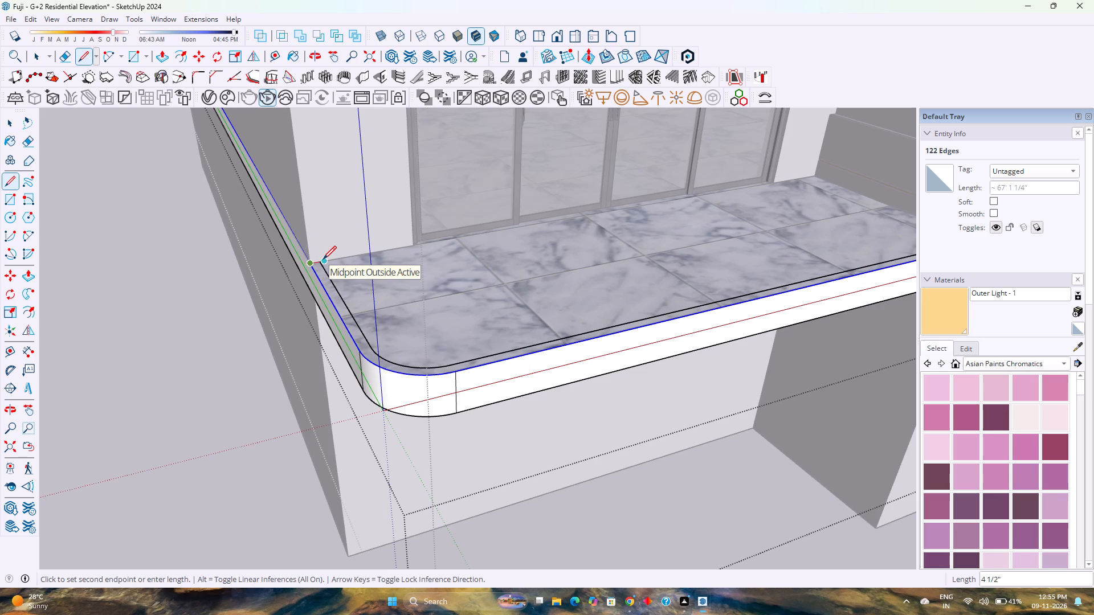
scroll(323, 259, up, 9)
click(324, 259)
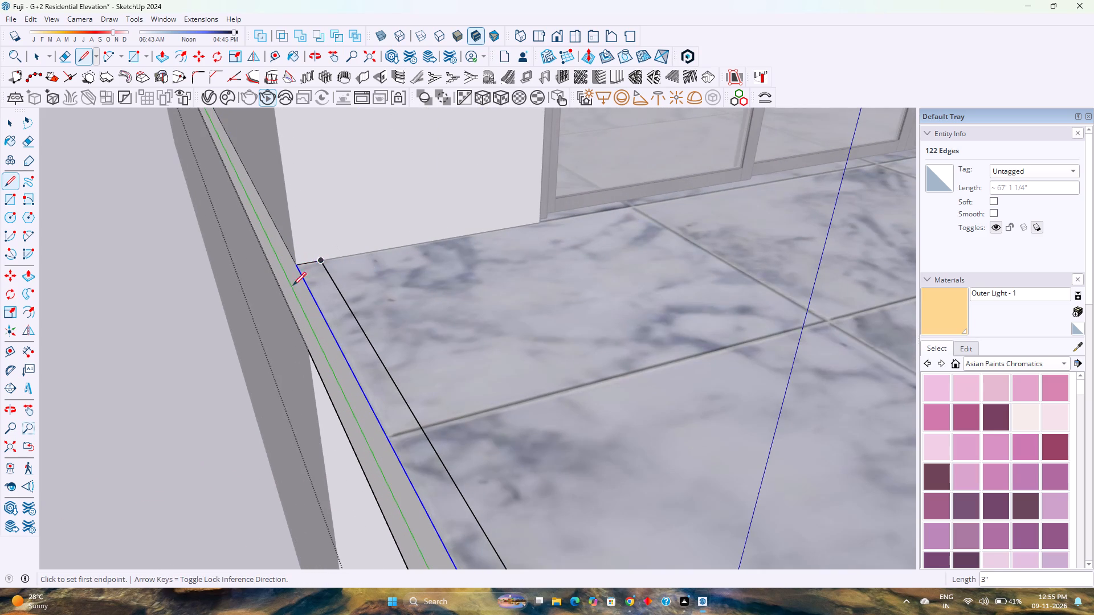
scroll(277, 295, down, 15)
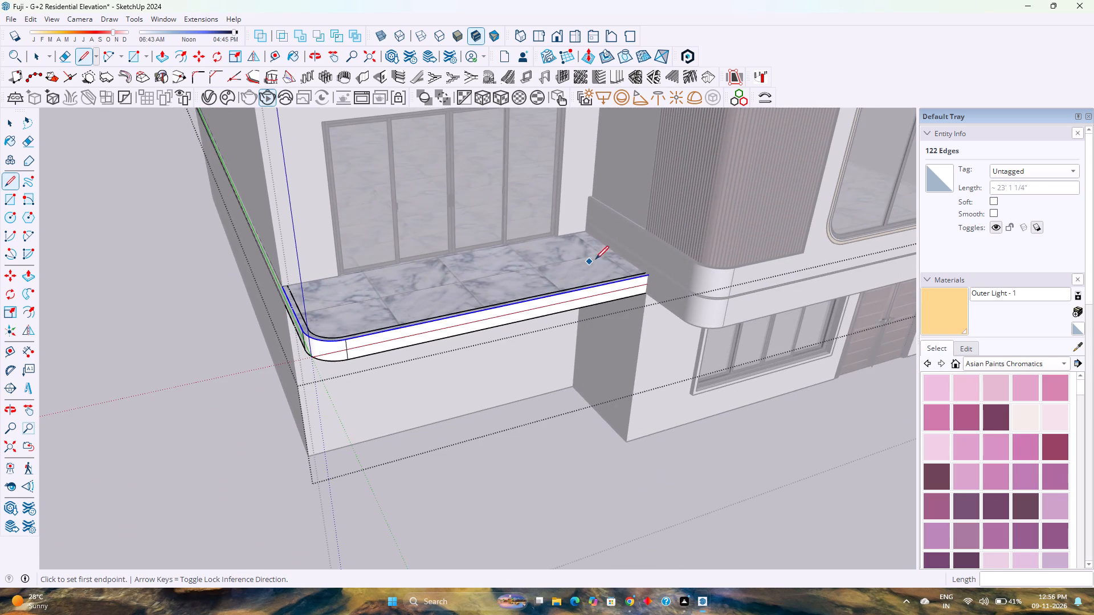
scroll(641, 276, up, 15)
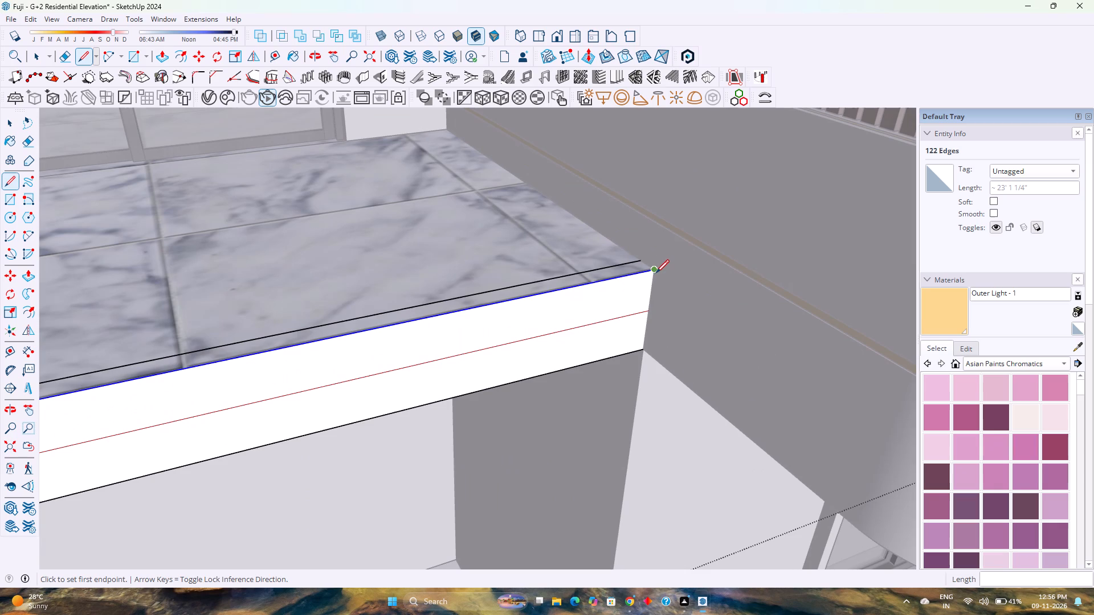
click(656, 271)
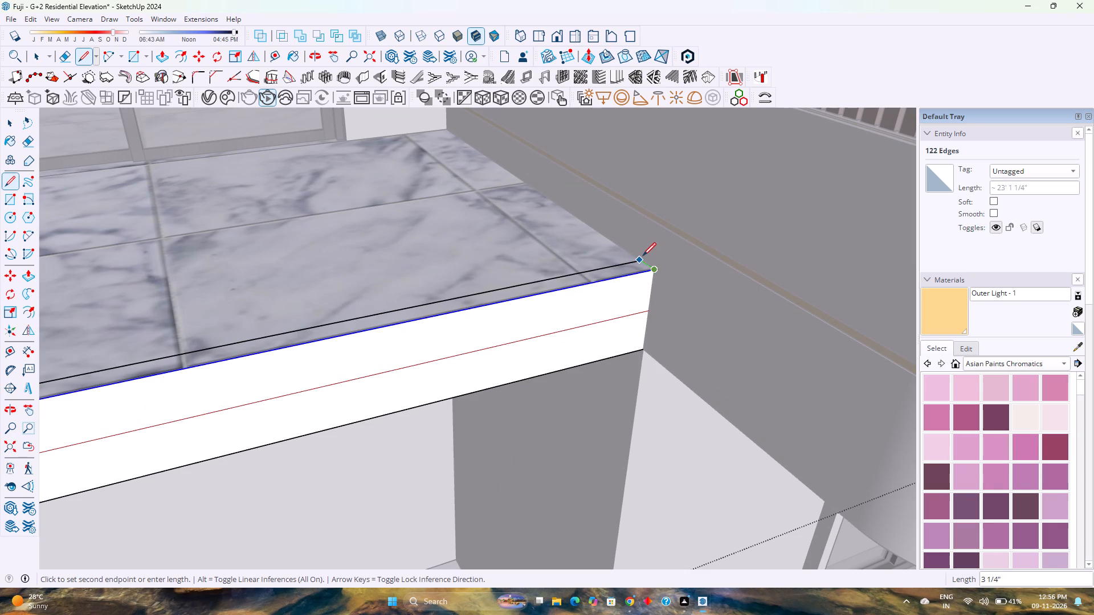
scroll(641, 256, up, 15)
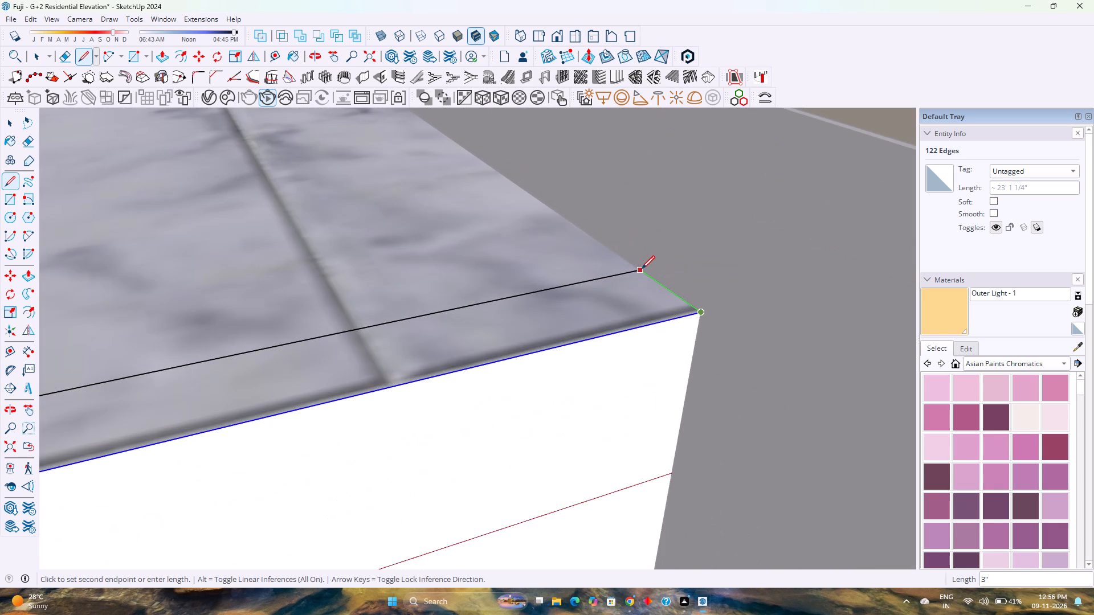
key(3)
key(Return)
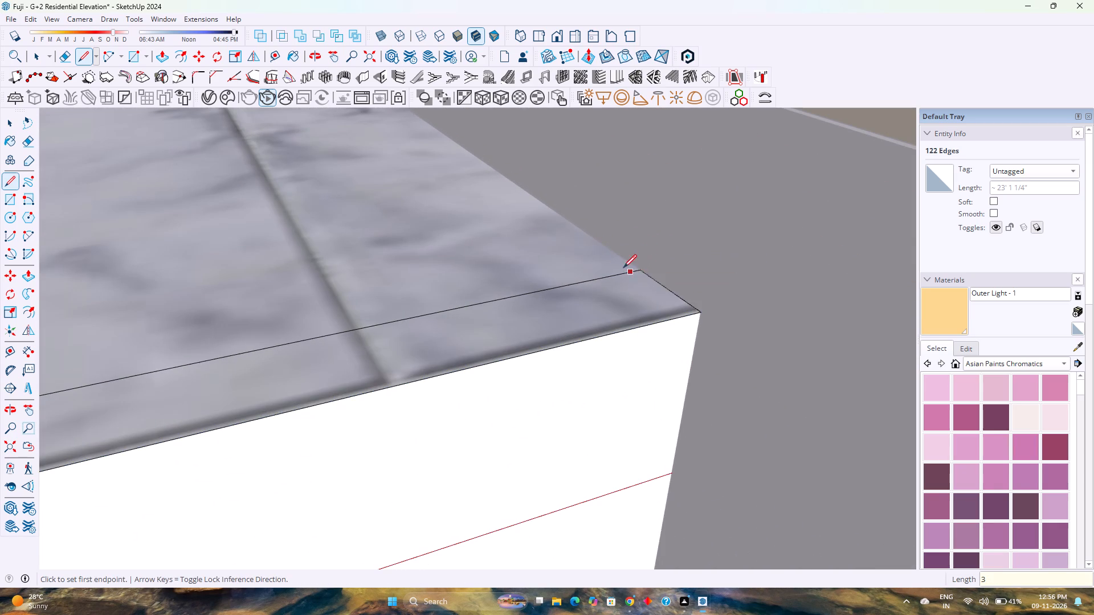
Replace the marble on the narrow border strip of the balcony floor with the default material.
key(space)
click(556, 304)
scroll(556, 304, down, 5)
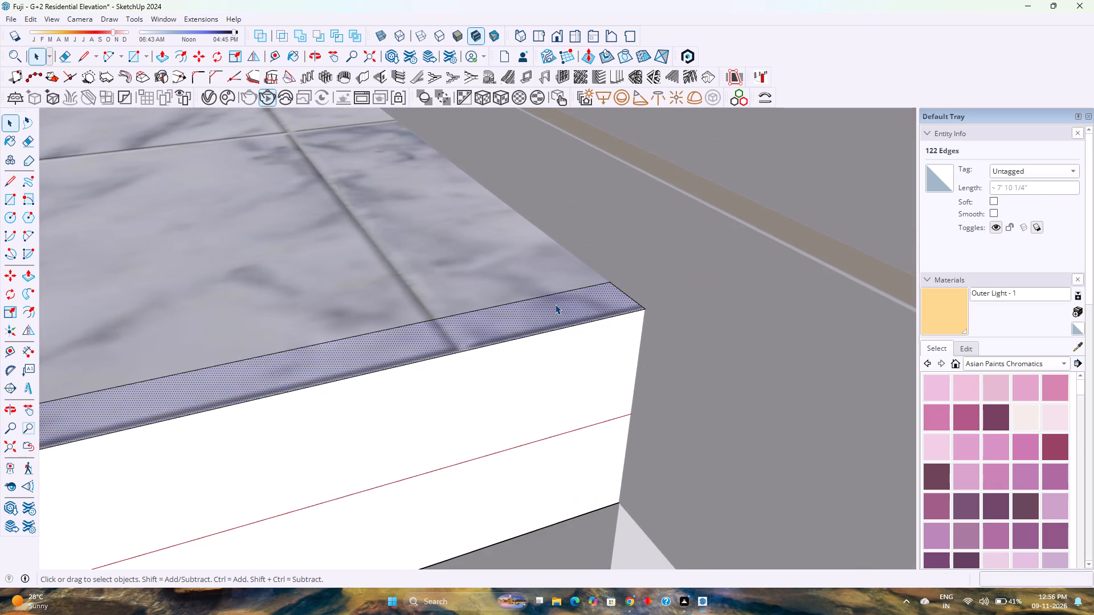
scroll(555, 304, down, 5)
click(941, 172)
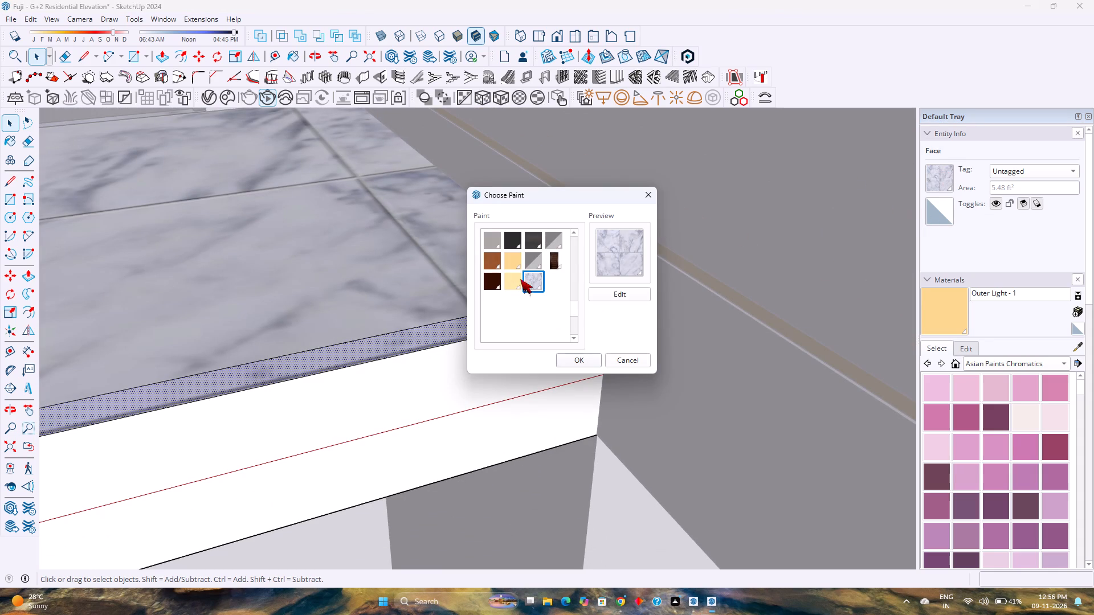
scroll(522, 279, up, 20)
scroll(522, 279, up, 3)
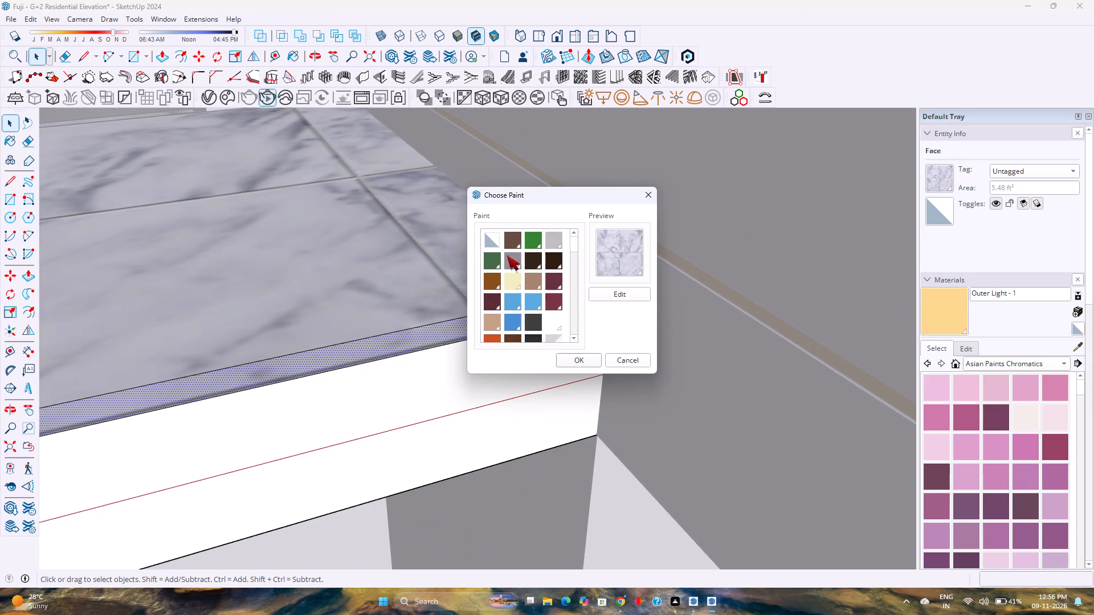
click(497, 240)
click(582, 355)
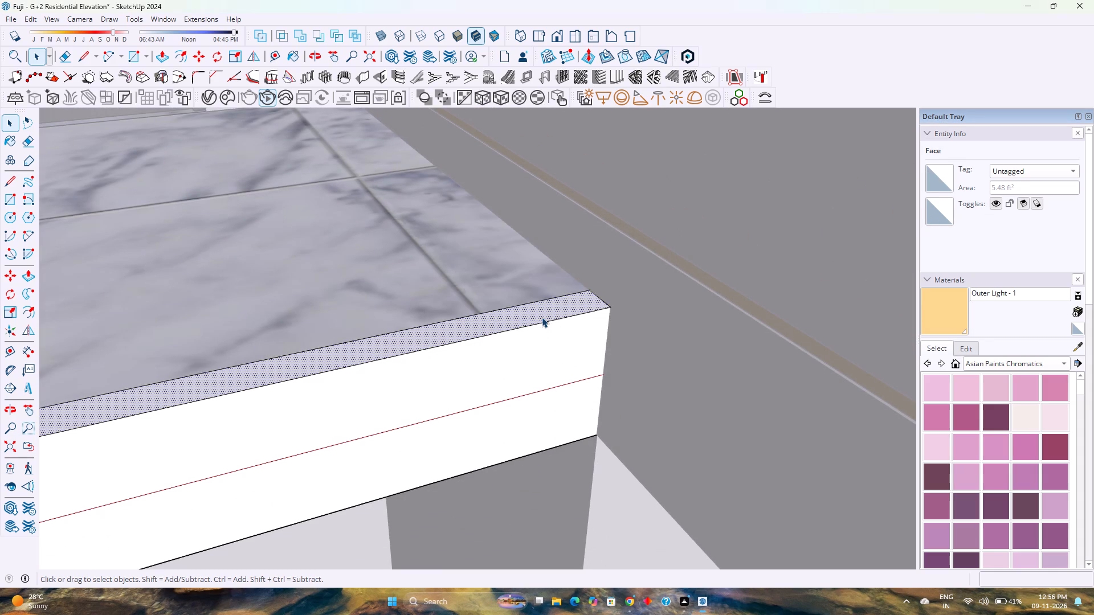
Push/Pull the border strip upward 3" to form a raised curb along the balcony edge.
key(p)
click(541, 316)
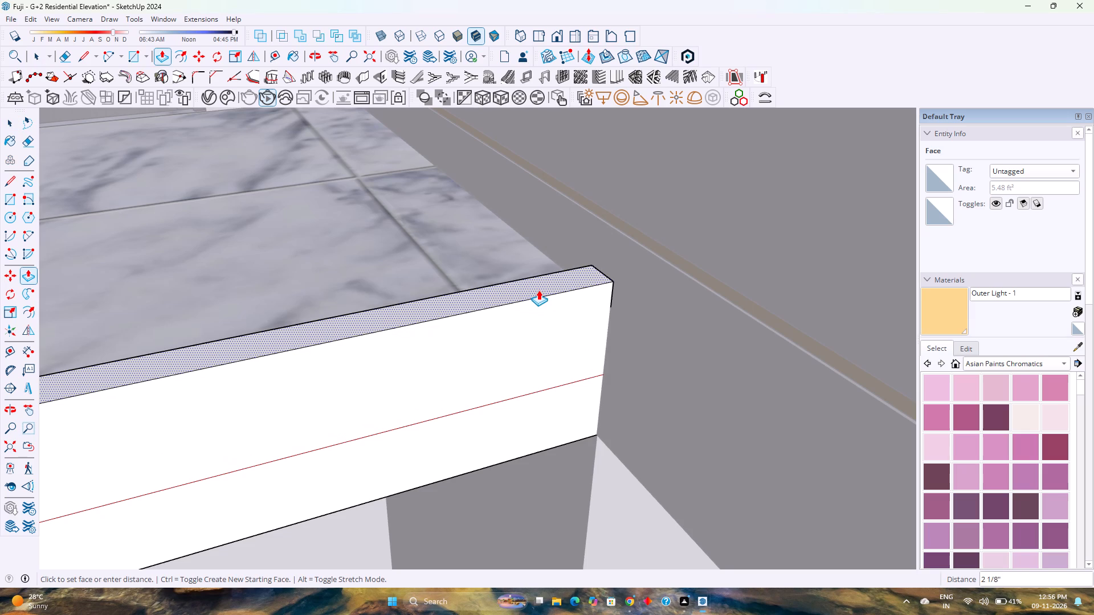
key(3)
key(Return)
scroll(566, 307, down, 7)
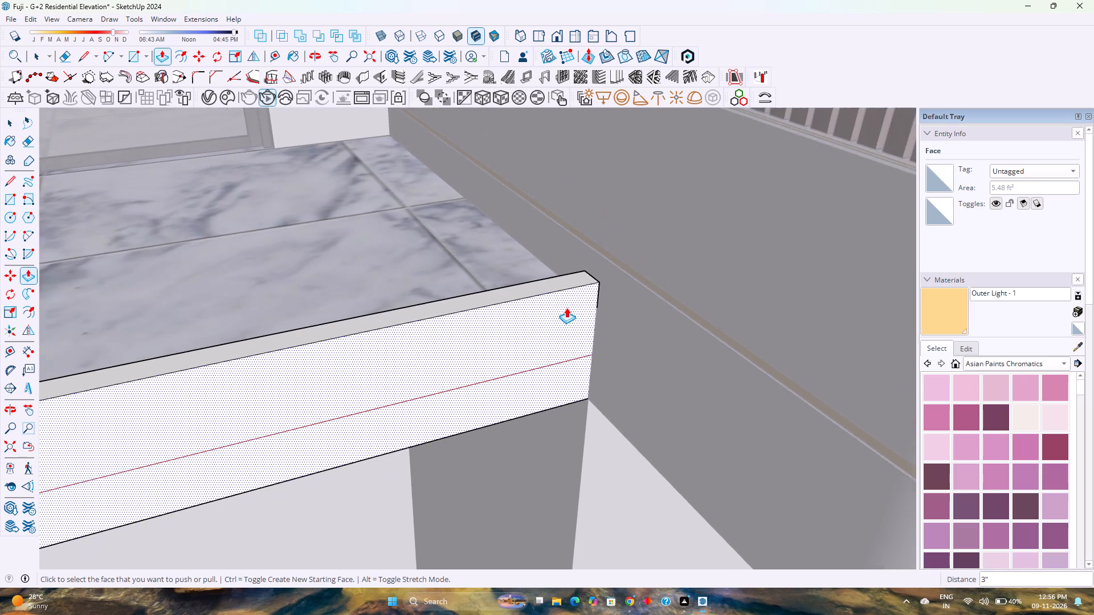
Draw a 6' line and a 16' 9" line along the walls under the first-floor balcony slab, separating its overhanging underside face.
scroll(566, 307, down, 19)
middle_drag(213, 345, 483, 192)
scroll(488, 190, down, 4)
middle_drag(245, 329, 259, 314)
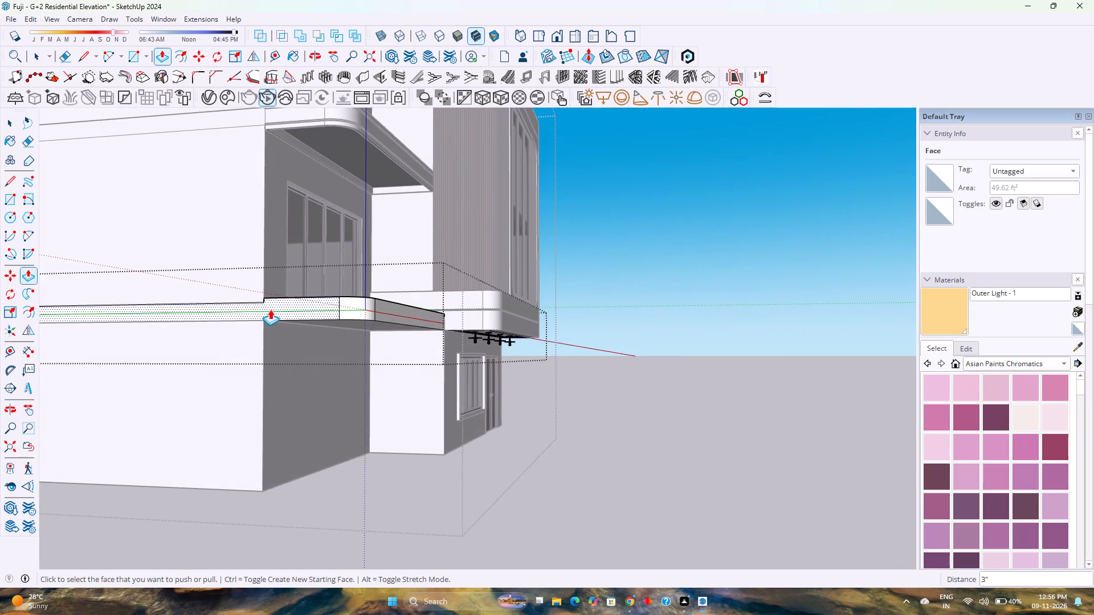
scroll(270, 309, up, 3)
middle_drag(270, 309, 383, 203)
scroll(329, 269, up, 2)
middle_drag(329, 269, 265, 287)
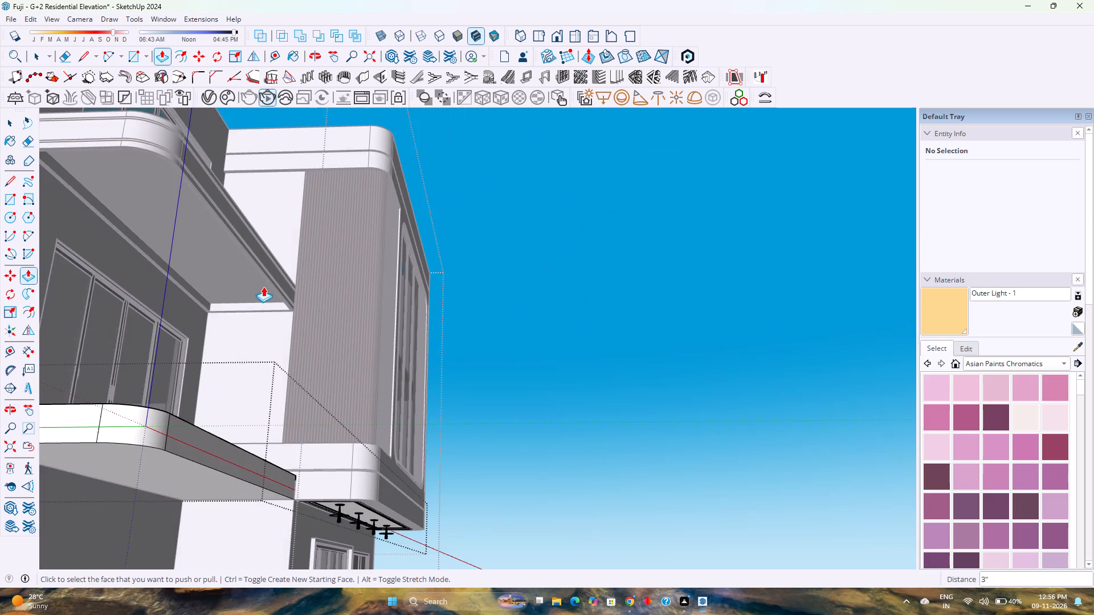
scroll(263, 286, down, 7)
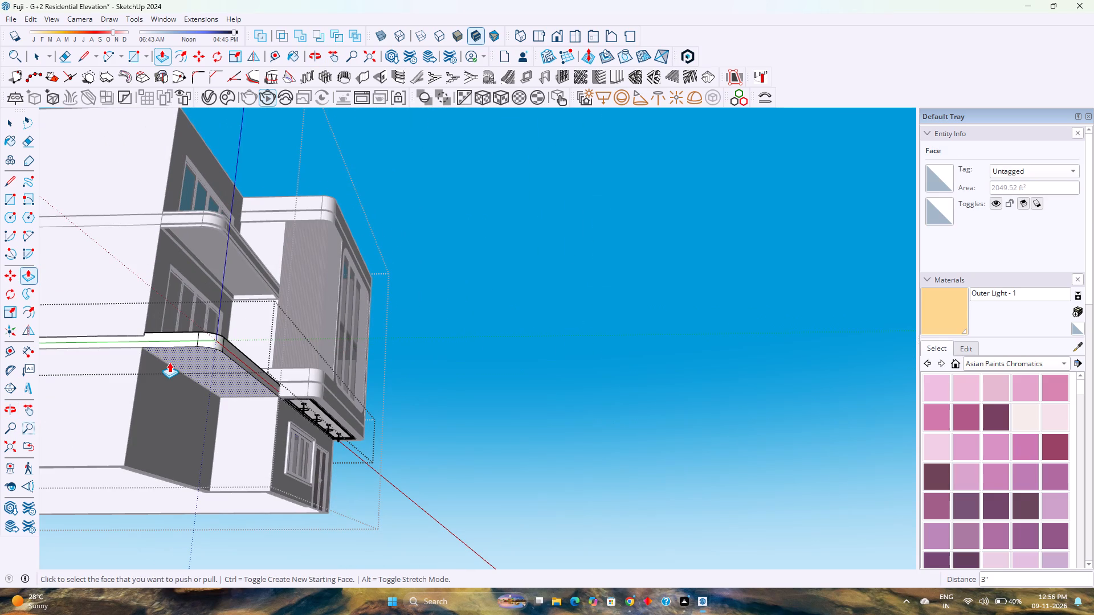
key(l)
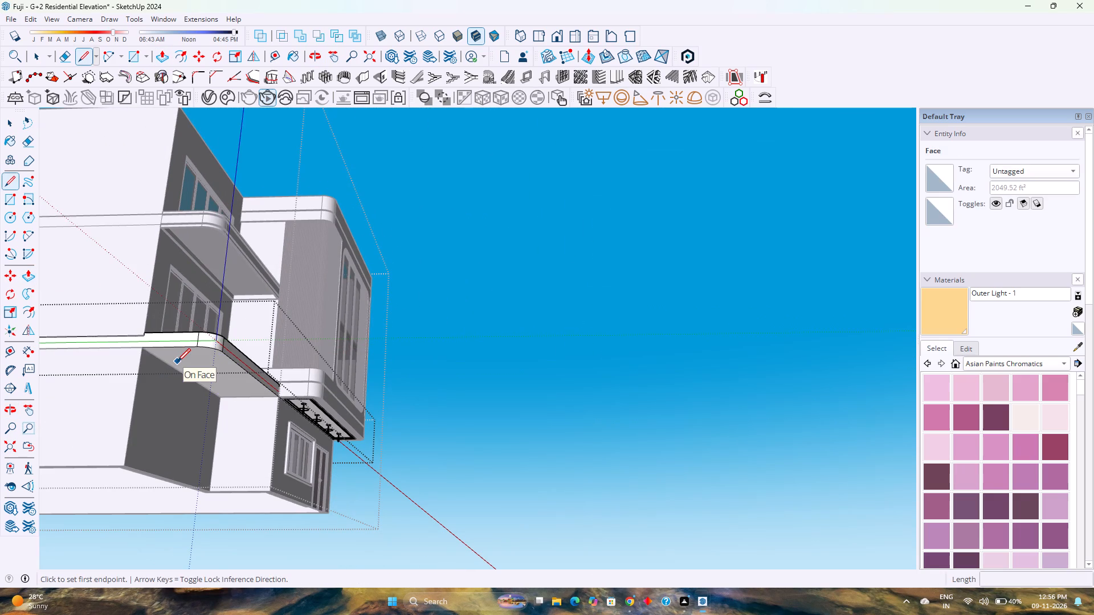
shift+middle_drag(112, 384, 378, 353)
shift+middle_click(378, 353)
scroll(418, 356, up, 2)
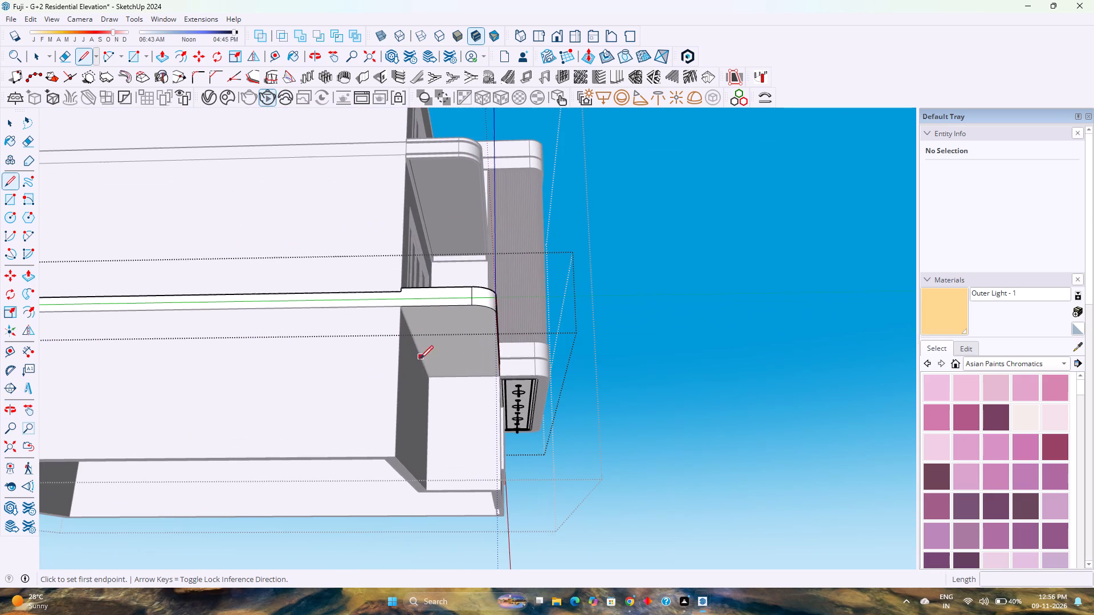
click(432, 374)
click(495, 375)
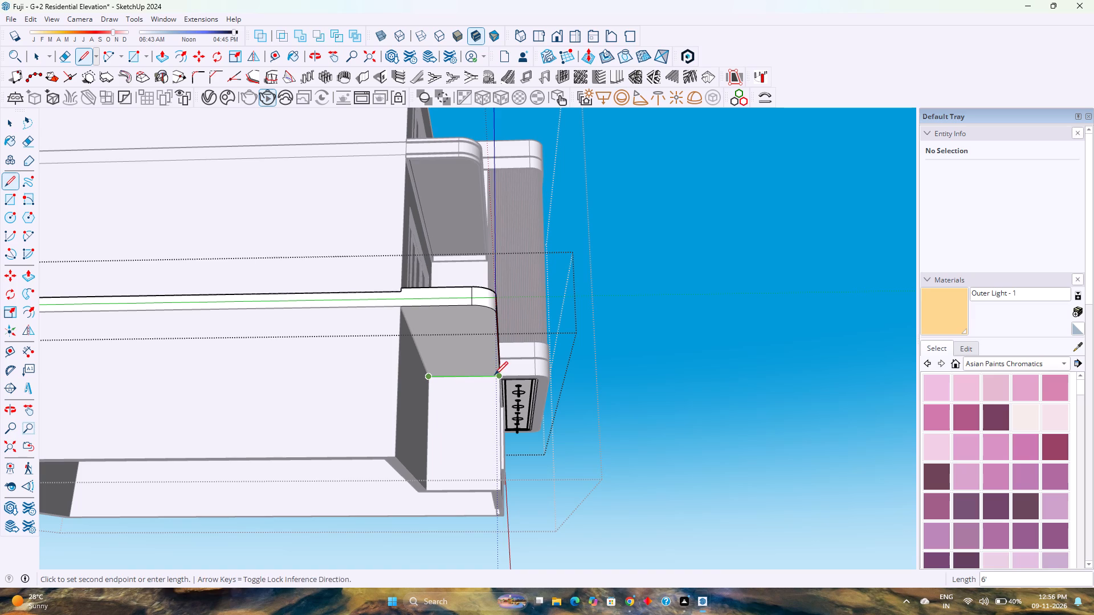
key(Escape)
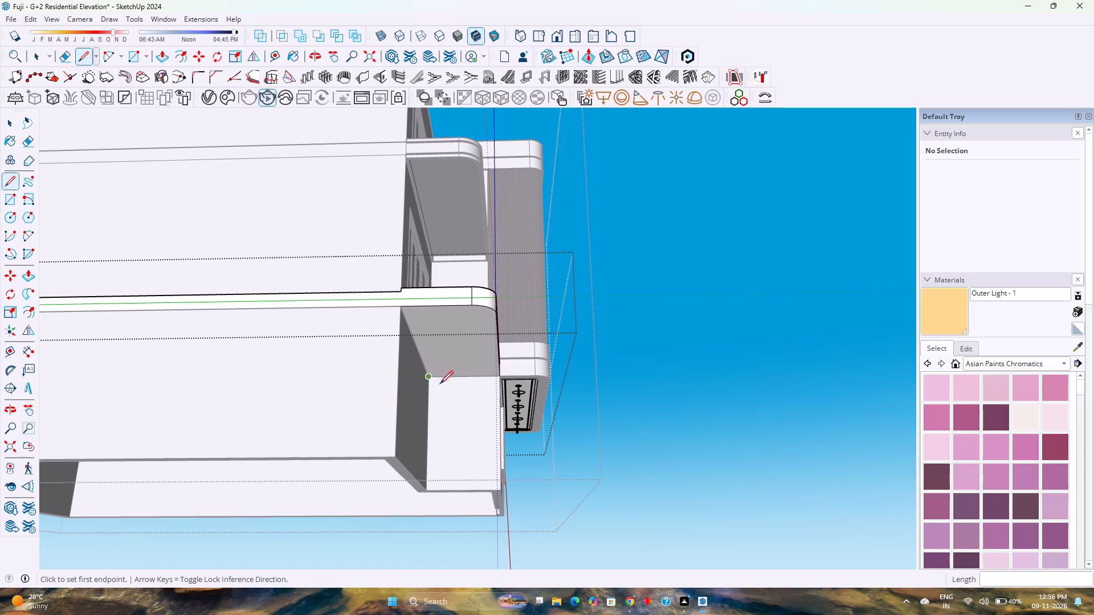
click(432, 376)
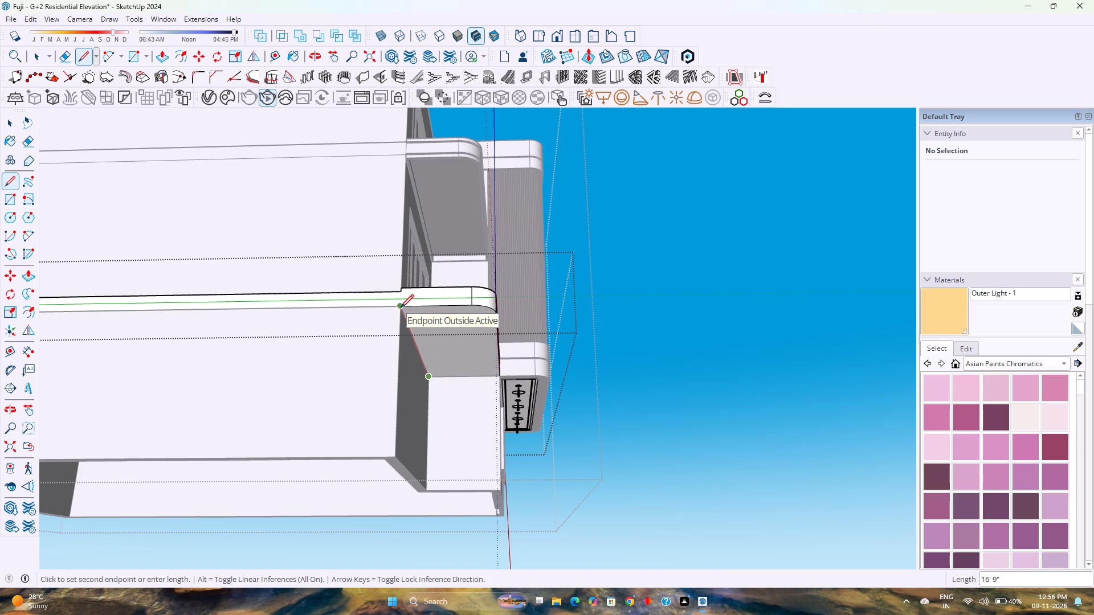
click(401, 307)
scroll(418, 314, up, 6)
middle_drag(422, 327, 297, 306)
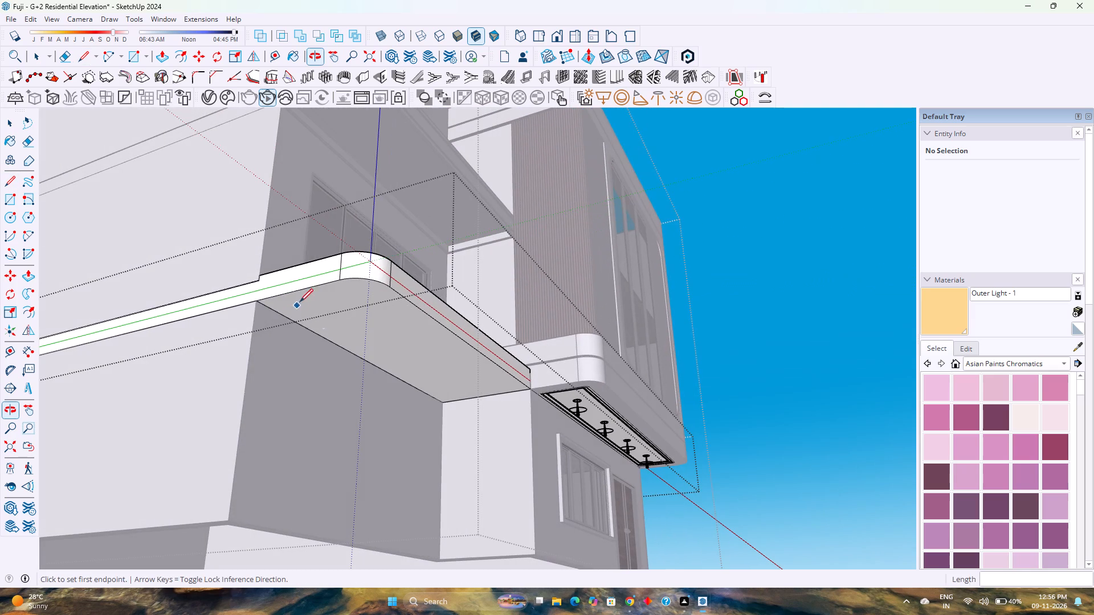
Offset the outline of the balcony overhang's underside face 3" inward.
key(space)
click(336, 298)
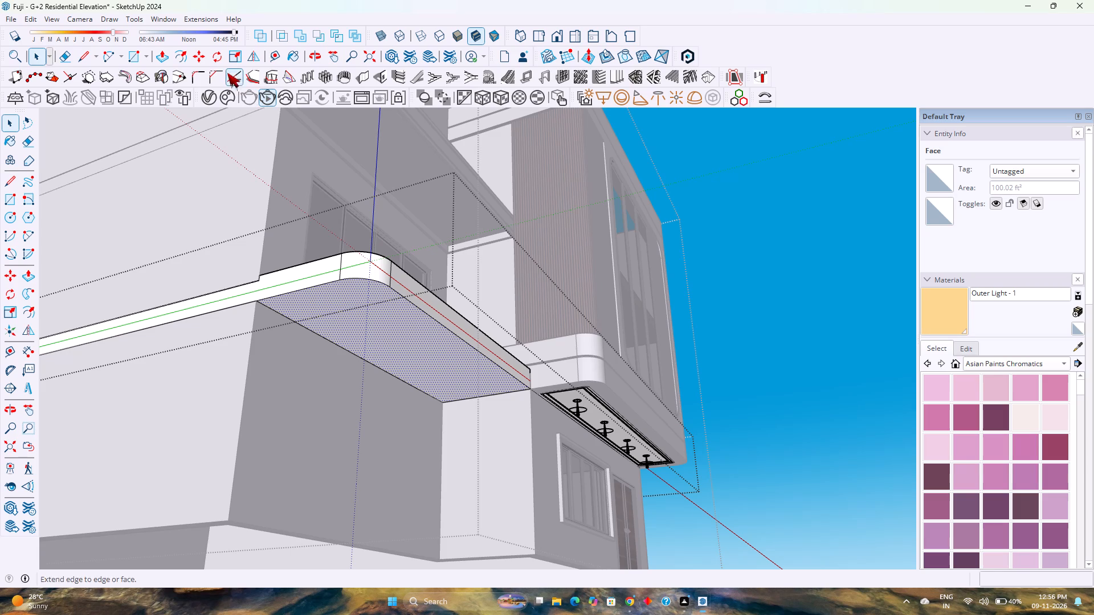
click(179, 54)
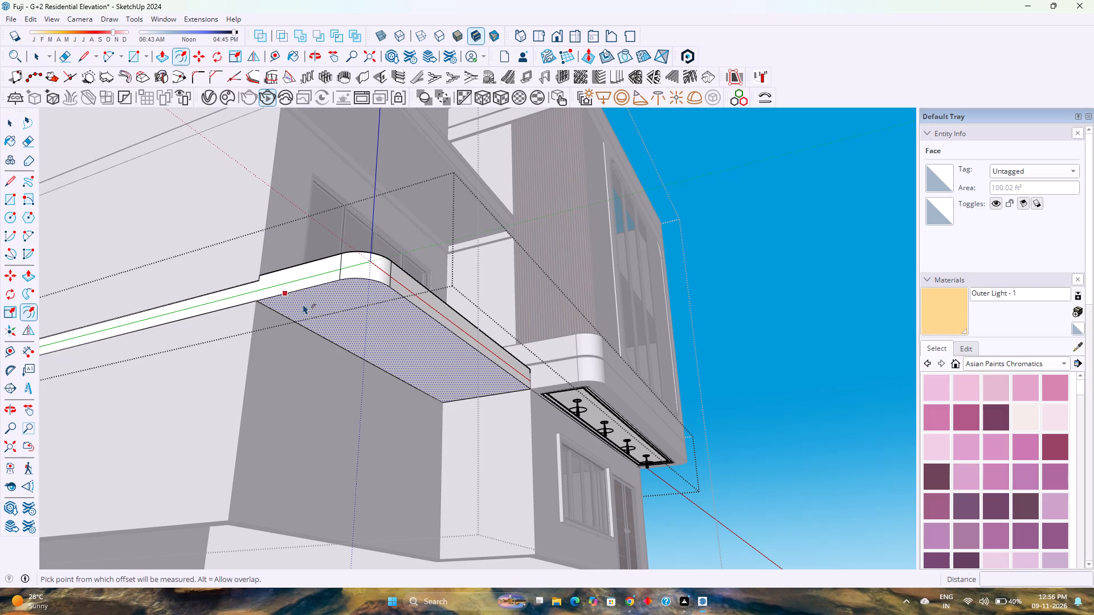
click(300, 301)
key(3)
key(Return)
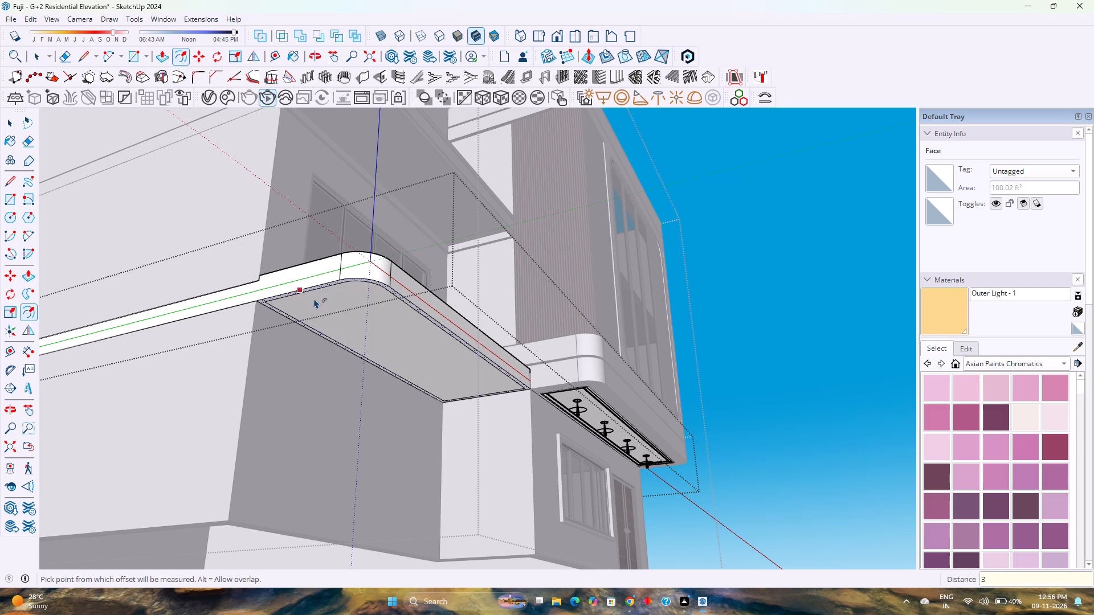
Push/Pull the narrow border strip on the balcony's underside 3" downward.
scroll(317, 299, up, 1)
middle_drag(317, 299, 311, 245)
key(p)
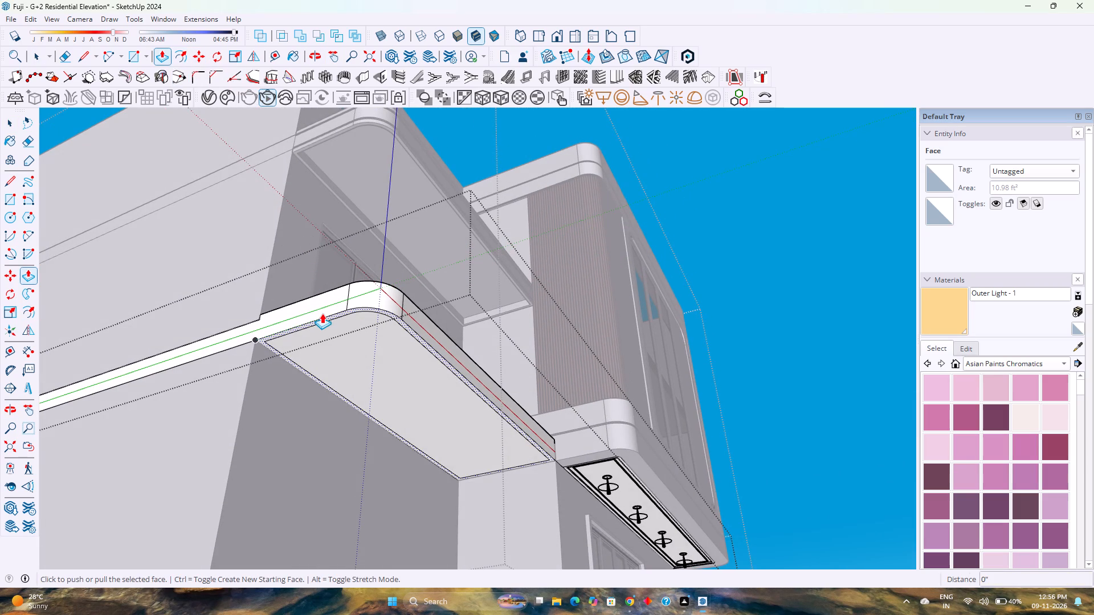
click(326, 319)
key(3)
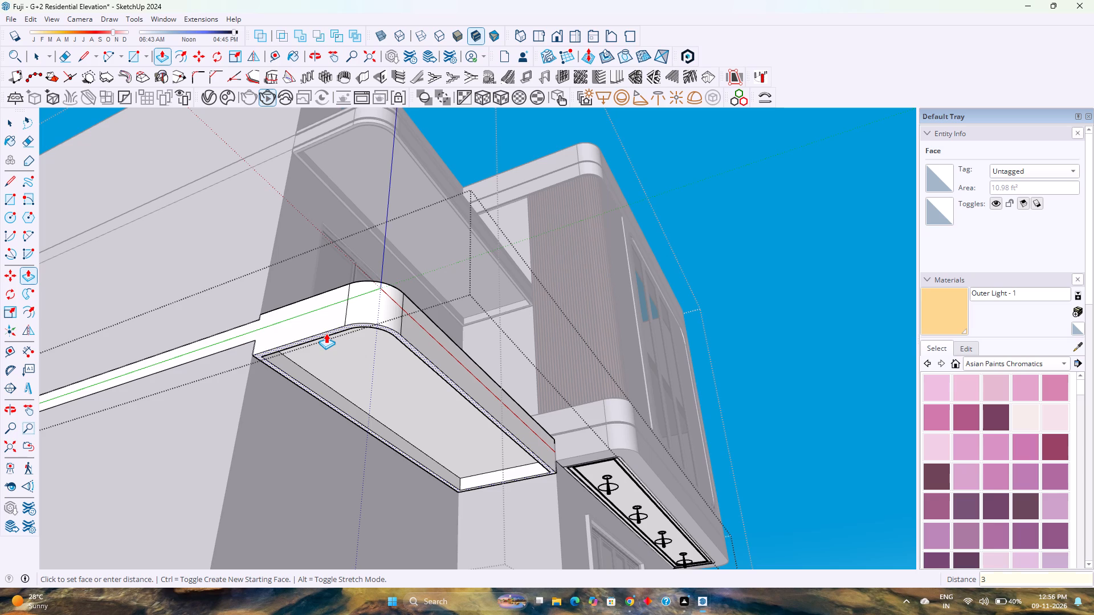
key(Return)
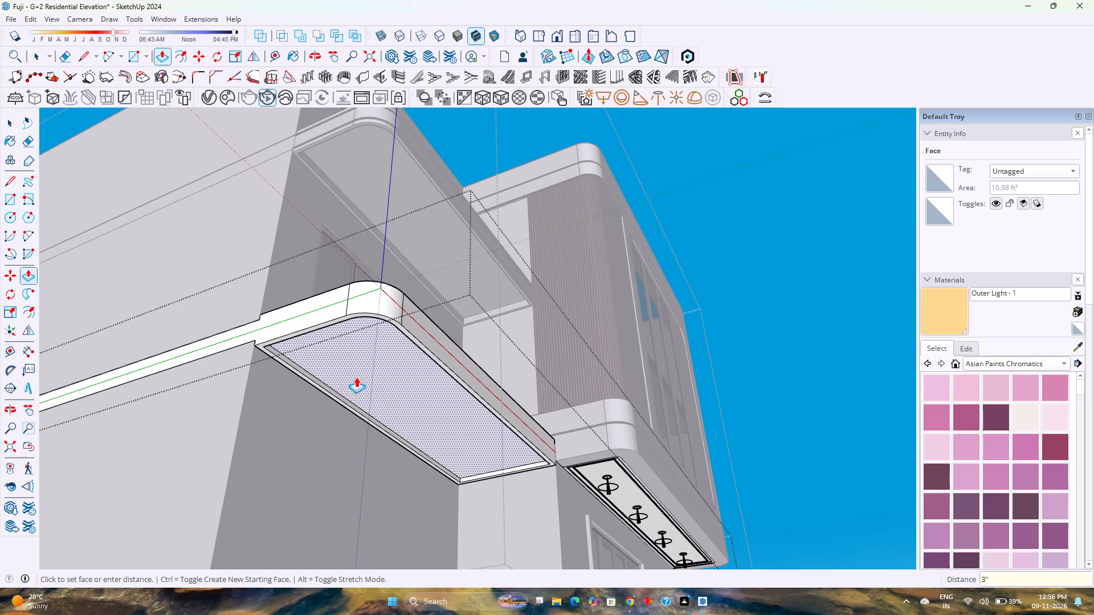
Push/Pull the inner underside panel of the balcony 4" upward into the slab and leave the group.
click(357, 376)
key(5)
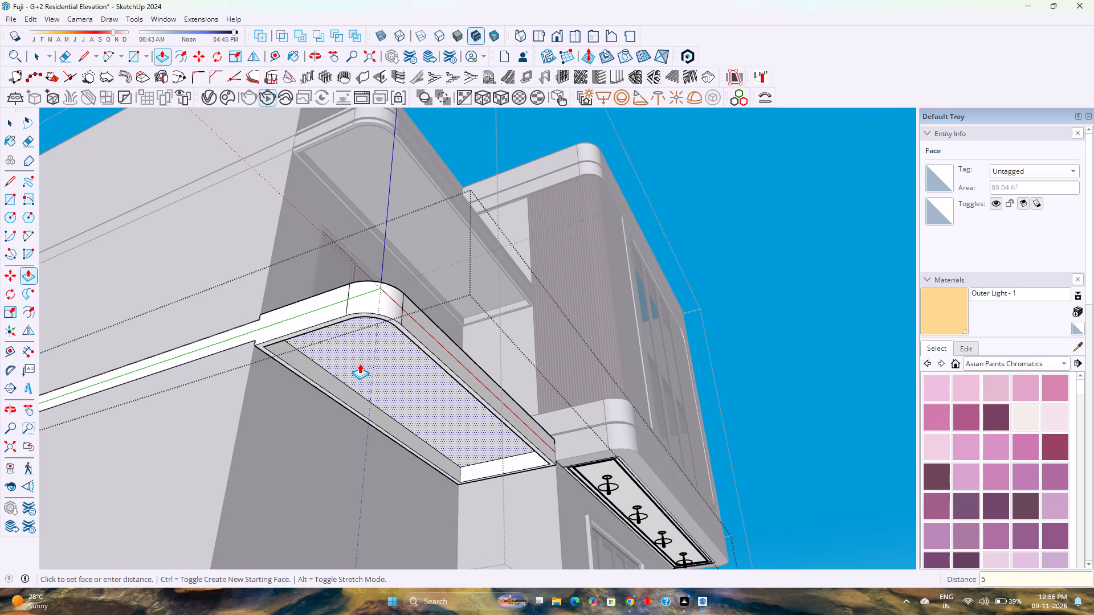
key(Return)
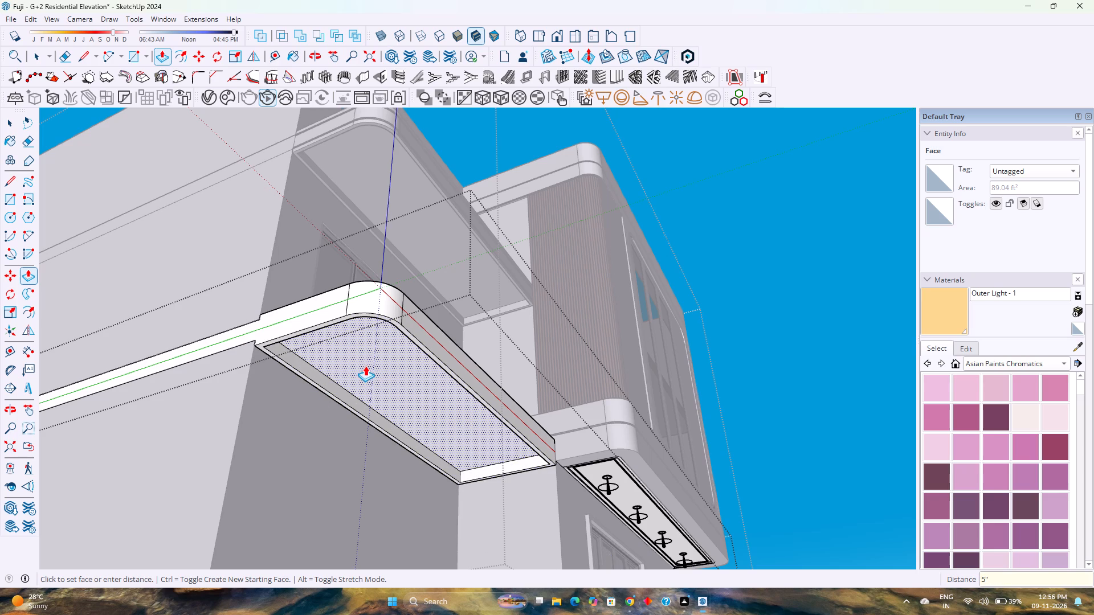
key(3)
key(BackSpace)
key(4)
key(Return)
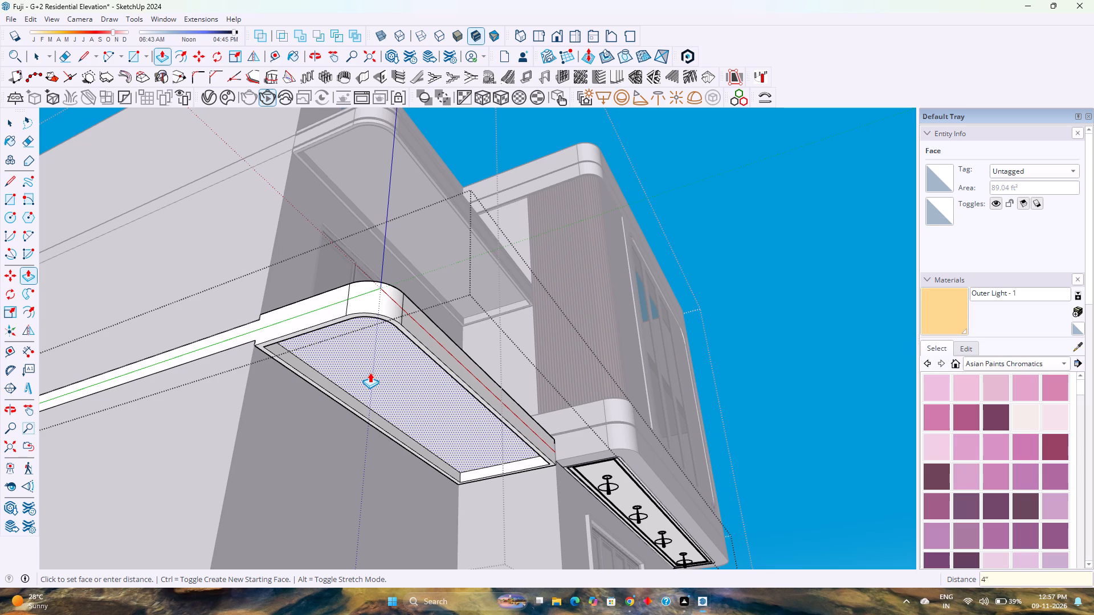
key(space)
scroll(391, 381, down, 1)
key(Escape)
Bring the whole front elevation into view and save the model.
scroll(391, 380, down, 2)
middle_drag(391, 380, 361, 424)
scroll(348, 404, down, 4)
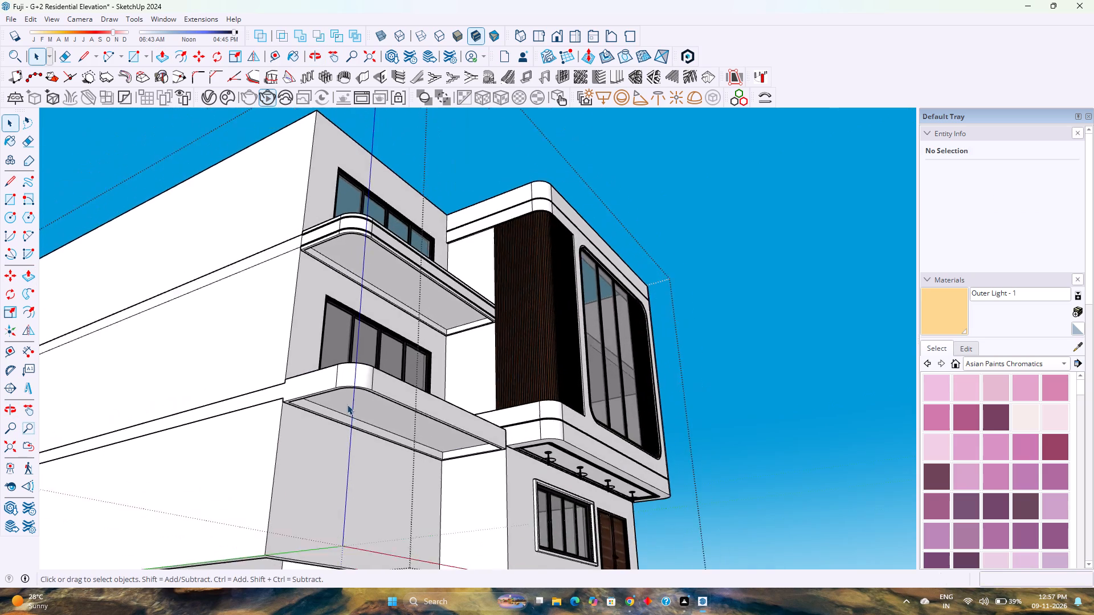
scroll(346, 402, up, 1)
scroll(346, 400, down, 2)
click(747, 302)
middle_drag(744, 302, 500, 370)
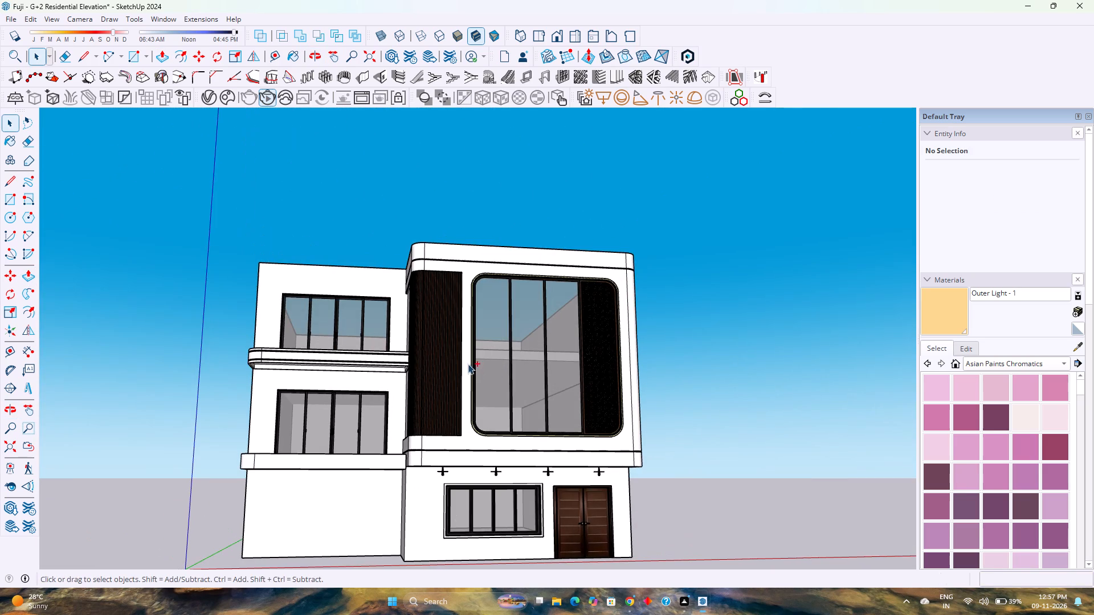
key(ctrl+s)
Examine the building's overall front elevation from a distance, including the reworked first-floor balcony.
scroll(430, 356, down, 4)
scroll(394, 403, down, 2)
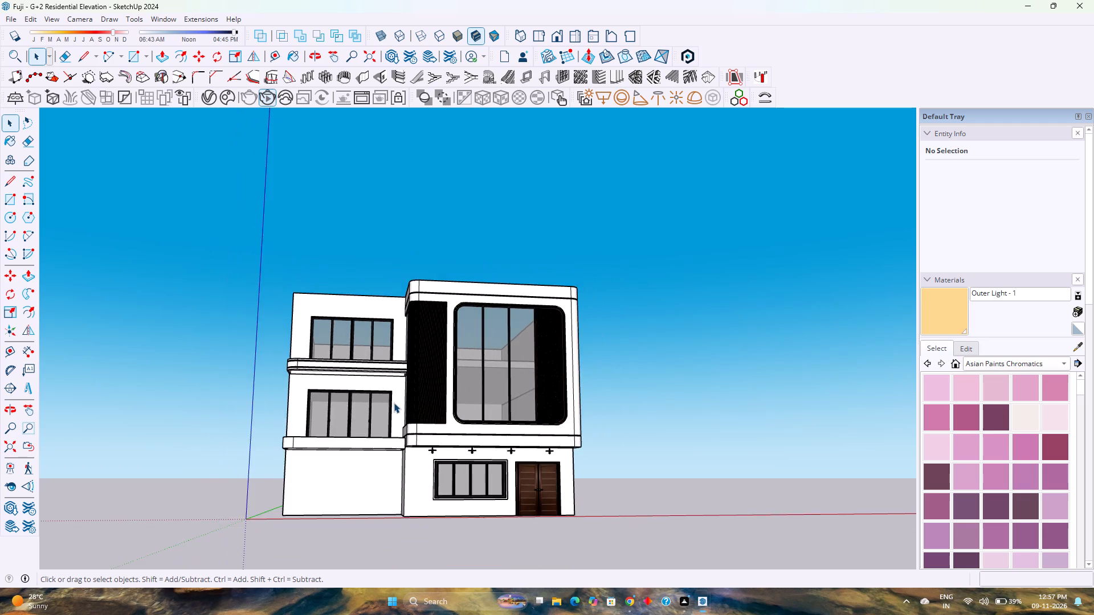
scroll(394, 403, down, 2)
scroll(425, 443, up, 3)
middle_drag(423, 430, 363, 461)
scroll(360, 452, down, 5)
scroll(360, 446, up, 1)
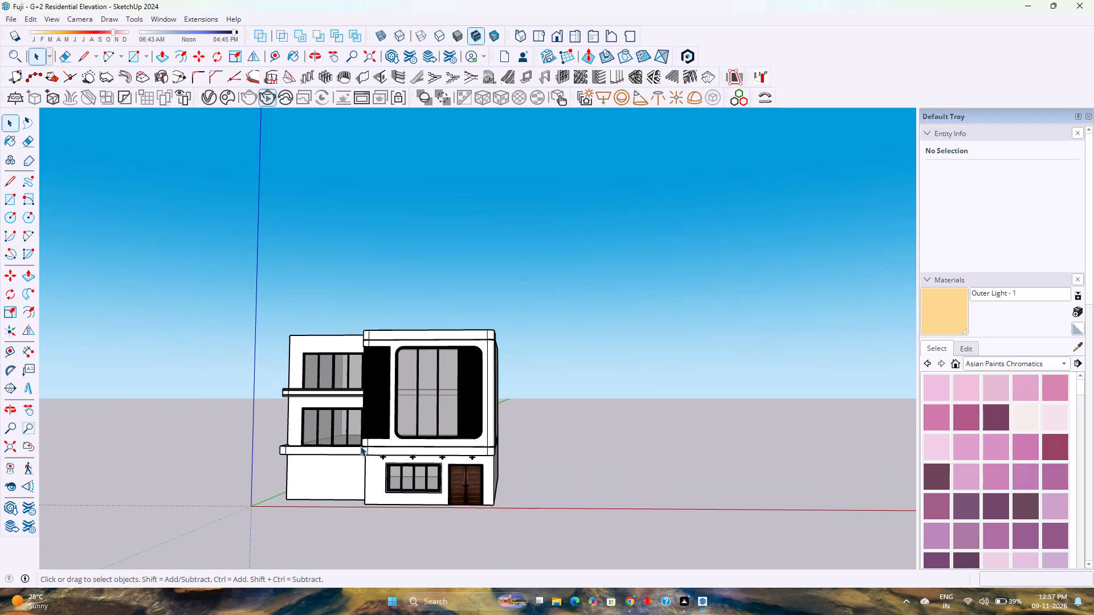
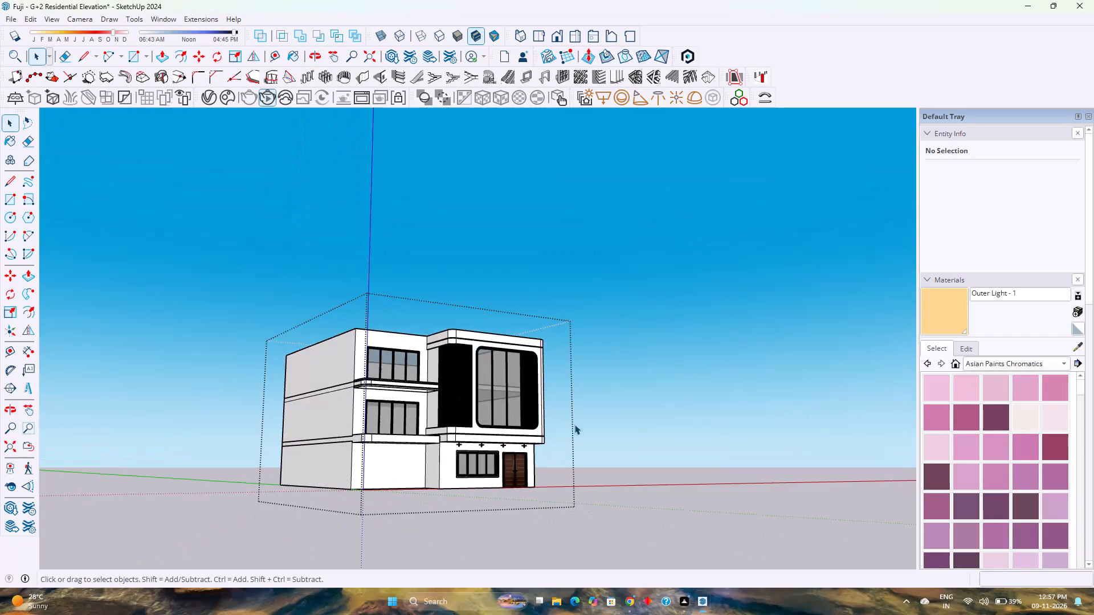
Examine the building from its side, front corner and above, including both balconies on the front elevation.
scroll(577, 423, down, 7)
scroll(382, 449, up, 3)
middle_drag(386, 444, 393, 446)
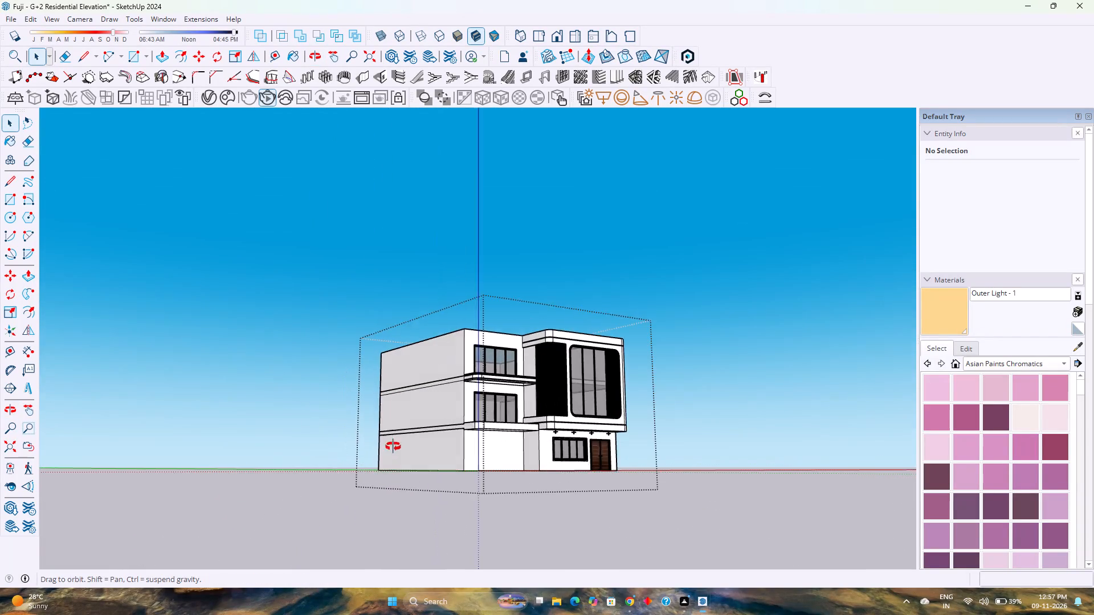
middle_drag(393, 446, 622, 518)
scroll(528, 384, up, 3)
scroll(547, 438, up, 5)
scroll(553, 448, down, 3)
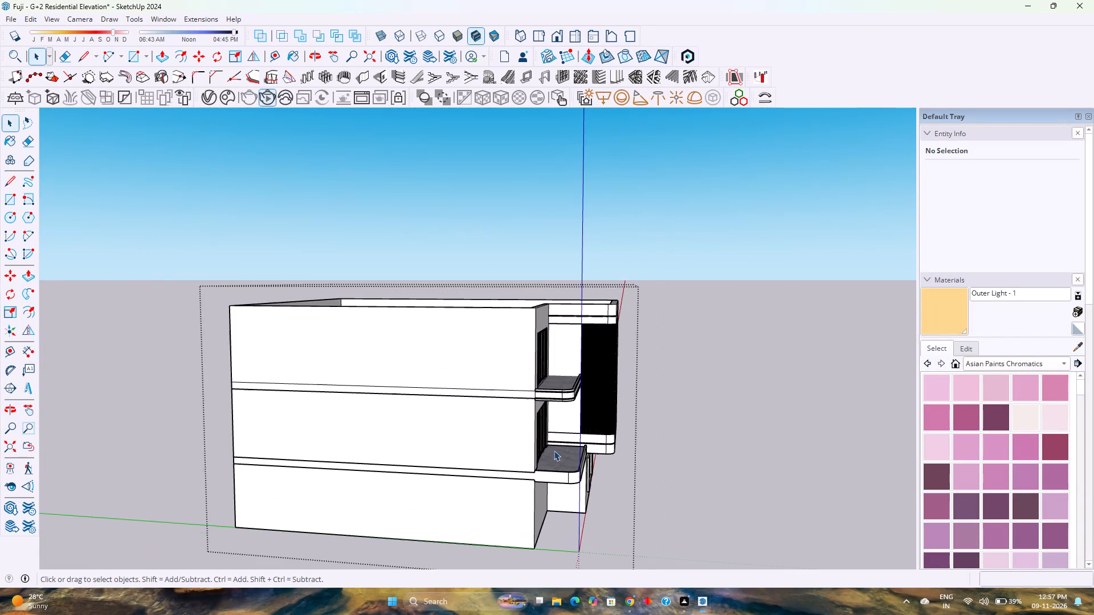
middle_drag(555, 453, 417, 429)
scroll(417, 429, down, 1)
scroll(432, 437, up, 2)
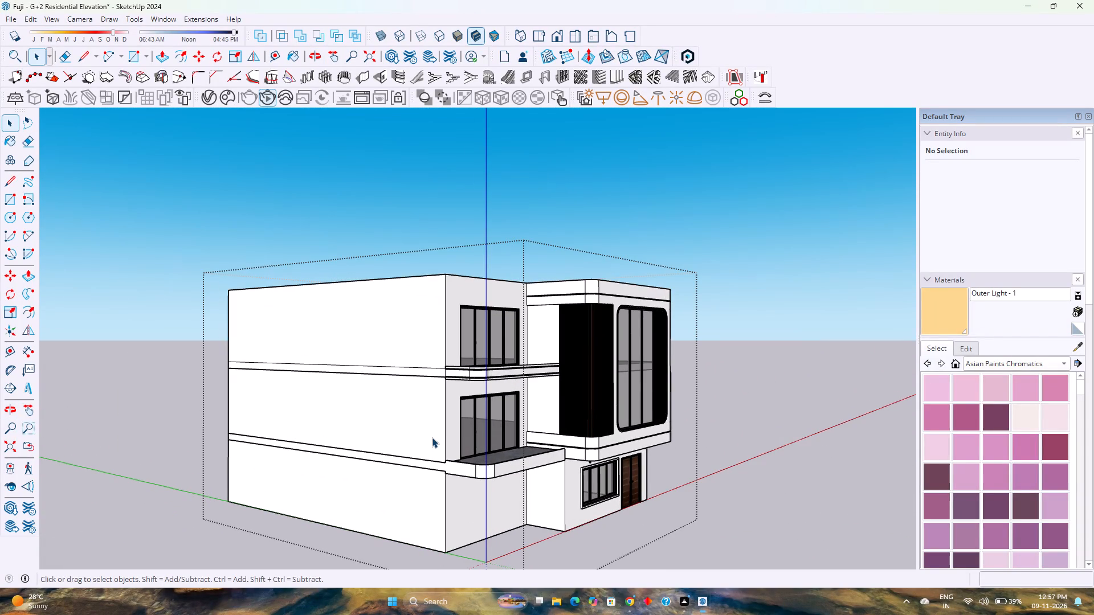
scroll(462, 475, down, 3)
middle_click(492, 469)
middle_click(492, 469)
middle_drag(490, 469, 316, 452)
scroll(317, 443, down, 1)
middle_drag(355, 403, 353, 407)
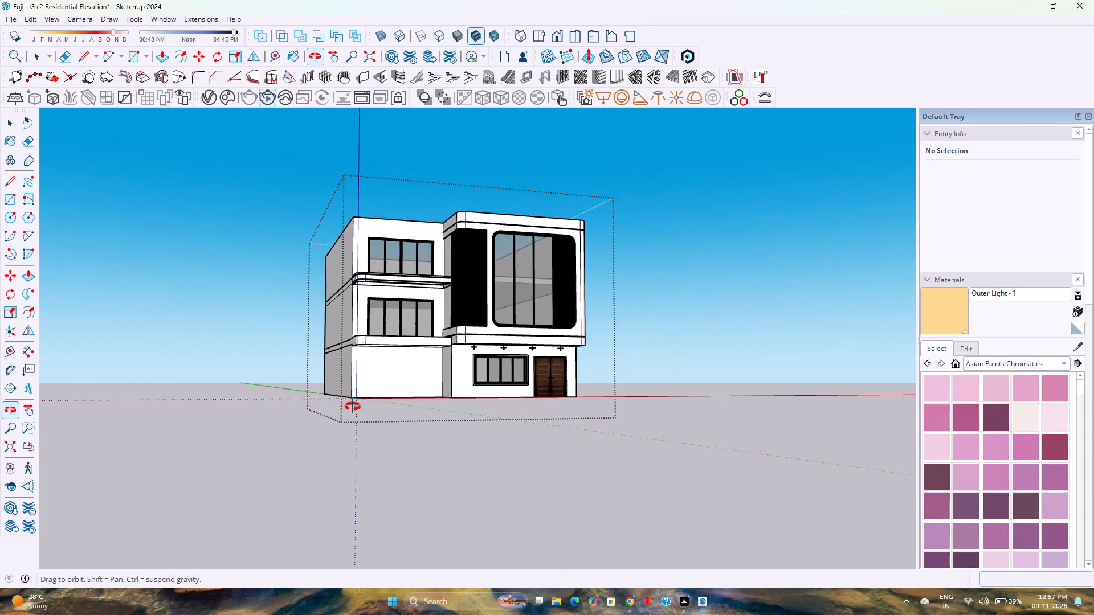
middle_drag(353, 407, 243, 512)
scroll(302, 397, up, 3)
scroll(303, 396, down, 2)
scroll(303, 396, up, 3)
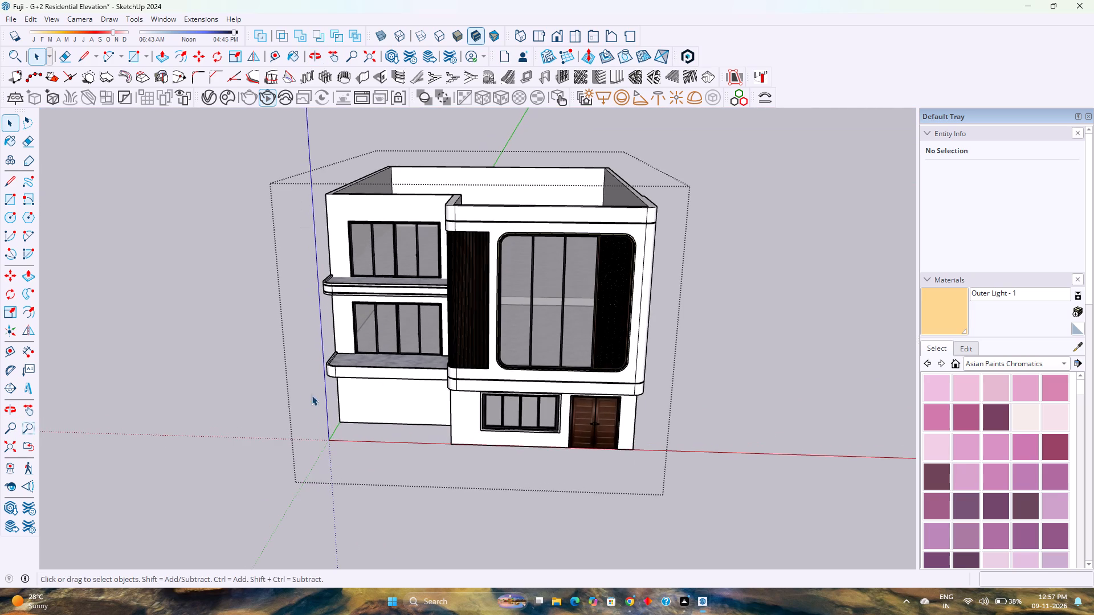
Open the front wall's group and place a horizontal guide on the wall 3' above the first-floor balcony's floor.
scroll(427, 345, up, 3)
scroll(263, 374, up, 3)
scroll(330, 372, up, 1)
middle_drag(330, 372, 258, 388)
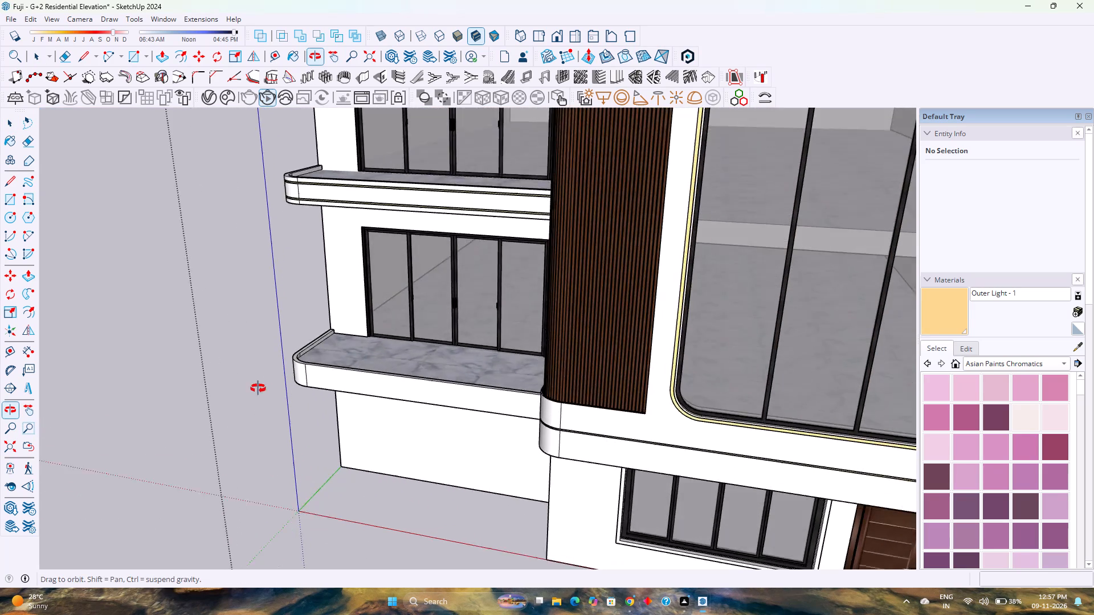
middle_drag(258, 388, 316, 346)
click(340, 315)
click(340, 315)
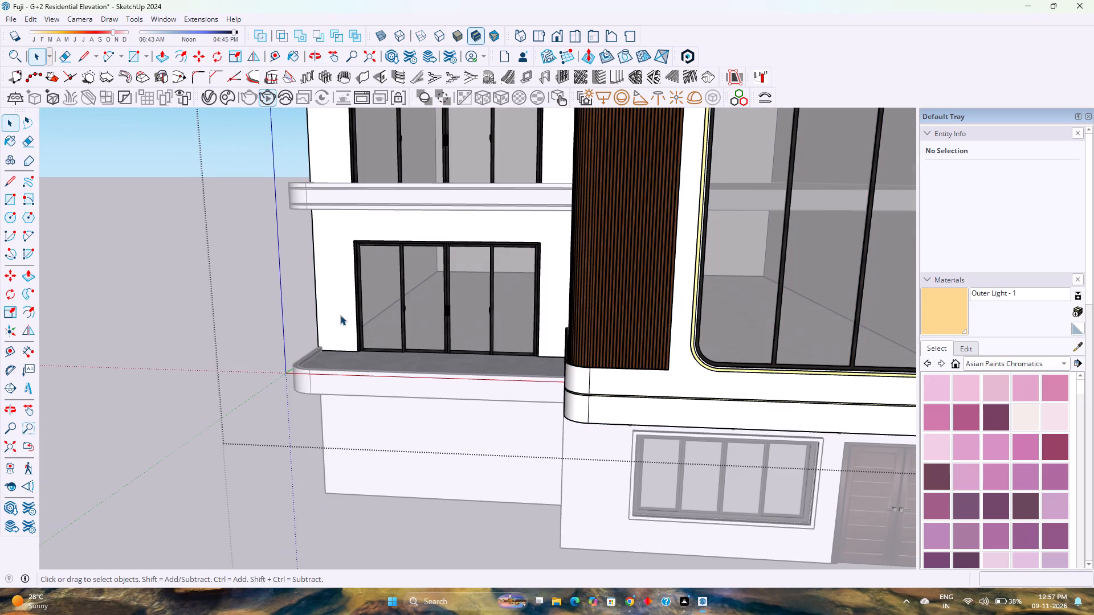
click(279, 54)
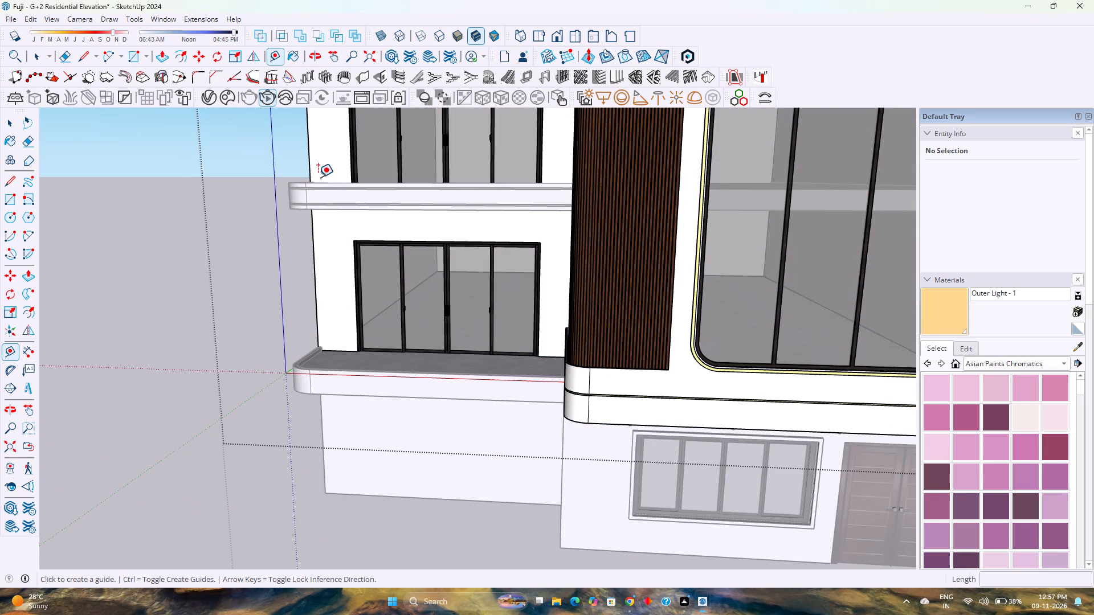
scroll(338, 363, up, 6)
click(339, 347)
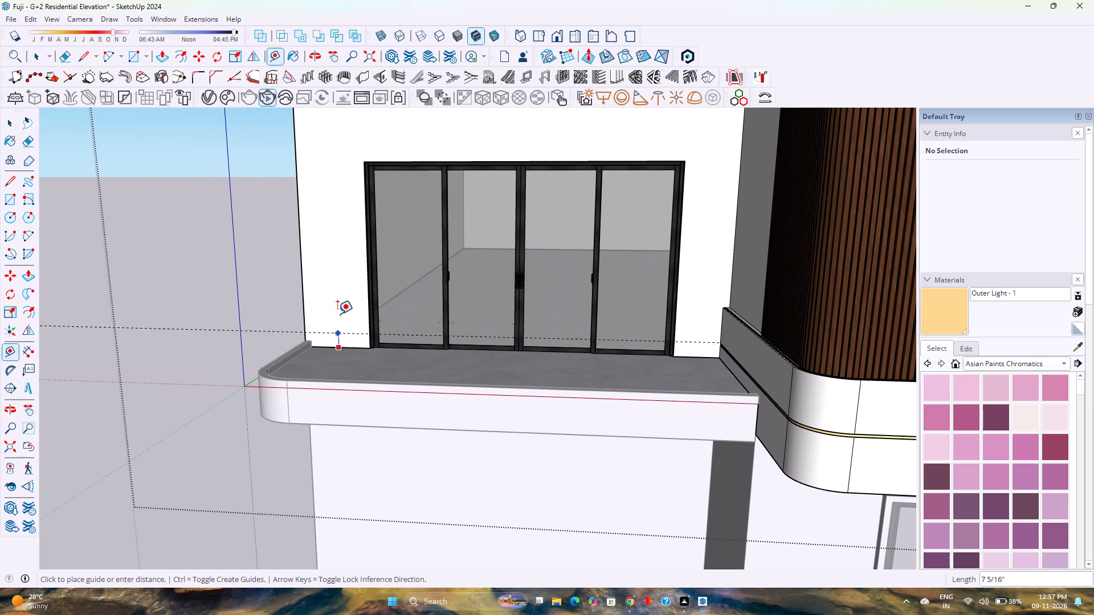
key(Up)
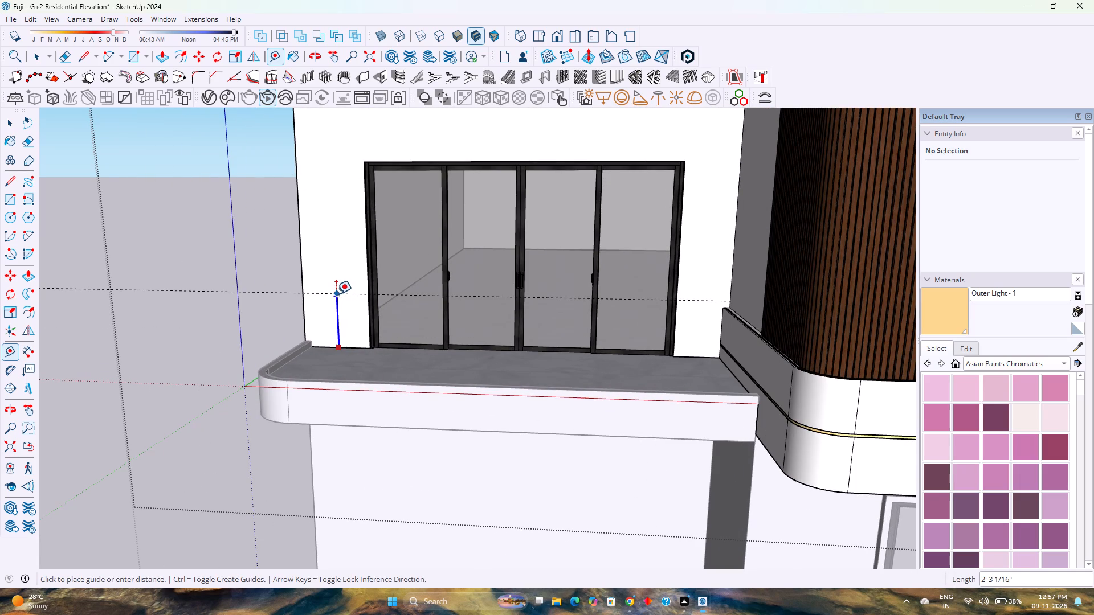
text(3')
key(Return)
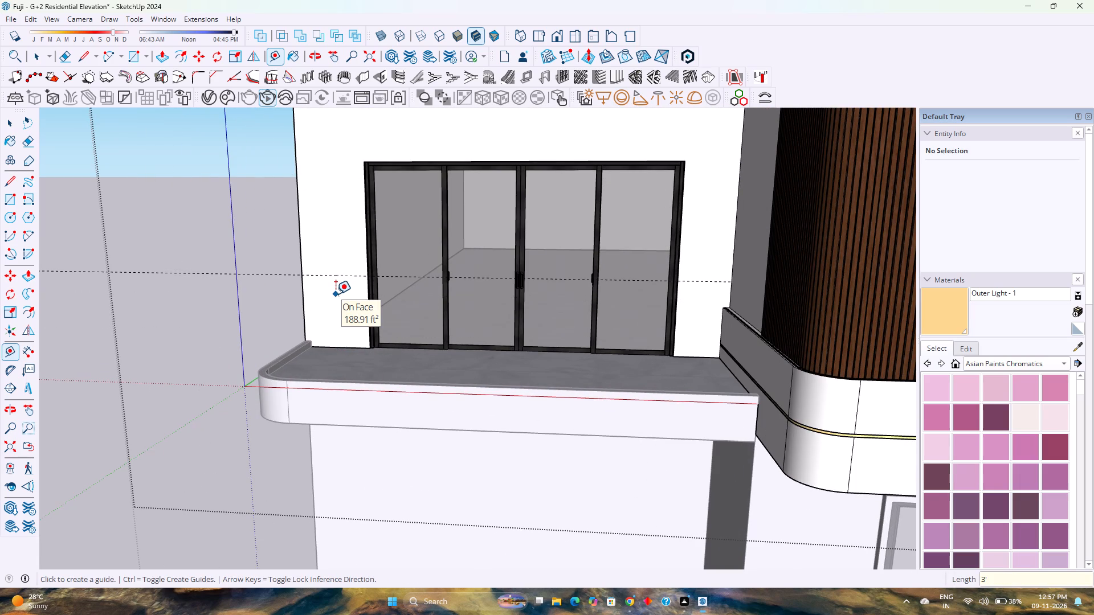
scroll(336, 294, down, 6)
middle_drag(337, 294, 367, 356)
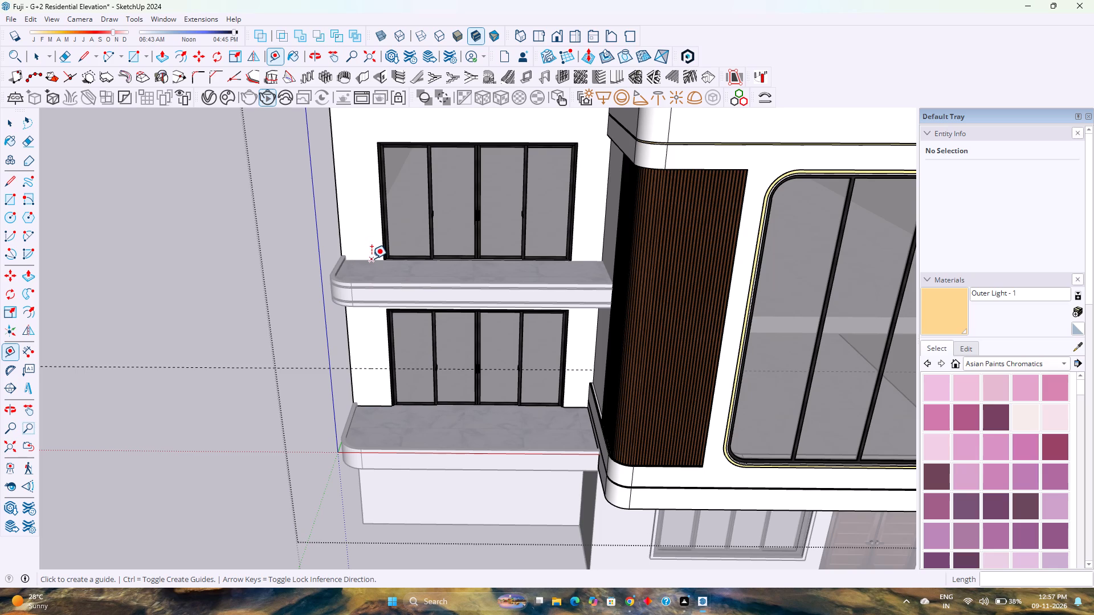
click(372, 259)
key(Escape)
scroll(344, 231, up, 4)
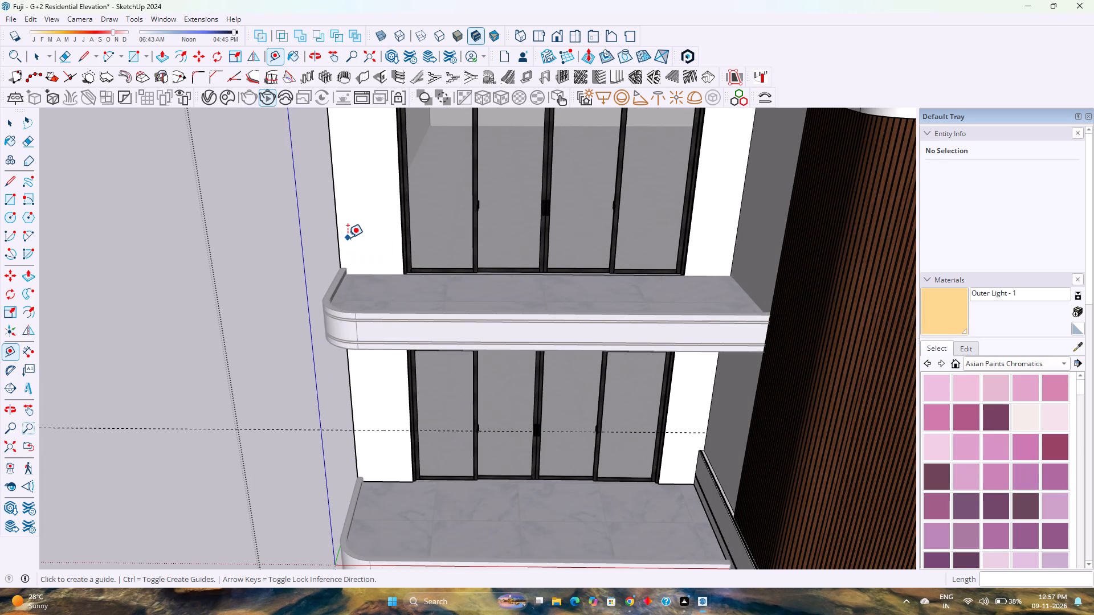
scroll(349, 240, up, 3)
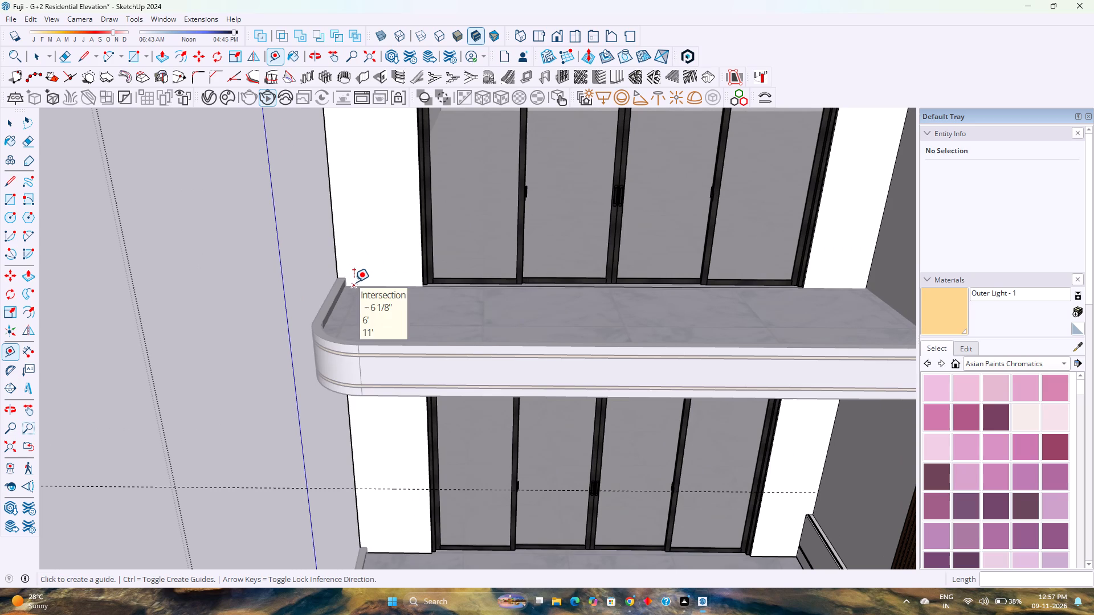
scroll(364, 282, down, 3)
Leave the wall group and examine the balconies, their junction with the projecting block, and the guide on the front wall.
key(space)
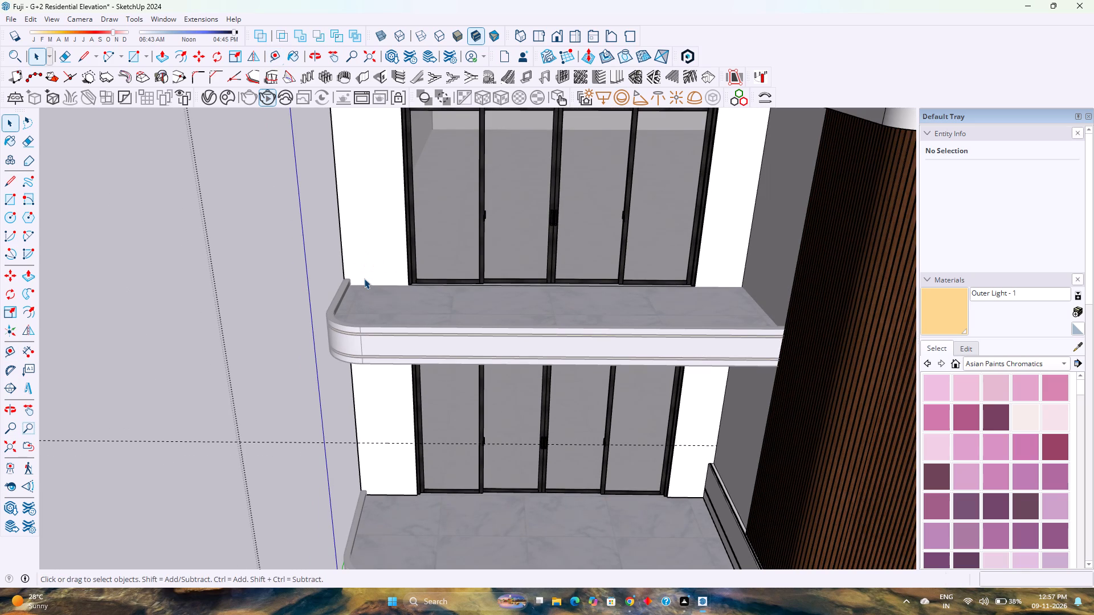
scroll(365, 285, down, 2)
click(217, 411)
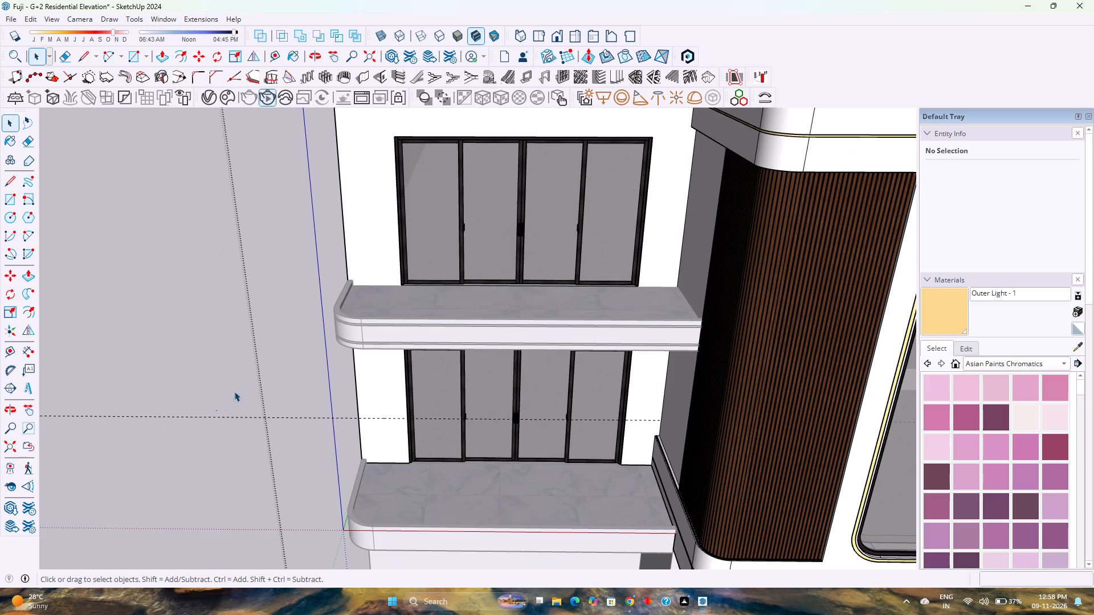
scroll(240, 385, down, 2)
middle_drag(241, 385, 273, 362)
scroll(331, 466, down, 3)
middle_drag(385, 505, 385, 504)
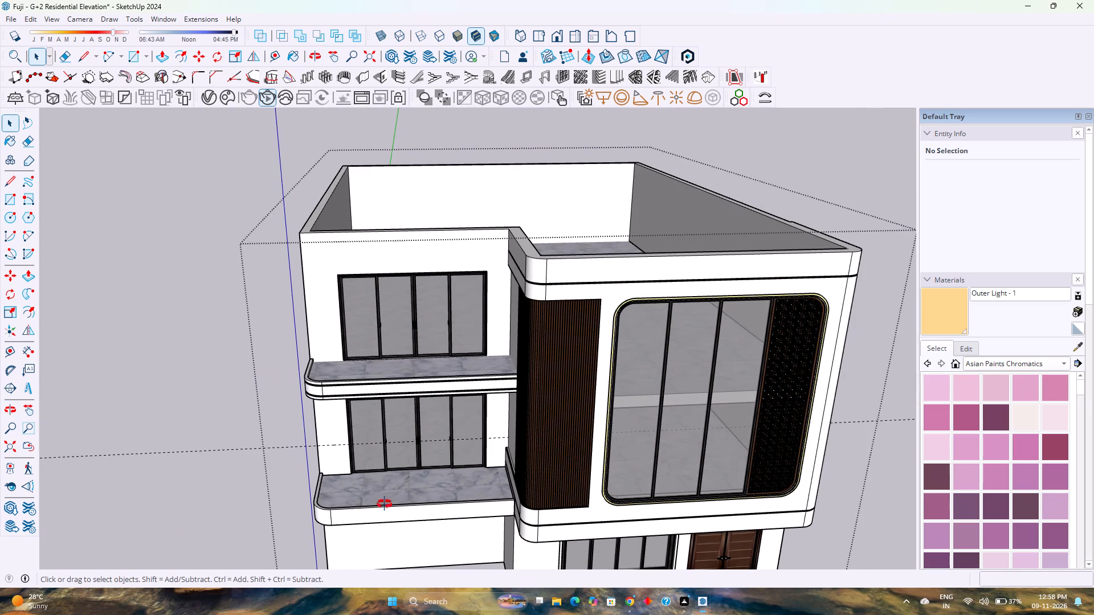
middle_drag(385, 504, 433, 473)
middle_click(435, 471)
scroll(471, 454, down, 3)
middle_drag(531, 495, 526, 506)
middle_click(526, 506)
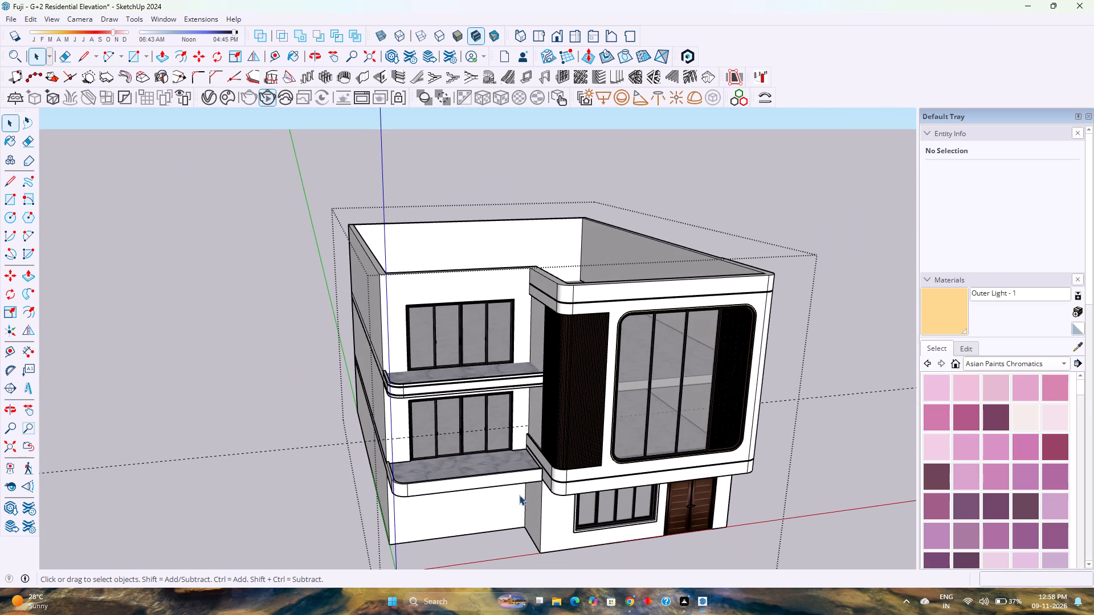
scroll(517, 452, up, 9)
middle_drag(538, 490, 582, 491)
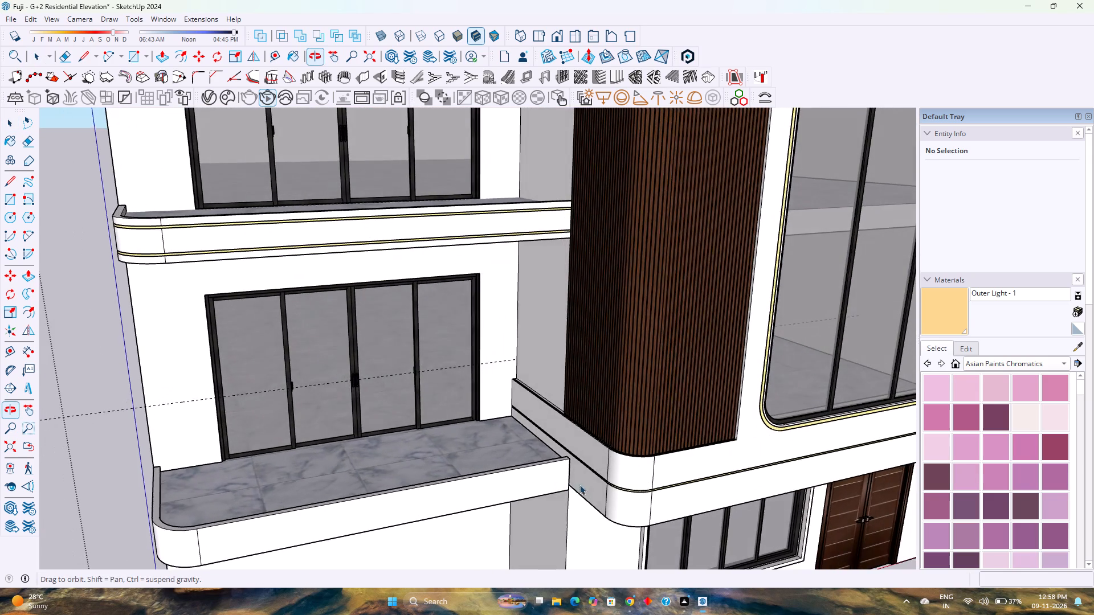
scroll(513, 458, down, 10)
scroll(513, 457, up, 2)
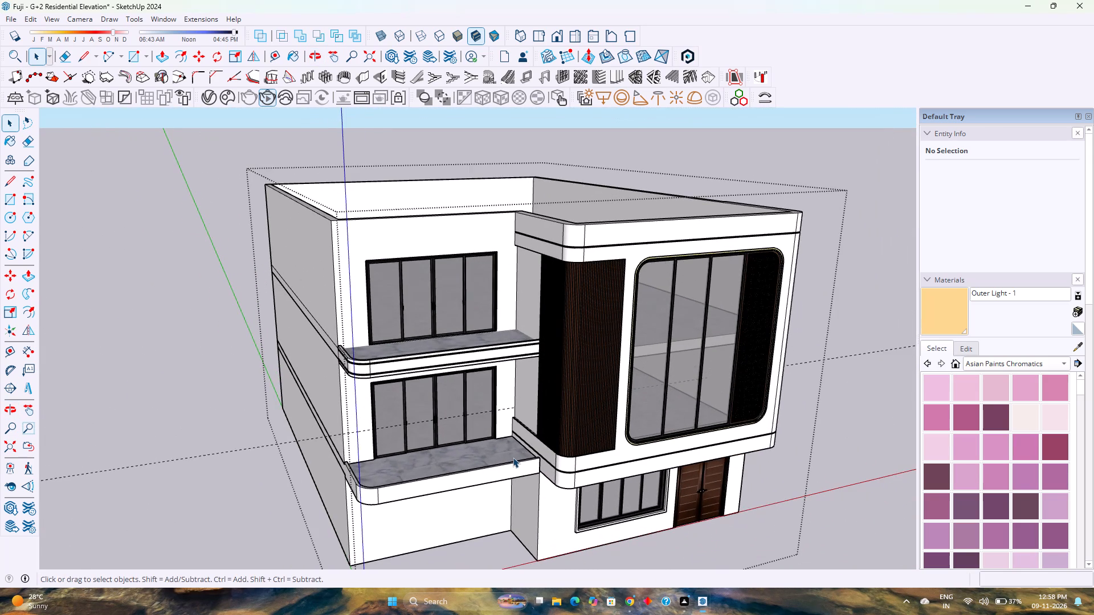
scroll(513, 457, down, 1)
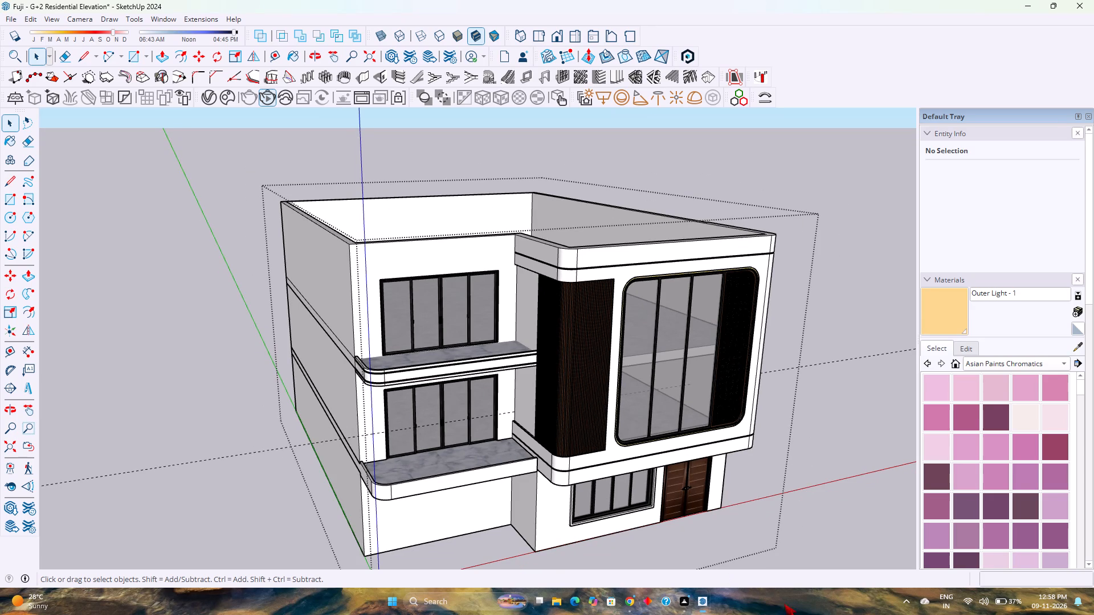
Save the model.
click(28, 19)
click(48, 78)
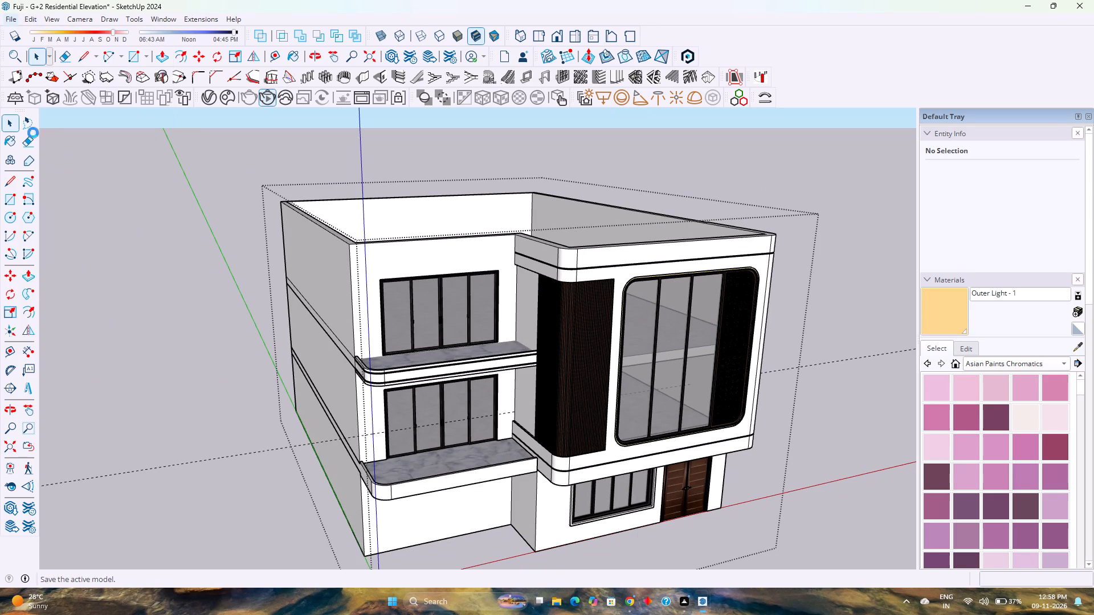
Switch to the standard front view and inspect the whole elevation up close.
scroll(294, 266, down, 2)
double_click(557, 34)
click(613, 179)
scroll(463, 347, up, 1)
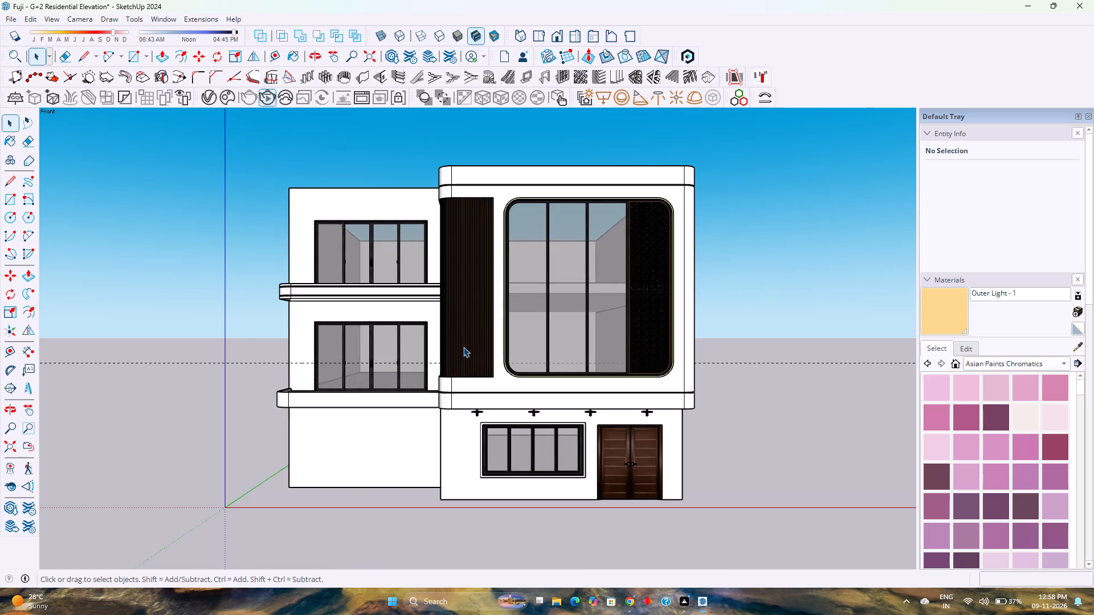
scroll(462, 343, up, 2)
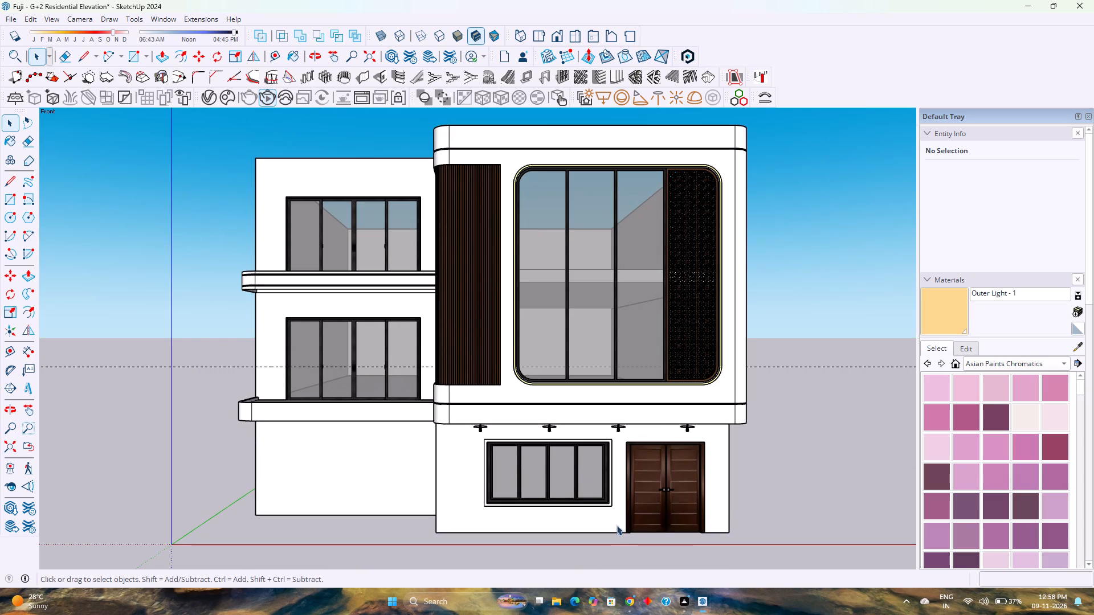
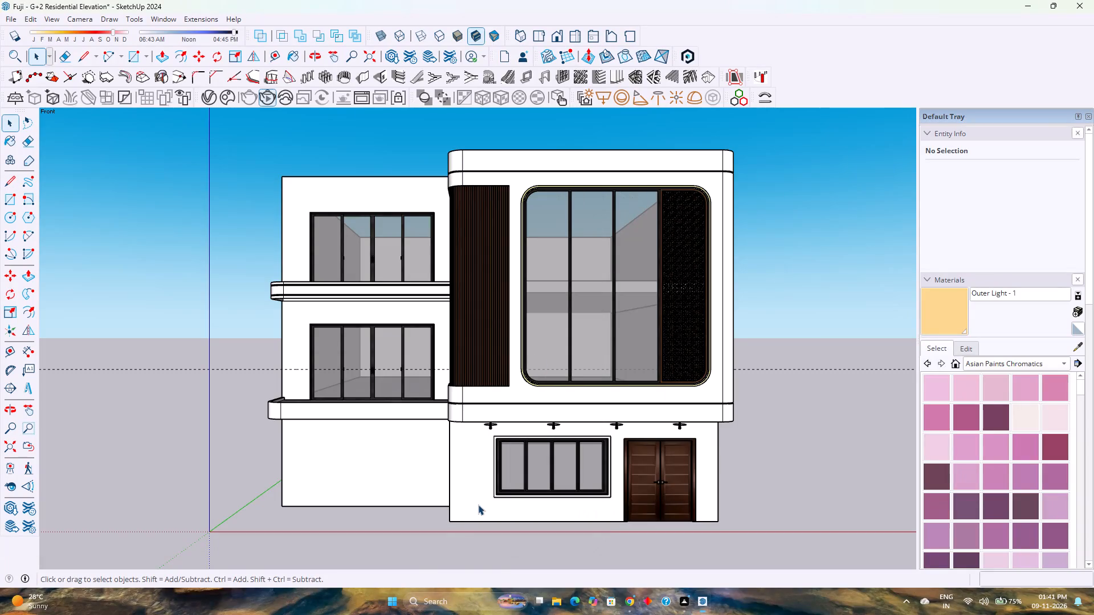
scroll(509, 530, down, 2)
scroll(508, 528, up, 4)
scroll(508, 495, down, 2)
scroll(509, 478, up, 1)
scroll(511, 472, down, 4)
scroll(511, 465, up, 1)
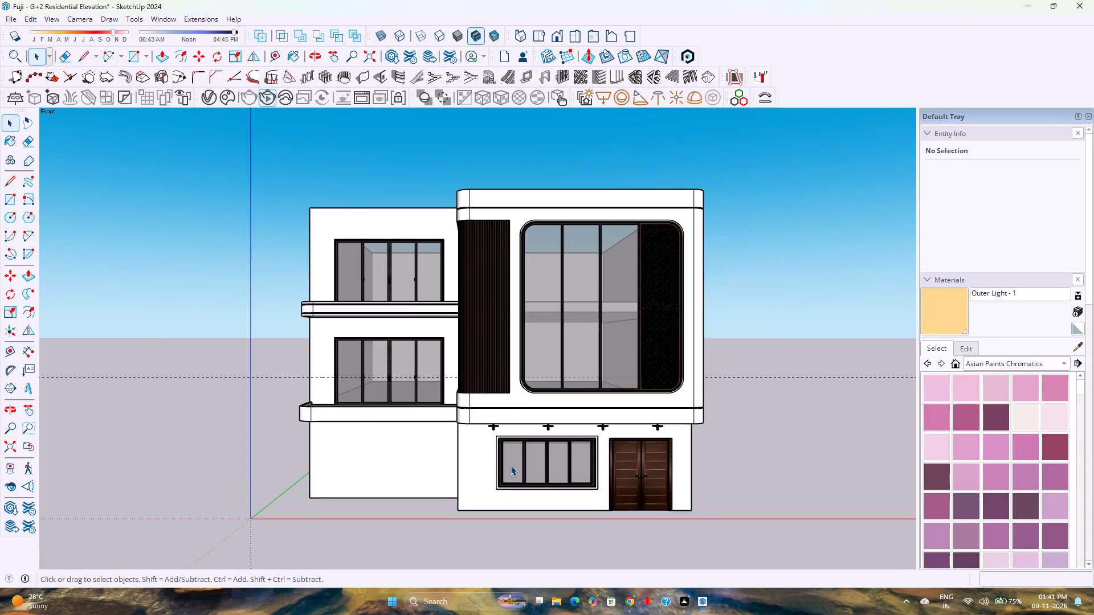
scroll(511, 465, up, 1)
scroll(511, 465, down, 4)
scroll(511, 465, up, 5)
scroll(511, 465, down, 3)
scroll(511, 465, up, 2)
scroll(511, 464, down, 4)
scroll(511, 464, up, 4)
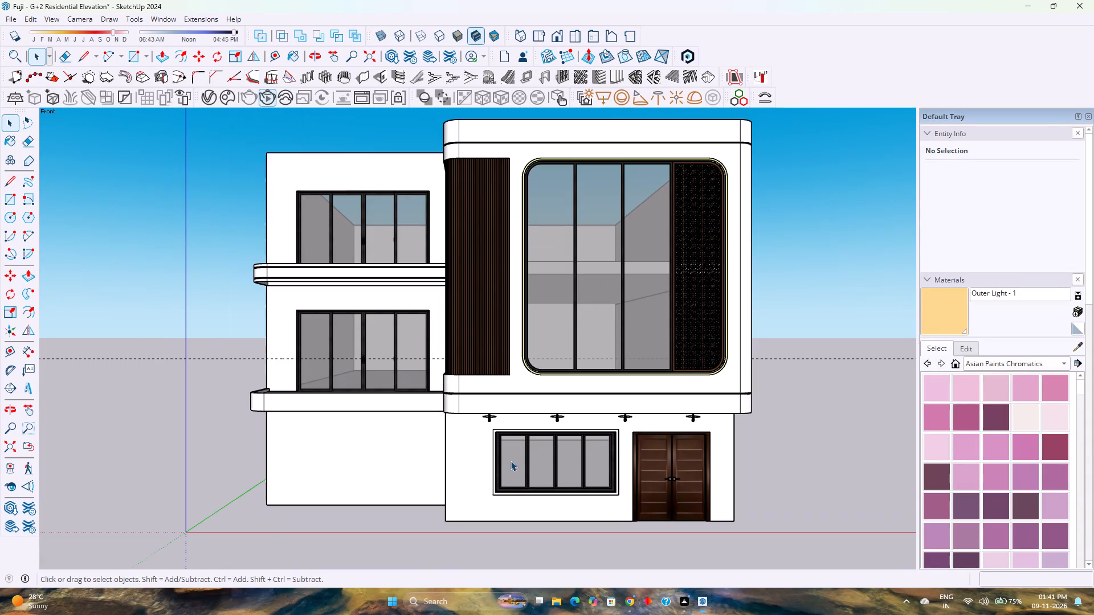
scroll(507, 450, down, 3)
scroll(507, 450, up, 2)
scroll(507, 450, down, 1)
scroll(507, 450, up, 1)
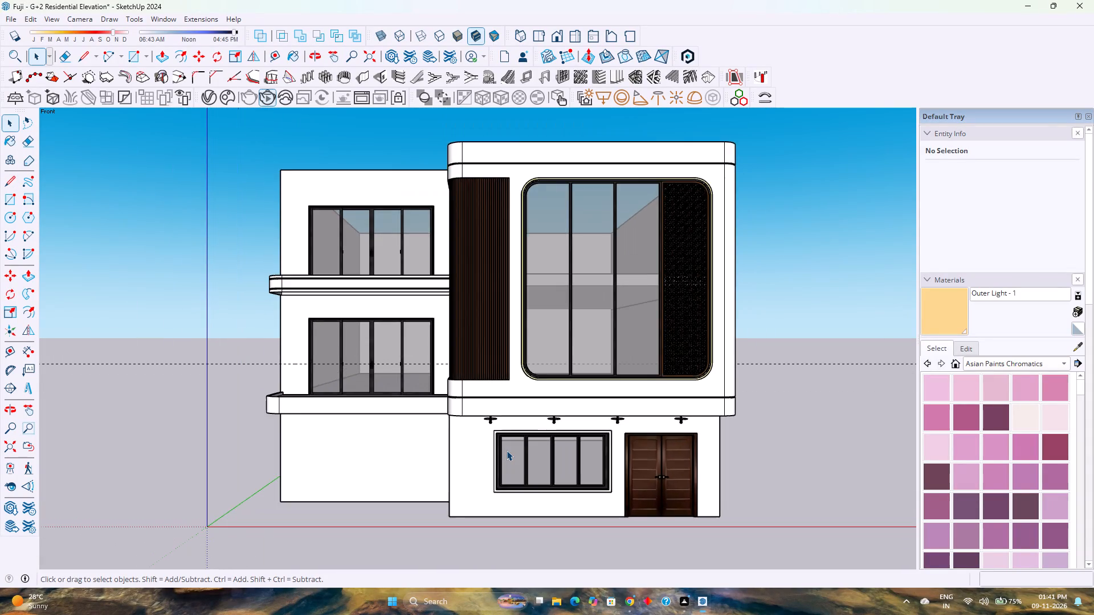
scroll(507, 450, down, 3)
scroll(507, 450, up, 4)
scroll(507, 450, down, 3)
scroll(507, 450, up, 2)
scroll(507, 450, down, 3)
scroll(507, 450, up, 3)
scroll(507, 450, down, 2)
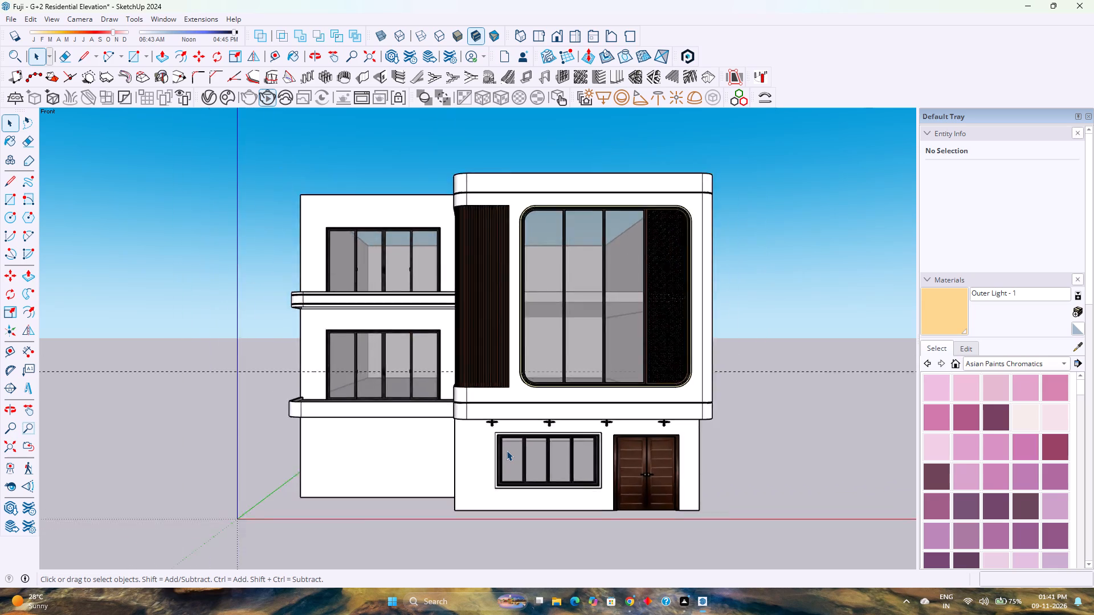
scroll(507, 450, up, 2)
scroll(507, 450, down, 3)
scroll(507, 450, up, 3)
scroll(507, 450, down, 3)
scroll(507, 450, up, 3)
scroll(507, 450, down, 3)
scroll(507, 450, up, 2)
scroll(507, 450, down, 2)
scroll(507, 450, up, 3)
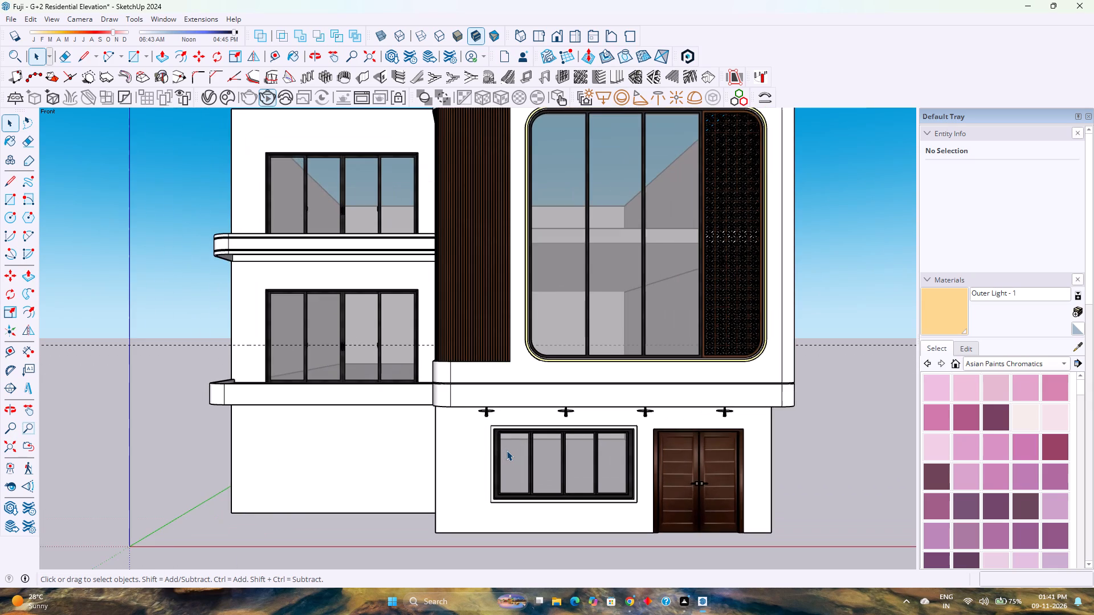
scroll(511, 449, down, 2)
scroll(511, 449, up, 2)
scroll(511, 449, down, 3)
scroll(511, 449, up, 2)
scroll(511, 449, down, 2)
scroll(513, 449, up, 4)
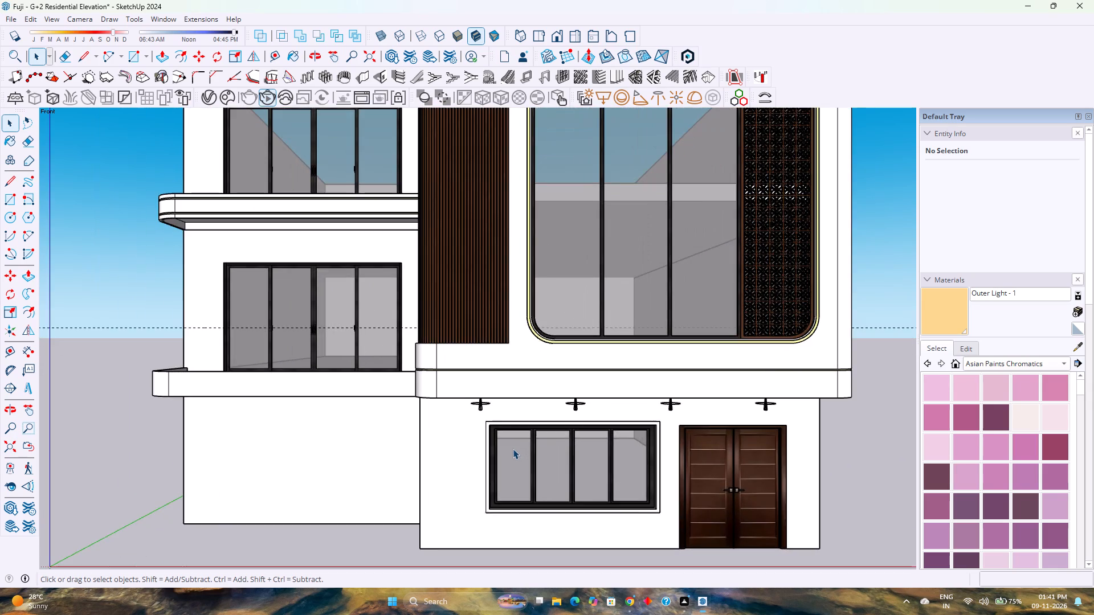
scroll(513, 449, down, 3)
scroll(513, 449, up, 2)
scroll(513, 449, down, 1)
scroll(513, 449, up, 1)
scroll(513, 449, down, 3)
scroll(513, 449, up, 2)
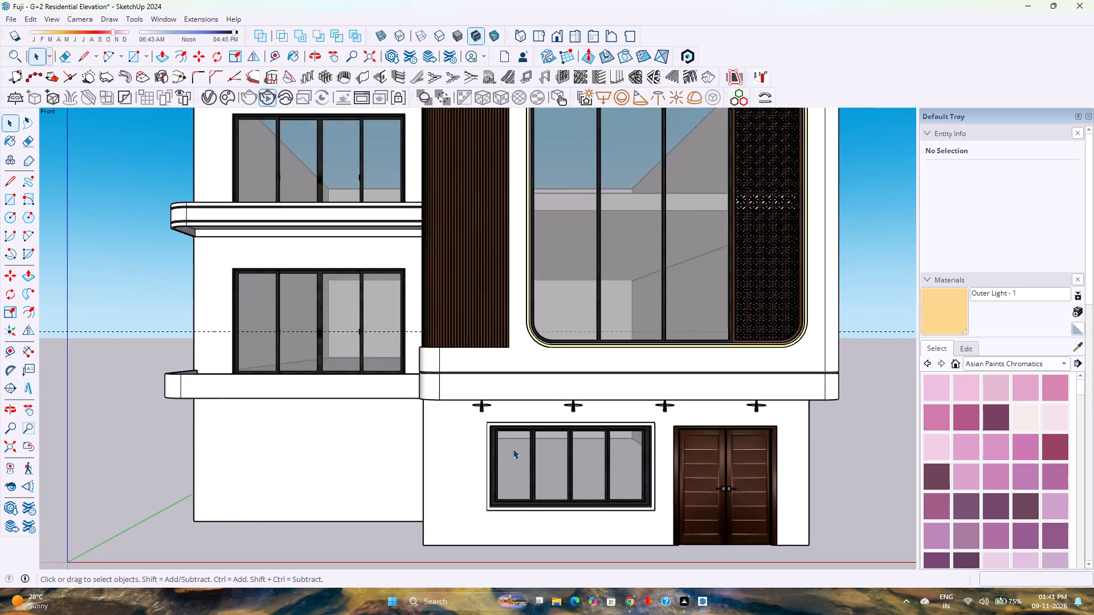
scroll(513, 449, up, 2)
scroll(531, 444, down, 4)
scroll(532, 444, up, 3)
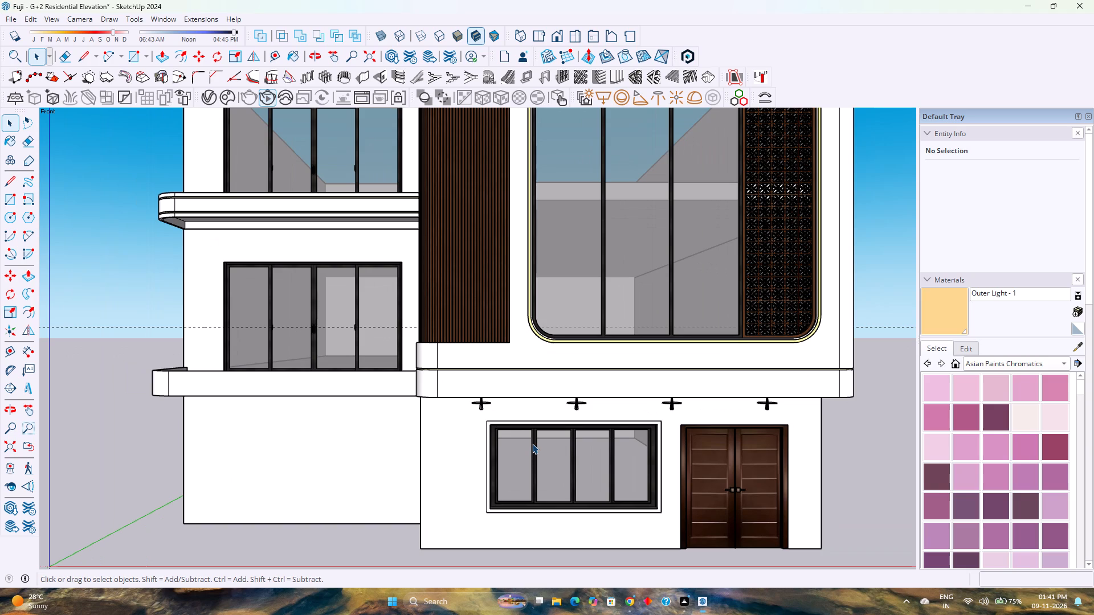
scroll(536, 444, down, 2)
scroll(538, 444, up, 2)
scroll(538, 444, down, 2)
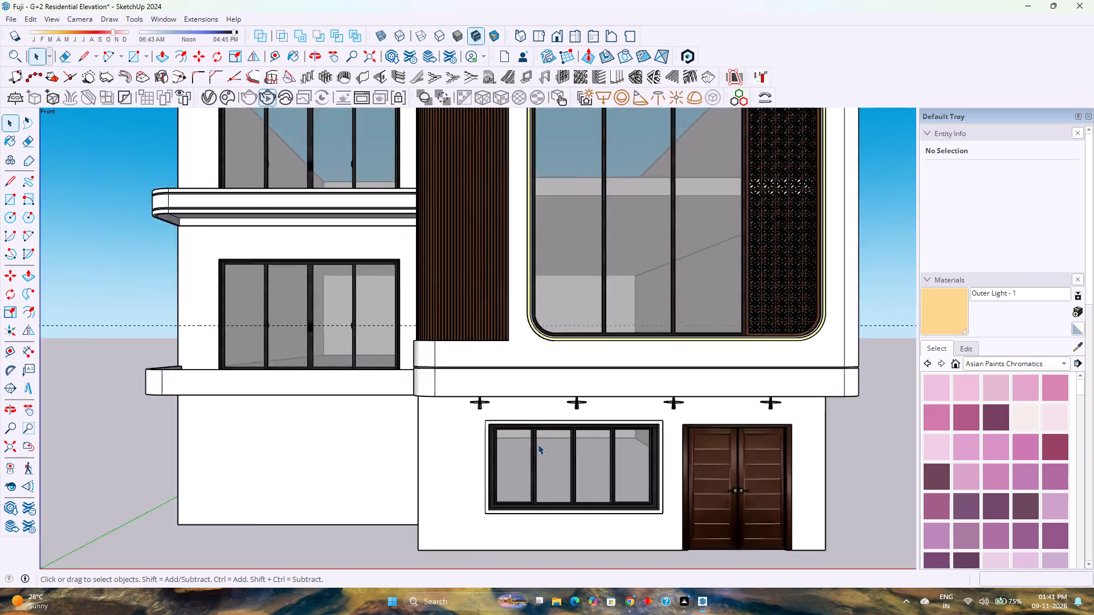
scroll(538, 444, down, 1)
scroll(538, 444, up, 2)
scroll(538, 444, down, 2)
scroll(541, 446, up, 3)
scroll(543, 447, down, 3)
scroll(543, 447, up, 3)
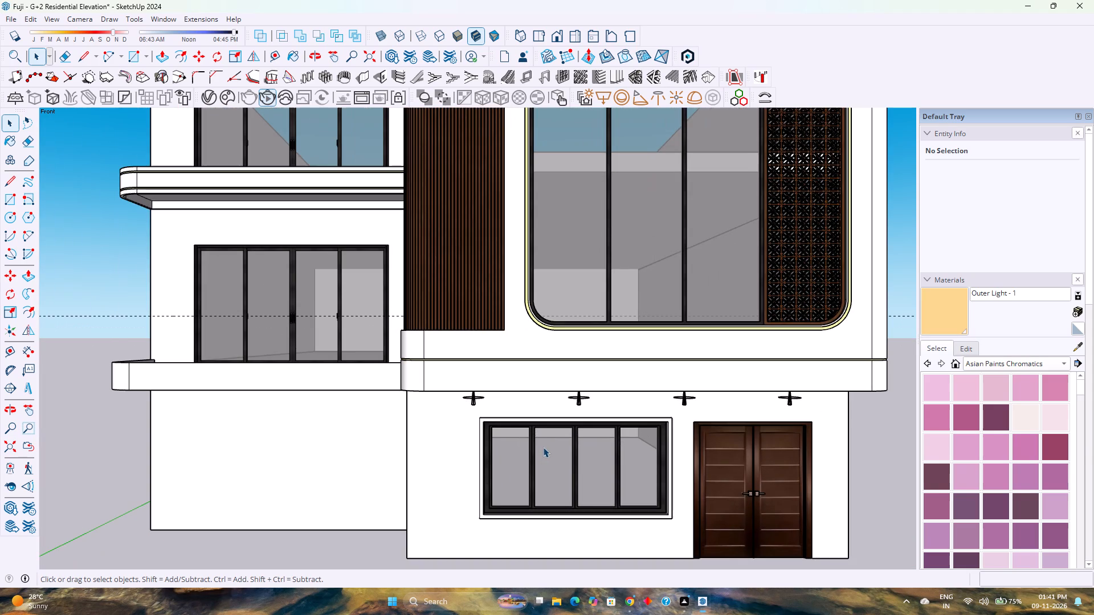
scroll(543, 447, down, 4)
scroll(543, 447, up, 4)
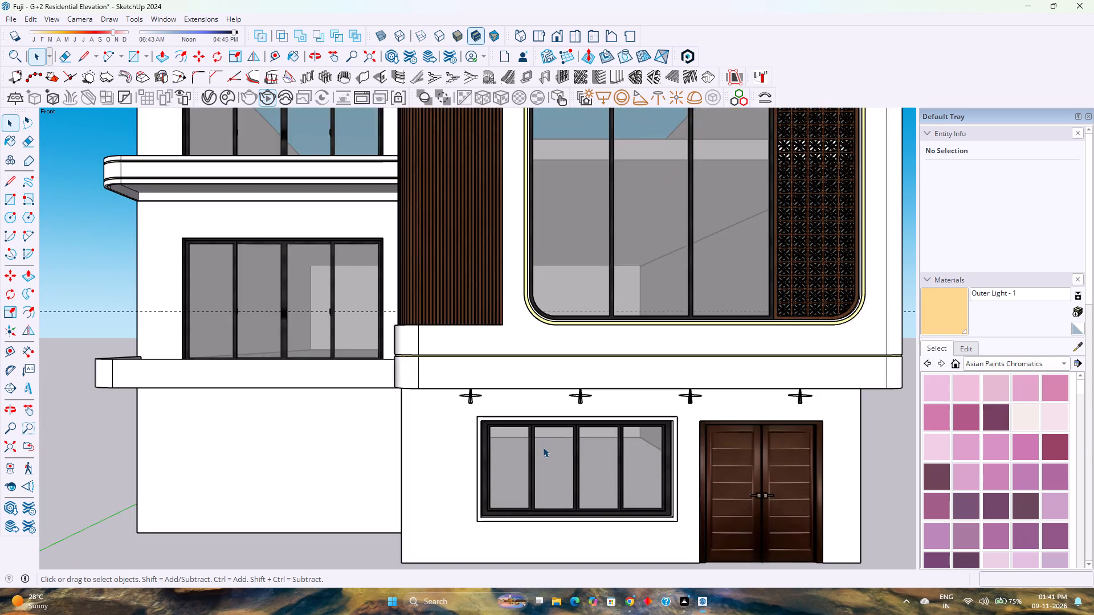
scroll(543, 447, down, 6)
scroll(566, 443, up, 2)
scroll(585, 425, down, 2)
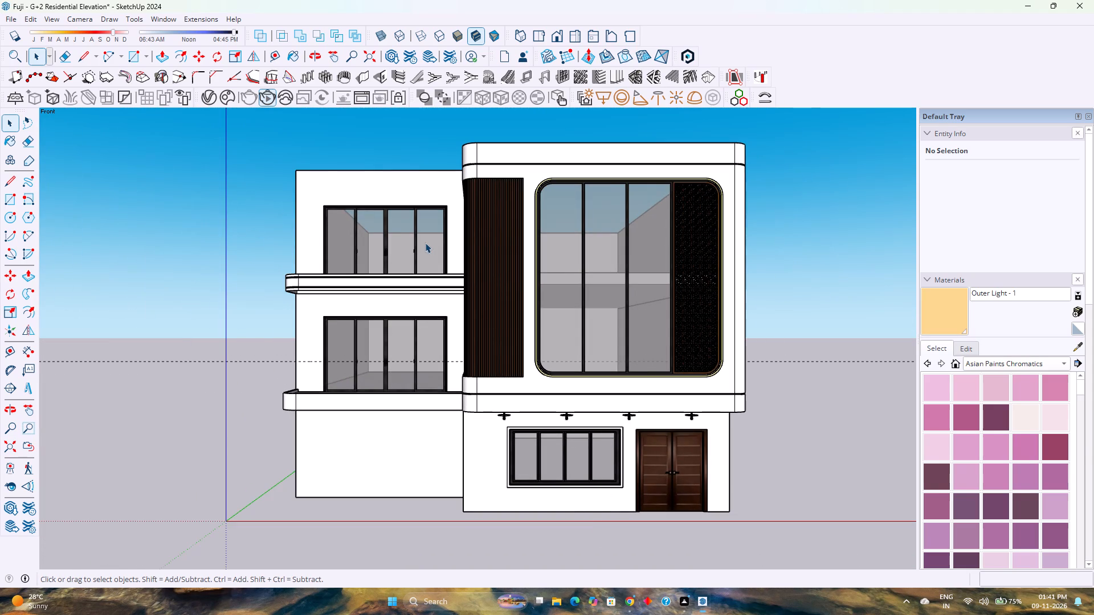
Examine the projecting block, its large framed window and the balconies from an angled view of the building's front corner.
scroll(425, 243, up, 1)
scroll(425, 242, down, 2)
scroll(590, 224, up, 1)
middle_drag(610, 222, 482, 258)
scroll(481, 258, down, 2)
scroll(480, 258, up, 2)
scroll(480, 258, down, 2)
scroll(479, 258, up, 2)
scroll(479, 257, down, 3)
scroll(479, 257, up, 3)
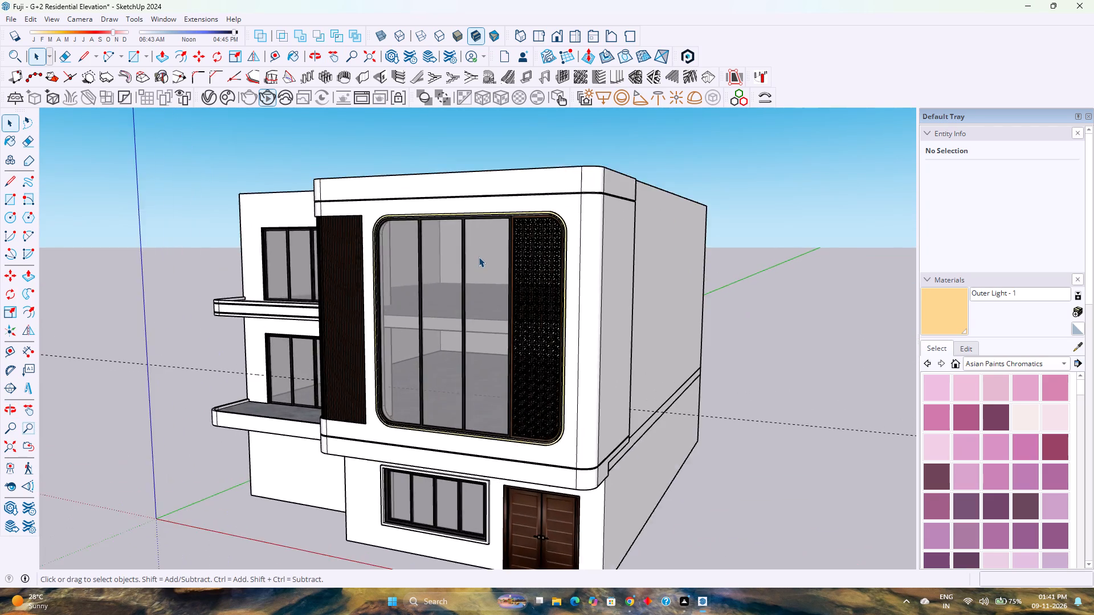
scroll(479, 257, down, 3)
scroll(479, 257, up, 3)
scroll(479, 257, down, 3)
scroll(479, 257, up, 3)
scroll(479, 257, down, 3)
scroll(479, 257, up, 2)
scroll(479, 257, down, 2)
scroll(479, 257, up, 2)
scroll(479, 257, down, 2)
scroll(479, 257, up, 2)
scroll(477, 257, down, 2)
scroll(477, 257, up, 3)
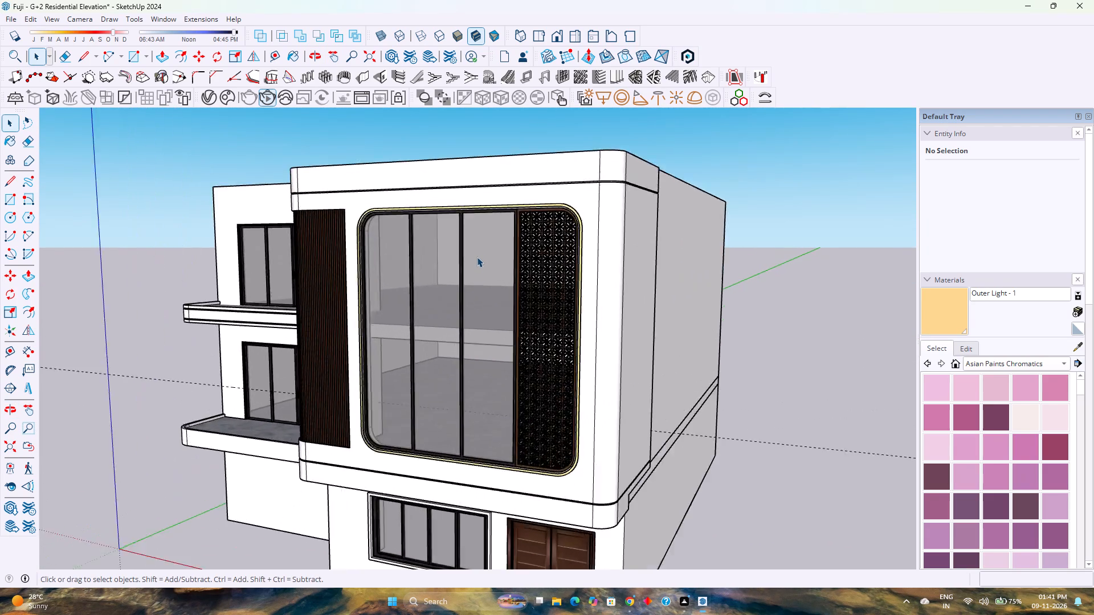
scroll(477, 257, down, 4)
scroll(477, 257, up, 4)
scroll(477, 257, down, 1)
scroll(477, 257, up, 1)
scroll(477, 257, down, 3)
scroll(477, 257, up, 2)
scroll(477, 257, down, 1)
scroll(477, 257, up, 2)
scroll(477, 257, down, 3)
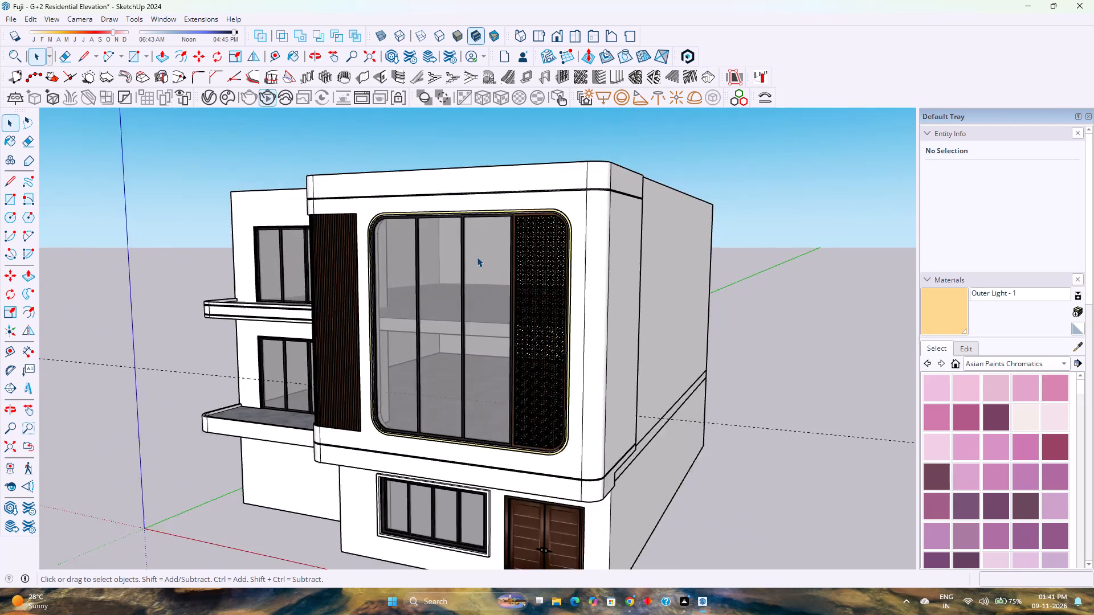
scroll(477, 257, up, 3)
scroll(477, 257, down, 3)
scroll(477, 257, up, 2)
scroll(477, 257, down, 2)
scroll(477, 257, up, 2)
scroll(477, 257, down, 2)
scroll(477, 257, up, 2)
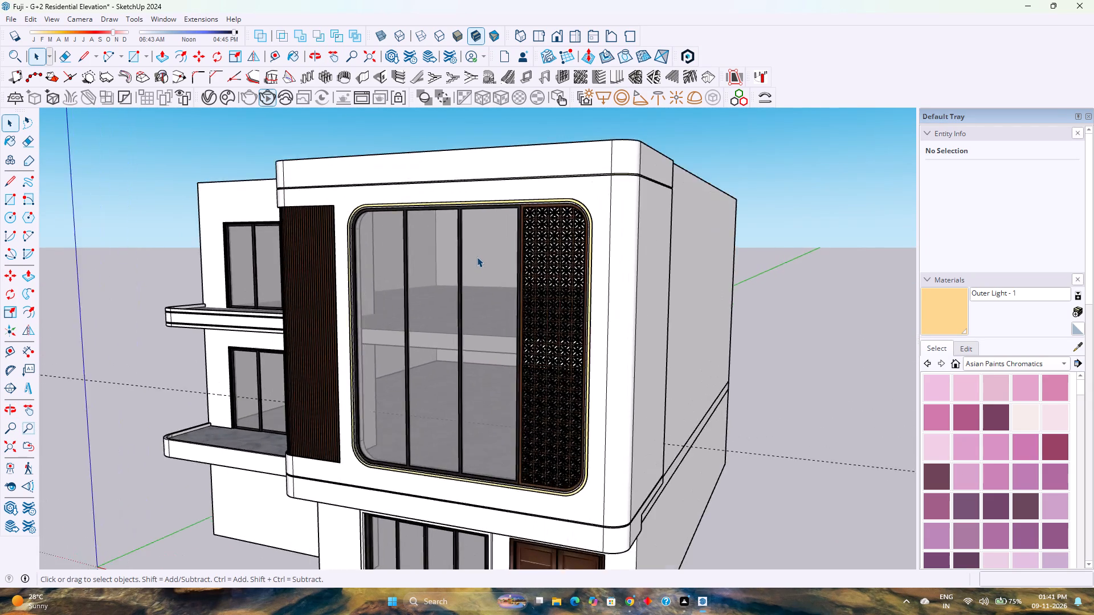
scroll(477, 257, down, 2)
scroll(477, 257, up, 2)
scroll(477, 257, down, 2)
scroll(477, 257, up, 2)
scroll(477, 257, down, 2)
scroll(477, 257, up, 2)
scroll(477, 257, down, 3)
scroll(477, 257, up, 3)
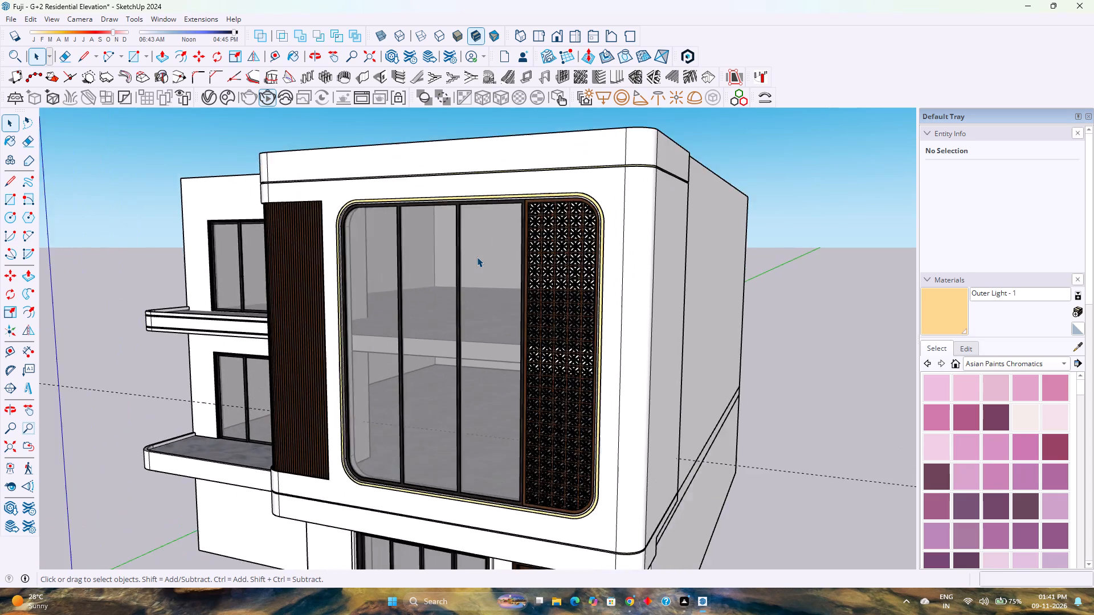
scroll(477, 257, down, 3)
scroll(477, 257, up, 3)
scroll(477, 257, down, 8)
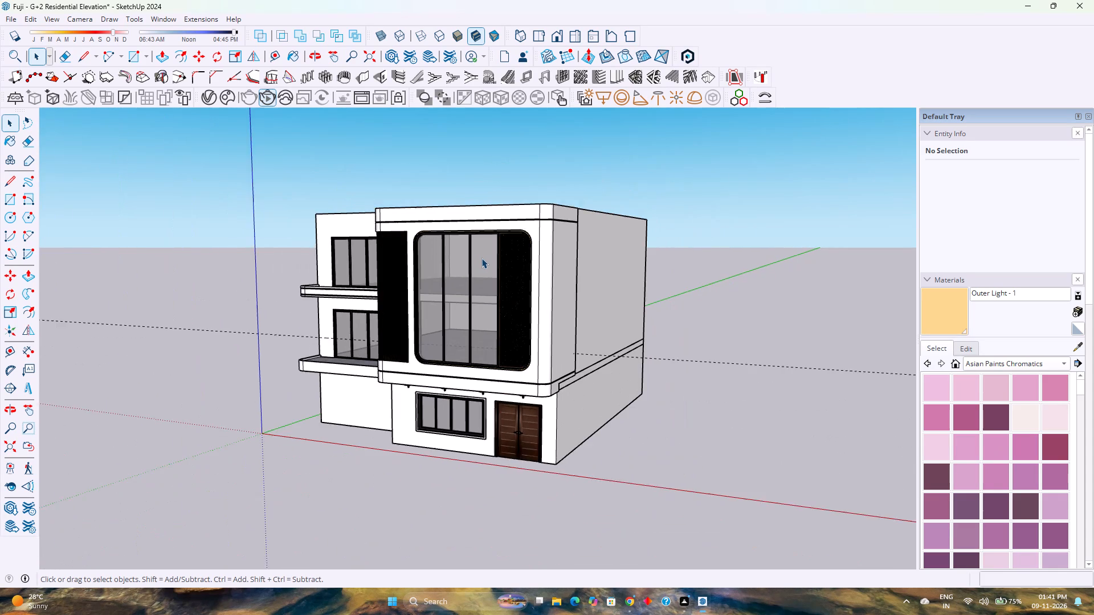
scroll(481, 258, down, 5)
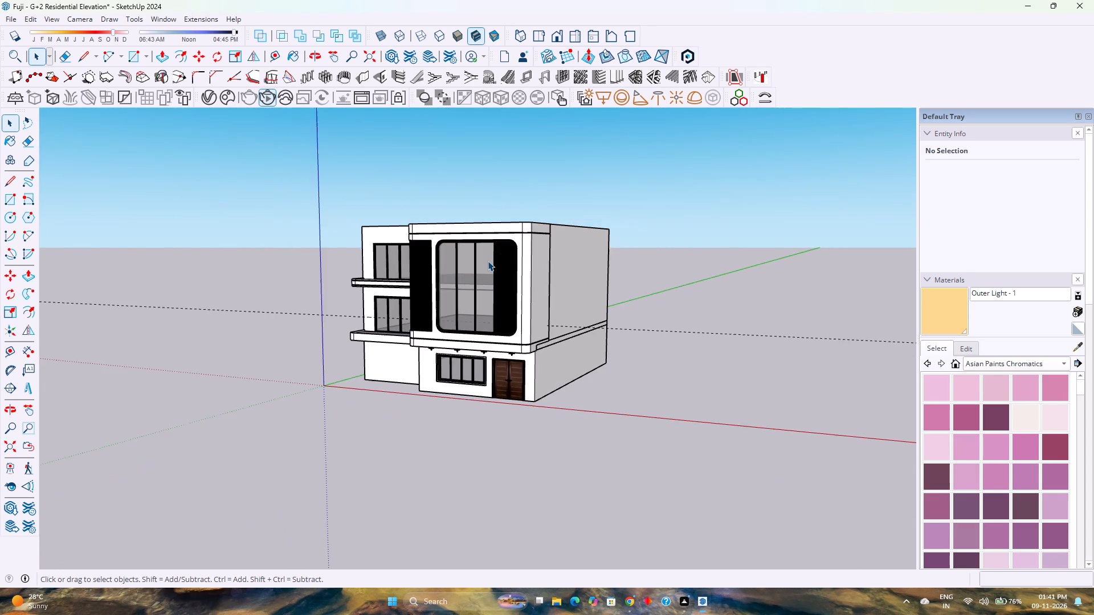
scroll(488, 261, up, 3)
scroll(488, 261, down, 3)
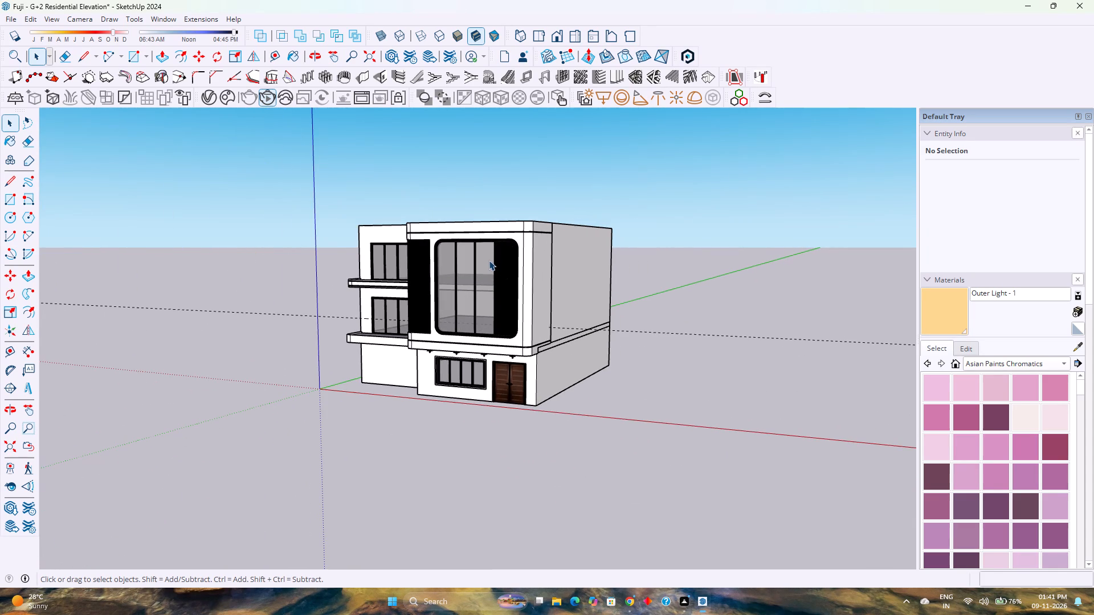
scroll(489, 260, up, 3)
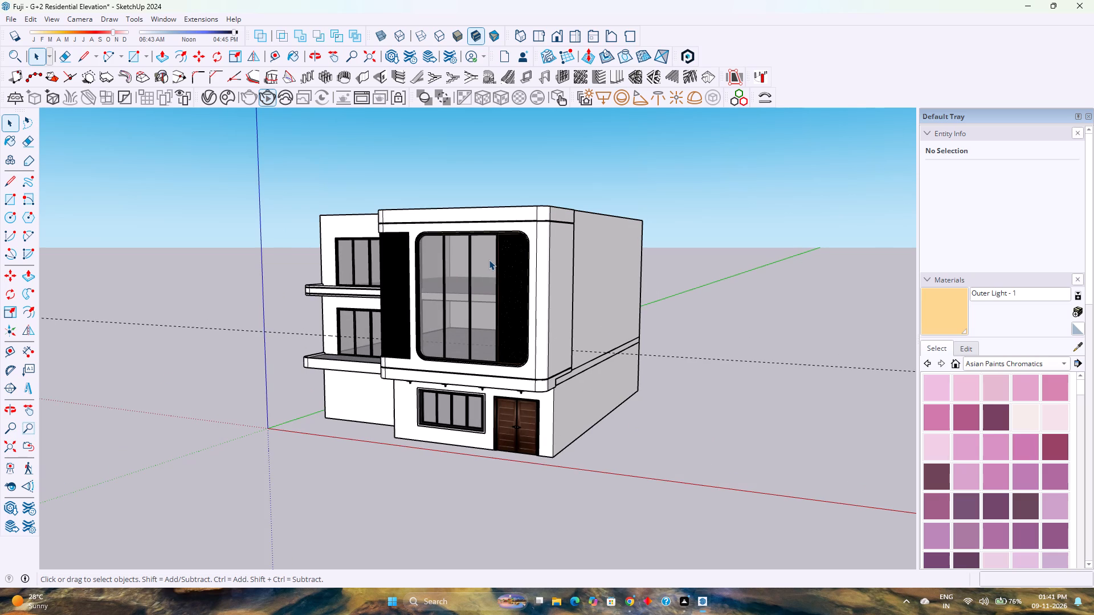
scroll(490, 259, down, 2)
scroll(490, 259, up, 2)
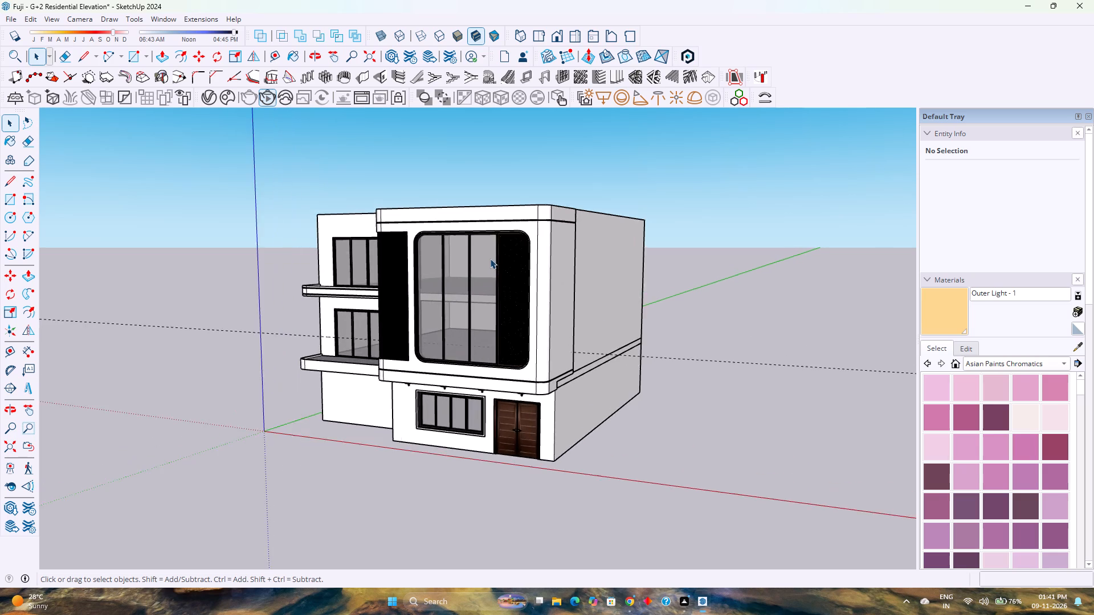
scroll(490, 259, down, 4)
scroll(490, 259, up, 7)
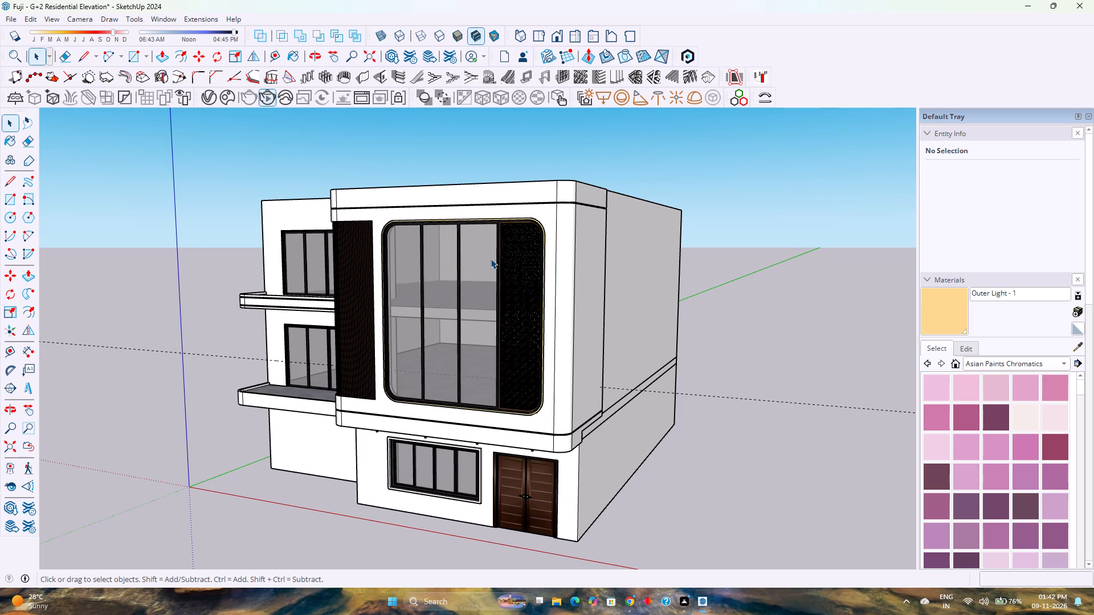
scroll(491, 259, down, 3)
scroll(491, 259, up, 3)
scroll(489, 258, down, 3)
scroll(486, 255, up, 2)
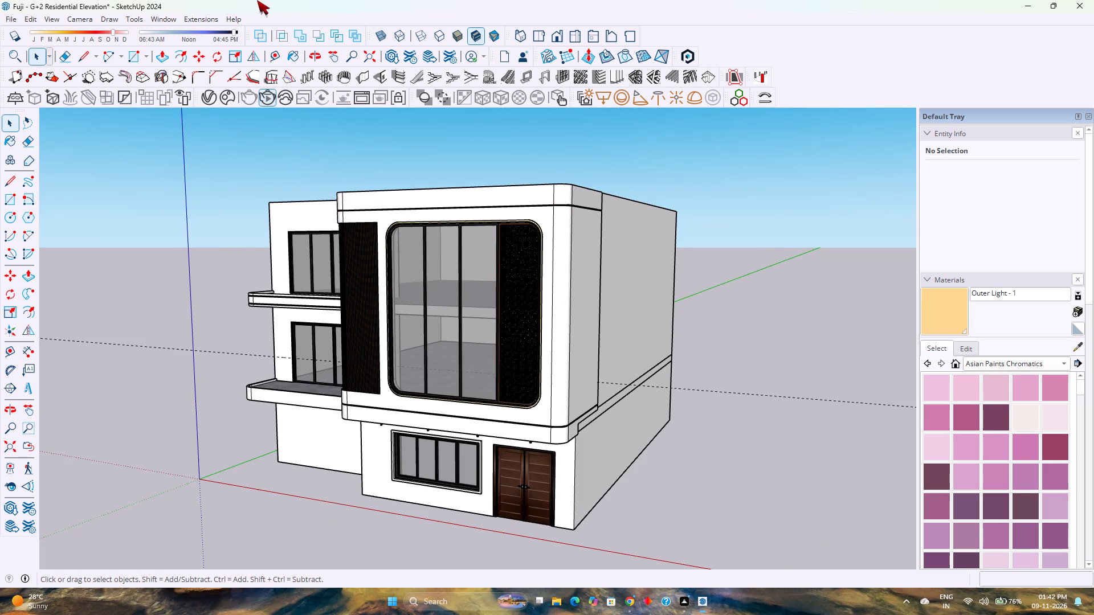
Delete all guide lines from the model.
click(27, 15)
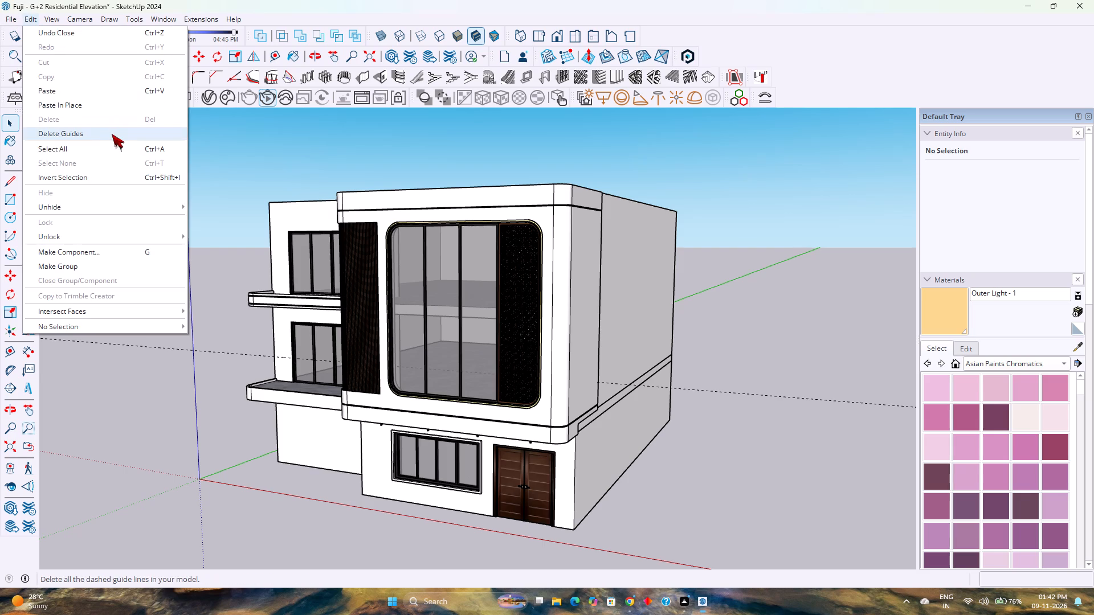
click(112, 134)
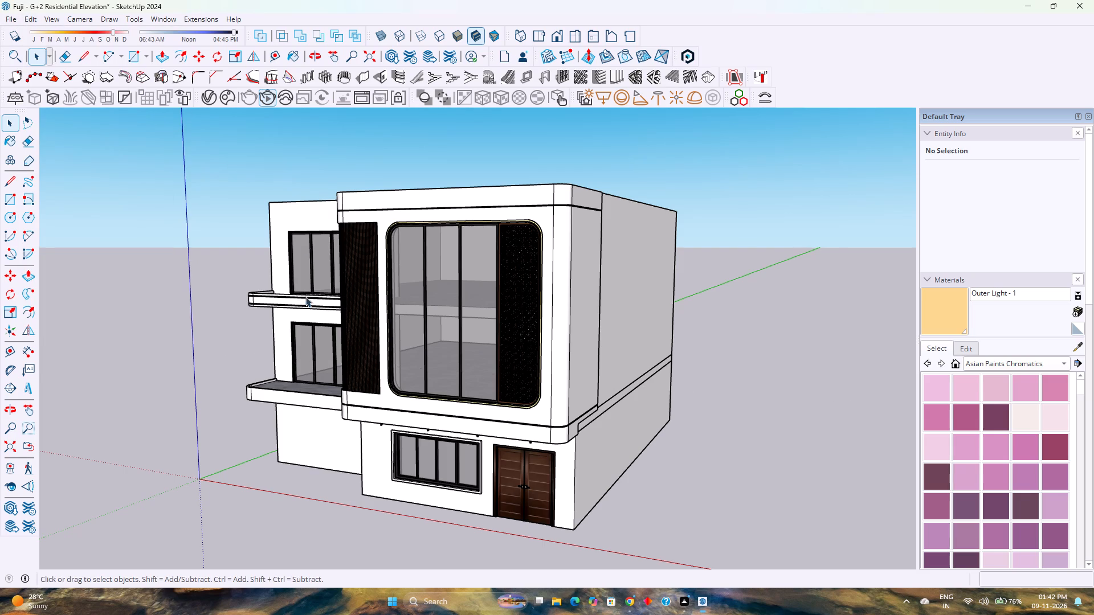
scroll(307, 297, down, 5)
scroll(307, 297, up, 5)
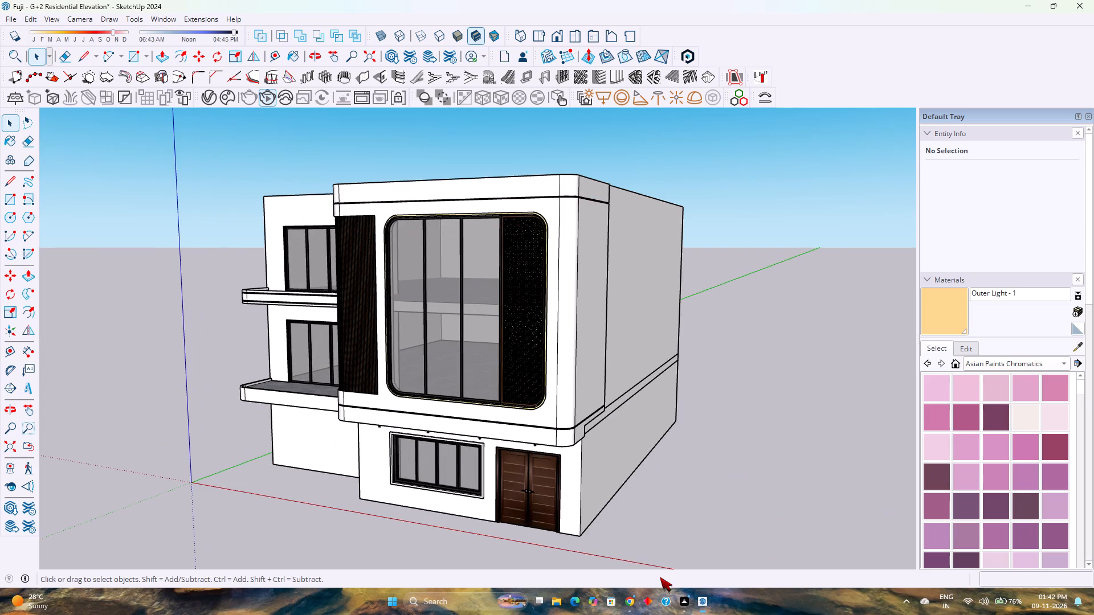
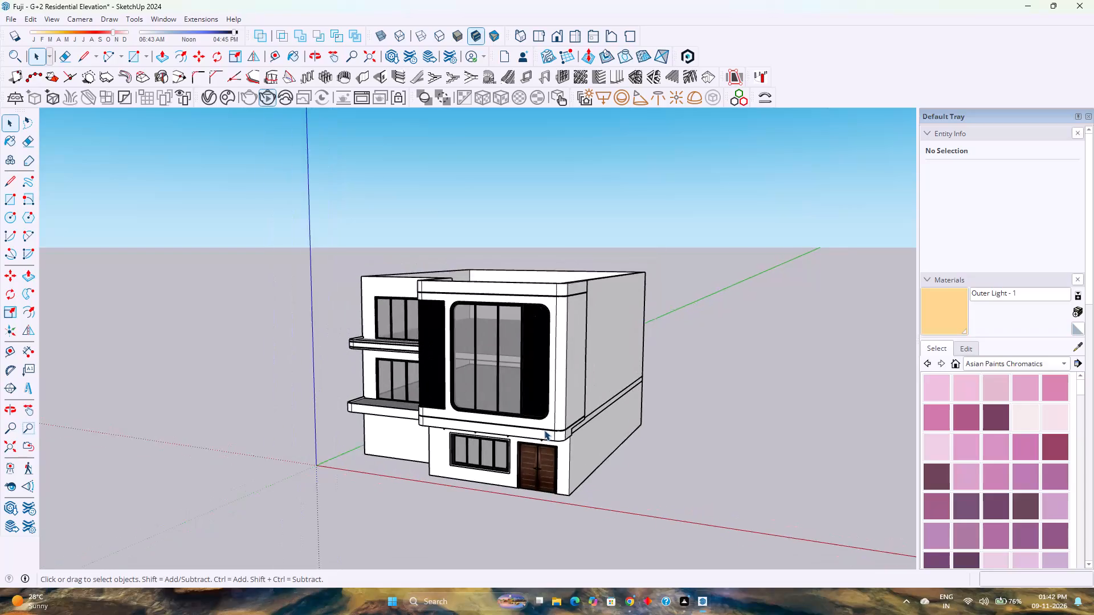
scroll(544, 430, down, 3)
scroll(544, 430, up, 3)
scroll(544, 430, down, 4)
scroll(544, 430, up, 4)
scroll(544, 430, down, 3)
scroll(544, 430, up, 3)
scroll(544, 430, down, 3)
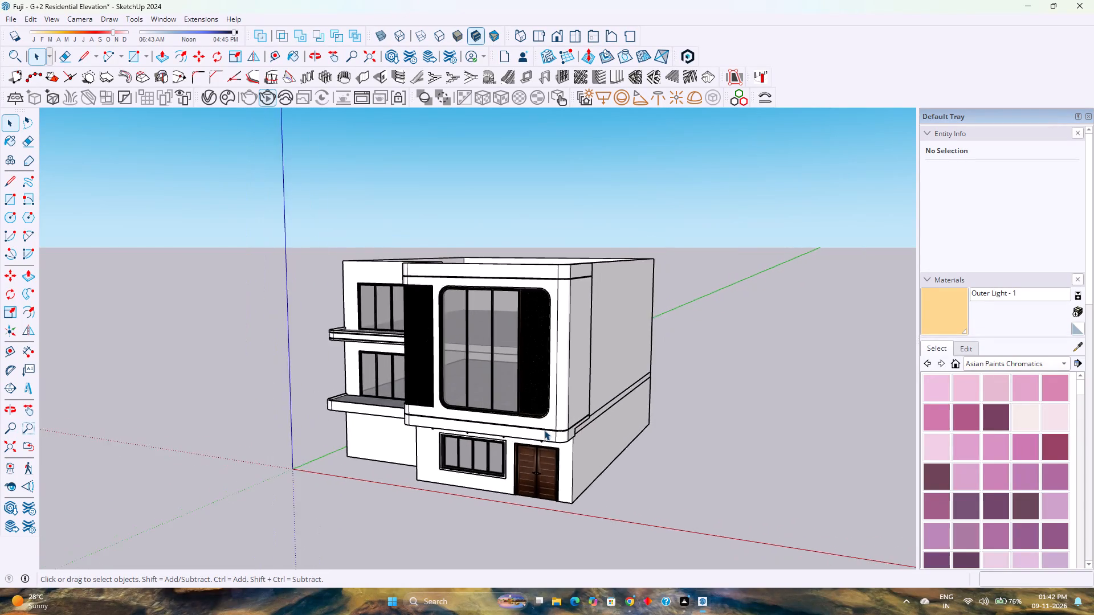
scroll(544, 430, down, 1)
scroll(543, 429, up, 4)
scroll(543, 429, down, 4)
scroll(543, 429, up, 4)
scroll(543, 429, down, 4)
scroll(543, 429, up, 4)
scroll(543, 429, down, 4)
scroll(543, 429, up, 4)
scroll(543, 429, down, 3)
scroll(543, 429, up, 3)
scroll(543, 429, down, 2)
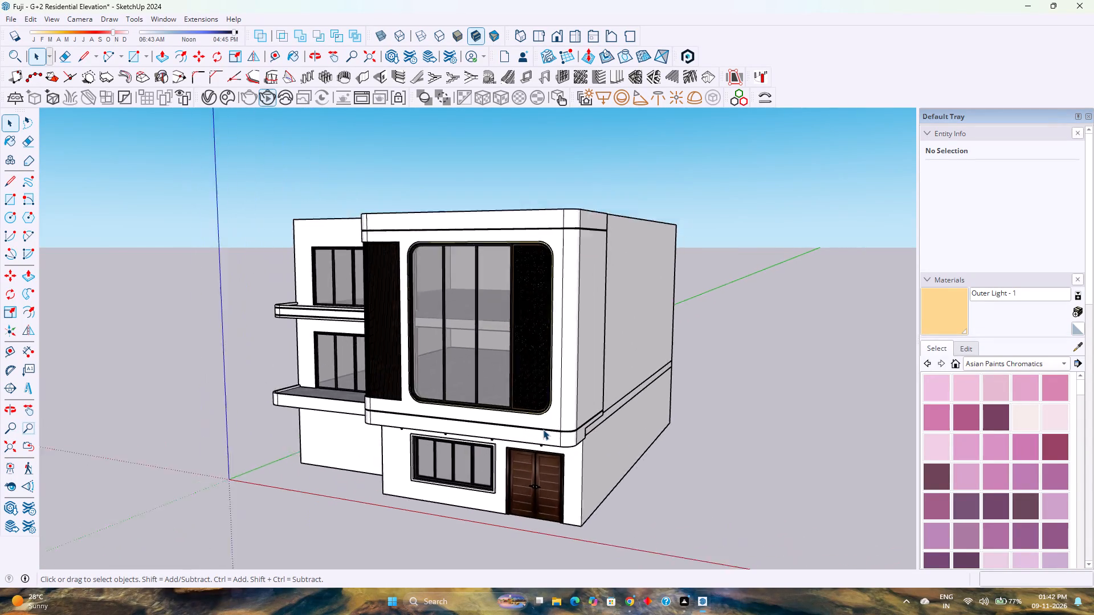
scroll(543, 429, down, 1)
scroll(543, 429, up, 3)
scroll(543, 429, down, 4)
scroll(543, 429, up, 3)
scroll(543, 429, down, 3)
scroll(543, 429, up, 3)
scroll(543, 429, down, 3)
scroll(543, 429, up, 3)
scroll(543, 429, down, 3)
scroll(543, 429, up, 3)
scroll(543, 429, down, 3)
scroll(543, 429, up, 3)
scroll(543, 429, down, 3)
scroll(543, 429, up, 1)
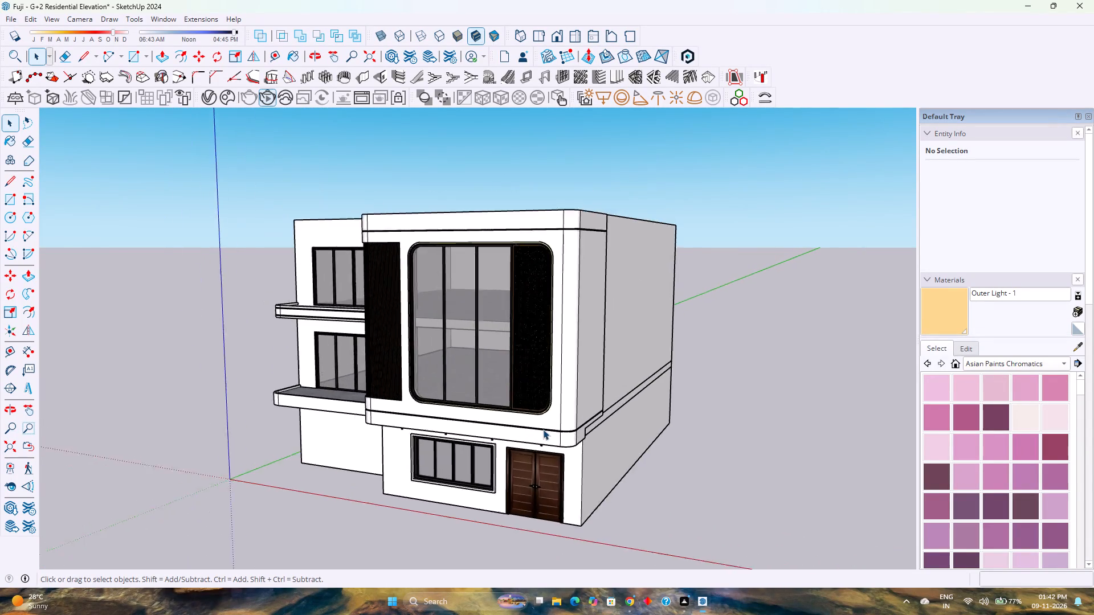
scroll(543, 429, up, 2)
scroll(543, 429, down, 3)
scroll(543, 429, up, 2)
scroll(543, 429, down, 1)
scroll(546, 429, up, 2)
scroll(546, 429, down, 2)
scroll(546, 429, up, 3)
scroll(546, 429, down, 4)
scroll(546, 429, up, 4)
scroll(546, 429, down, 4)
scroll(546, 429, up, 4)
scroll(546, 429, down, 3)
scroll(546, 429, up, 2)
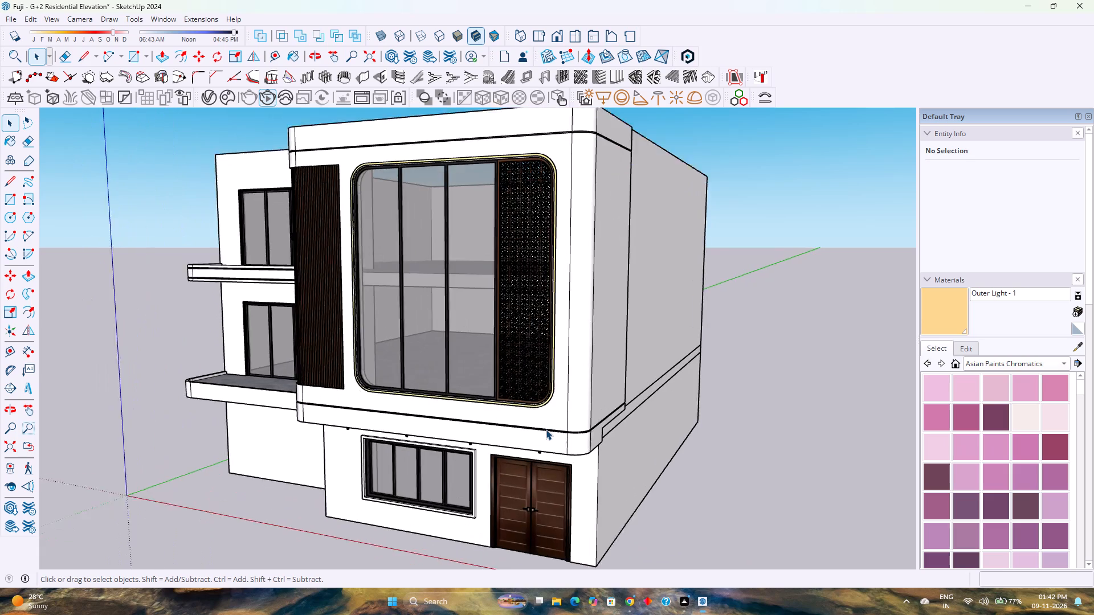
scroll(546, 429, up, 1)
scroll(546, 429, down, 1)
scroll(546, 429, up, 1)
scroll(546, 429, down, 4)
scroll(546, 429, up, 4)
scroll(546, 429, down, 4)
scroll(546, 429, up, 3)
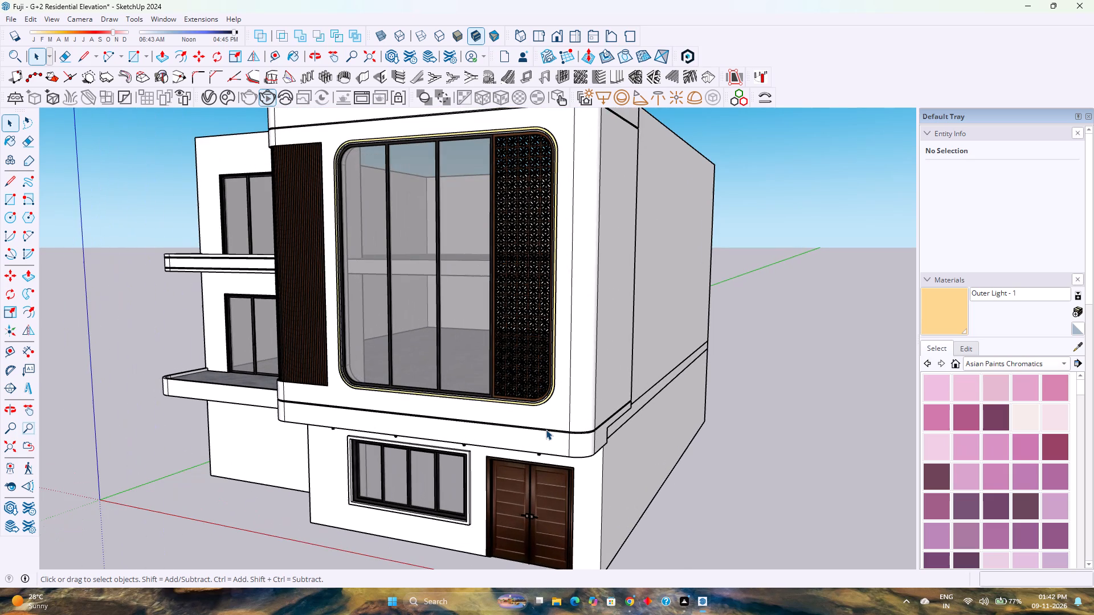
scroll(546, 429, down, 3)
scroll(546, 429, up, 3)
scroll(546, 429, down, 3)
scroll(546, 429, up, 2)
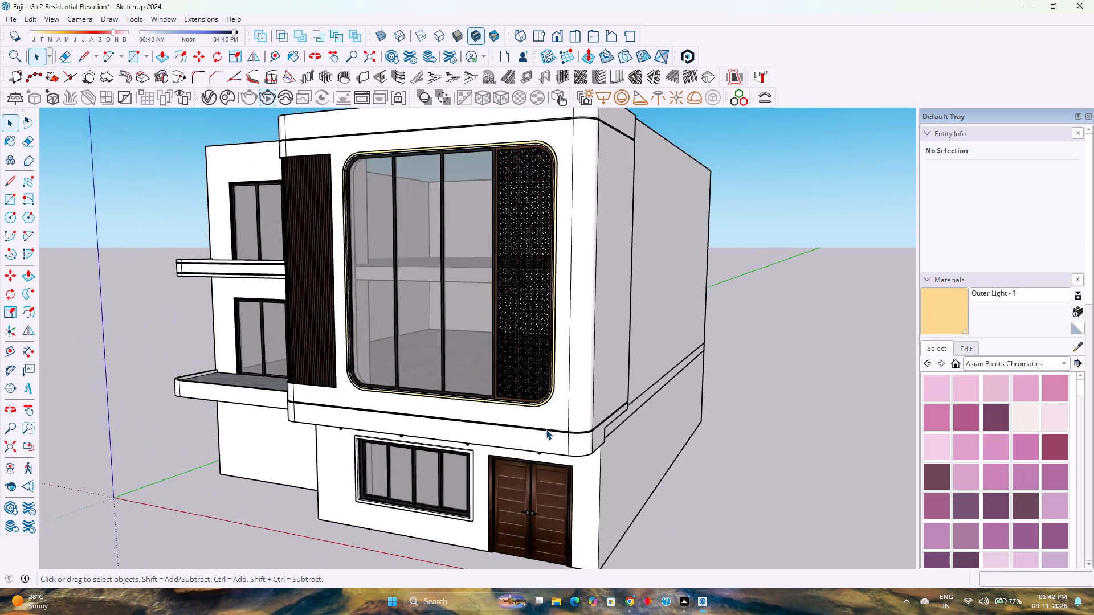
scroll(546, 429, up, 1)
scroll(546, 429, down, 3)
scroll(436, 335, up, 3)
Examine the roof terrace, its parapet walls and the upper balcony from a raised view of the building's balcony side.
middle_click(438, 334)
middle_drag(438, 334, 561, 364)
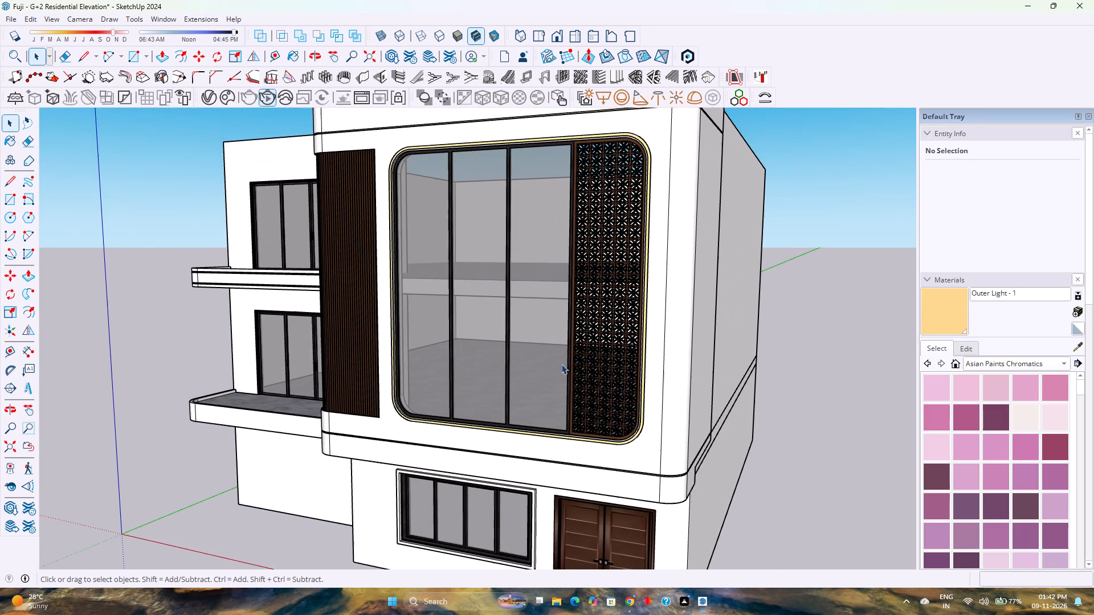
middle_drag(561, 364, 635, 376)
scroll(634, 370, down, 2)
middle_drag(331, 164, 607, 283)
middle_click(607, 283)
scroll(508, 253, up, 2)
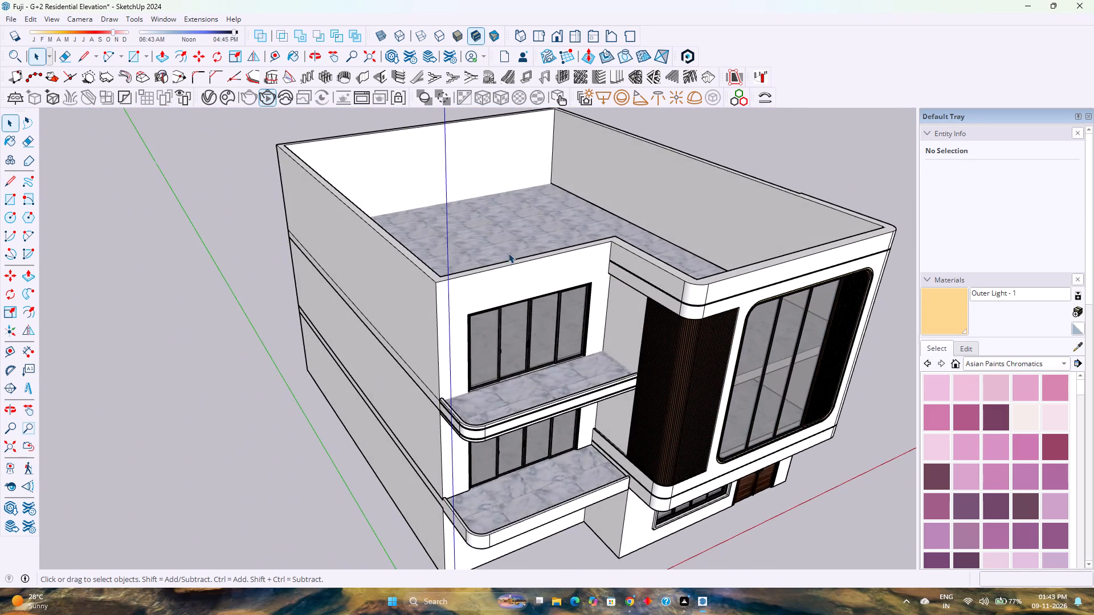
scroll(508, 253, up, 3)
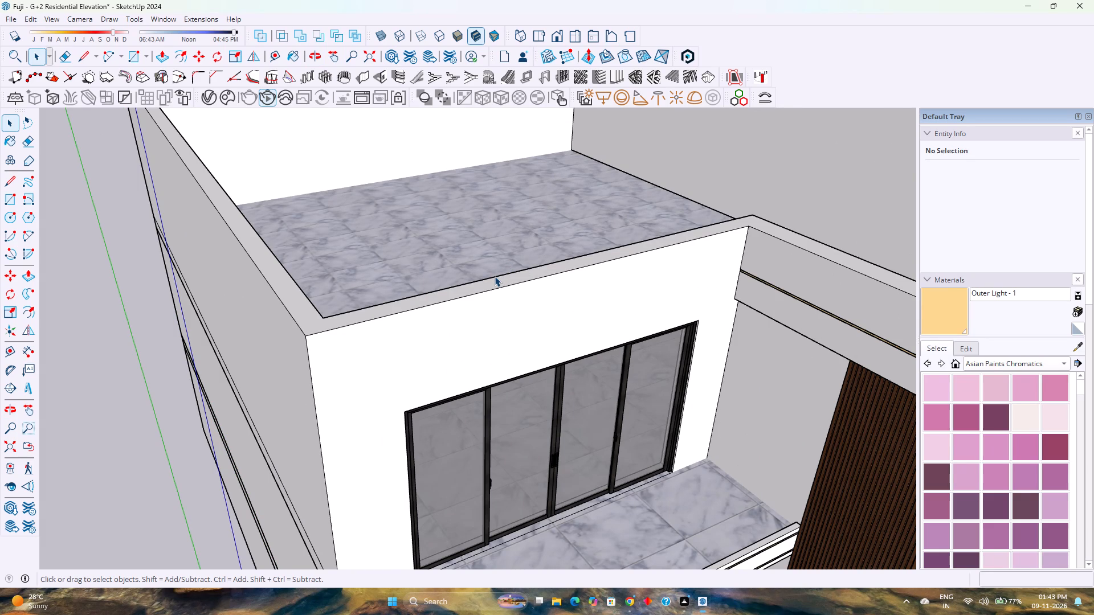
scroll(495, 276, down, 3)
scroll(495, 276, up, 6)
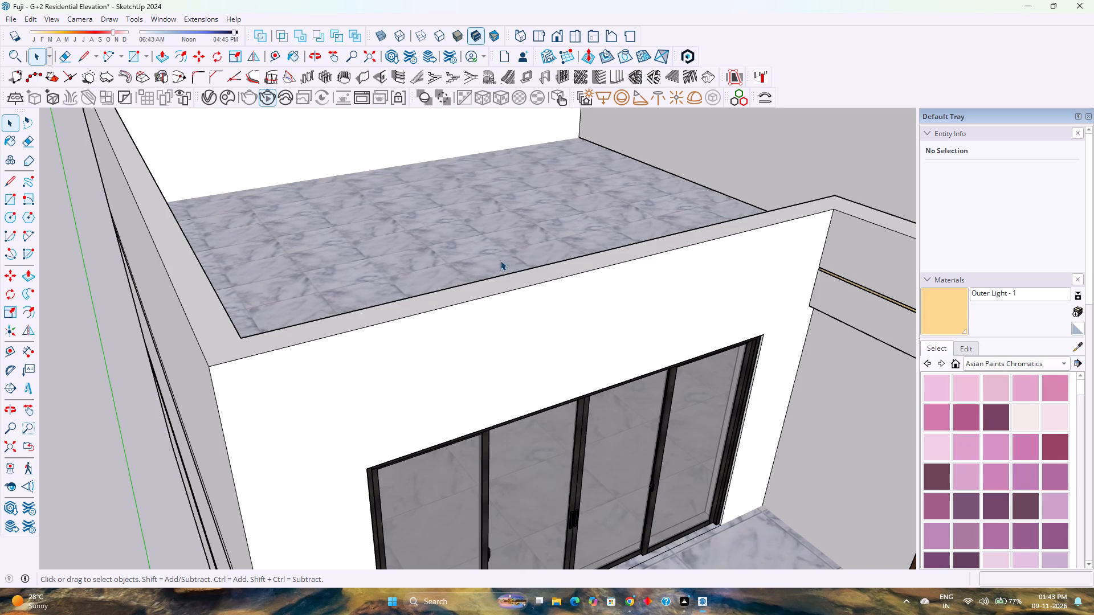
scroll(492, 258, down, 2)
scroll(492, 258, up, 4)
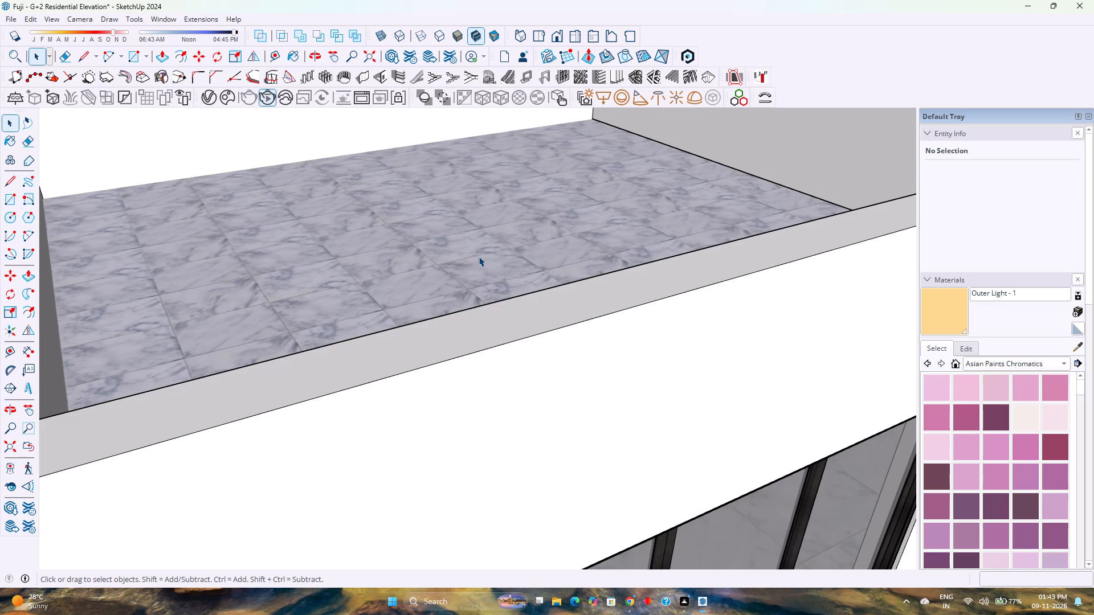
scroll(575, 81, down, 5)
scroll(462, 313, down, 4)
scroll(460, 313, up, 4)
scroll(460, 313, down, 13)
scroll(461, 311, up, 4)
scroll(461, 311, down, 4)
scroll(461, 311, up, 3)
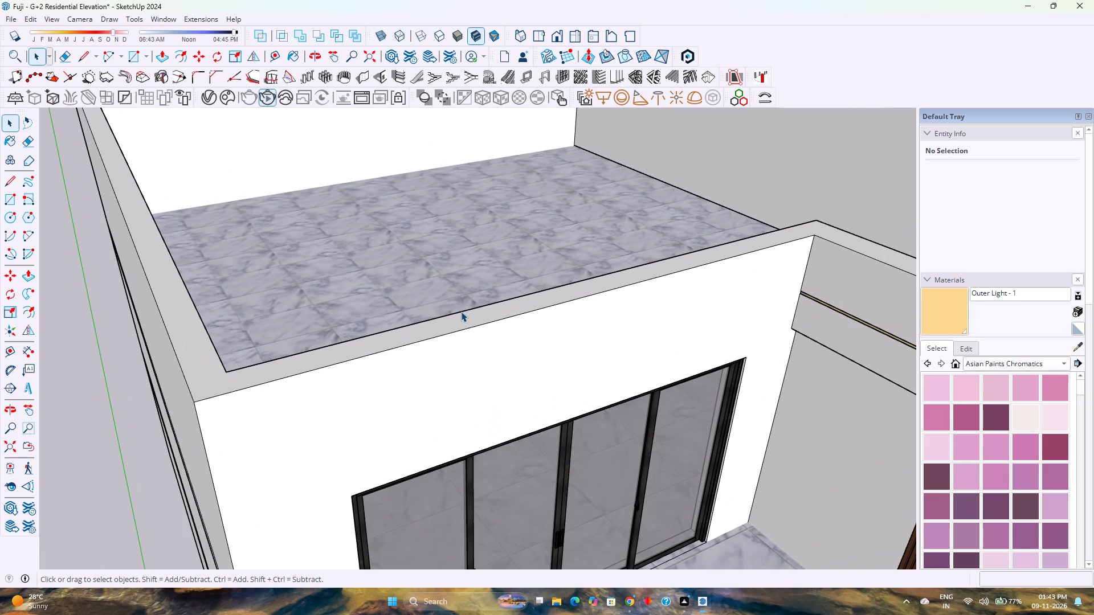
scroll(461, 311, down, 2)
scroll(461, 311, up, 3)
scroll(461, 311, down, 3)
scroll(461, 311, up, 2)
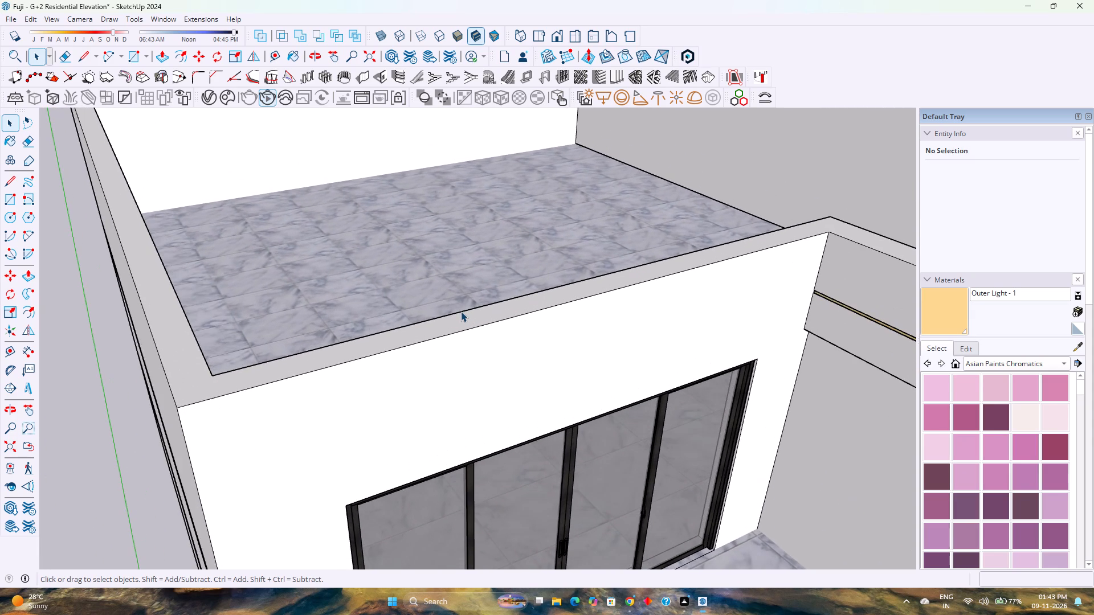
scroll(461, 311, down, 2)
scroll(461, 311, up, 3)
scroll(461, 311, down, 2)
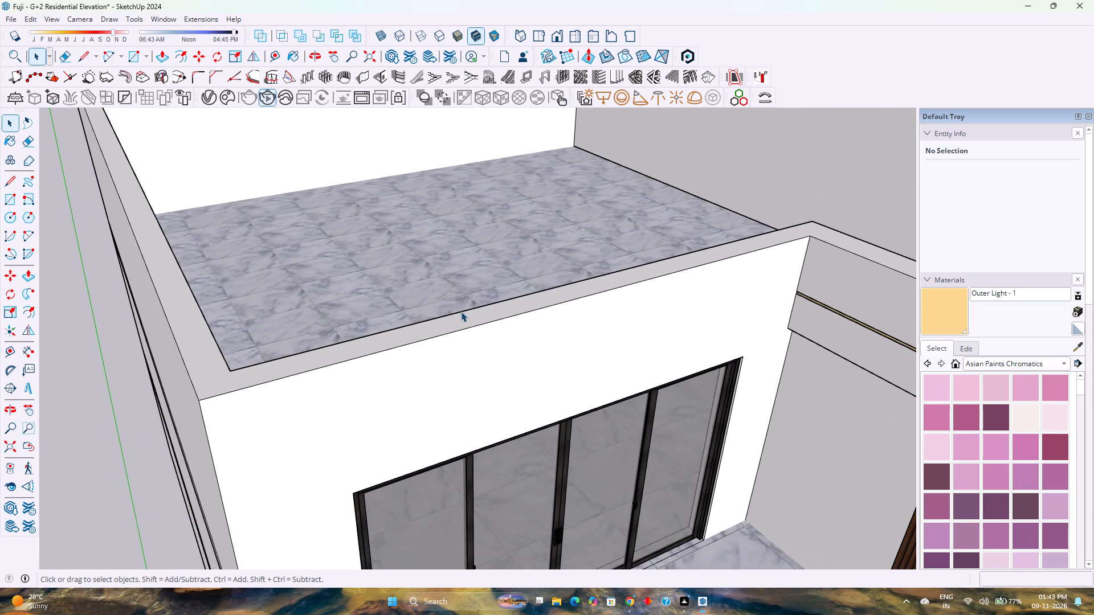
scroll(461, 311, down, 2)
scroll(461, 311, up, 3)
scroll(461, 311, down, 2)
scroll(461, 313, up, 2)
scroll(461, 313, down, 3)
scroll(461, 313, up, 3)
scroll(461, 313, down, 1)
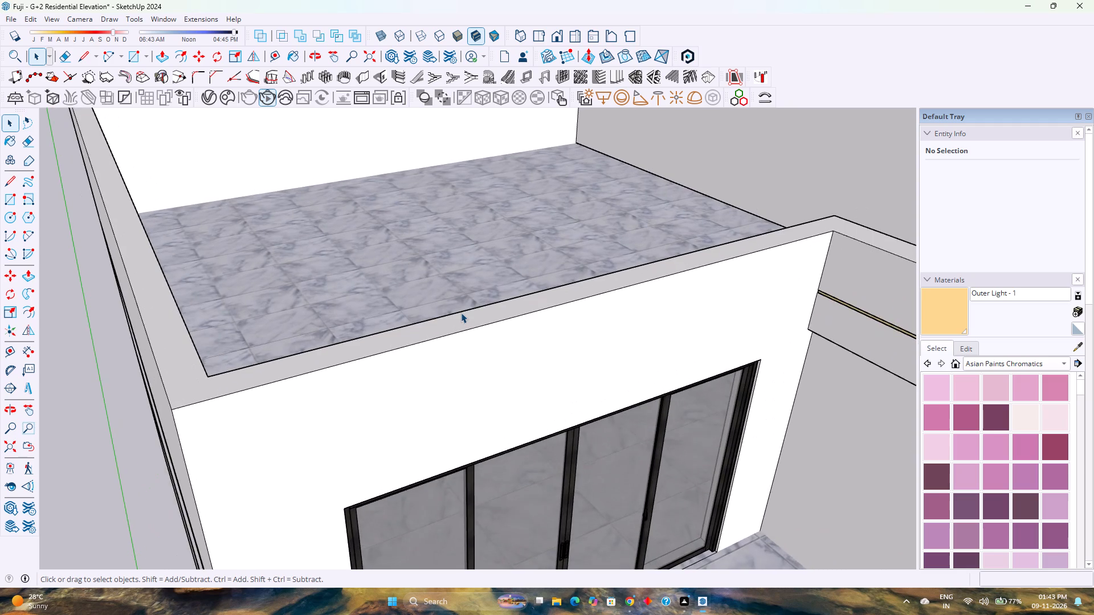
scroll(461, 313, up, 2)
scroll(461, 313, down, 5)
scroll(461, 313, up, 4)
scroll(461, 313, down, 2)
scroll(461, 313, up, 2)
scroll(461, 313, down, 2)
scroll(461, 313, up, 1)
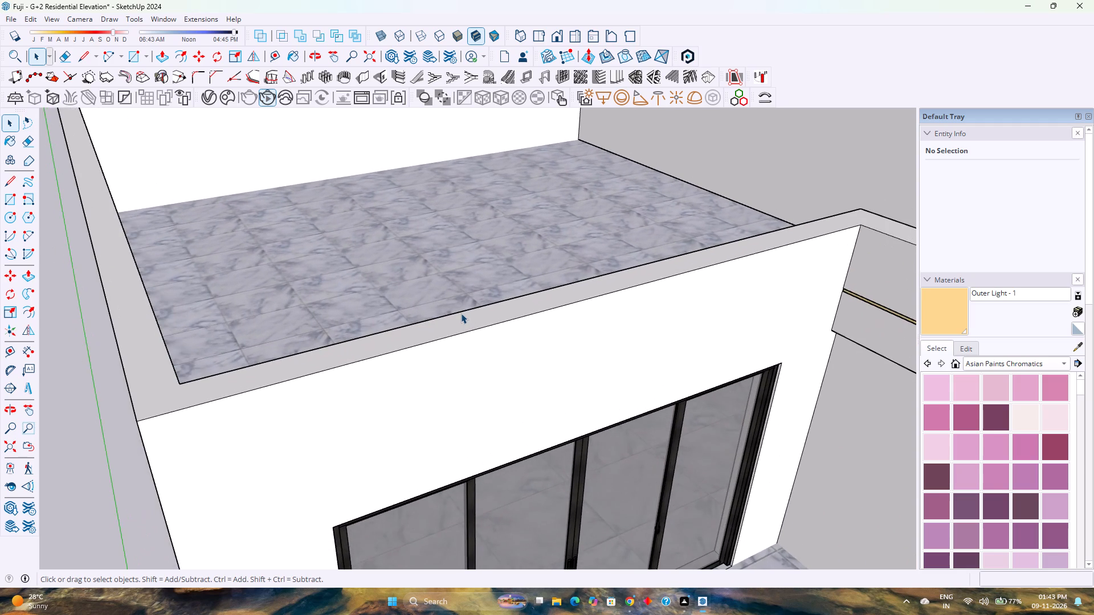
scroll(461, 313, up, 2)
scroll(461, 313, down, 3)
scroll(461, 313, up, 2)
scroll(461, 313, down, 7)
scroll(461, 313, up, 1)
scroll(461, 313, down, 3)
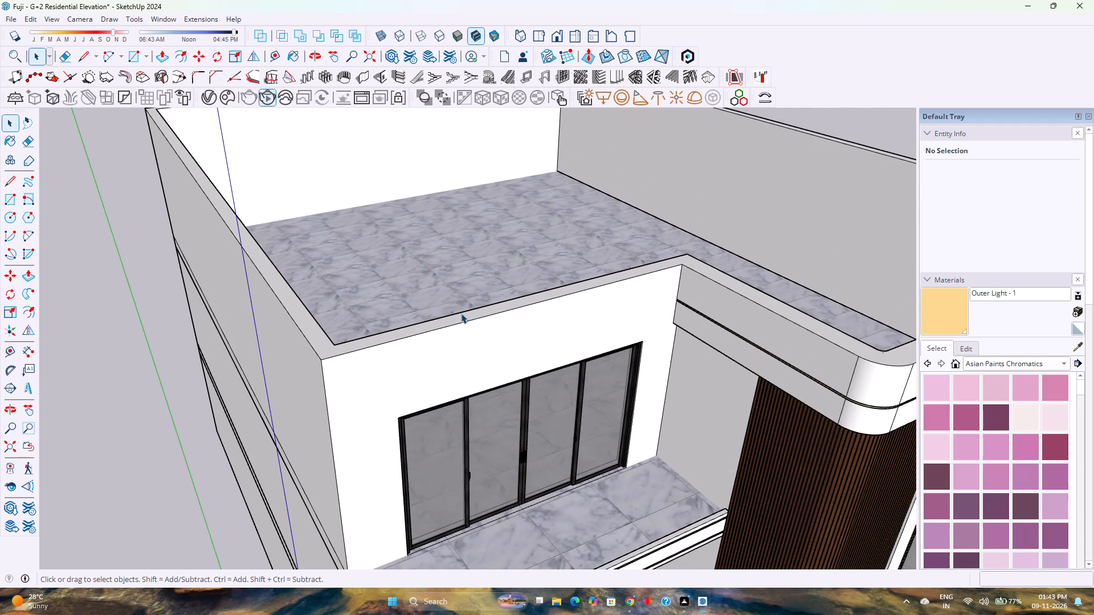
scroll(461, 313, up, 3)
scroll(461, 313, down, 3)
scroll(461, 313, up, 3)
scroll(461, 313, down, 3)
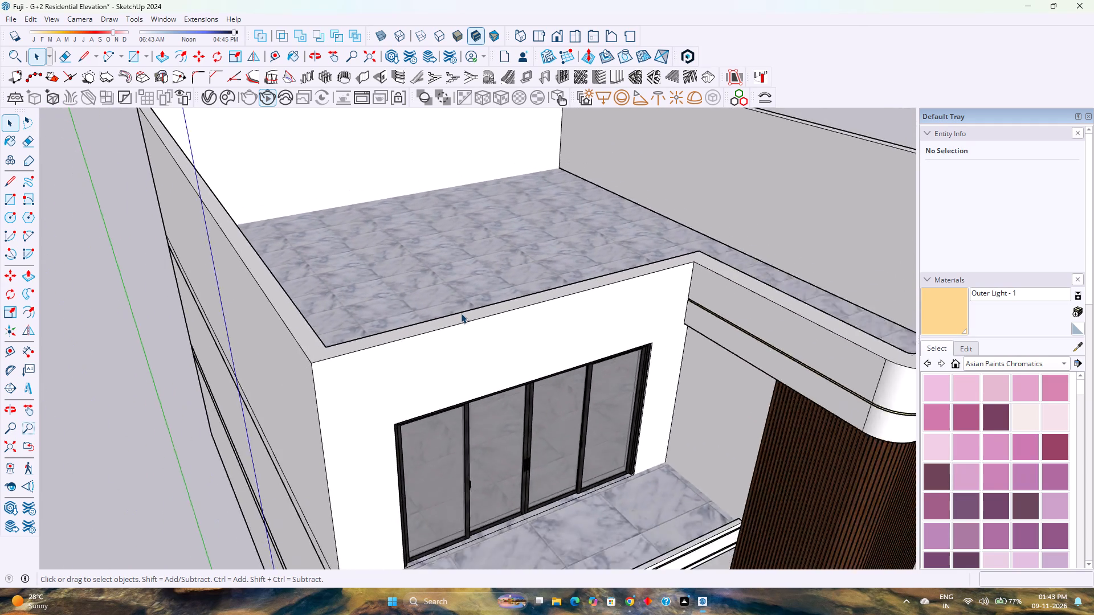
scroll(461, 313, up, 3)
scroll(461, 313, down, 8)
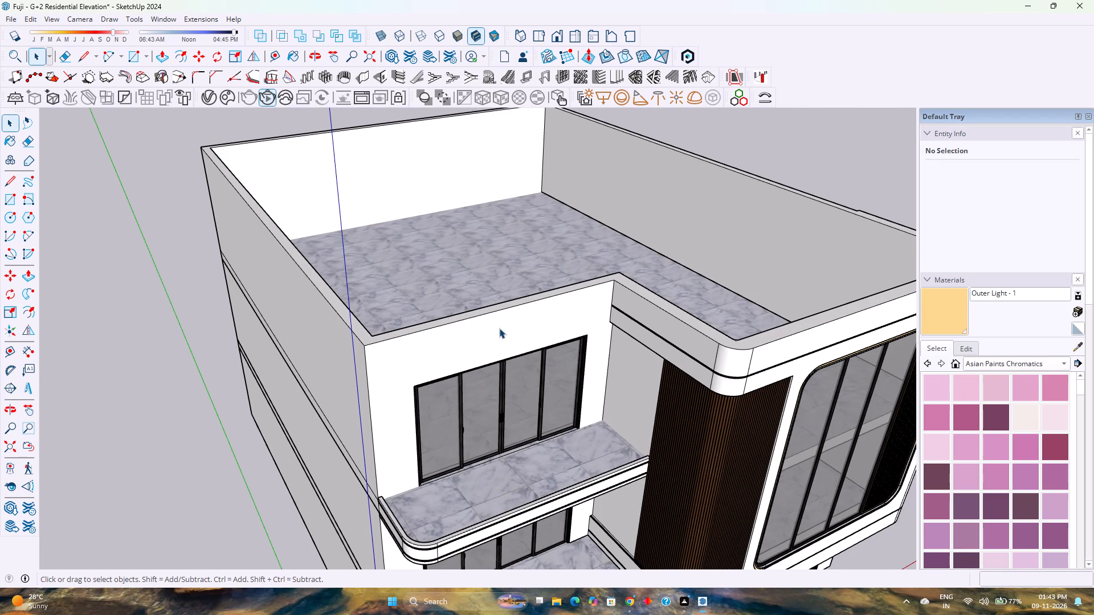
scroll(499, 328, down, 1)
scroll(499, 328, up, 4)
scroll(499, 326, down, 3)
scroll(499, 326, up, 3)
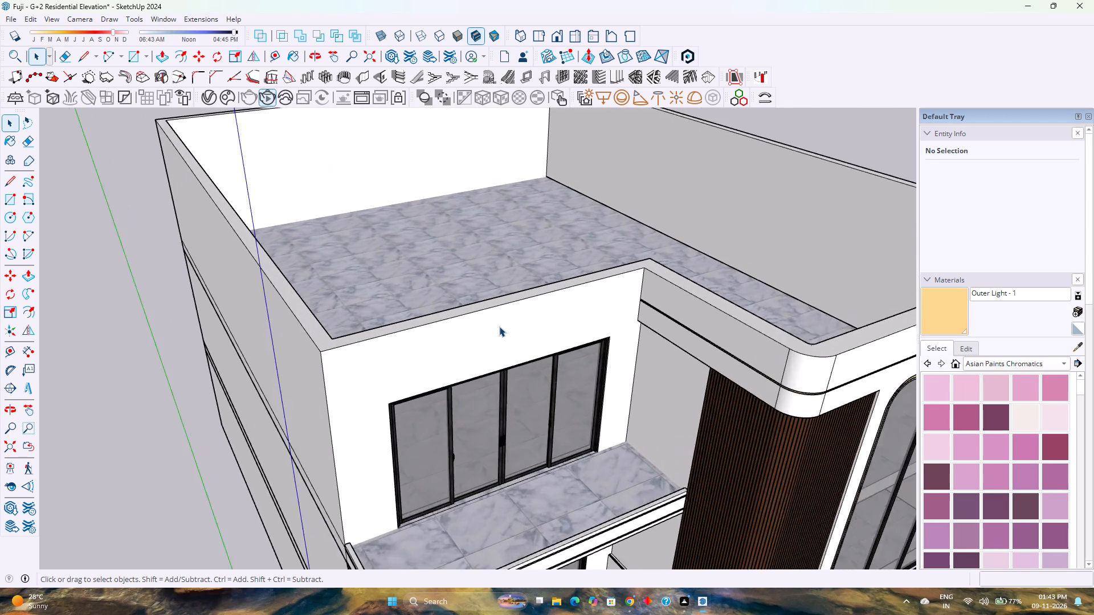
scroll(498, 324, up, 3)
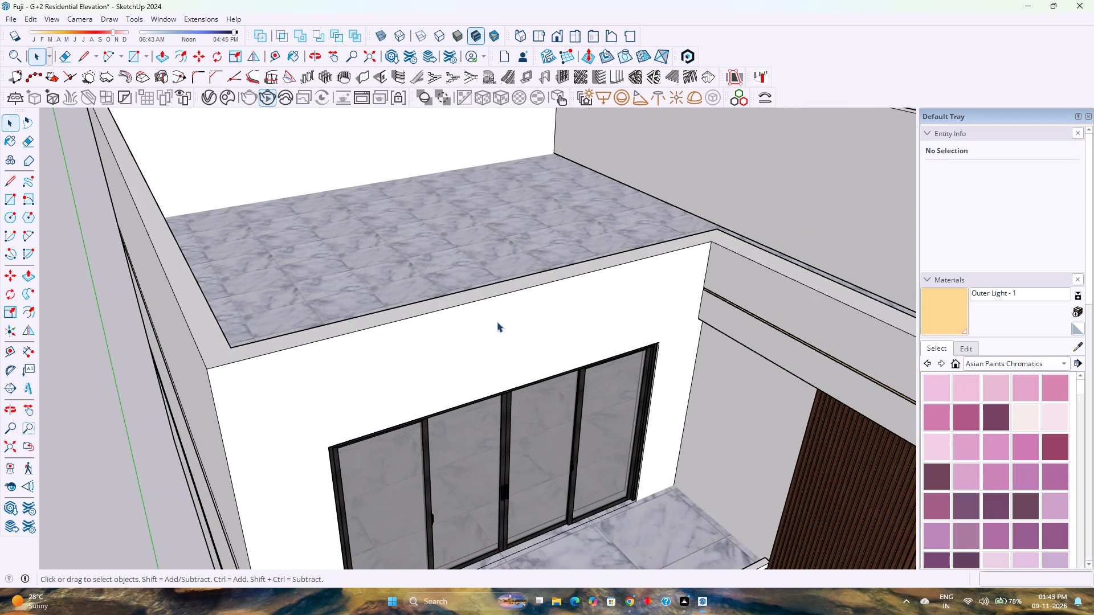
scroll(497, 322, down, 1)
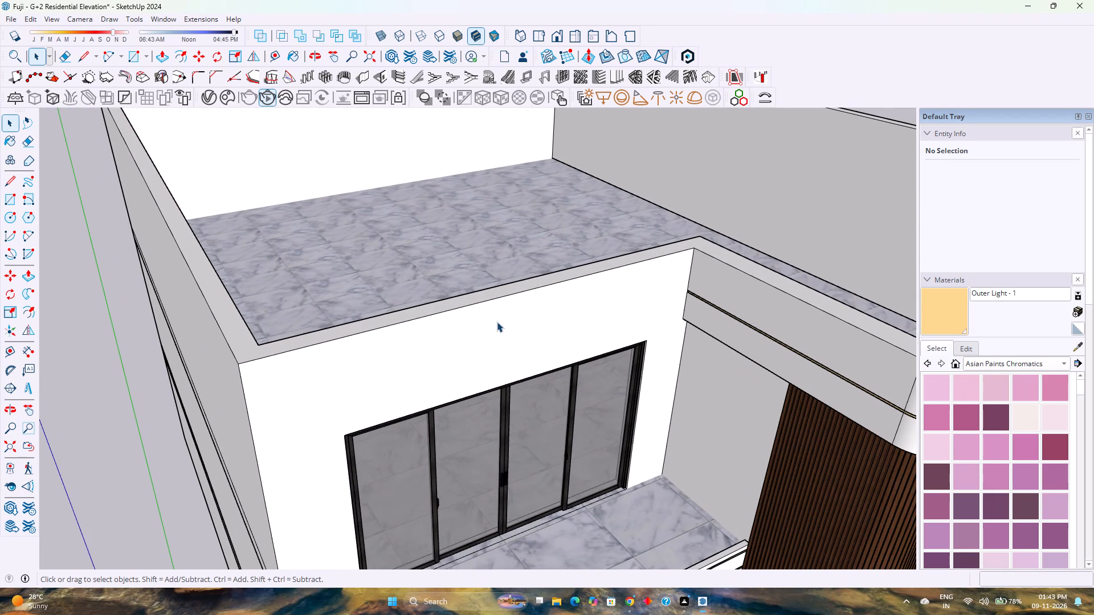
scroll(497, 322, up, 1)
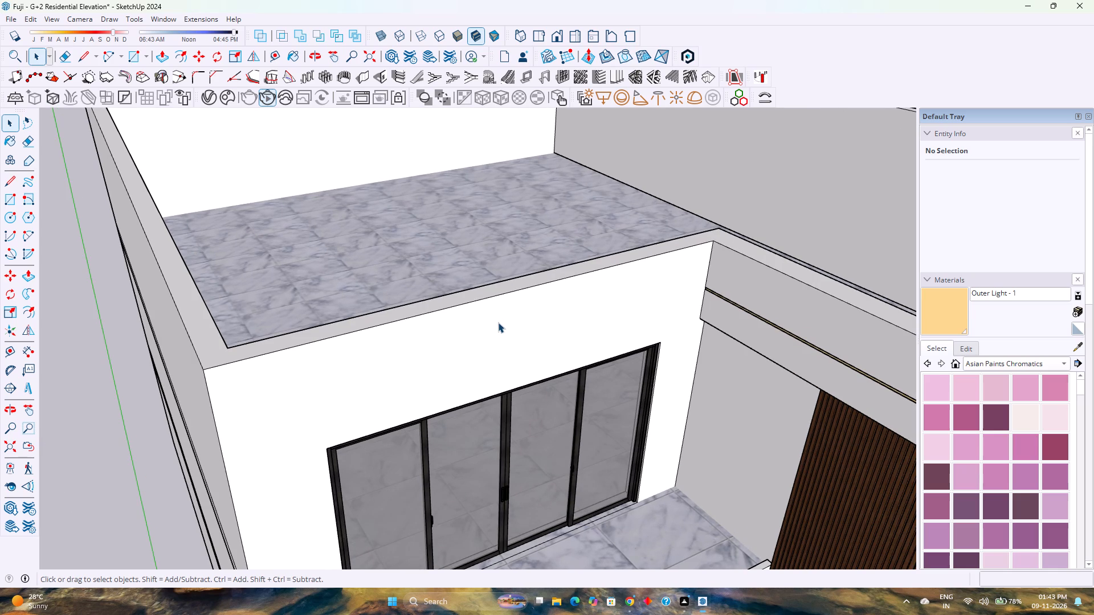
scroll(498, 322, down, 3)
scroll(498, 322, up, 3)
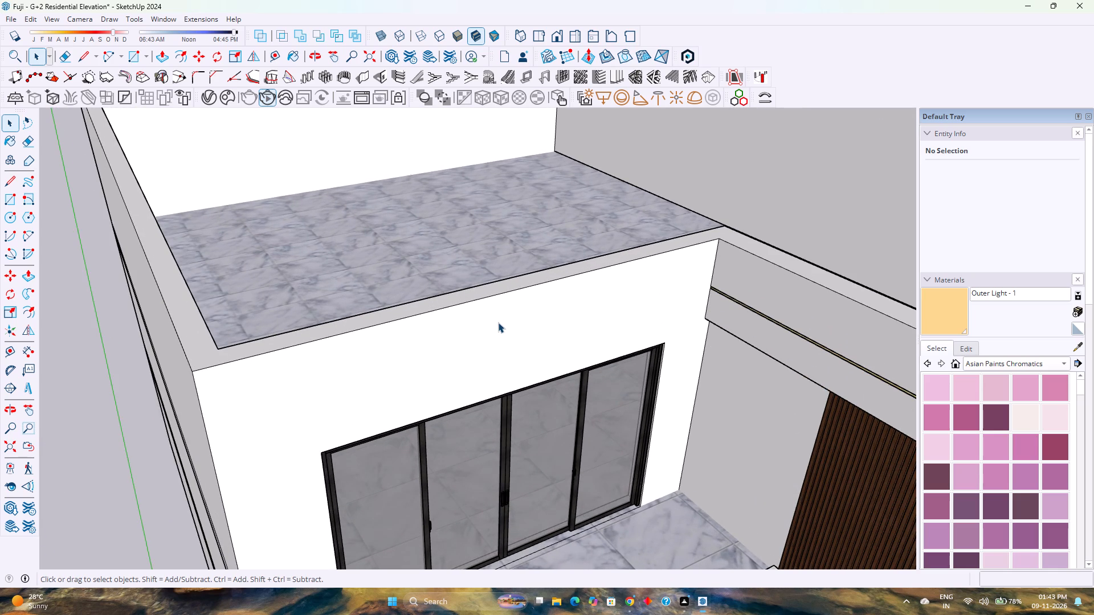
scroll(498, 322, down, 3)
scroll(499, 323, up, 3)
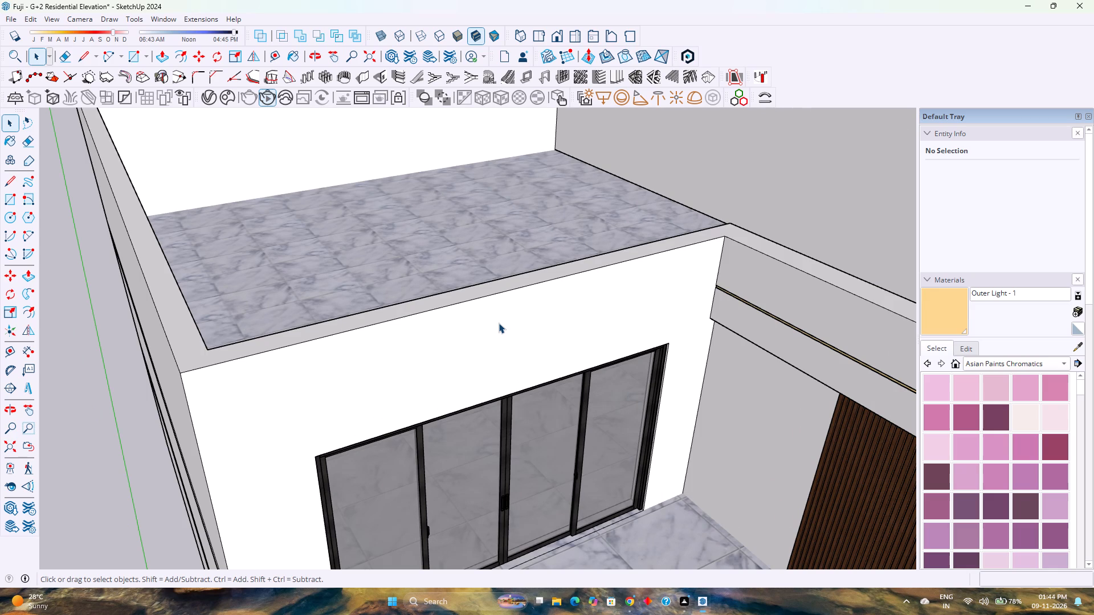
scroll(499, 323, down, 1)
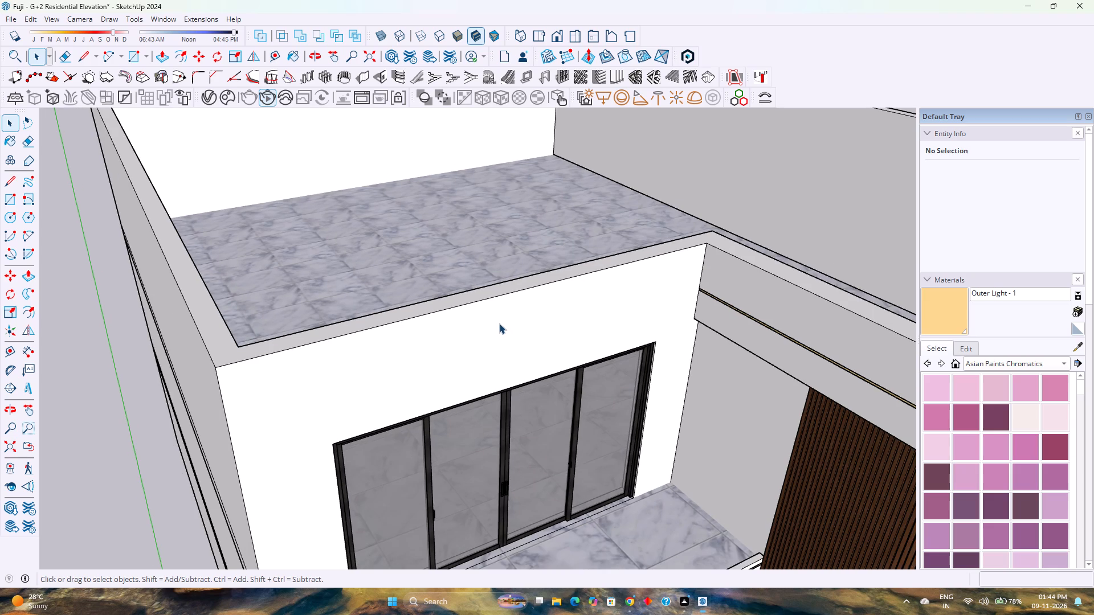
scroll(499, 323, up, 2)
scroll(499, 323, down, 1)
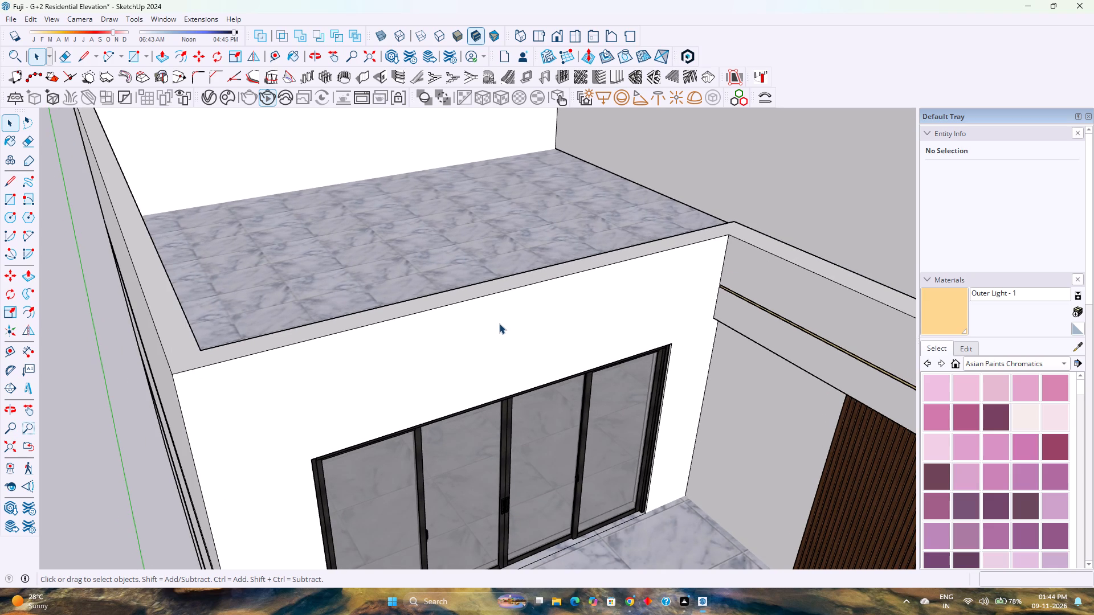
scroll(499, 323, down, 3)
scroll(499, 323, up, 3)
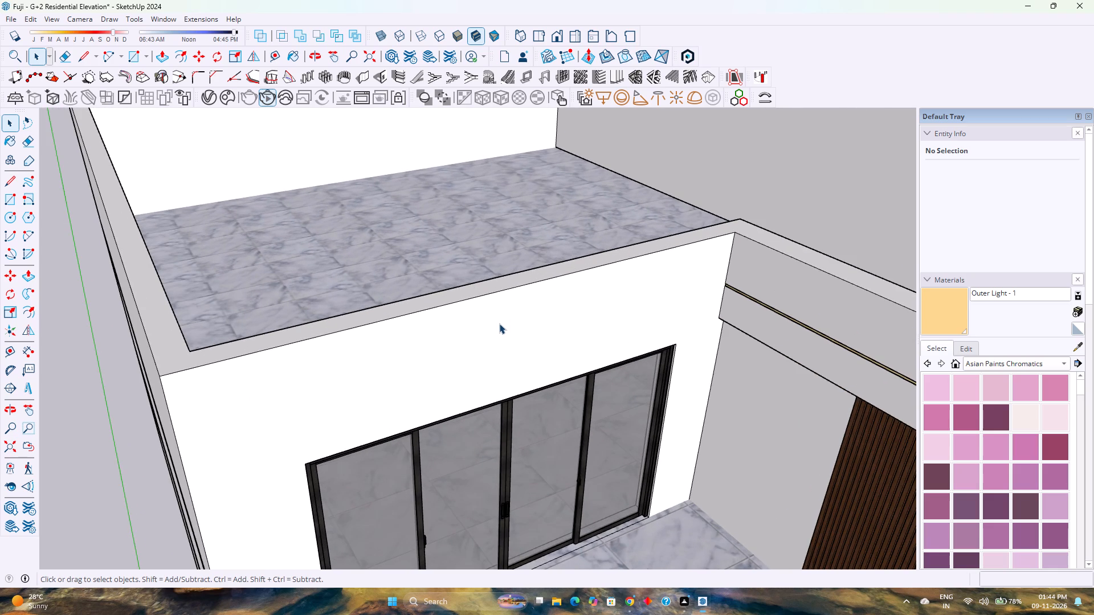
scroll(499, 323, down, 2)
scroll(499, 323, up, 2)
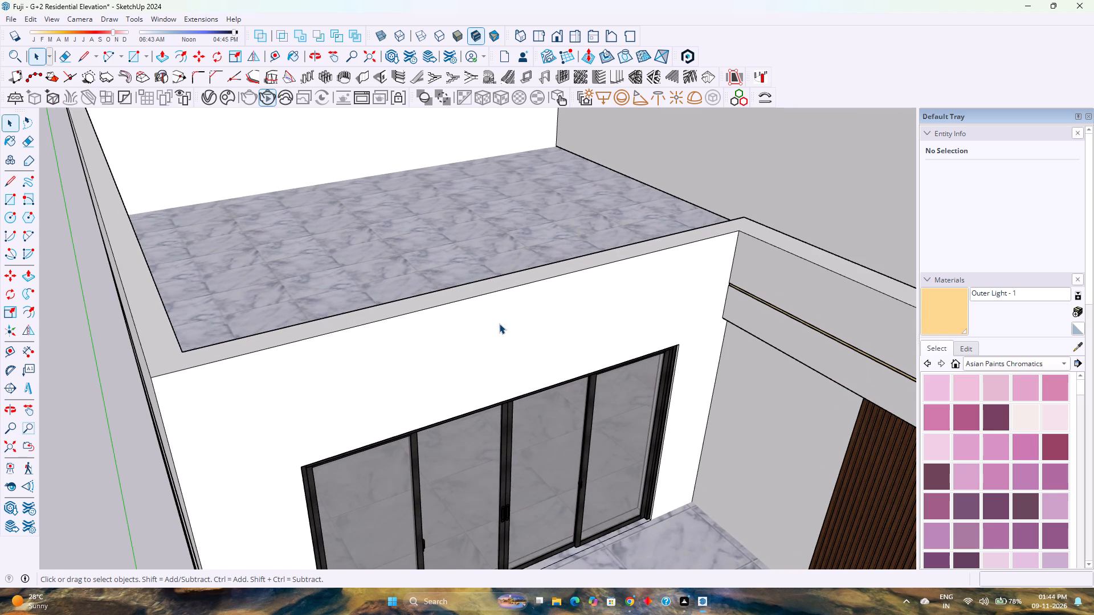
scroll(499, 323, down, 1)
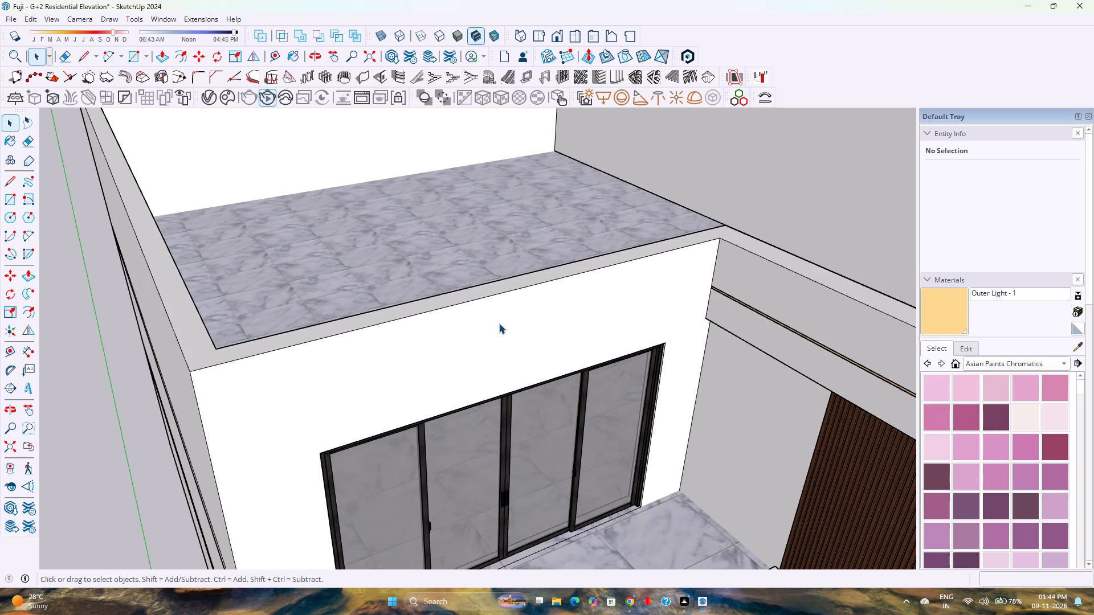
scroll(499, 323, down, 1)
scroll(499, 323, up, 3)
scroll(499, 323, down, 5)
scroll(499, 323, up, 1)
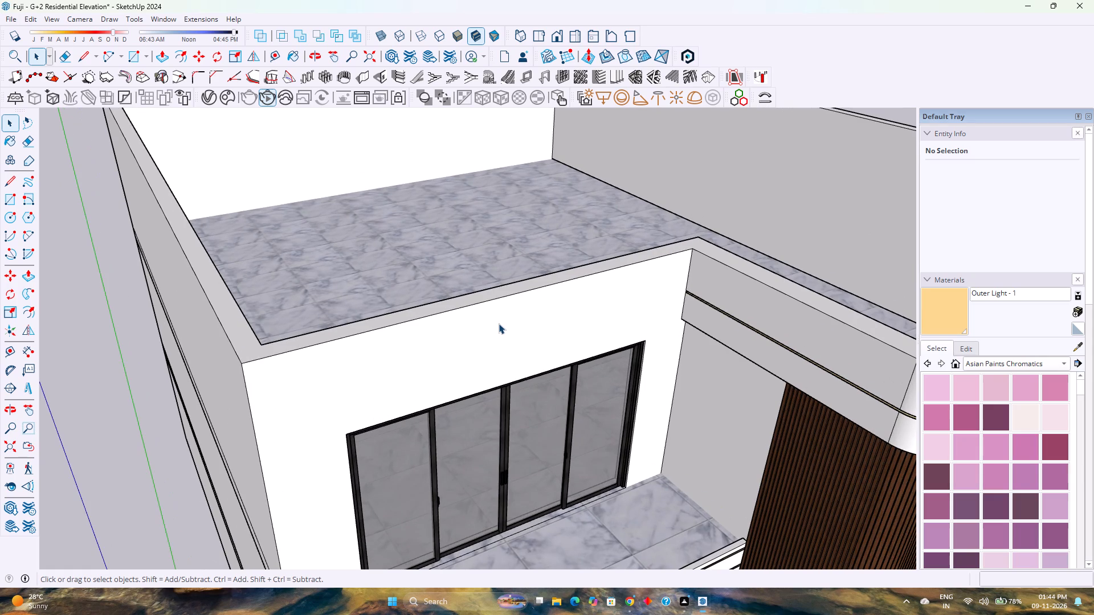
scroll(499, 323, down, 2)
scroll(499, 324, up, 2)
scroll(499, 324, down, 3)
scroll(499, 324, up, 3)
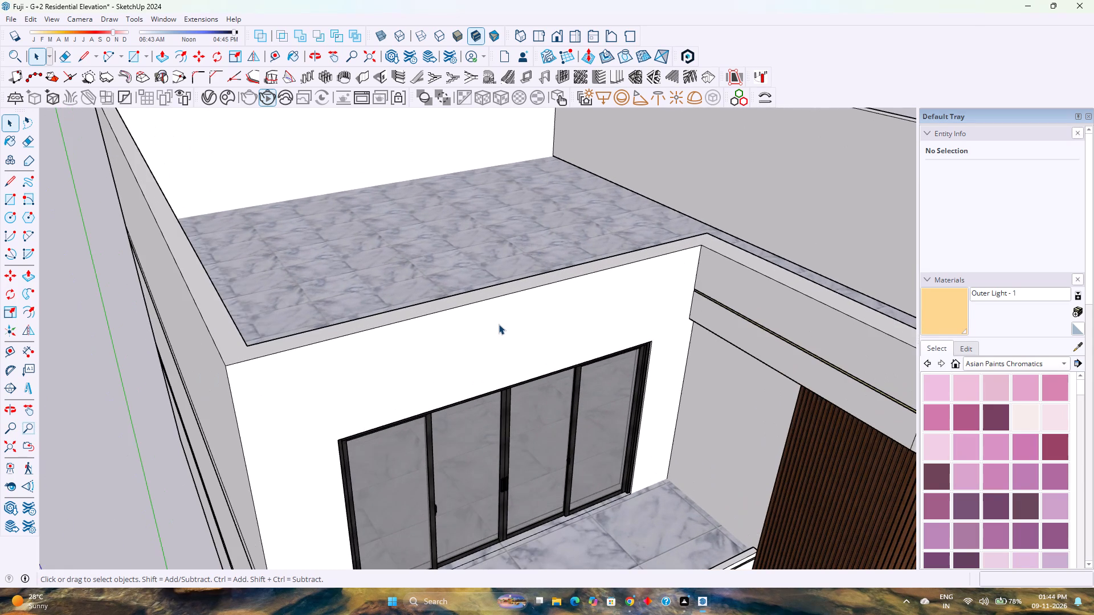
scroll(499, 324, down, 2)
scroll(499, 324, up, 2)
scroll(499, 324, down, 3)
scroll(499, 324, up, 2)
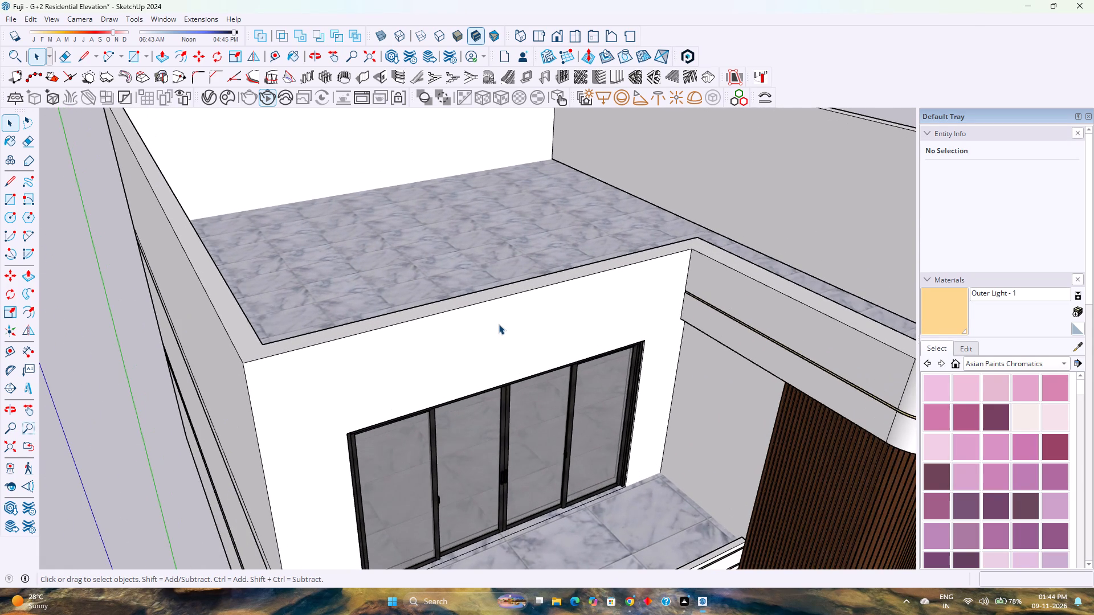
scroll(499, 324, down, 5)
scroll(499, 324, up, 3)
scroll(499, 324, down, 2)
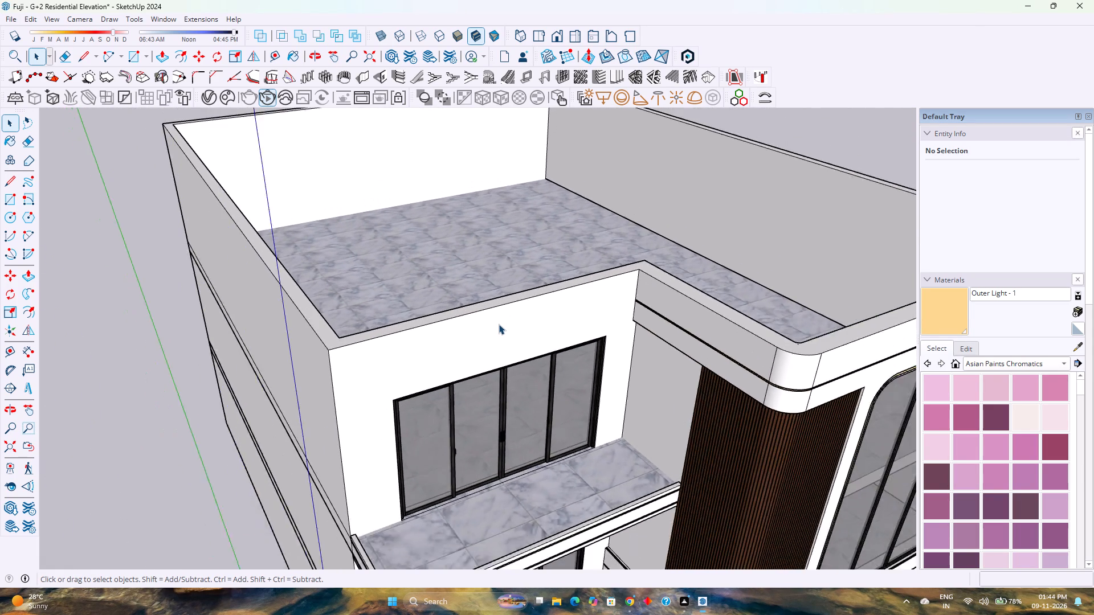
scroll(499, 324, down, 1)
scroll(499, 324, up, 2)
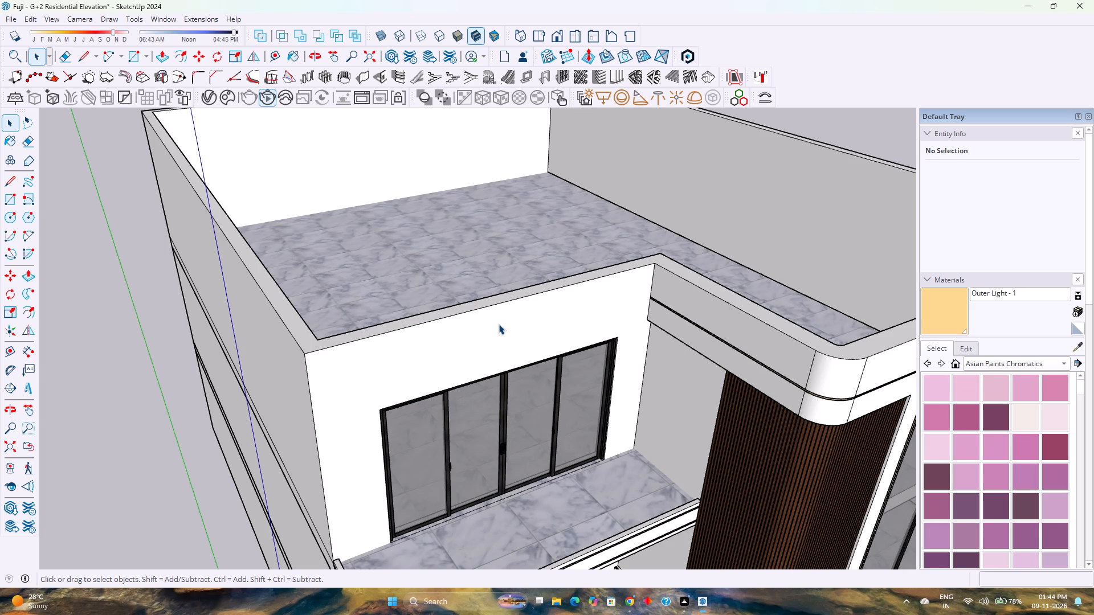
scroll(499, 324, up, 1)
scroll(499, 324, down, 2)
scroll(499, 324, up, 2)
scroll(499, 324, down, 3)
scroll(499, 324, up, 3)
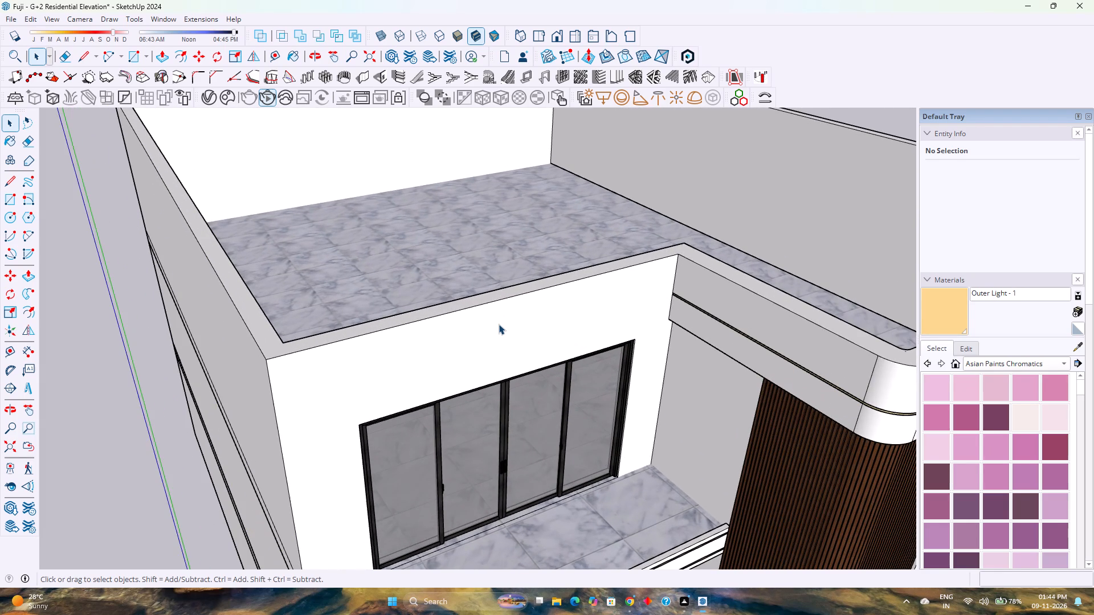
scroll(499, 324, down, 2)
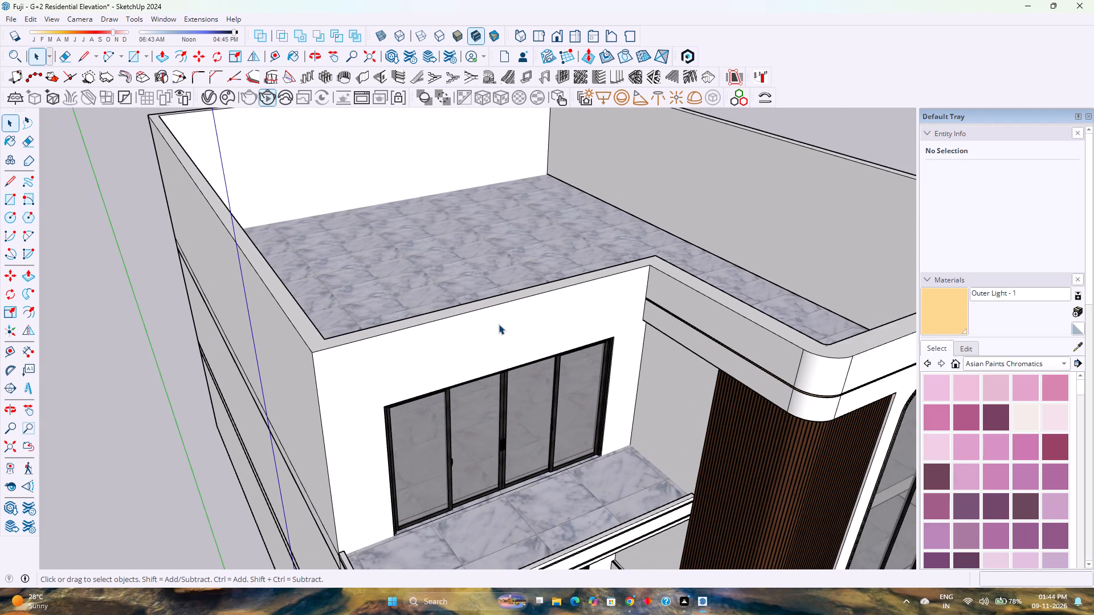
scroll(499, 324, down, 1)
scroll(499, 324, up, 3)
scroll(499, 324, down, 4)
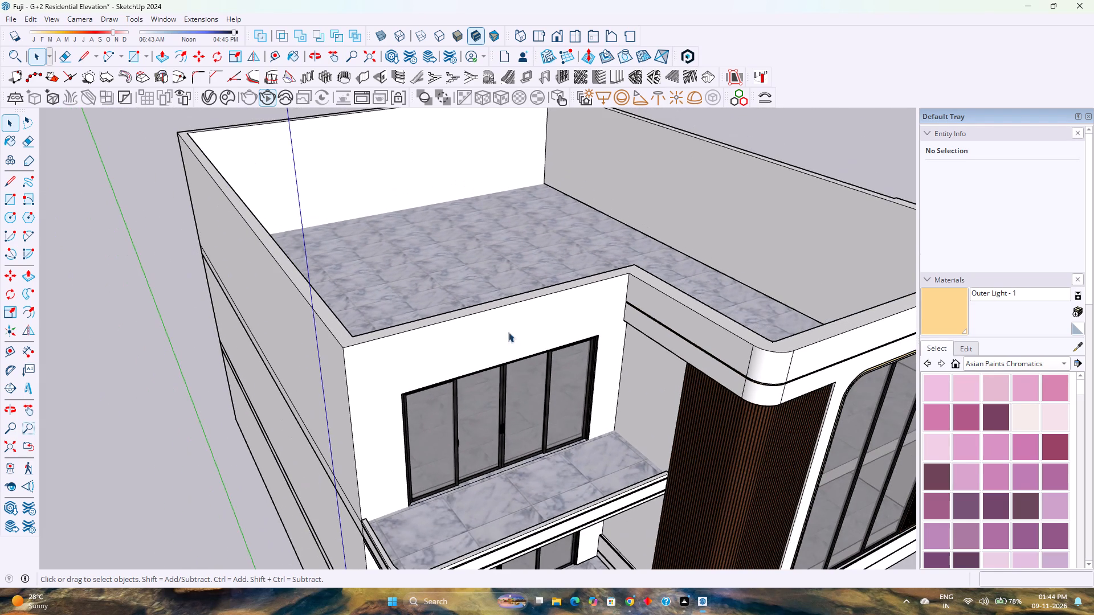
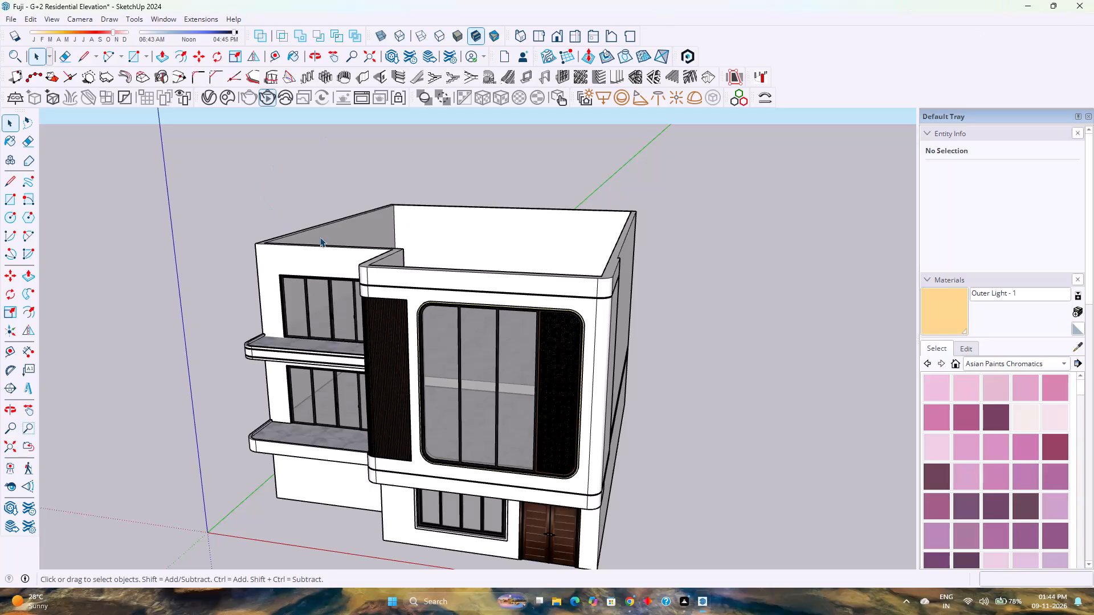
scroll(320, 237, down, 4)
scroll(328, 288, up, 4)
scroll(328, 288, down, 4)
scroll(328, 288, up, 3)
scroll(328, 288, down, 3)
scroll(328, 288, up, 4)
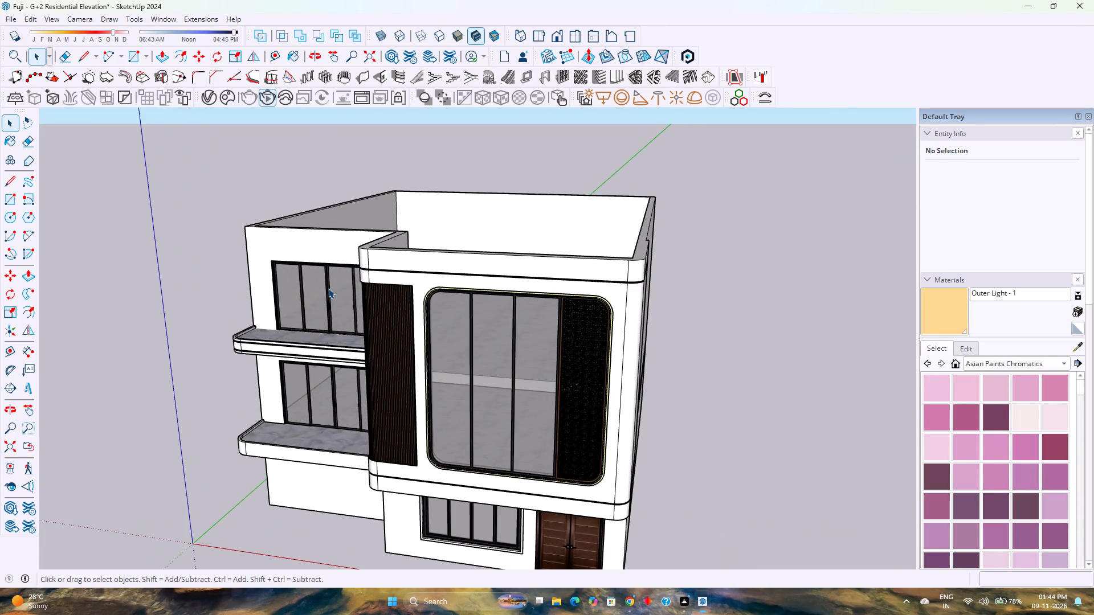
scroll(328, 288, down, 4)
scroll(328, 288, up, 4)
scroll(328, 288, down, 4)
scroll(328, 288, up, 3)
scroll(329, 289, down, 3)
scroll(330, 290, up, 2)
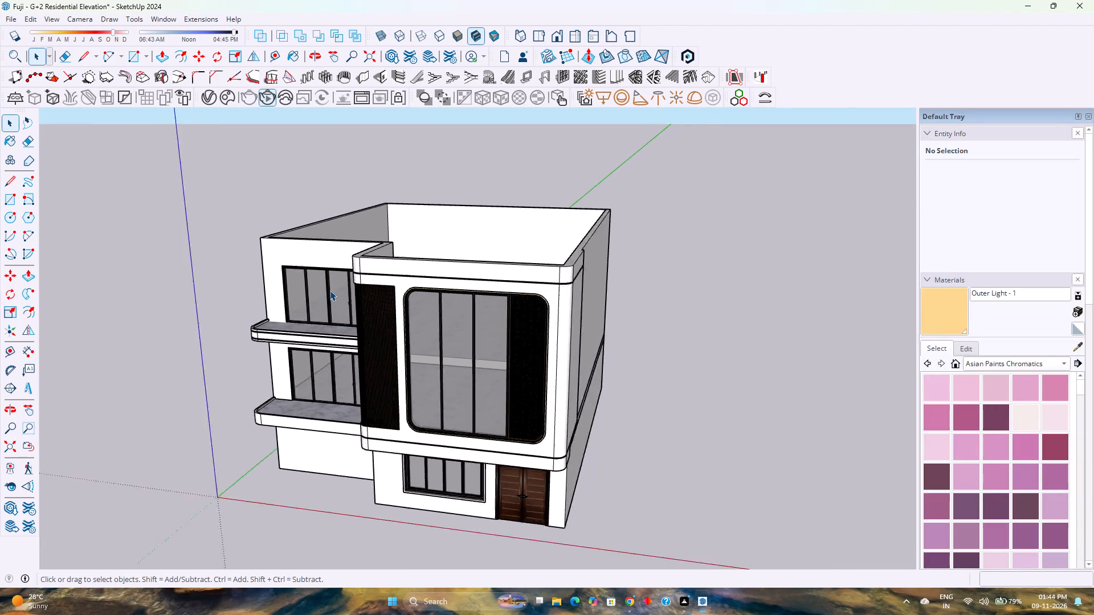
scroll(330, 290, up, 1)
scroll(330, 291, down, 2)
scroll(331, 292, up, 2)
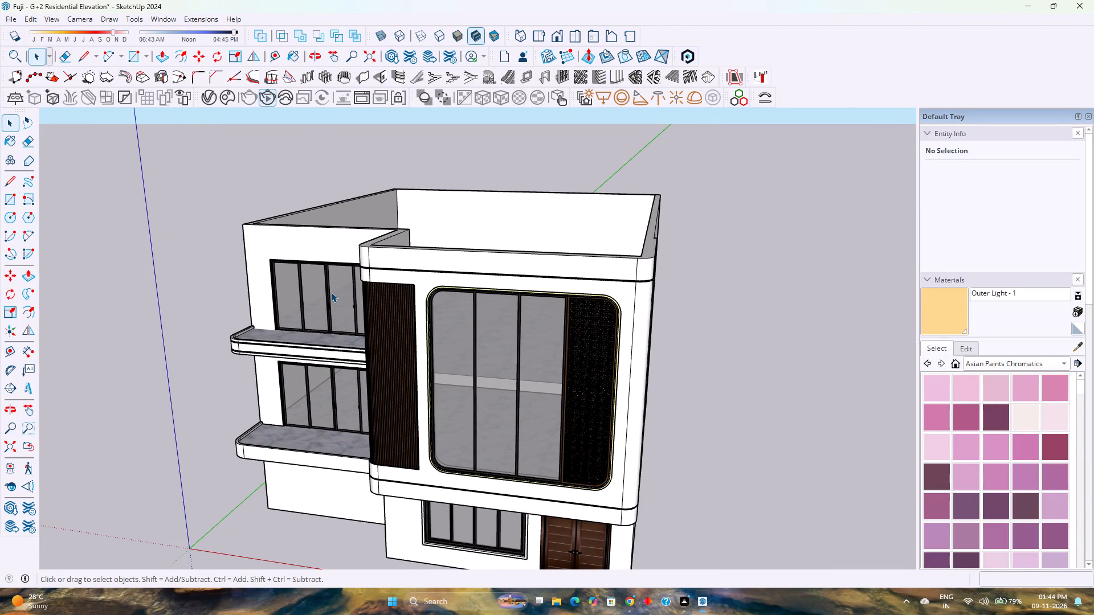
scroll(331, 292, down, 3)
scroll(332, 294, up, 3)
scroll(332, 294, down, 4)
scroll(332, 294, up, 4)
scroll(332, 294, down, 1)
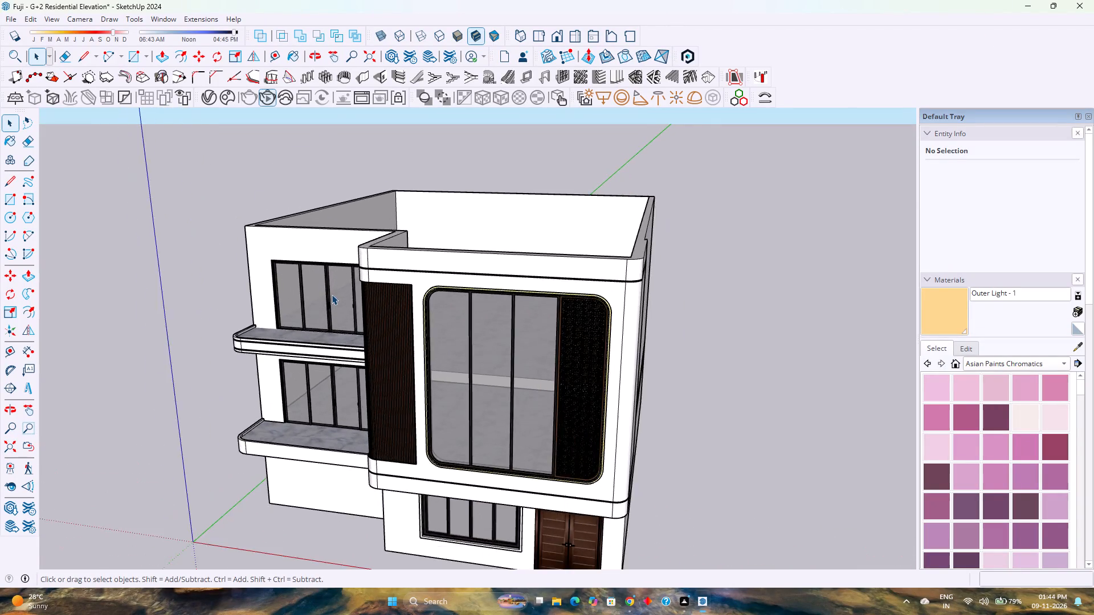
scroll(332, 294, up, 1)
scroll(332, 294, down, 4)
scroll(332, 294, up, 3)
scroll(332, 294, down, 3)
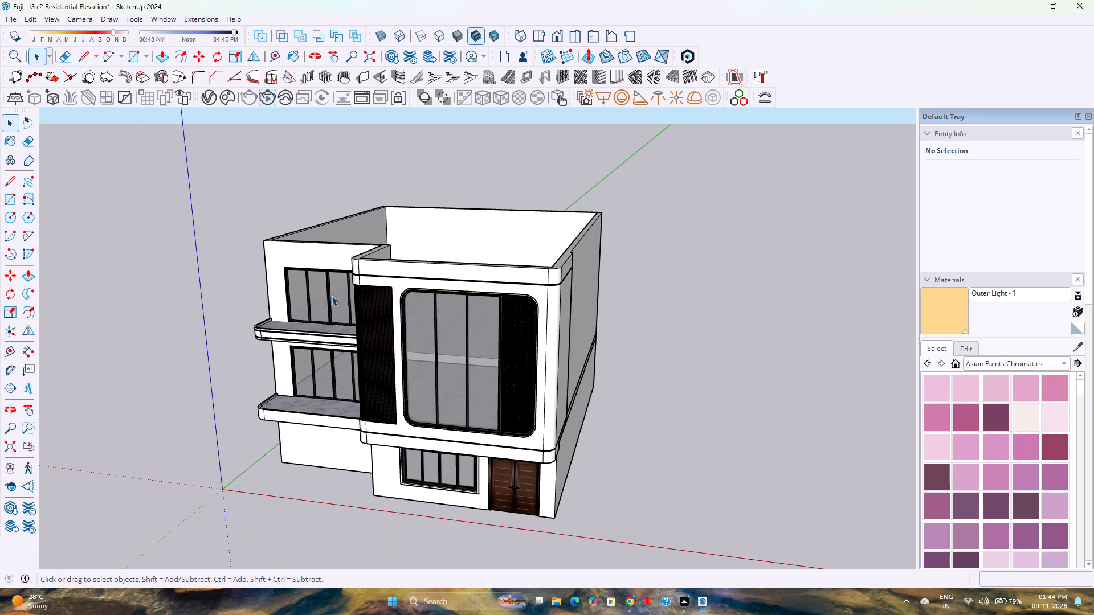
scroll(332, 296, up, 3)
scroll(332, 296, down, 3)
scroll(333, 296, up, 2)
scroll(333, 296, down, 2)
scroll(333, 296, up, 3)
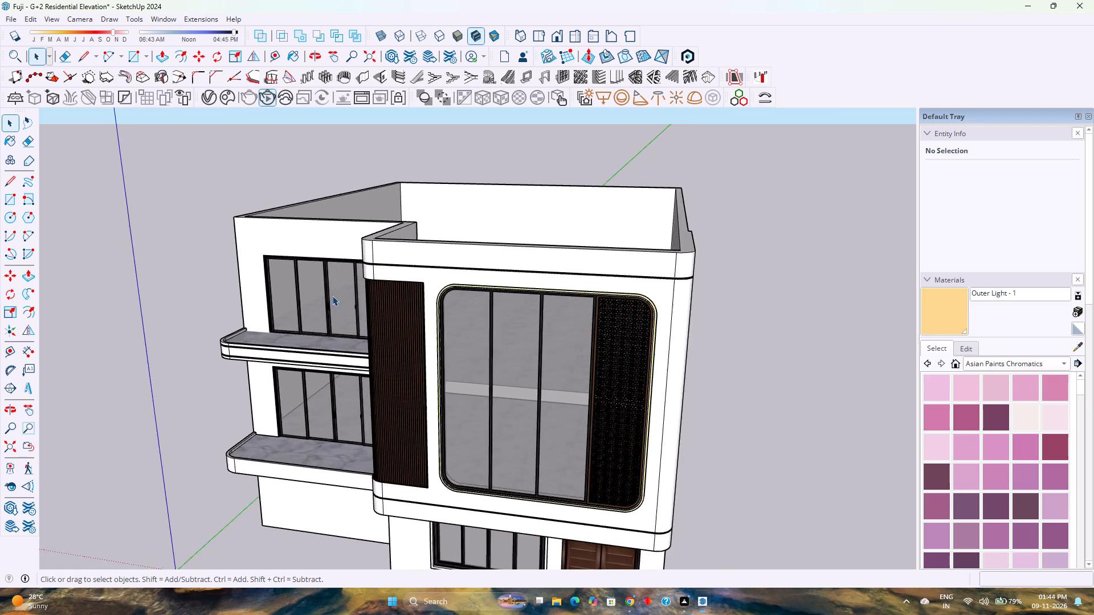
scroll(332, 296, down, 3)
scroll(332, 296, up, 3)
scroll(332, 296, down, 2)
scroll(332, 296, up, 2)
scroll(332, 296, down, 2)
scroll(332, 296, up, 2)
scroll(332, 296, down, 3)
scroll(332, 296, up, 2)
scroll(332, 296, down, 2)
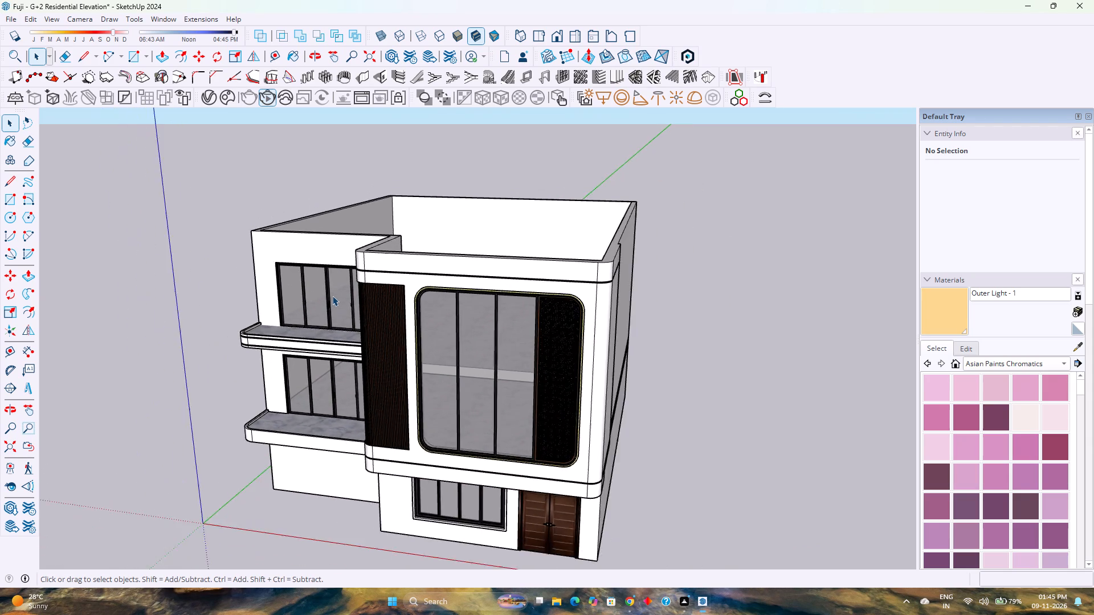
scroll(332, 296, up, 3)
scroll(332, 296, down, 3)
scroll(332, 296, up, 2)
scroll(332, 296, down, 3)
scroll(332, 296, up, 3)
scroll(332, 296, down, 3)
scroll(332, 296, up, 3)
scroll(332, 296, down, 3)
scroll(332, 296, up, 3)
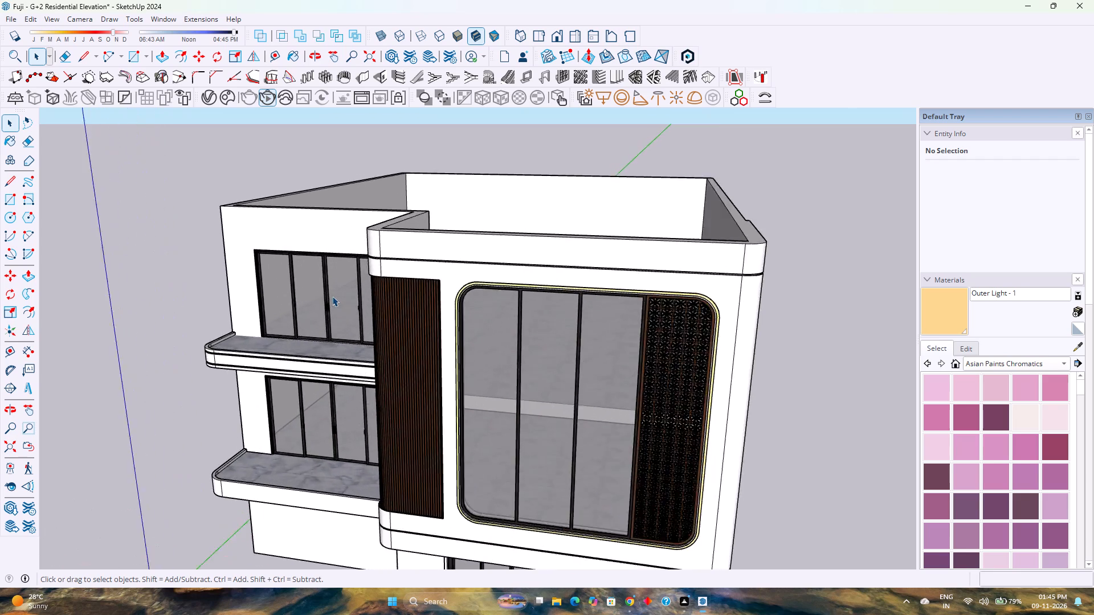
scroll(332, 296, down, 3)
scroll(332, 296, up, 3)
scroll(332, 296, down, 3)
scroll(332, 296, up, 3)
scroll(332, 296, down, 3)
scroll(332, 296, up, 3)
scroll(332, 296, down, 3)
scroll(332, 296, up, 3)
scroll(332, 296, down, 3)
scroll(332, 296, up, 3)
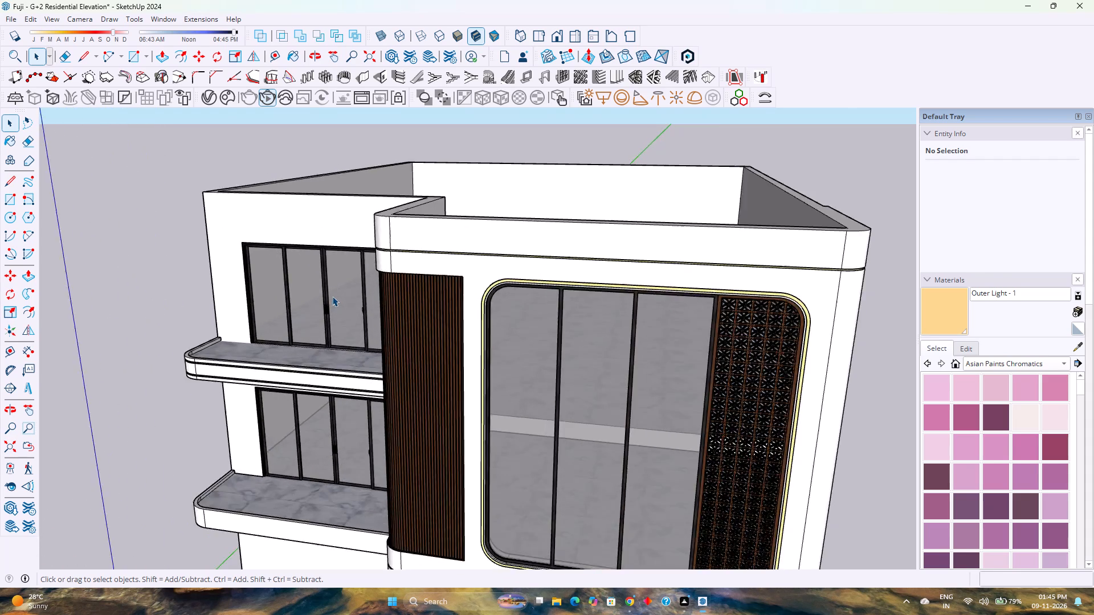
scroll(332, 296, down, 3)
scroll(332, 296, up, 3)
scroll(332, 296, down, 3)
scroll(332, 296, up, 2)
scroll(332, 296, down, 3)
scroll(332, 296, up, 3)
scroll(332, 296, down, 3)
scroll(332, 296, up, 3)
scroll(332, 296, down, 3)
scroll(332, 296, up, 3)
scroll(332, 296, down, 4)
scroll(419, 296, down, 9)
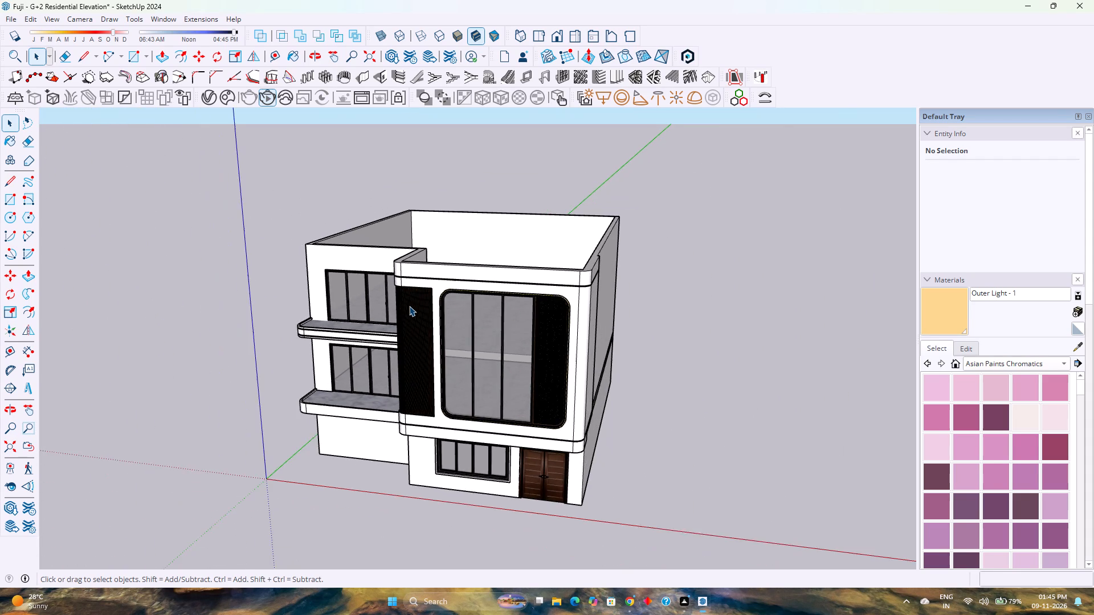
Examine the building's front facade, side wall, balcony undersides and open base from low, ground-level and raised angles.
middle_drag(409, 306, 463, 253)
middle_drag(470, 251, 389, 247)
middle_click(389, 247)
scroll(389, 247, up, 3)
scroll(389, 247, down, 2)
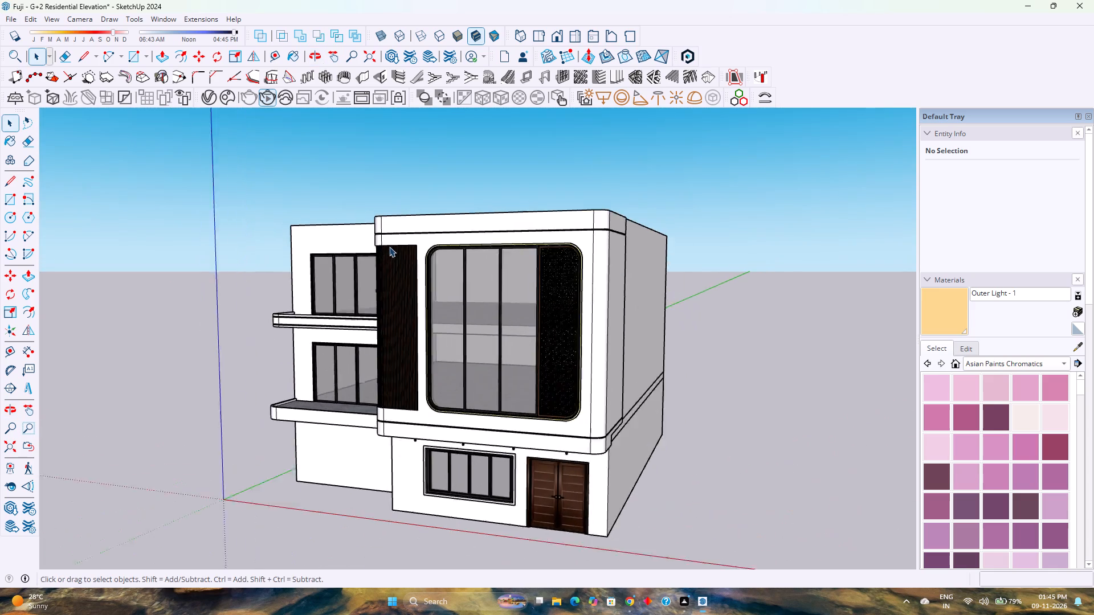
scroll(389, 247, down, 4)
middle_drag(366, 265, 307, 325)
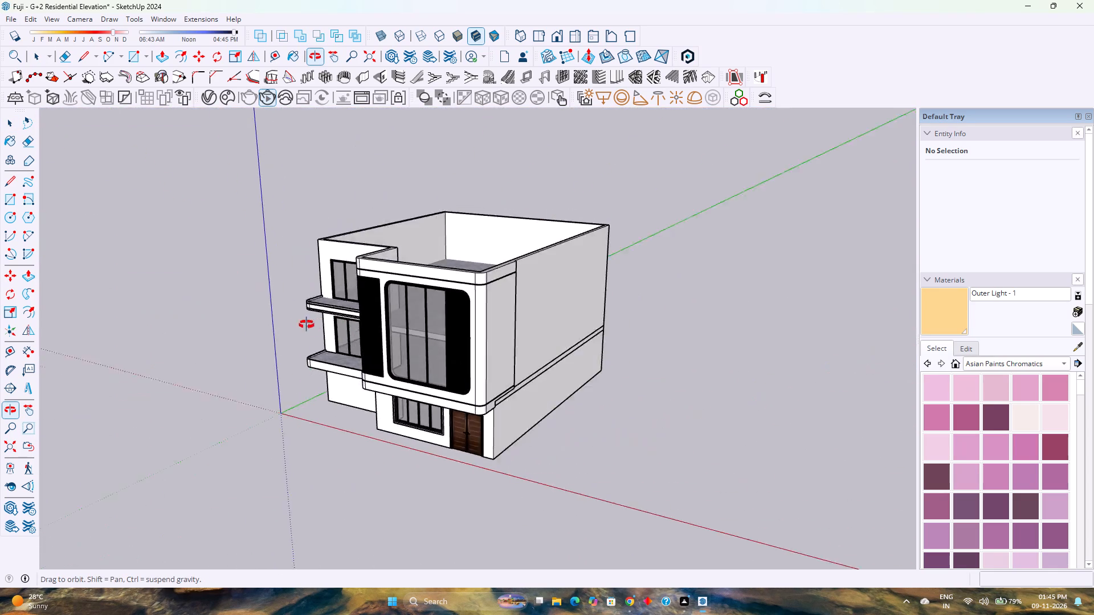
middle_drag(307, 325, 386, 225)
scroll(438, 330, up, 2)
middle_drag(438, 330, 503, 260)
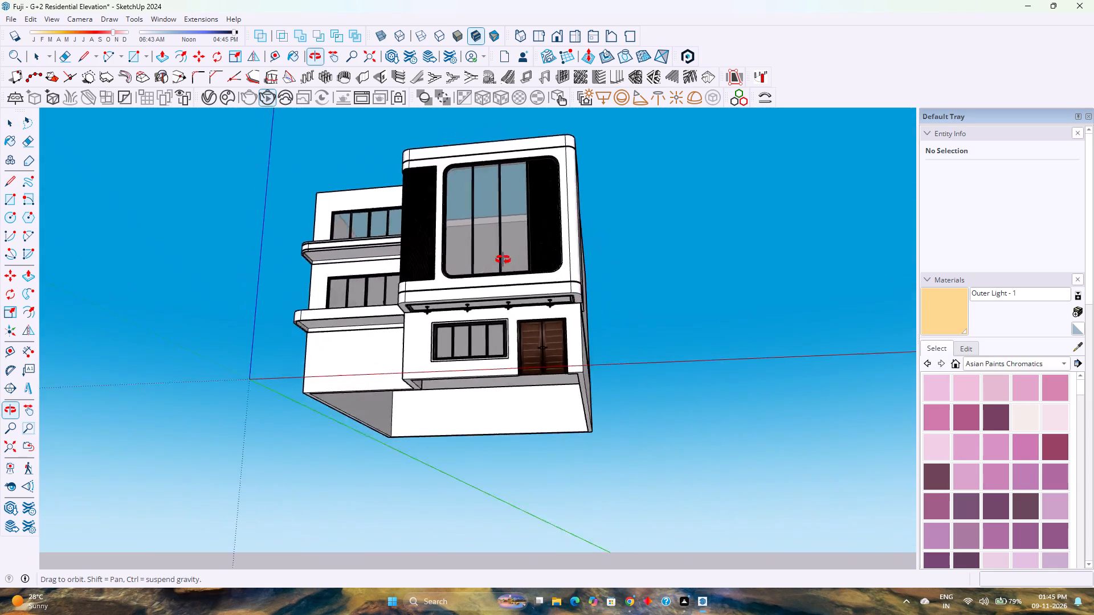
middle_drag(503, 260, 331, 273)
middle_click(331, 273)
middle_click(331, 273)
scroll(331, 273, down, 2)
scroll(331, 273, up, 4)
scroll(330, 273, down, 4)
scroll(330, 273, up, 3)
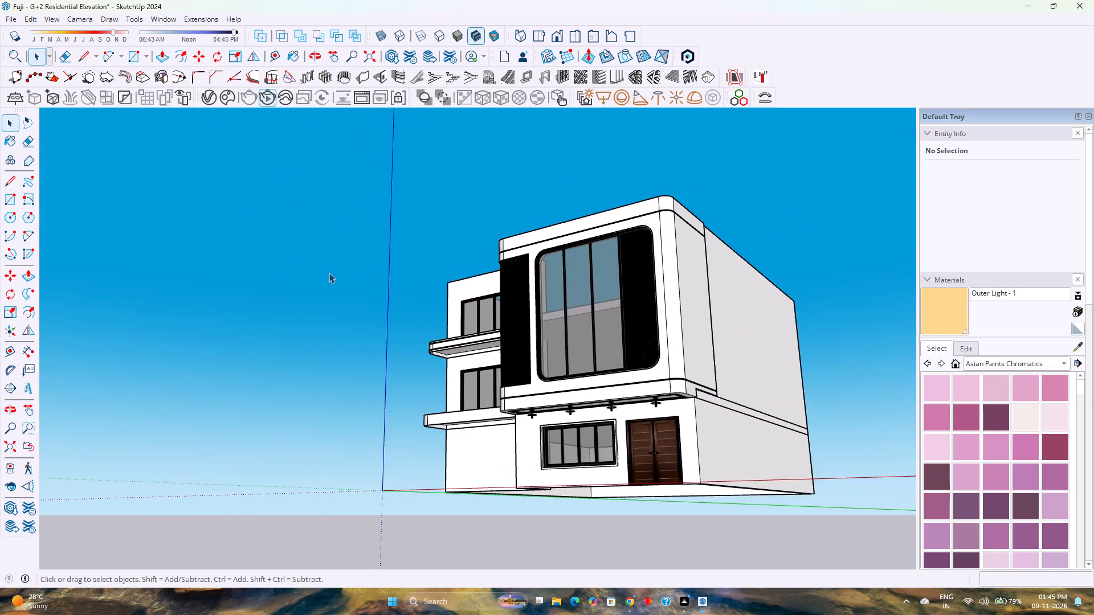
scroll(329, 273, down, 3)
scroll(328, 273, up, 3)
scroll(328, 273, down, 2)
scroll(328, 273, up, 2)
scroll(328, 273, down, 9)
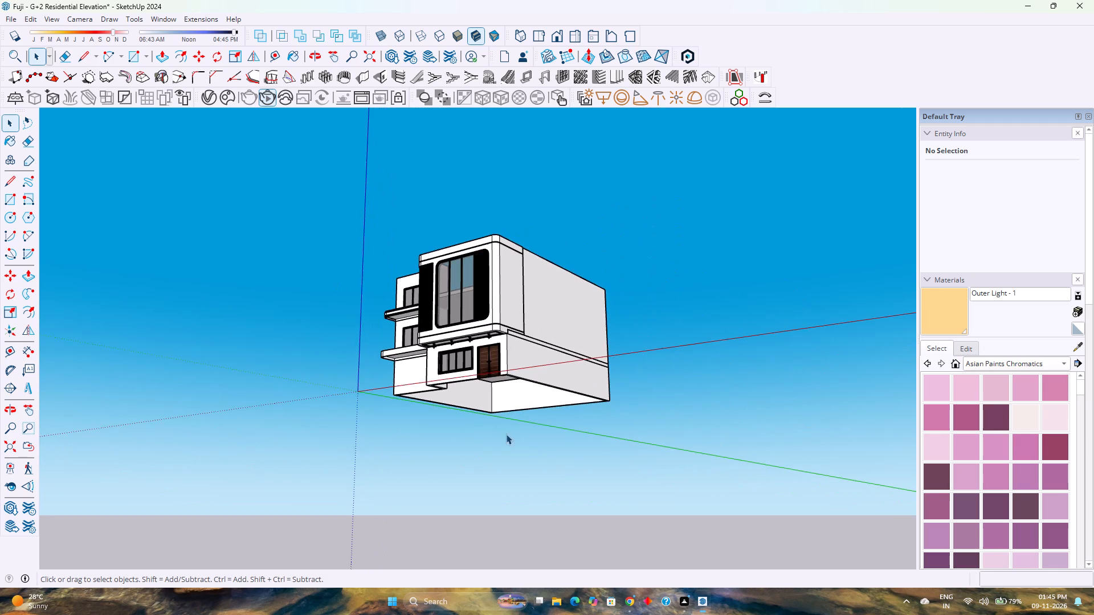
scroll(519, 434, up, 2)
middle_drag(525, 434, 671, 365)
middle_click(579, 326)
scroll(578, 326, down, 4)
middle_drag(572, 327, 476, 349)
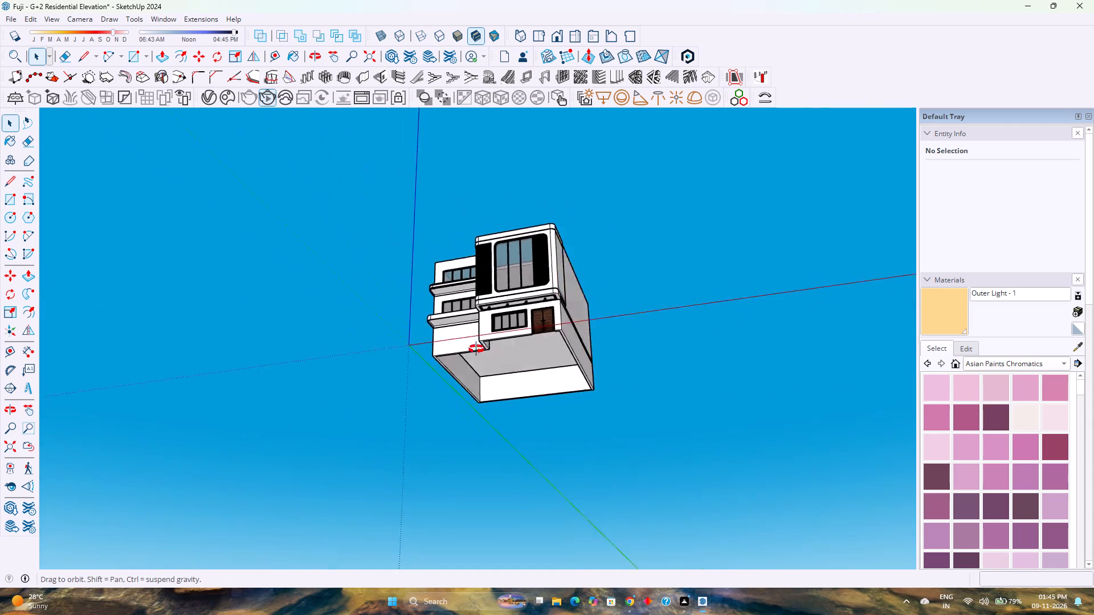
middle_drag(476, 349, 385, 399)
scroll(381, 382, up, 1)
scroll(381, 379, down, 4)
scroll(444, 411, up, 3)
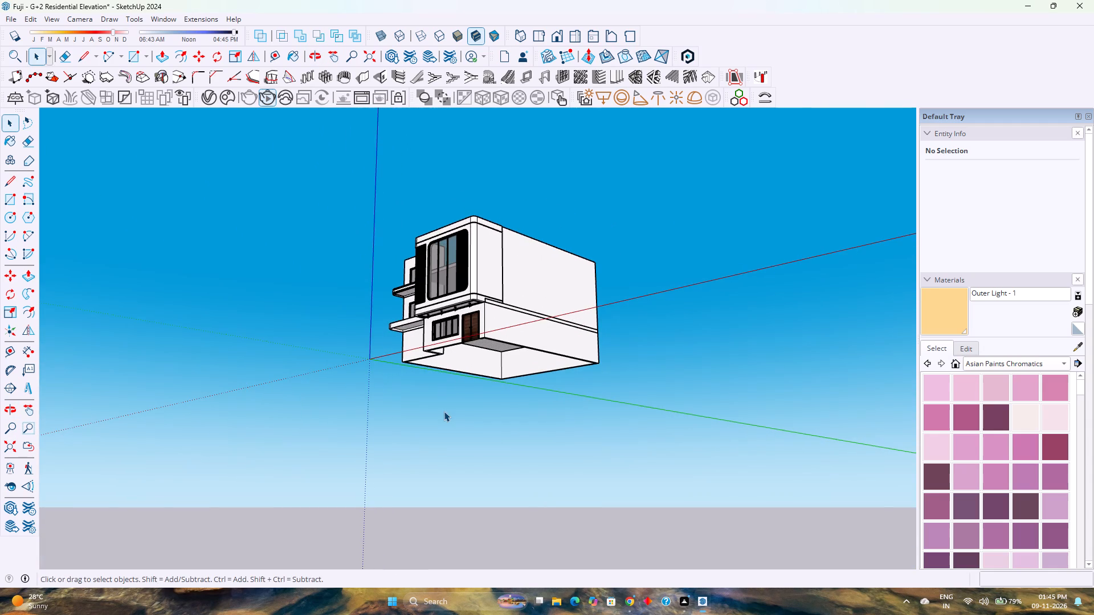
scroll(444, 411, down, 3)
scroll(444, 411, up, 3)
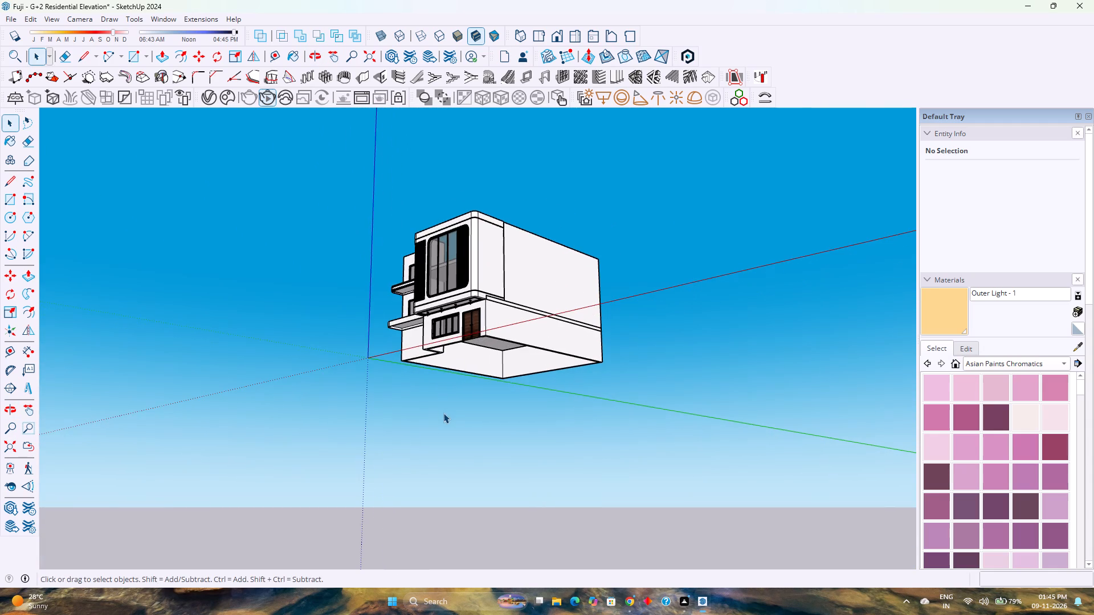
scroll(416, 427, up, 4)
scroll(416, 427, down, 3)
middle_drag(418, 419, 490, 314)
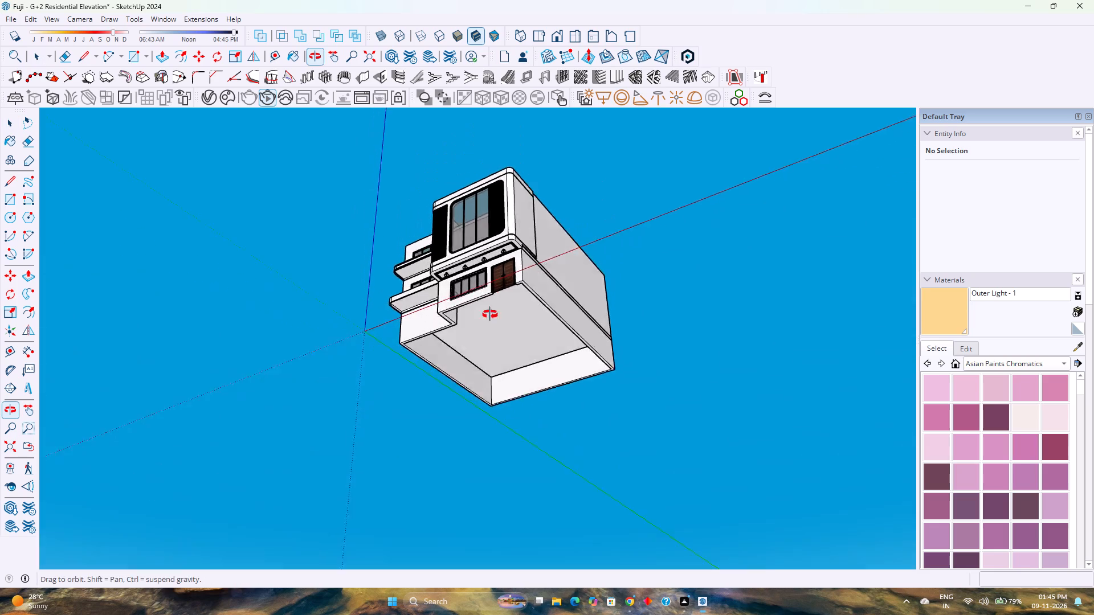
middle_drag(490, 314, 547, 317)
middle_drag(565, 331, 333, 461)
middle_drag(400, 470, 495, 503)
middle_click(495, 503)
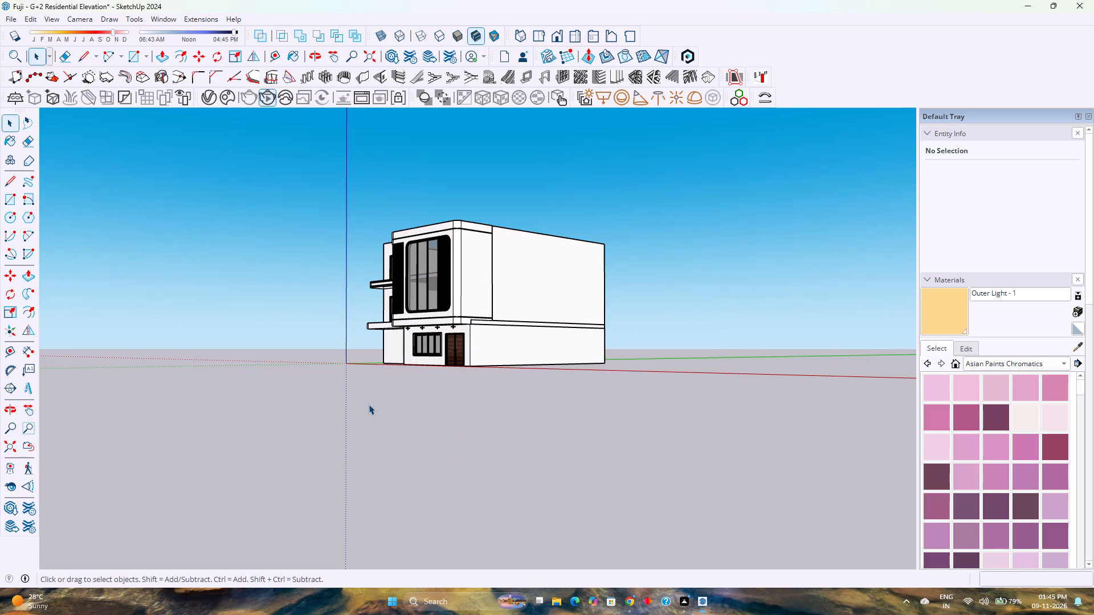
middle_drag(369, 404, 492, 402)
middle_click(477, 391)
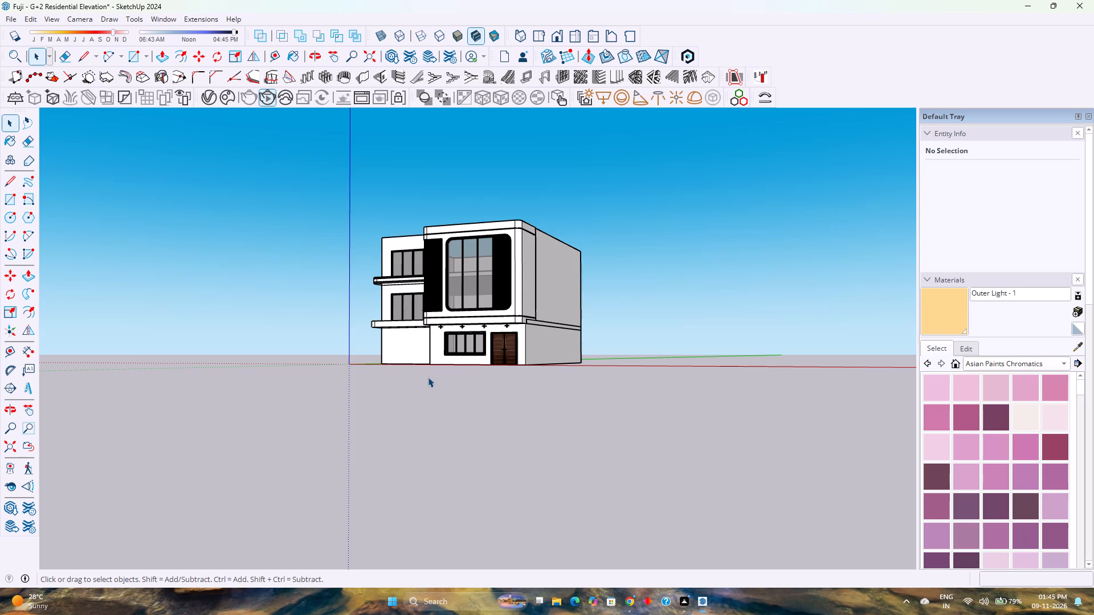
scroll(428, 377, up, 3)
middle_drag(428, 377, 437, 458)
middle_click(436, 458)
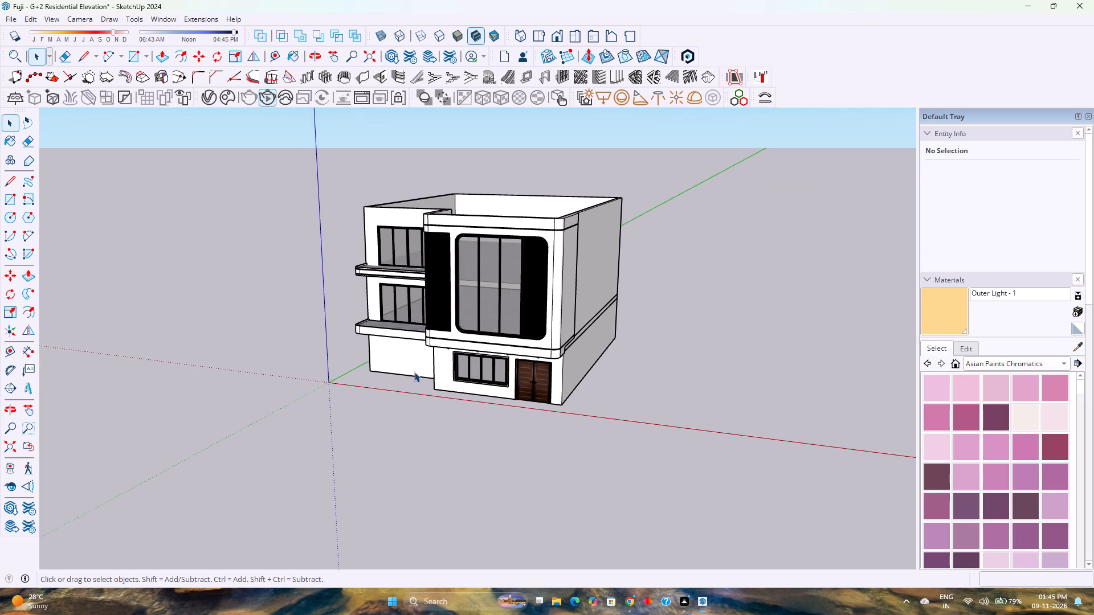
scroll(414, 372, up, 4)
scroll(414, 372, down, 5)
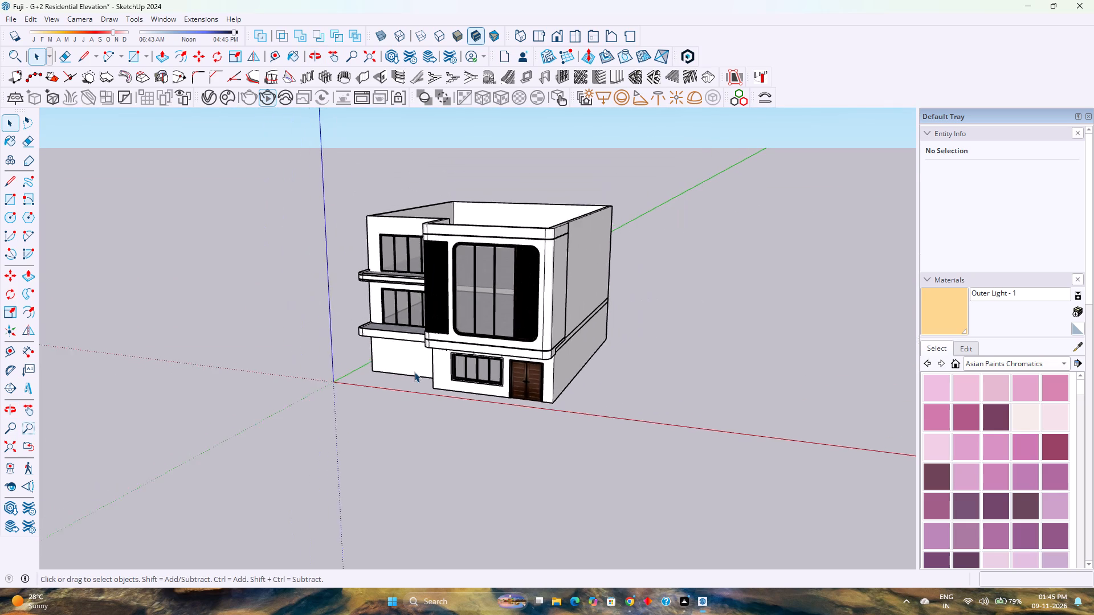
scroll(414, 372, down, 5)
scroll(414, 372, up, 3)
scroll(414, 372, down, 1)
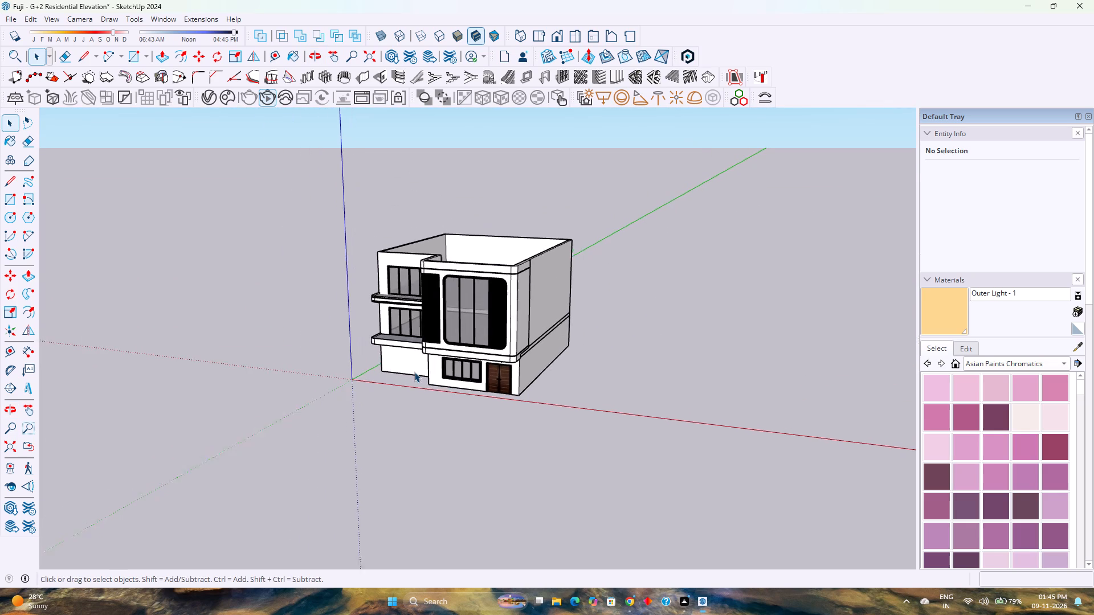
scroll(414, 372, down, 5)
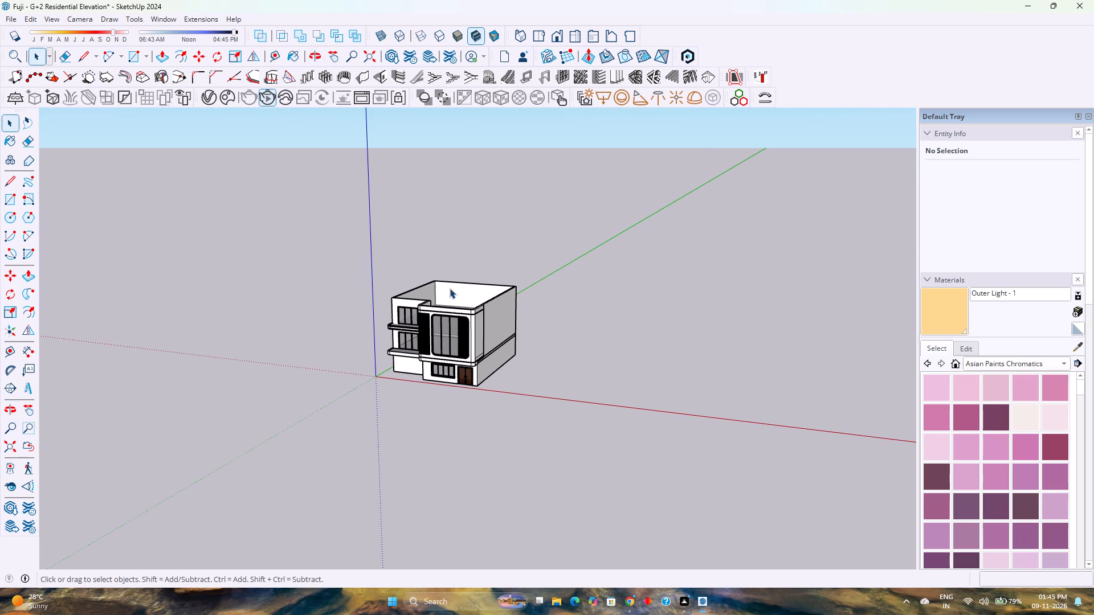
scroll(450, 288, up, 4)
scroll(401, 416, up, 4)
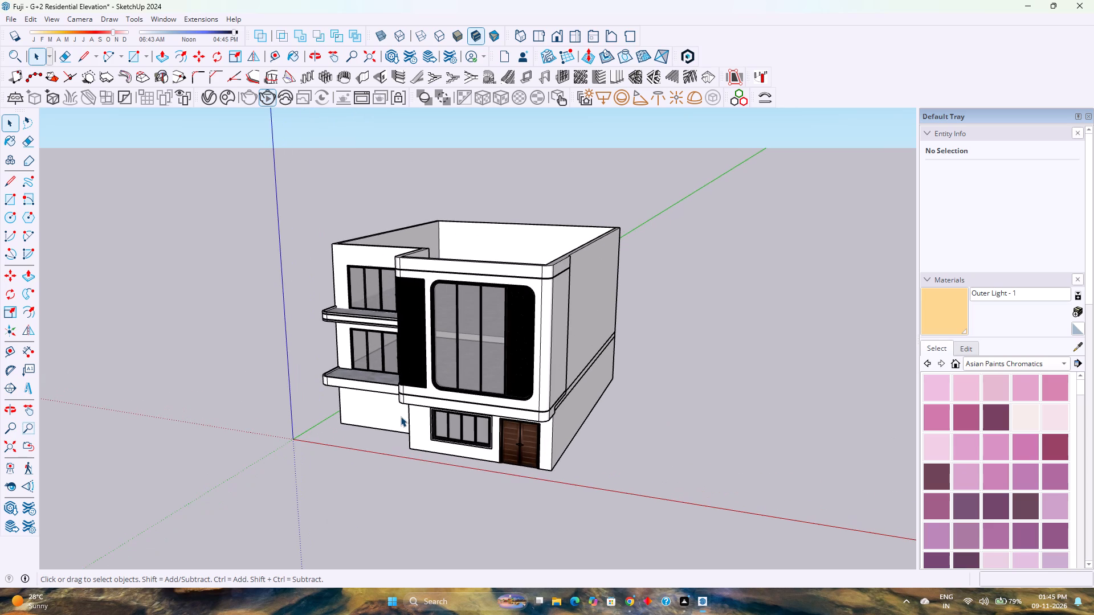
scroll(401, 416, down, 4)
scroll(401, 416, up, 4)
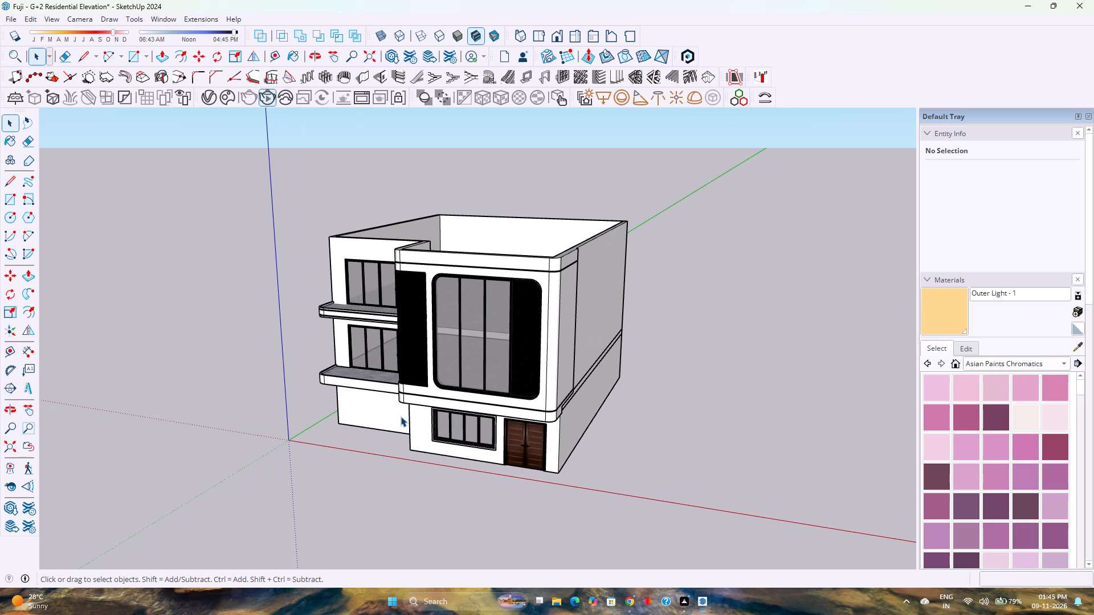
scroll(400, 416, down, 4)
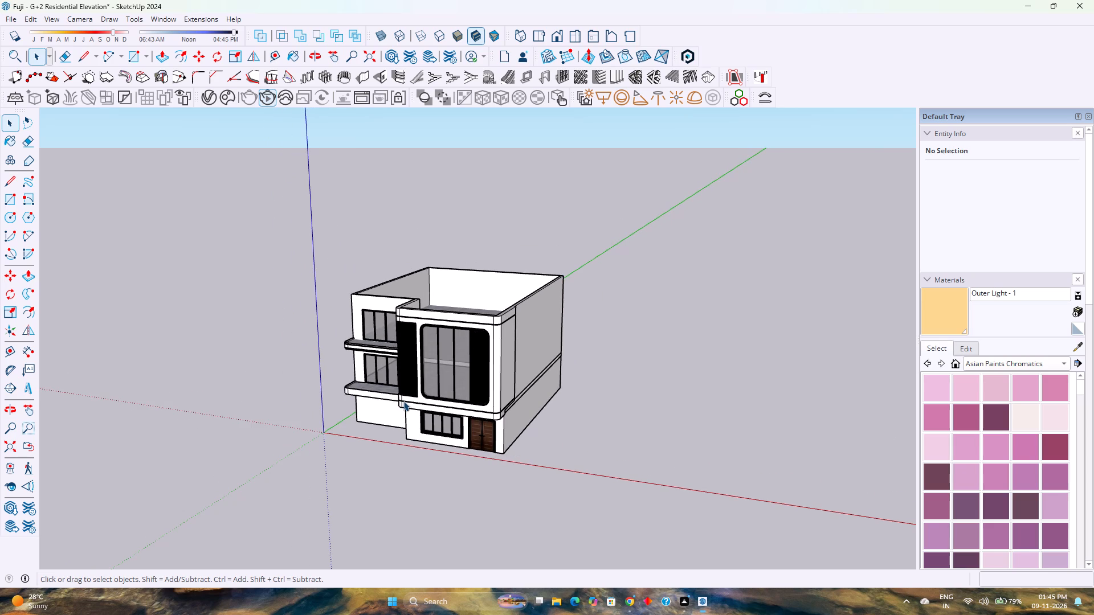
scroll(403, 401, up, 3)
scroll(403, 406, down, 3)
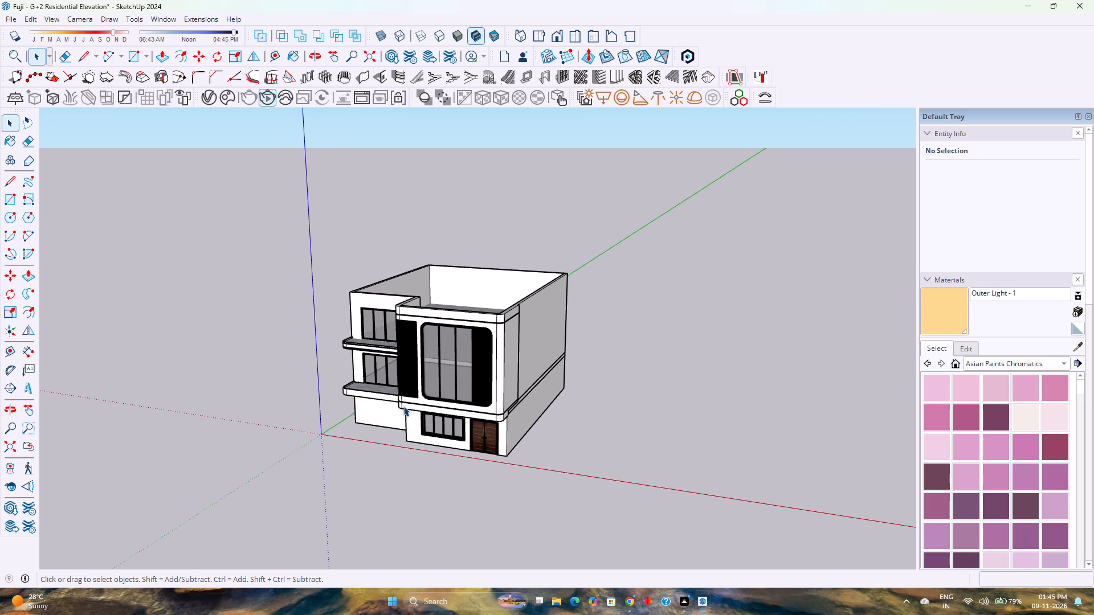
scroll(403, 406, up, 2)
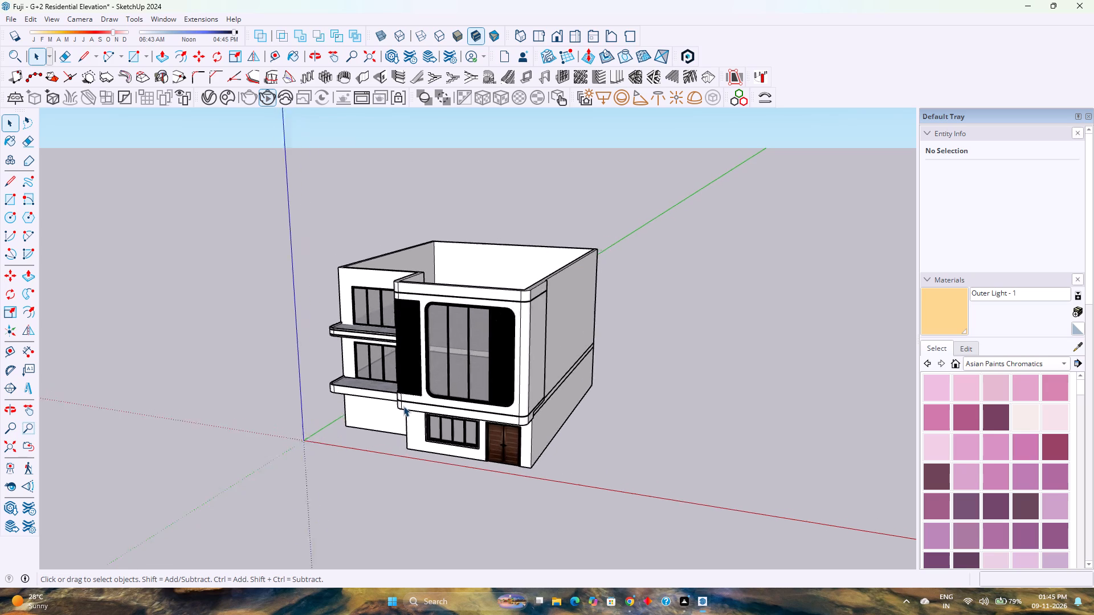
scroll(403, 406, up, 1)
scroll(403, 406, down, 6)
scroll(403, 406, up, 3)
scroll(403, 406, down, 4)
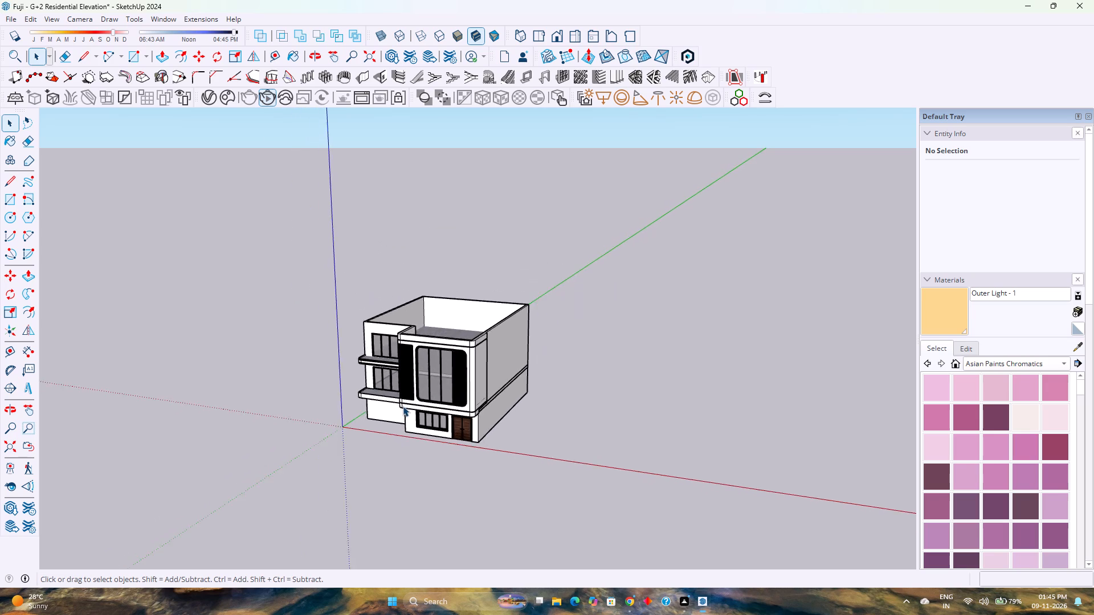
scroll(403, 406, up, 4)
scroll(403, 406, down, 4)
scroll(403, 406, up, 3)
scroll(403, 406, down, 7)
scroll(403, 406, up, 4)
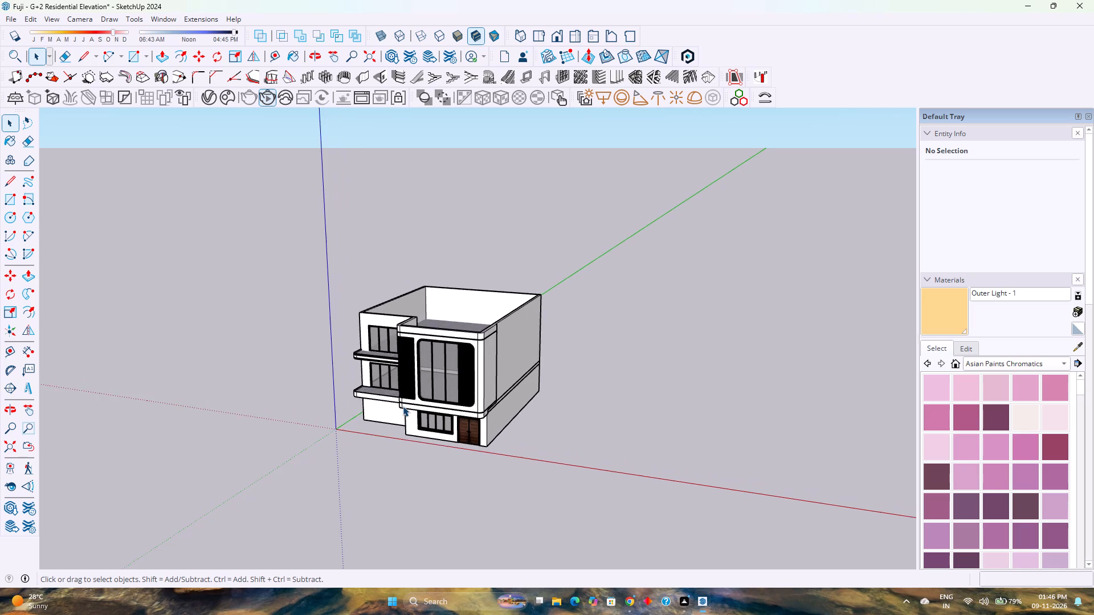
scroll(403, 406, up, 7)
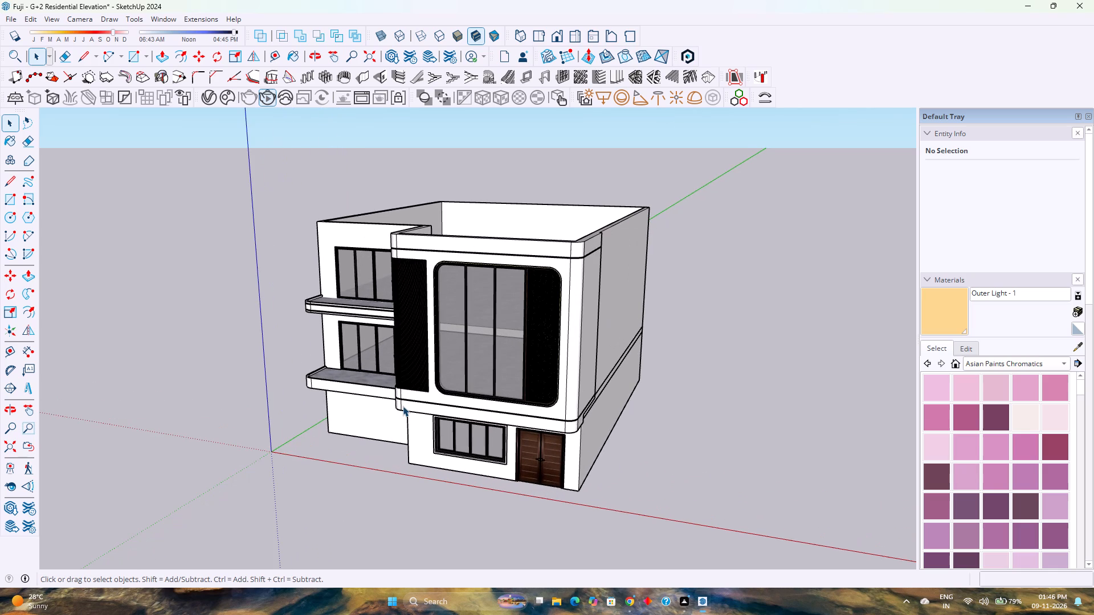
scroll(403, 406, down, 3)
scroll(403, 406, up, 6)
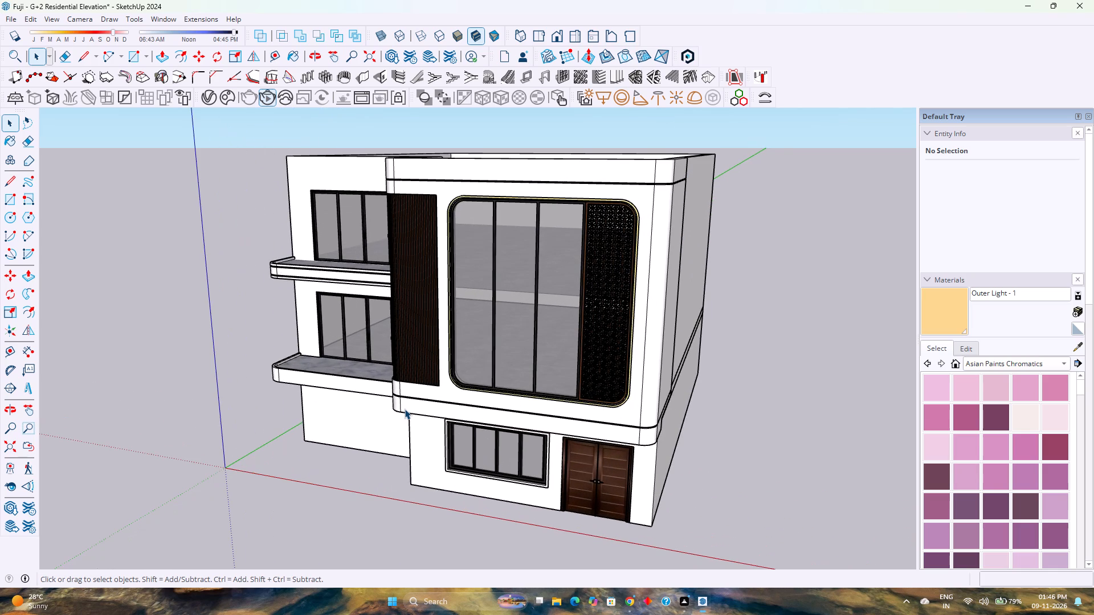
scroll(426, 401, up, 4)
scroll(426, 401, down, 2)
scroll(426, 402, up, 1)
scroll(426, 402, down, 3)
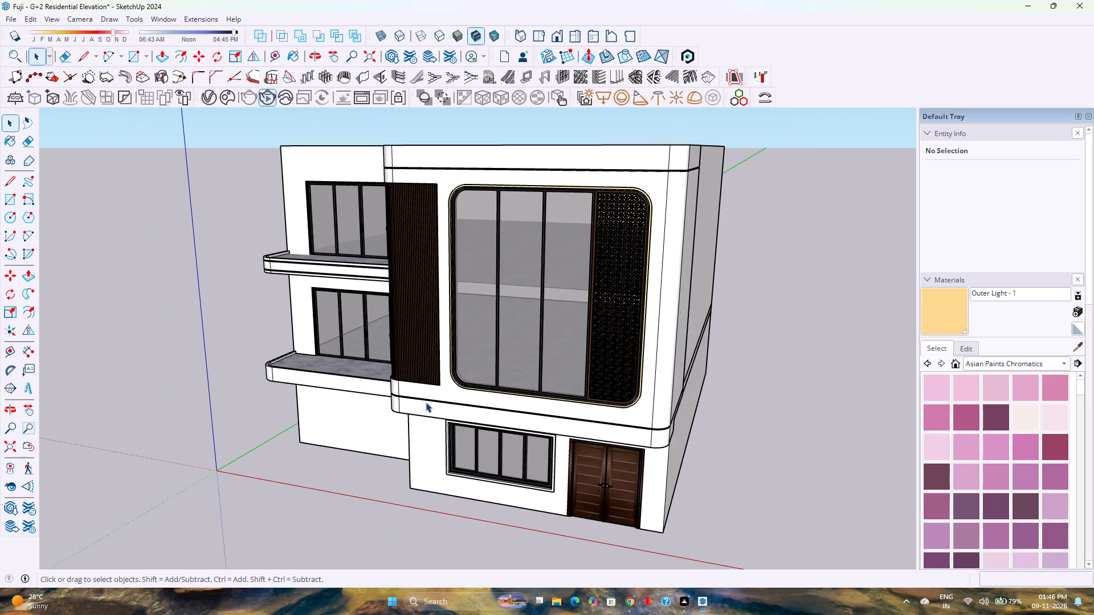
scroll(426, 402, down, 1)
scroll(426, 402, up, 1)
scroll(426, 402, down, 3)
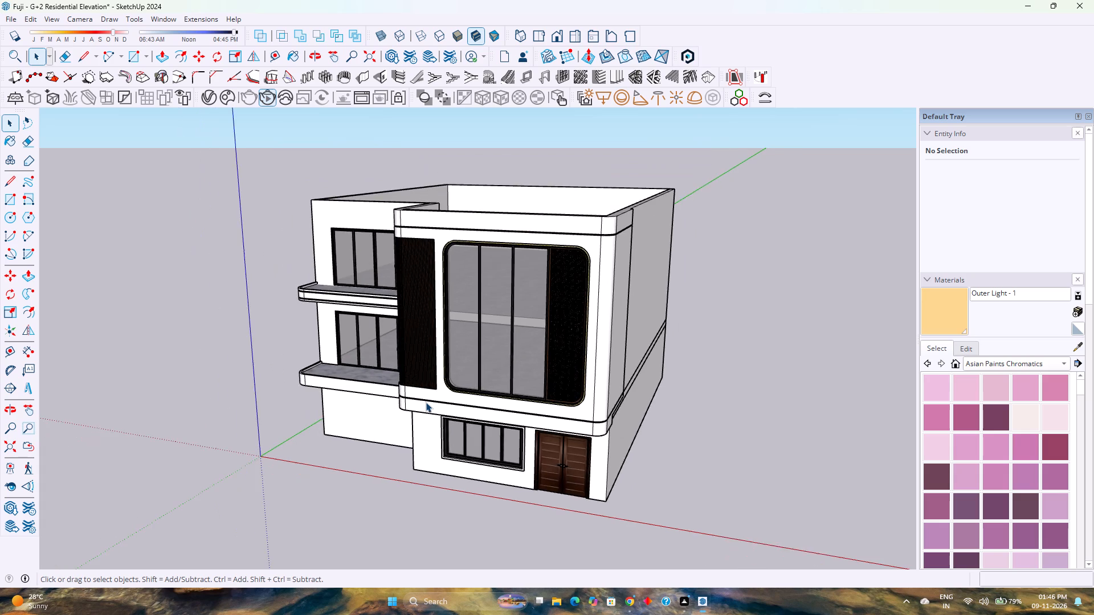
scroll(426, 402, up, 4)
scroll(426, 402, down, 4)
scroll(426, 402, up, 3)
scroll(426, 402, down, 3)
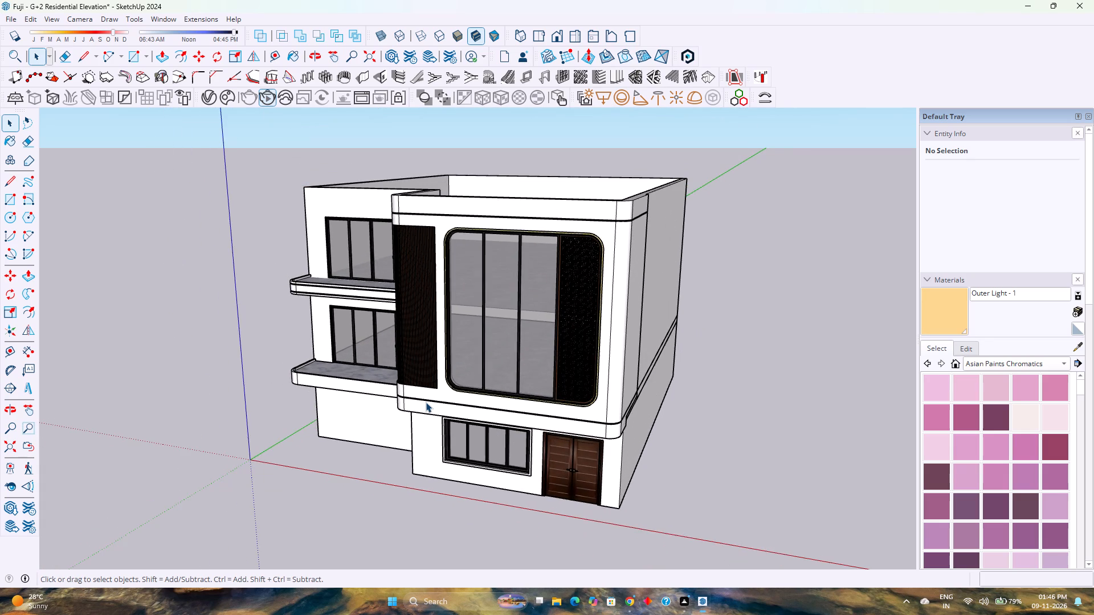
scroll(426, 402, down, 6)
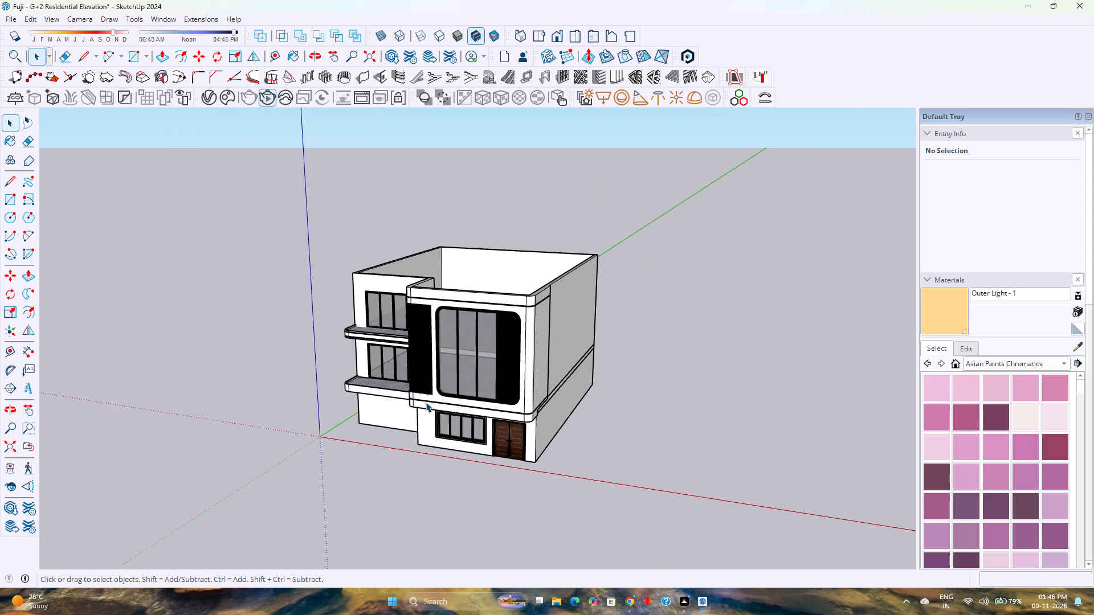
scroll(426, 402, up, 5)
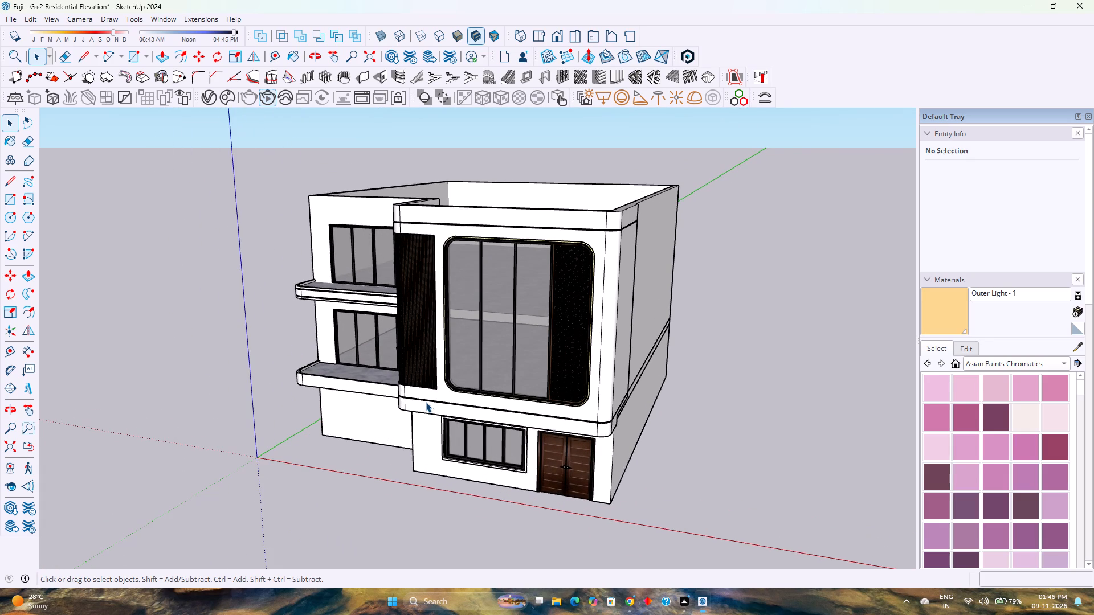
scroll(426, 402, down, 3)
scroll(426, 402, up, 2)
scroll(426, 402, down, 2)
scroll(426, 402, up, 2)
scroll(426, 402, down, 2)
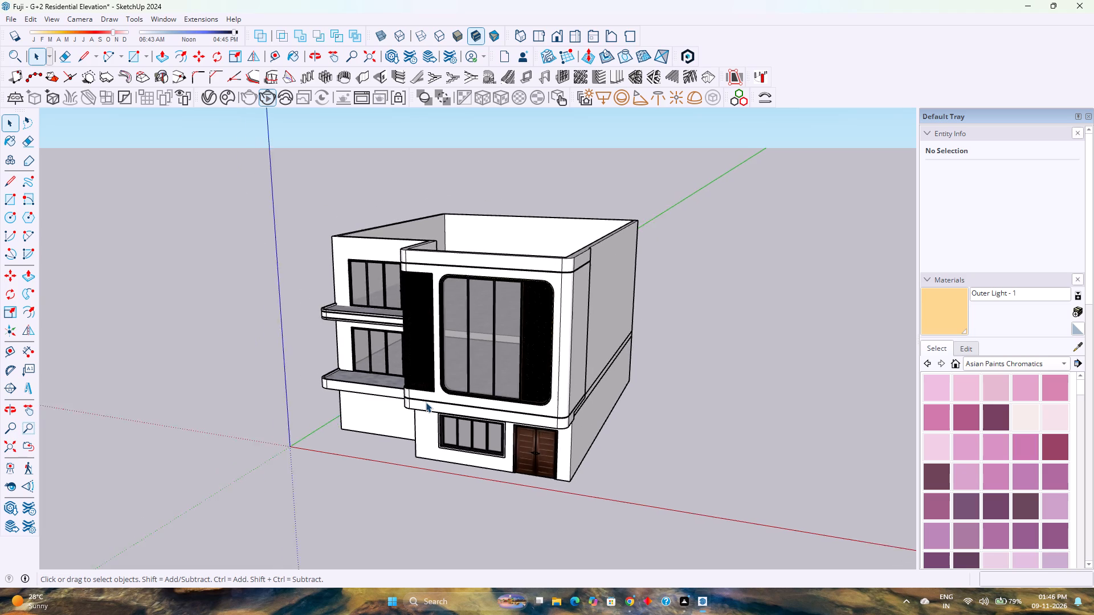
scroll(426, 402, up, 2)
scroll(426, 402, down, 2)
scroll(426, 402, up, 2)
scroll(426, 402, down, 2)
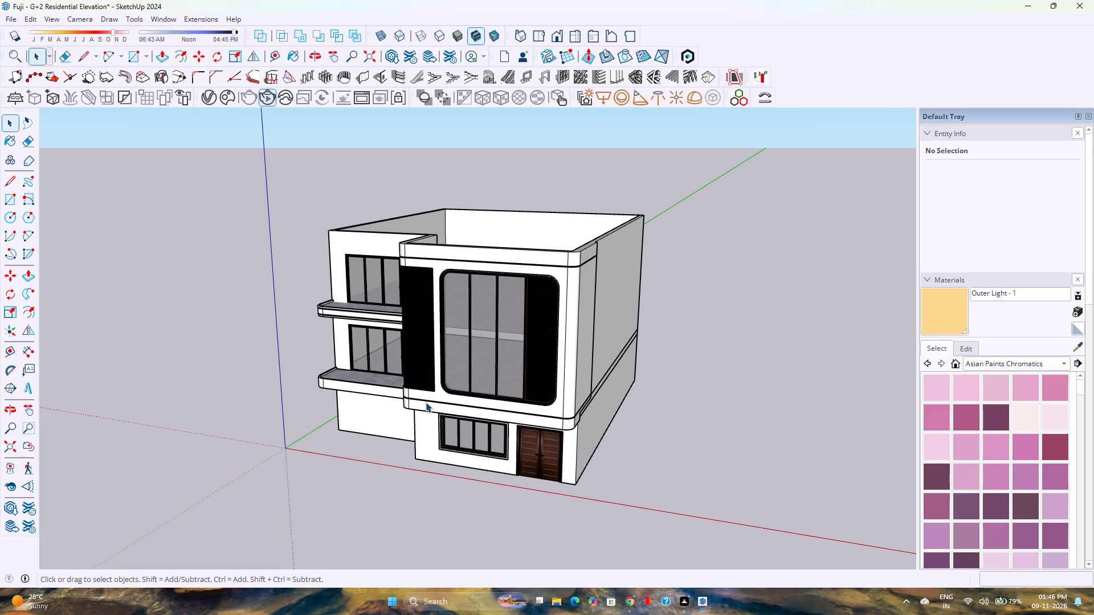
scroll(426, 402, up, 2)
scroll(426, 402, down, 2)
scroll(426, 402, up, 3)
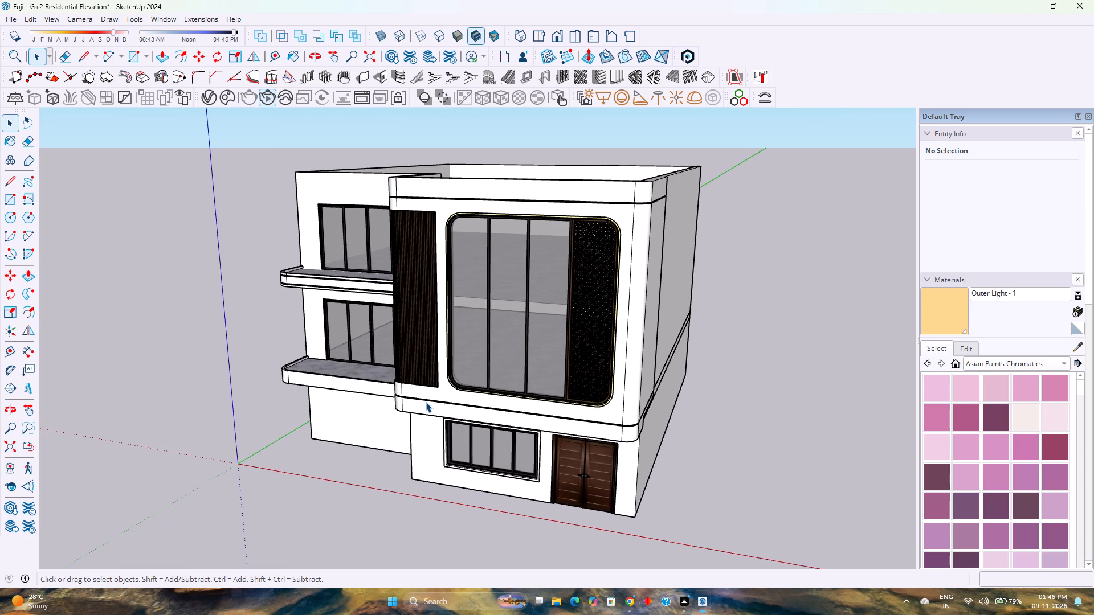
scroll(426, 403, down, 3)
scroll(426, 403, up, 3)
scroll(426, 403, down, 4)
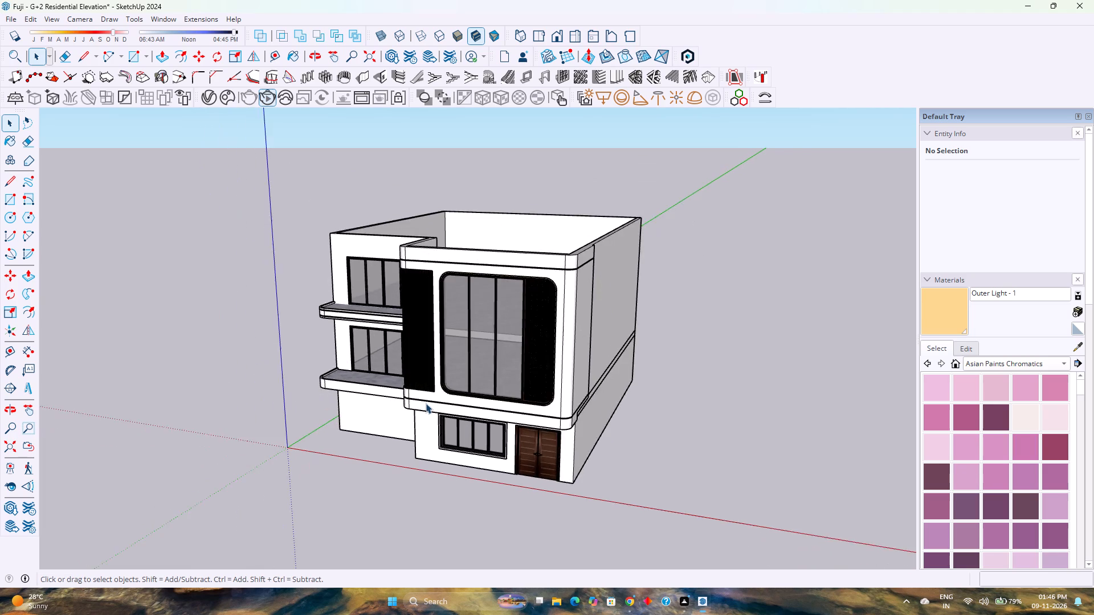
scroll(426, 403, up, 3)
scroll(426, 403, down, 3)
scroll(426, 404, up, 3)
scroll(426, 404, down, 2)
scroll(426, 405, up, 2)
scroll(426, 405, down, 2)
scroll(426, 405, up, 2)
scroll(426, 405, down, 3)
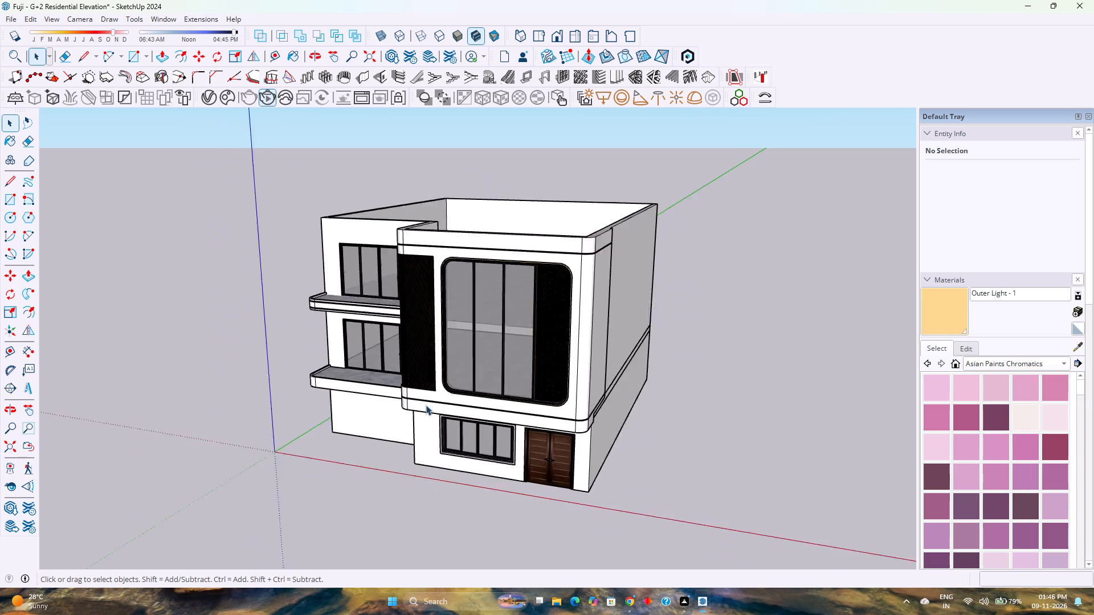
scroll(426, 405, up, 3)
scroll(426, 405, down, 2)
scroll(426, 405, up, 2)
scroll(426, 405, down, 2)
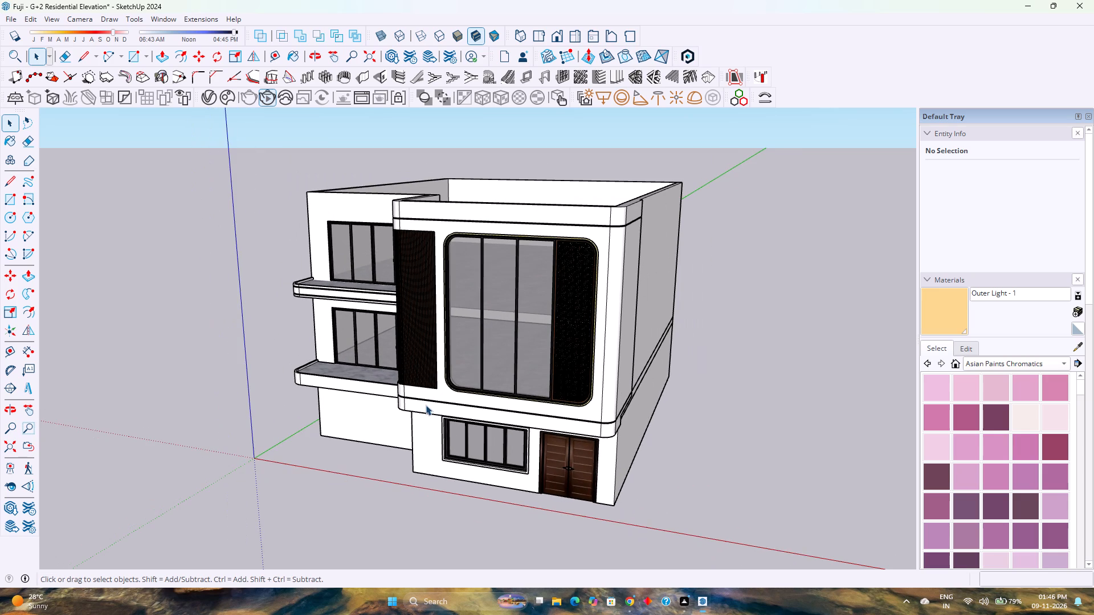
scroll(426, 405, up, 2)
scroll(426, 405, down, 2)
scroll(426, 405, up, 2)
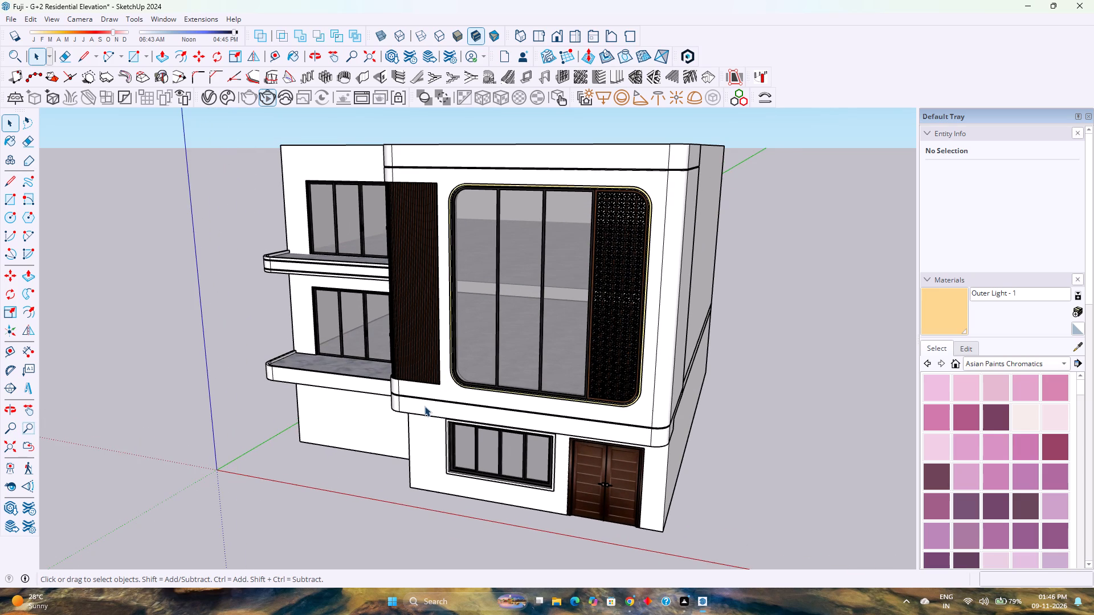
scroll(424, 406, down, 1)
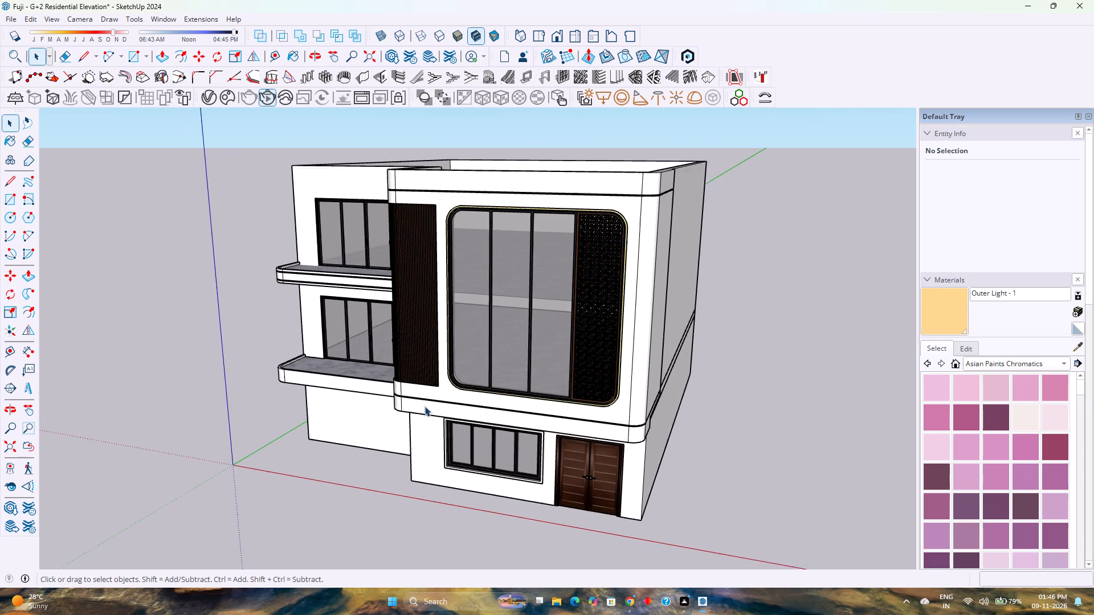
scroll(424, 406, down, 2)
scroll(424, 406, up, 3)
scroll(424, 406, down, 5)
Examine the building's front facade from raised and near ground-level angles, including the ground-floor window, double entrance door and projecting band above them.
middle_click(426, 406)
middle_drag(427, 404, 429, 401)
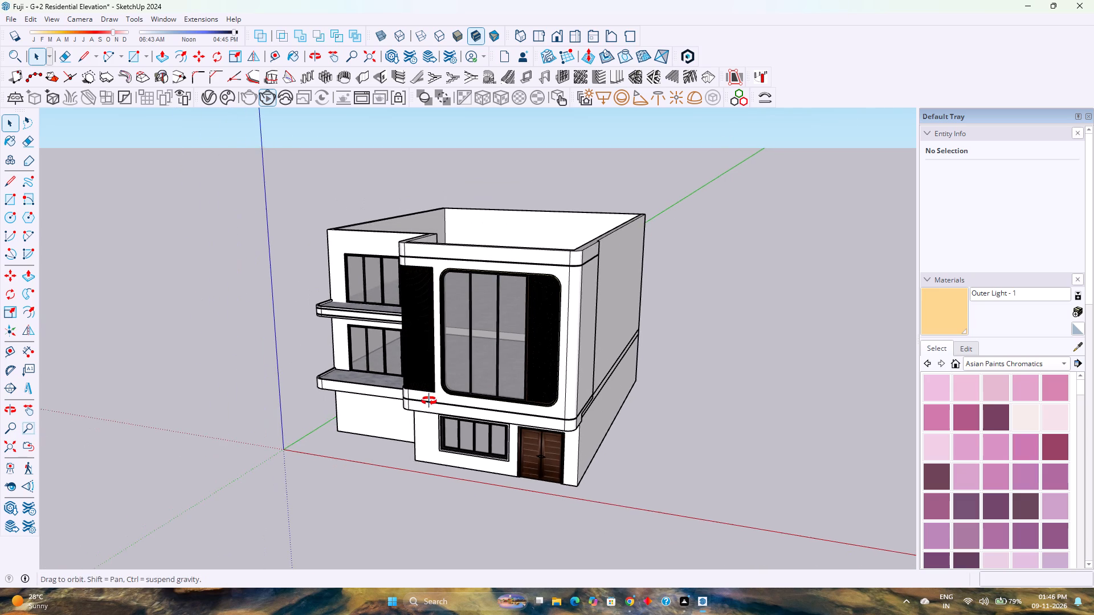
middle_drag(429, 401, 432, 395)
middle_click(432, 395)
scroll(432, 395, down, 3)
middle_click(432, 394)
middle_drag(432, 390, 552, 412)
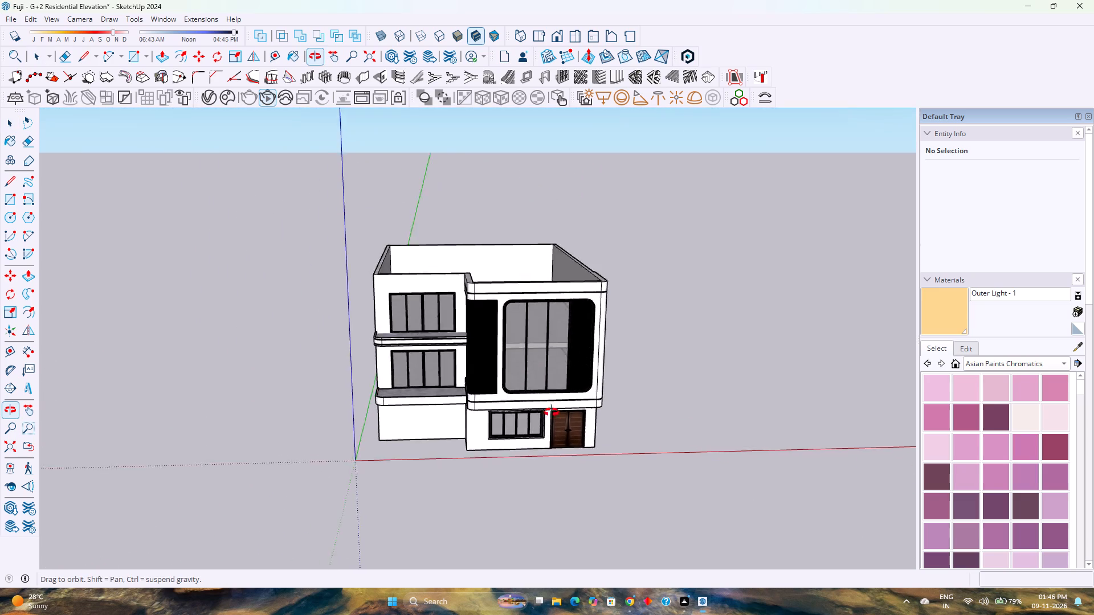
middle_drag(552, 412, 434, 434)
middle_click(434, 434)
middle_click(434, 434)
scroll(432, 429, up, 2)
middle_drag(432, 426, 499, 355)
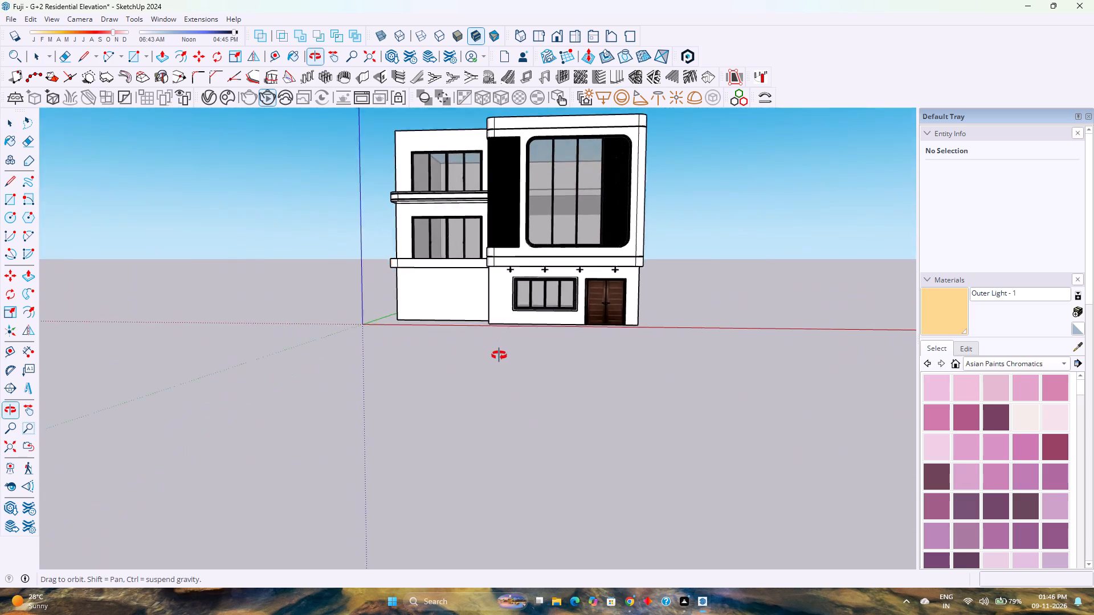
middle_drag(499, 355, 458, 393)
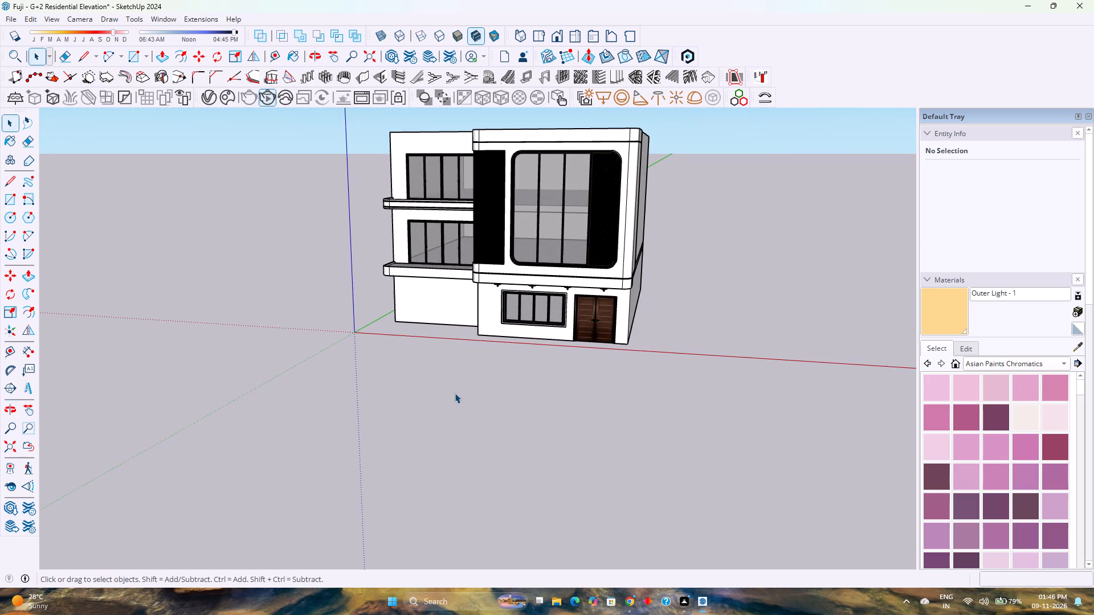
scroll(455, 393, up, 3)
scroll(455, 393, down, 3)
scroll(455, 393, up, 3)
scroll(455, 393, down, 3)
scroll(455, 393, up, 1)
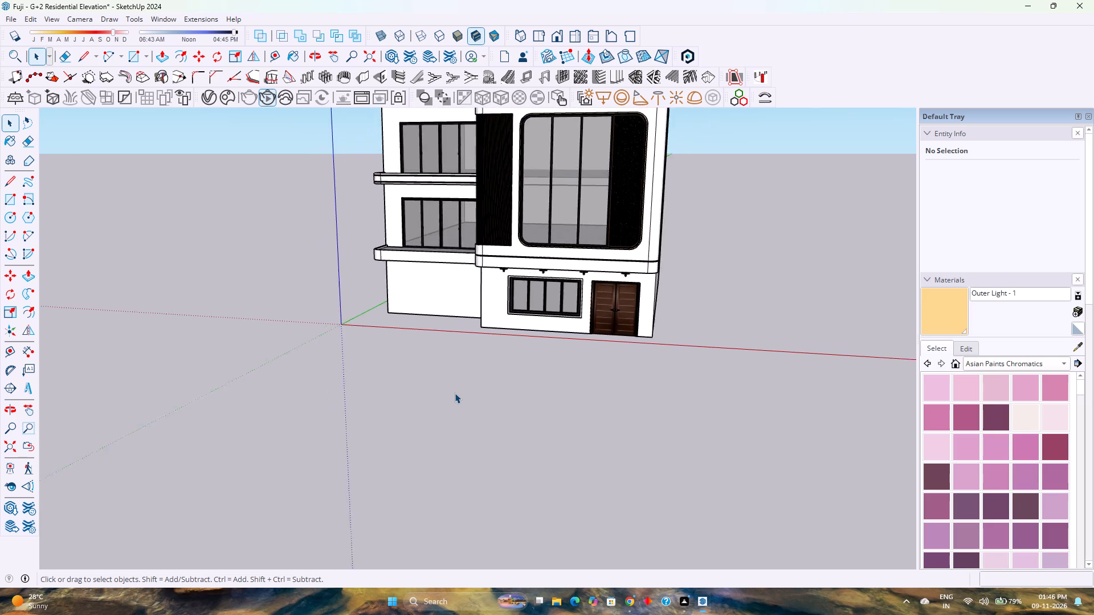
scroll(455, 393, up, 5)
scroll(455, 393, down, 3)
scroll(455, 393, up, 3)
scroll(455, 393, down, 6)
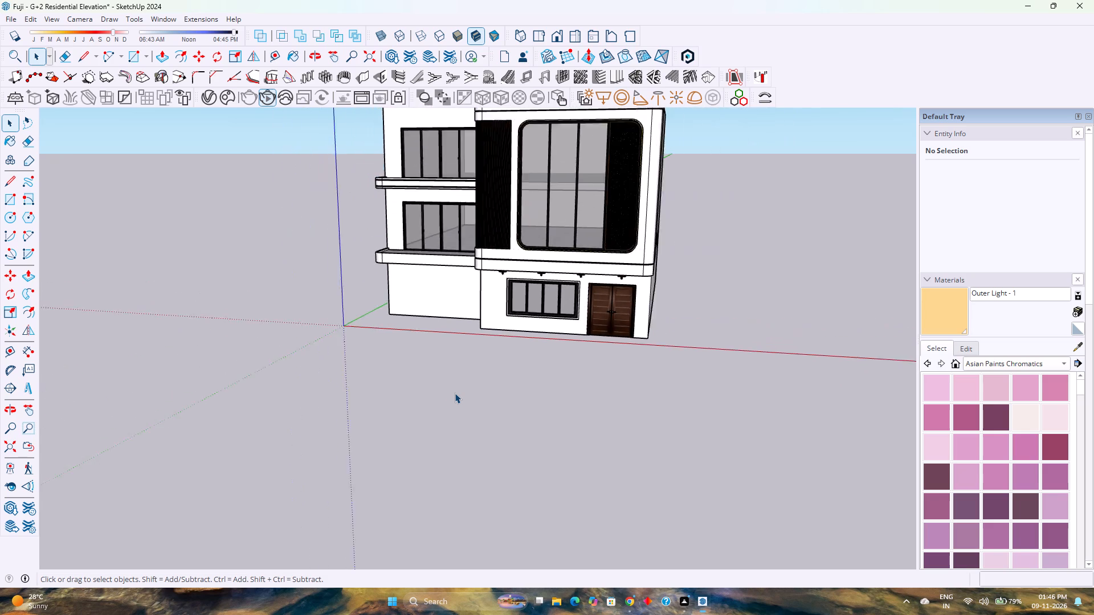
scroll(455, 393, up, 7)
scroll(455, 393, down, 1)
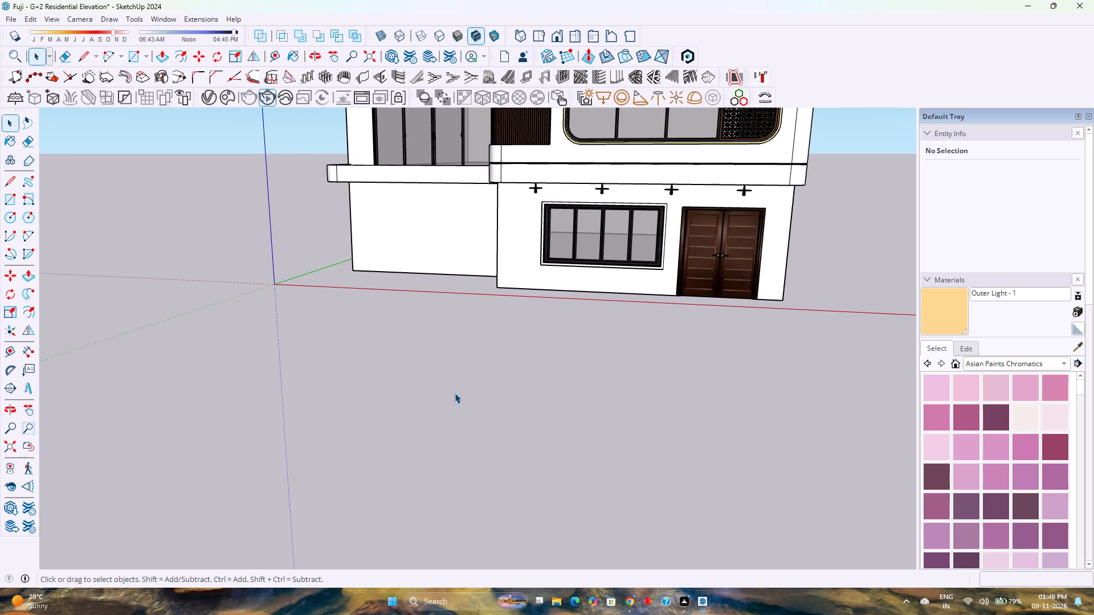
scroll(455, 393, down, 2)
scroll(455, 393, up, 3)
scroll(455, 393, down, 4)
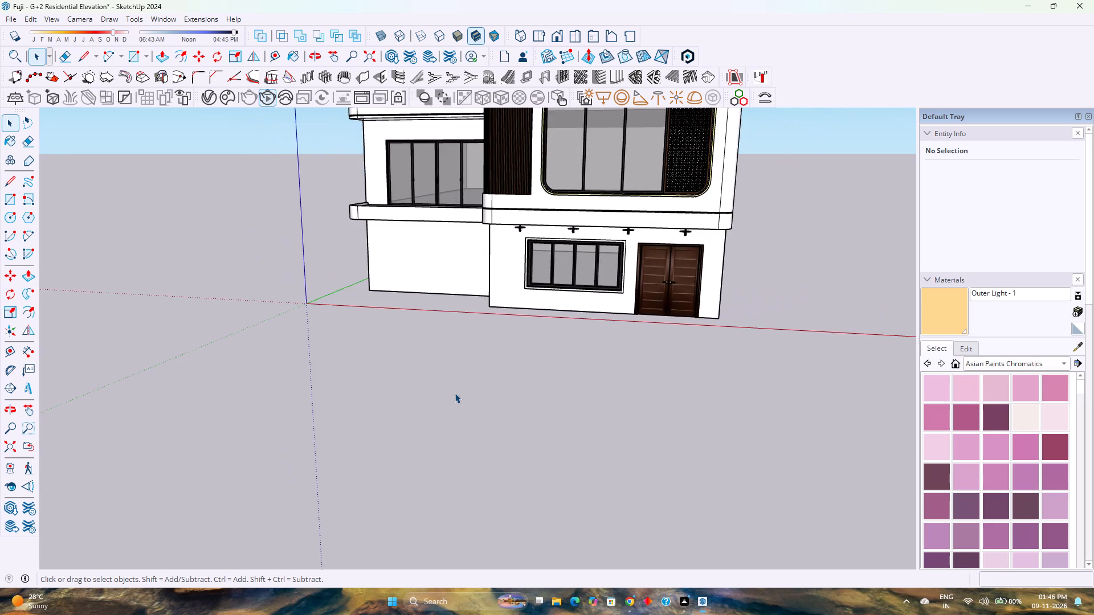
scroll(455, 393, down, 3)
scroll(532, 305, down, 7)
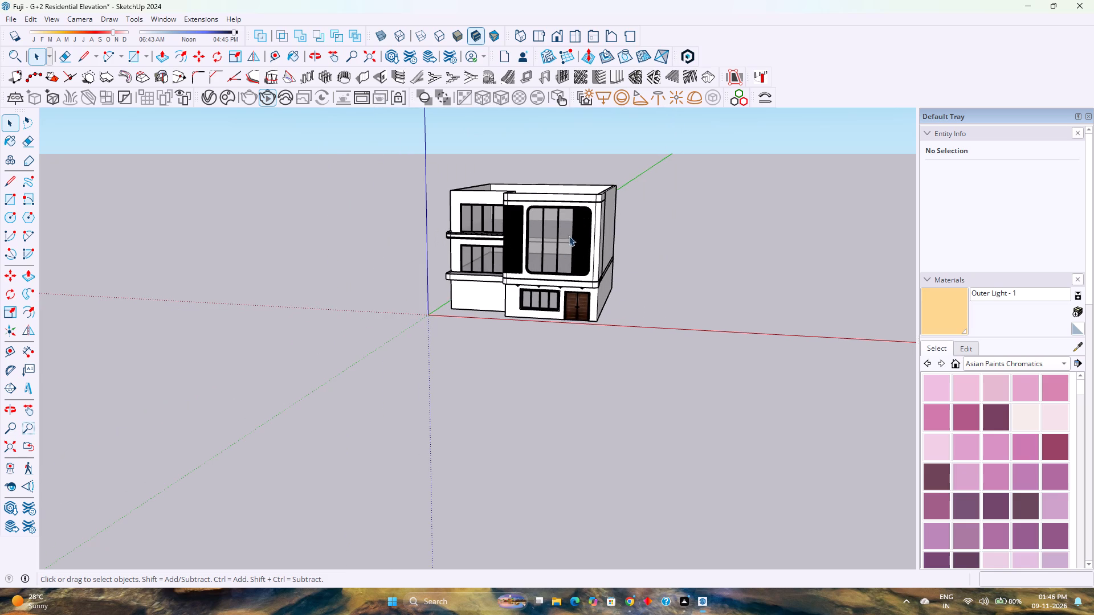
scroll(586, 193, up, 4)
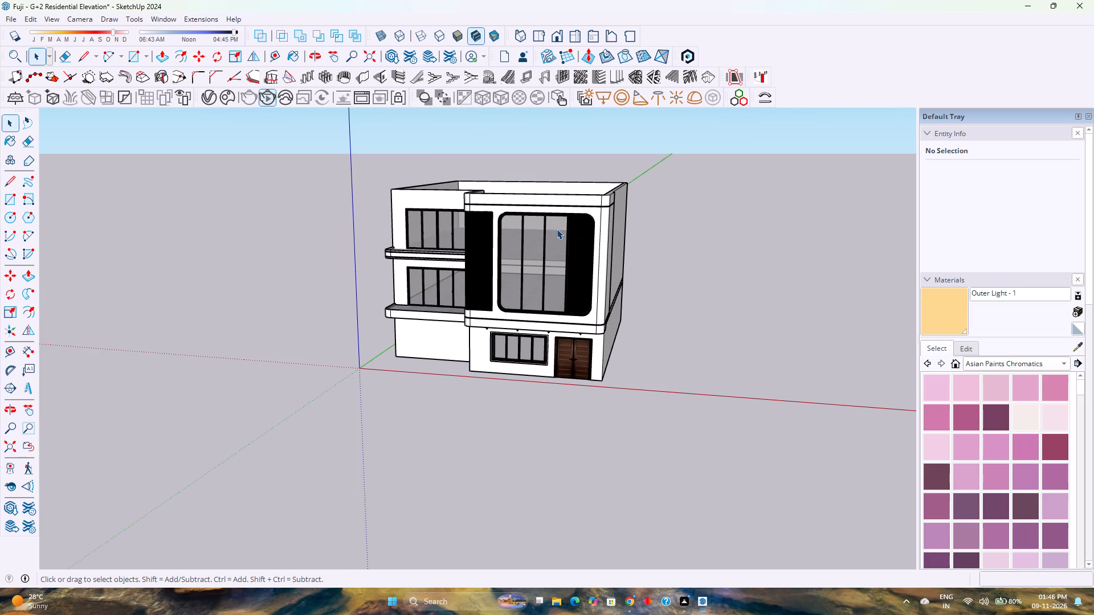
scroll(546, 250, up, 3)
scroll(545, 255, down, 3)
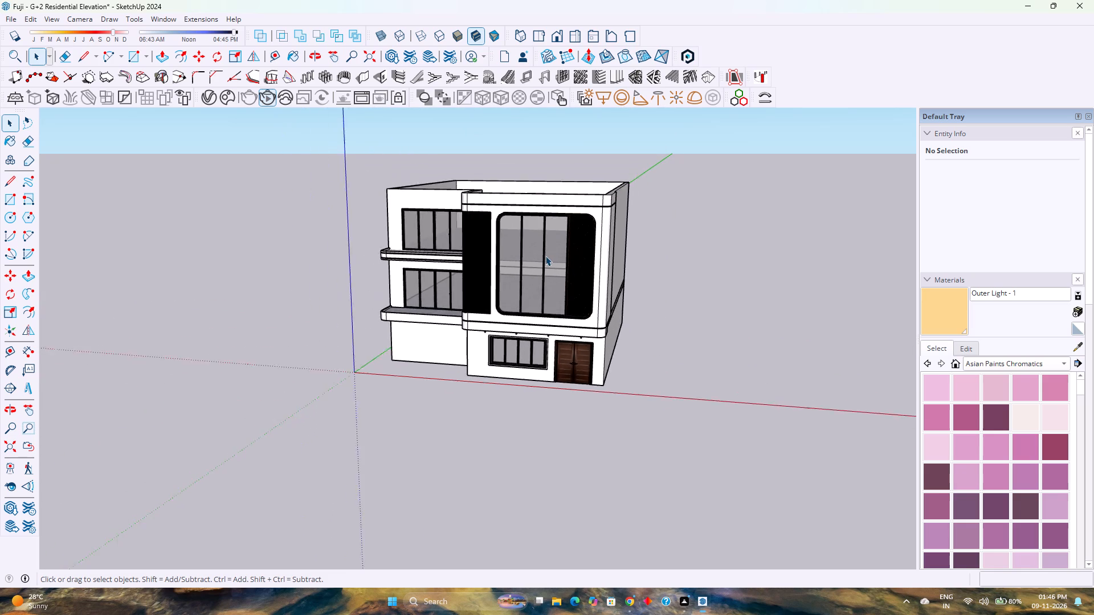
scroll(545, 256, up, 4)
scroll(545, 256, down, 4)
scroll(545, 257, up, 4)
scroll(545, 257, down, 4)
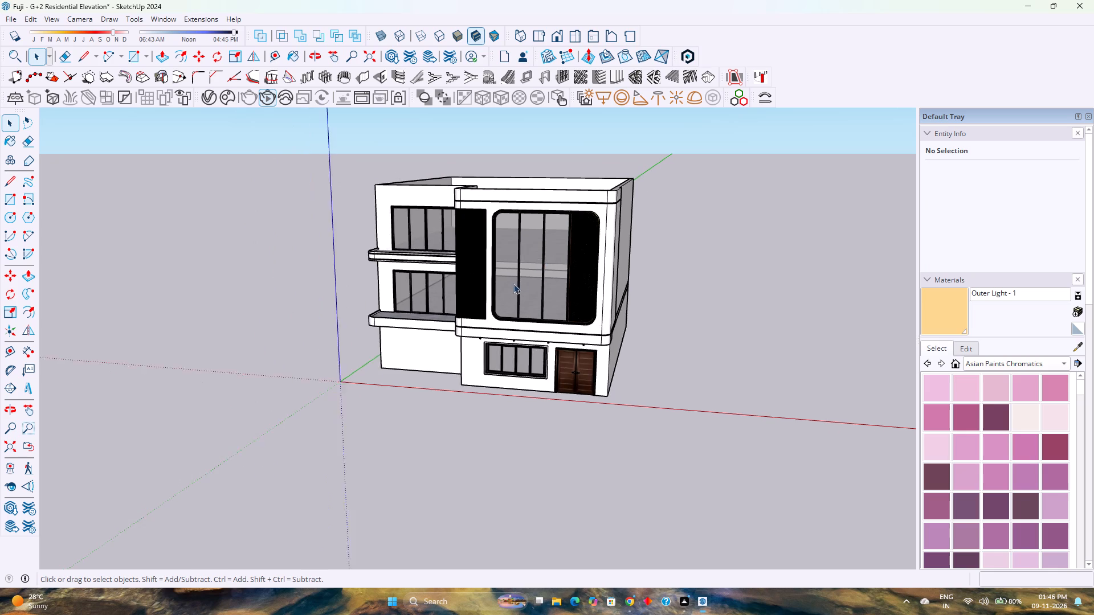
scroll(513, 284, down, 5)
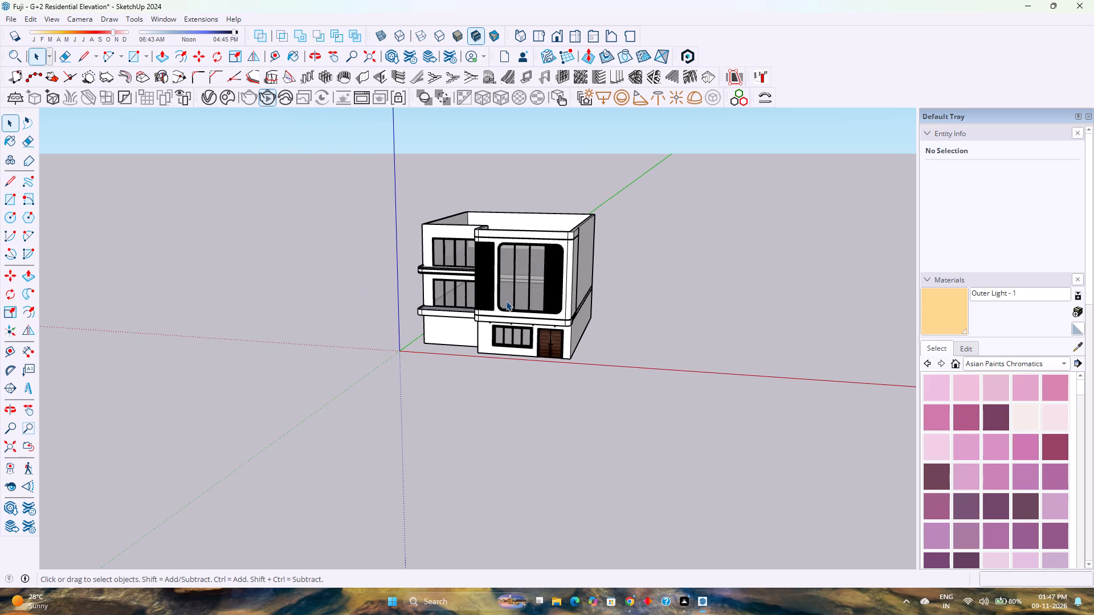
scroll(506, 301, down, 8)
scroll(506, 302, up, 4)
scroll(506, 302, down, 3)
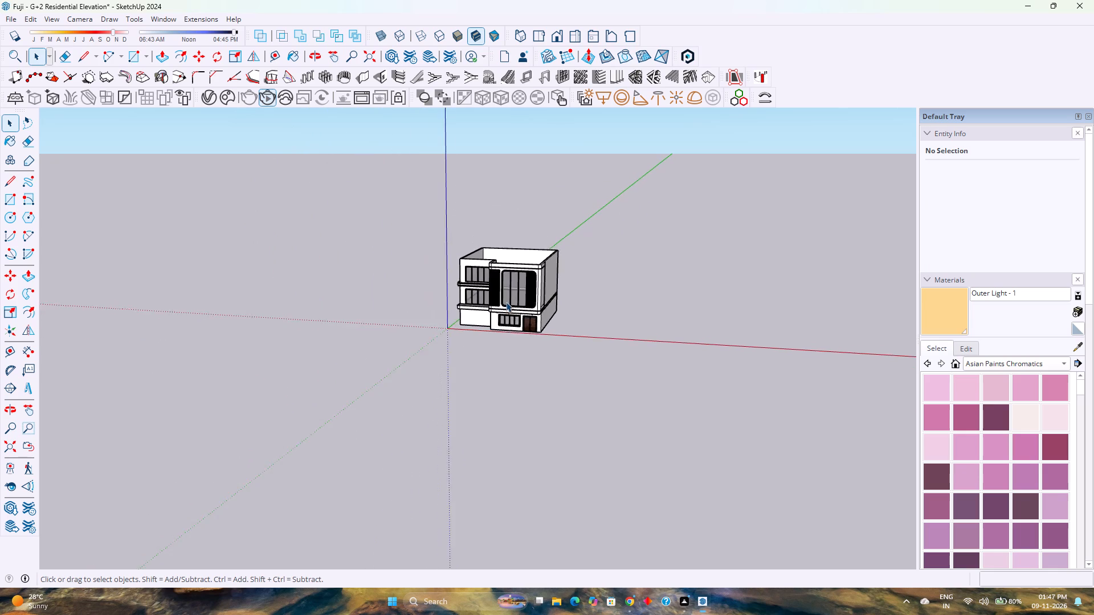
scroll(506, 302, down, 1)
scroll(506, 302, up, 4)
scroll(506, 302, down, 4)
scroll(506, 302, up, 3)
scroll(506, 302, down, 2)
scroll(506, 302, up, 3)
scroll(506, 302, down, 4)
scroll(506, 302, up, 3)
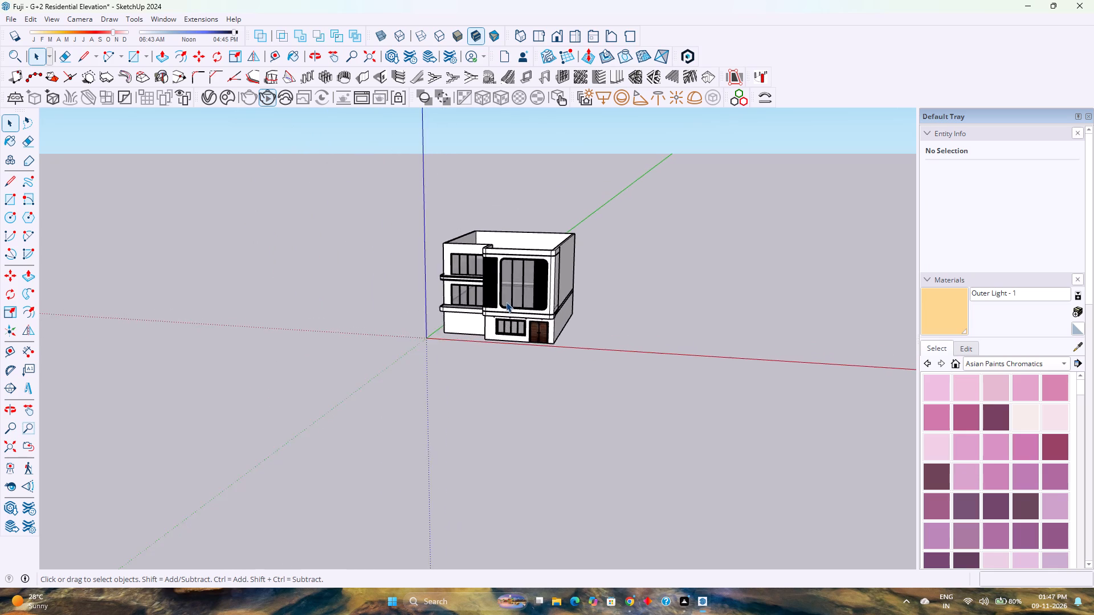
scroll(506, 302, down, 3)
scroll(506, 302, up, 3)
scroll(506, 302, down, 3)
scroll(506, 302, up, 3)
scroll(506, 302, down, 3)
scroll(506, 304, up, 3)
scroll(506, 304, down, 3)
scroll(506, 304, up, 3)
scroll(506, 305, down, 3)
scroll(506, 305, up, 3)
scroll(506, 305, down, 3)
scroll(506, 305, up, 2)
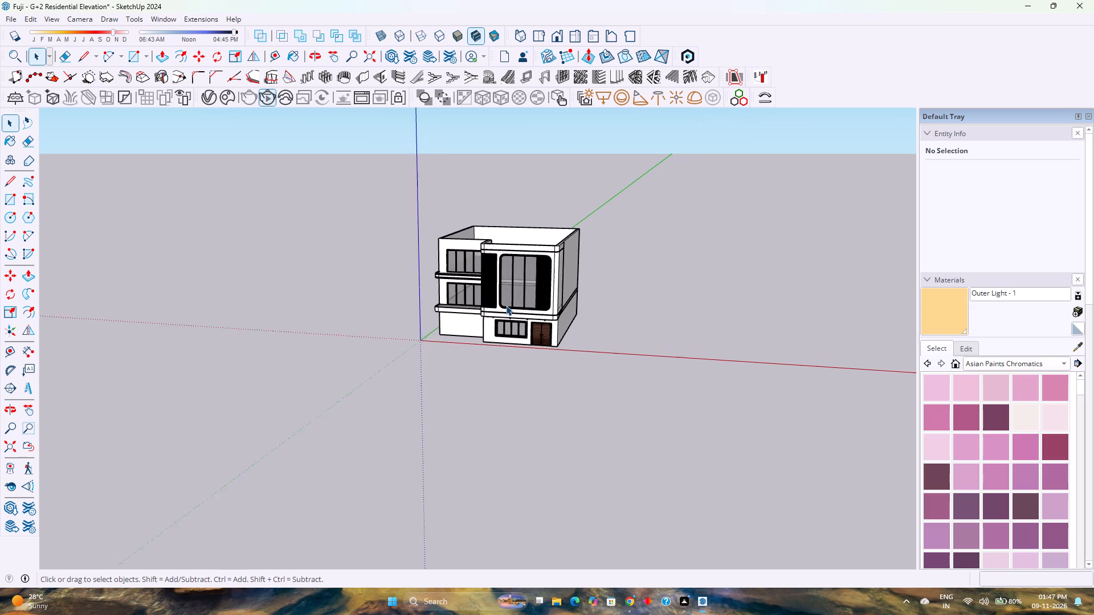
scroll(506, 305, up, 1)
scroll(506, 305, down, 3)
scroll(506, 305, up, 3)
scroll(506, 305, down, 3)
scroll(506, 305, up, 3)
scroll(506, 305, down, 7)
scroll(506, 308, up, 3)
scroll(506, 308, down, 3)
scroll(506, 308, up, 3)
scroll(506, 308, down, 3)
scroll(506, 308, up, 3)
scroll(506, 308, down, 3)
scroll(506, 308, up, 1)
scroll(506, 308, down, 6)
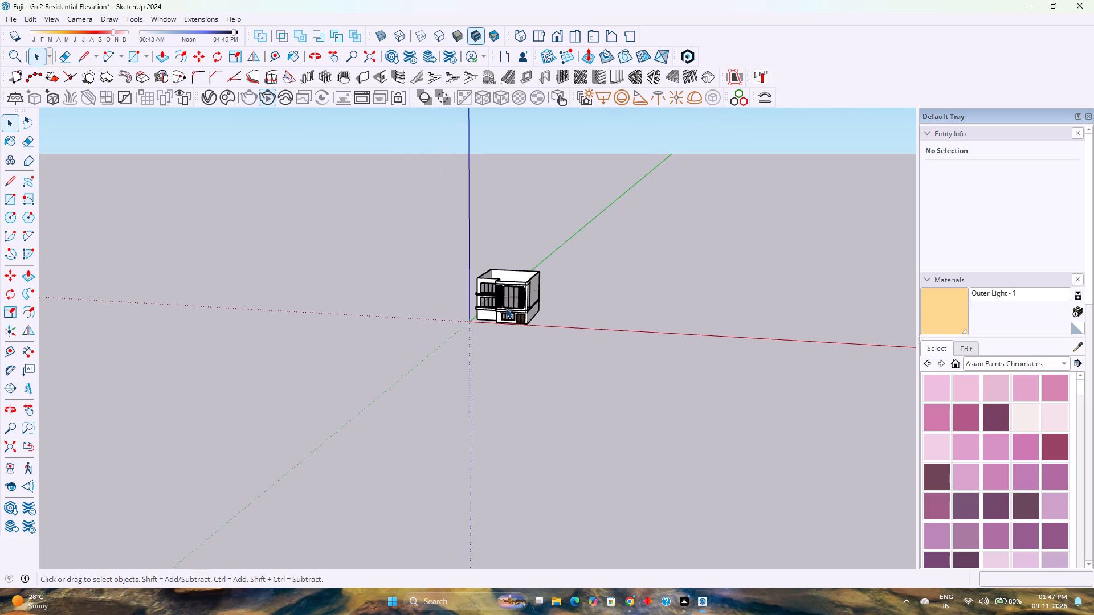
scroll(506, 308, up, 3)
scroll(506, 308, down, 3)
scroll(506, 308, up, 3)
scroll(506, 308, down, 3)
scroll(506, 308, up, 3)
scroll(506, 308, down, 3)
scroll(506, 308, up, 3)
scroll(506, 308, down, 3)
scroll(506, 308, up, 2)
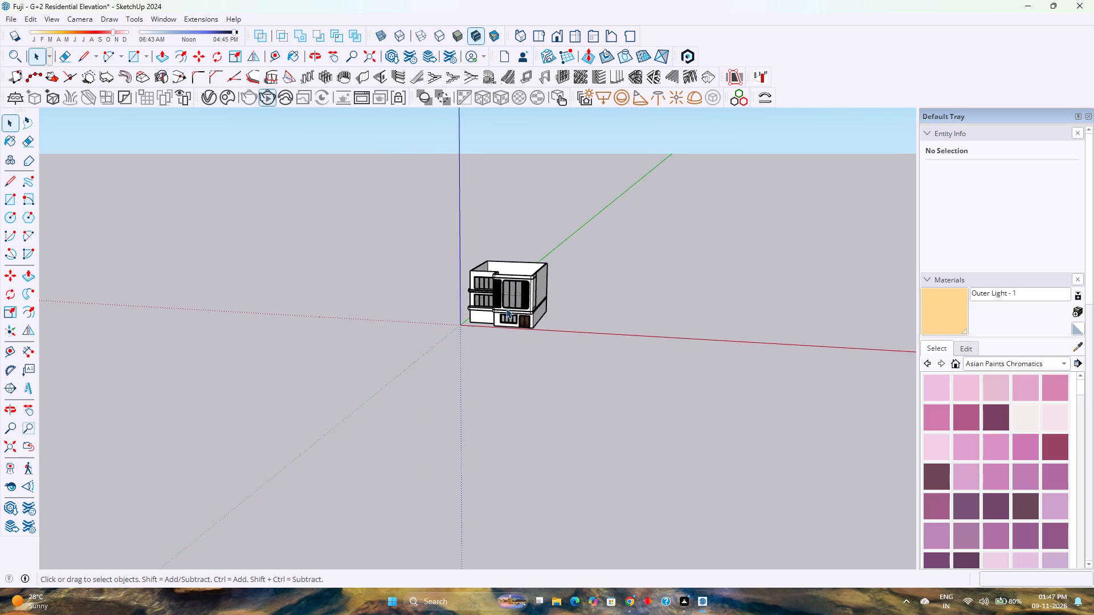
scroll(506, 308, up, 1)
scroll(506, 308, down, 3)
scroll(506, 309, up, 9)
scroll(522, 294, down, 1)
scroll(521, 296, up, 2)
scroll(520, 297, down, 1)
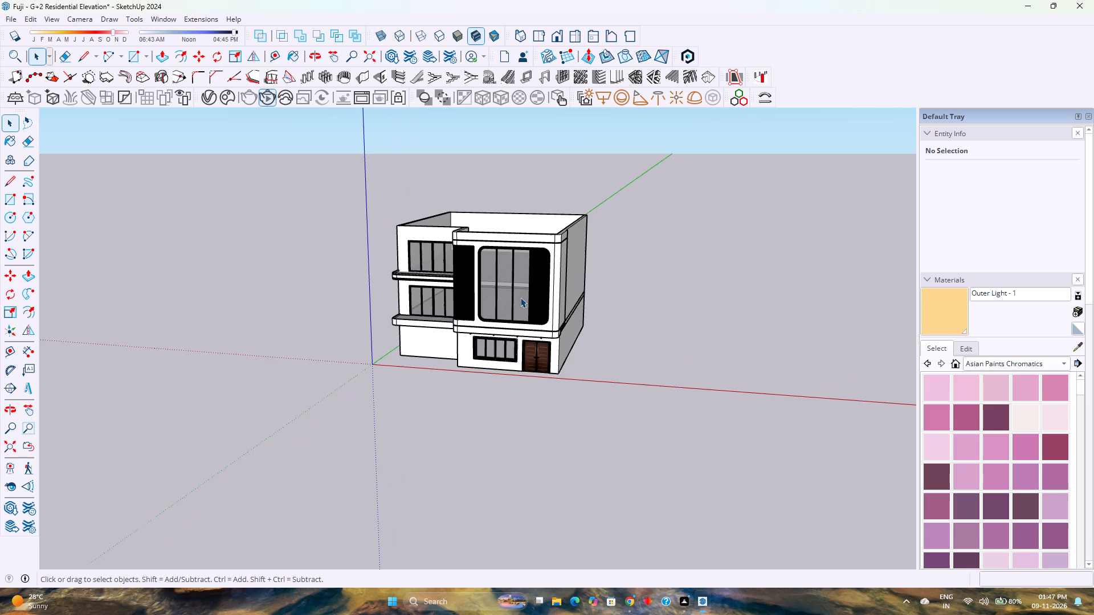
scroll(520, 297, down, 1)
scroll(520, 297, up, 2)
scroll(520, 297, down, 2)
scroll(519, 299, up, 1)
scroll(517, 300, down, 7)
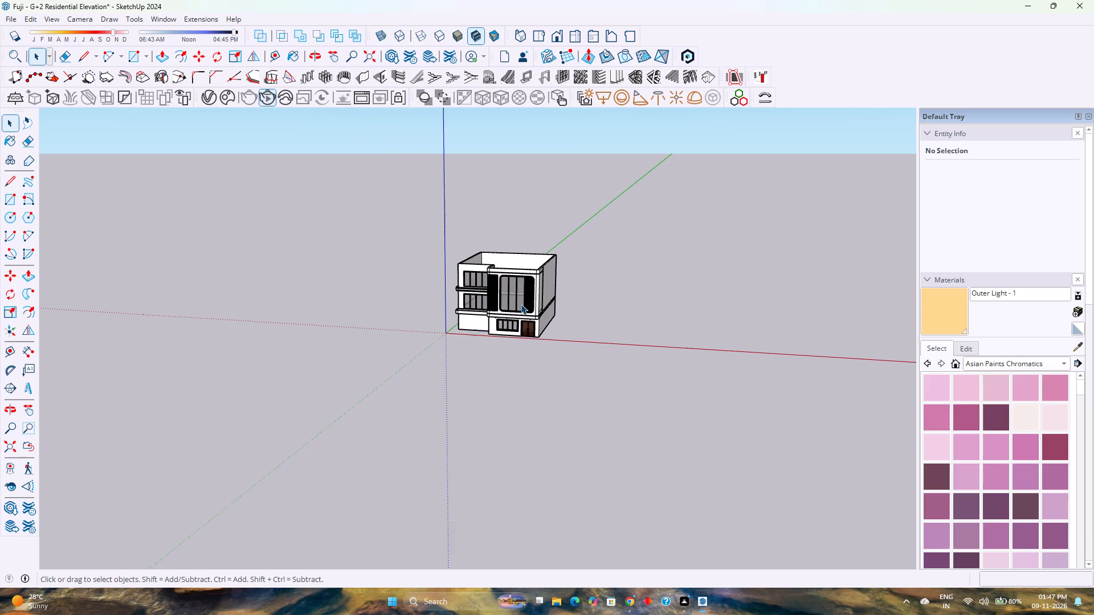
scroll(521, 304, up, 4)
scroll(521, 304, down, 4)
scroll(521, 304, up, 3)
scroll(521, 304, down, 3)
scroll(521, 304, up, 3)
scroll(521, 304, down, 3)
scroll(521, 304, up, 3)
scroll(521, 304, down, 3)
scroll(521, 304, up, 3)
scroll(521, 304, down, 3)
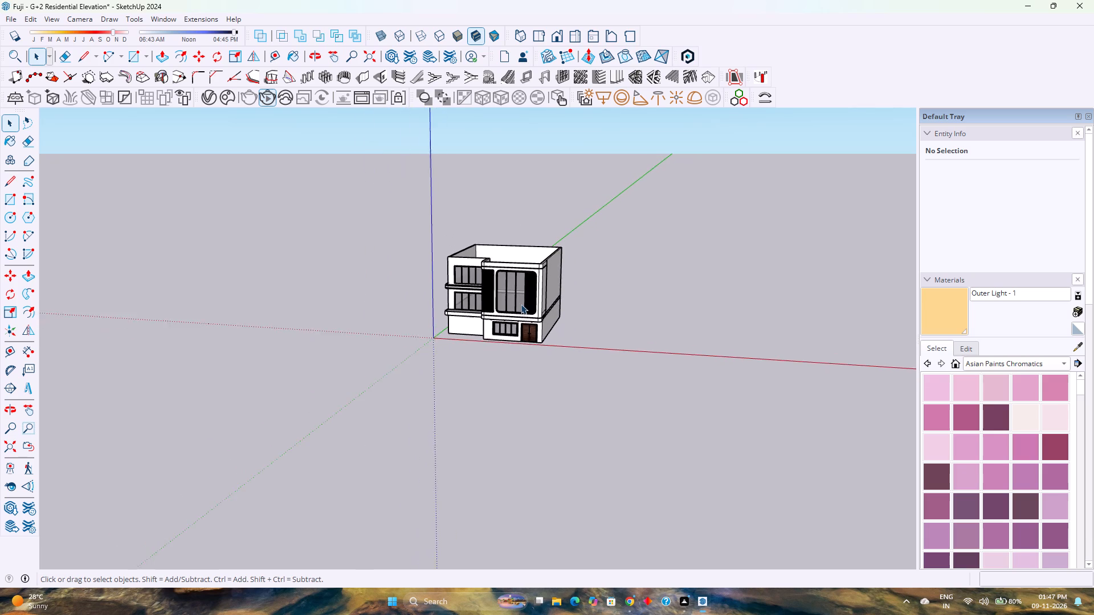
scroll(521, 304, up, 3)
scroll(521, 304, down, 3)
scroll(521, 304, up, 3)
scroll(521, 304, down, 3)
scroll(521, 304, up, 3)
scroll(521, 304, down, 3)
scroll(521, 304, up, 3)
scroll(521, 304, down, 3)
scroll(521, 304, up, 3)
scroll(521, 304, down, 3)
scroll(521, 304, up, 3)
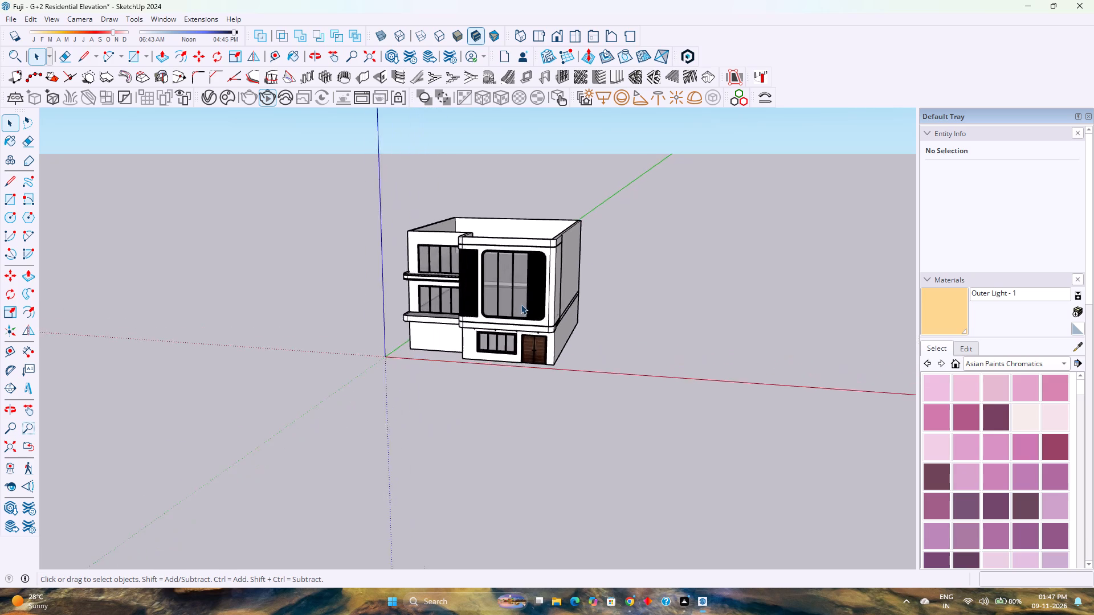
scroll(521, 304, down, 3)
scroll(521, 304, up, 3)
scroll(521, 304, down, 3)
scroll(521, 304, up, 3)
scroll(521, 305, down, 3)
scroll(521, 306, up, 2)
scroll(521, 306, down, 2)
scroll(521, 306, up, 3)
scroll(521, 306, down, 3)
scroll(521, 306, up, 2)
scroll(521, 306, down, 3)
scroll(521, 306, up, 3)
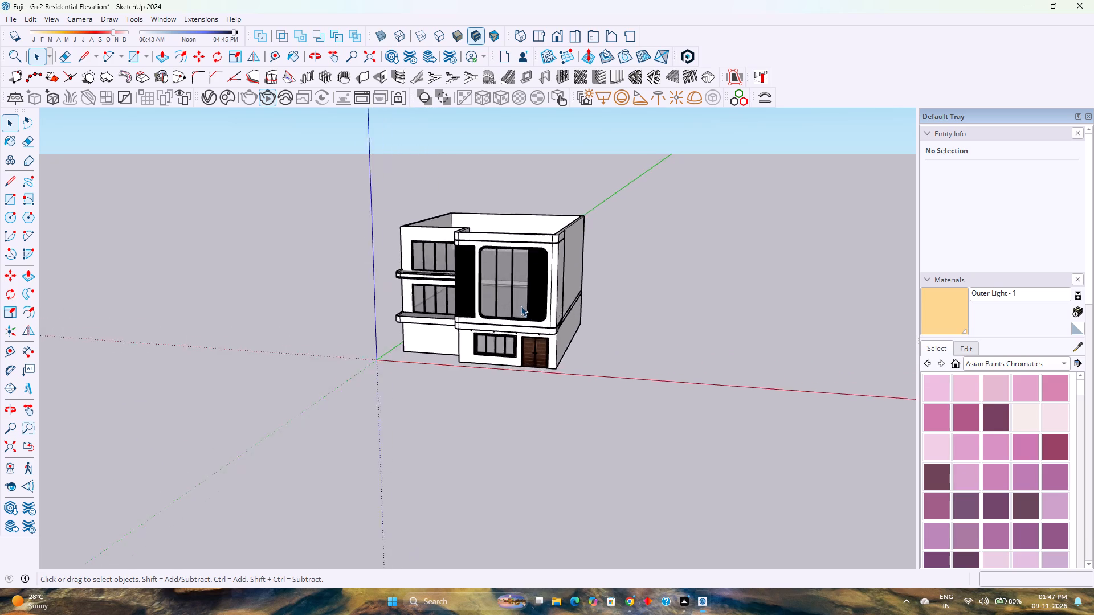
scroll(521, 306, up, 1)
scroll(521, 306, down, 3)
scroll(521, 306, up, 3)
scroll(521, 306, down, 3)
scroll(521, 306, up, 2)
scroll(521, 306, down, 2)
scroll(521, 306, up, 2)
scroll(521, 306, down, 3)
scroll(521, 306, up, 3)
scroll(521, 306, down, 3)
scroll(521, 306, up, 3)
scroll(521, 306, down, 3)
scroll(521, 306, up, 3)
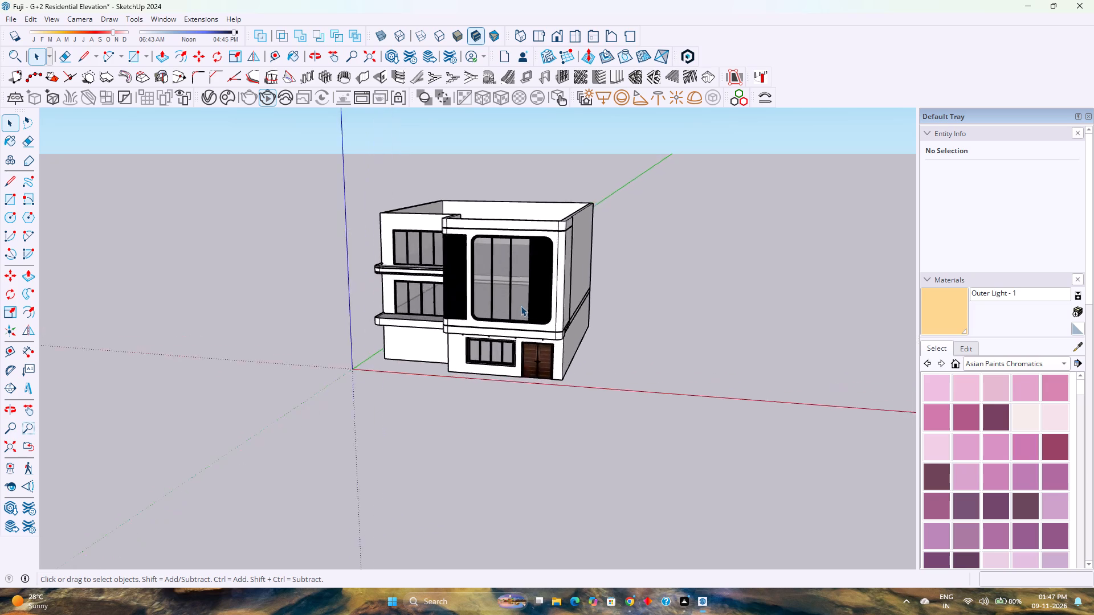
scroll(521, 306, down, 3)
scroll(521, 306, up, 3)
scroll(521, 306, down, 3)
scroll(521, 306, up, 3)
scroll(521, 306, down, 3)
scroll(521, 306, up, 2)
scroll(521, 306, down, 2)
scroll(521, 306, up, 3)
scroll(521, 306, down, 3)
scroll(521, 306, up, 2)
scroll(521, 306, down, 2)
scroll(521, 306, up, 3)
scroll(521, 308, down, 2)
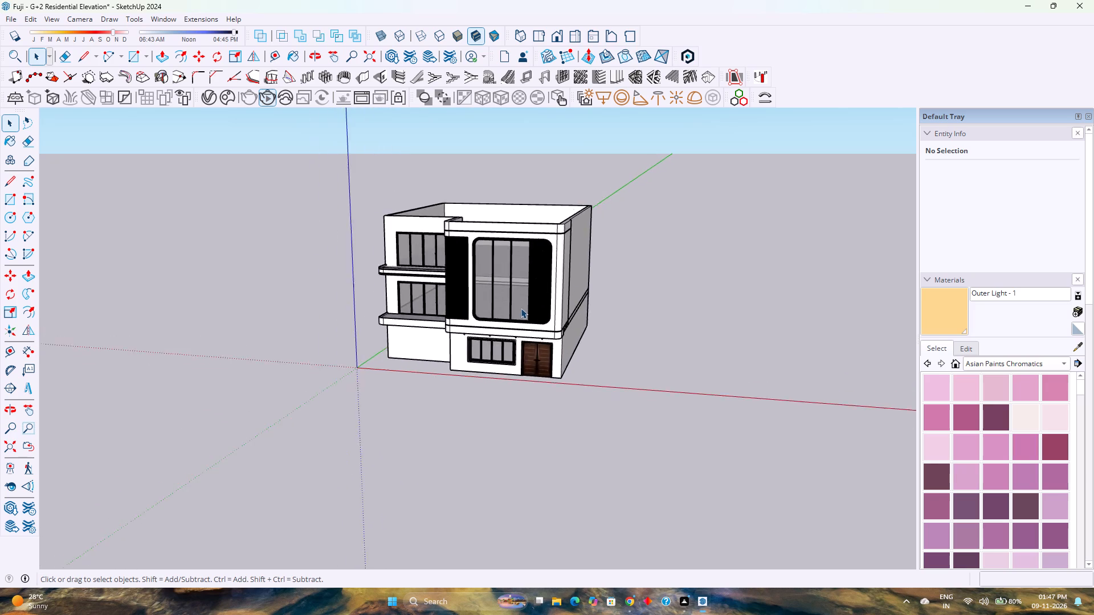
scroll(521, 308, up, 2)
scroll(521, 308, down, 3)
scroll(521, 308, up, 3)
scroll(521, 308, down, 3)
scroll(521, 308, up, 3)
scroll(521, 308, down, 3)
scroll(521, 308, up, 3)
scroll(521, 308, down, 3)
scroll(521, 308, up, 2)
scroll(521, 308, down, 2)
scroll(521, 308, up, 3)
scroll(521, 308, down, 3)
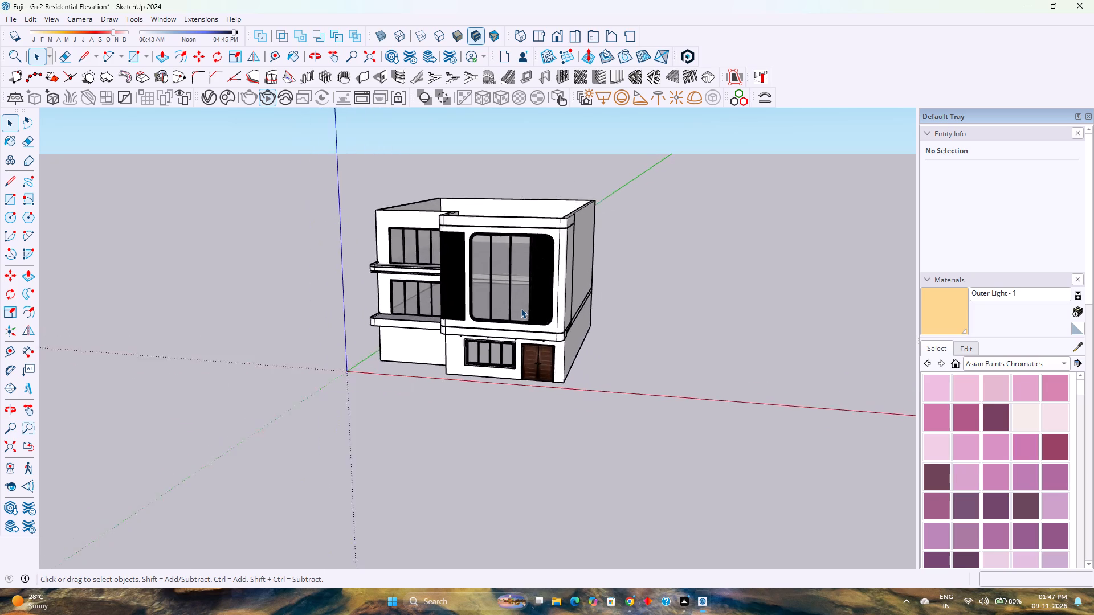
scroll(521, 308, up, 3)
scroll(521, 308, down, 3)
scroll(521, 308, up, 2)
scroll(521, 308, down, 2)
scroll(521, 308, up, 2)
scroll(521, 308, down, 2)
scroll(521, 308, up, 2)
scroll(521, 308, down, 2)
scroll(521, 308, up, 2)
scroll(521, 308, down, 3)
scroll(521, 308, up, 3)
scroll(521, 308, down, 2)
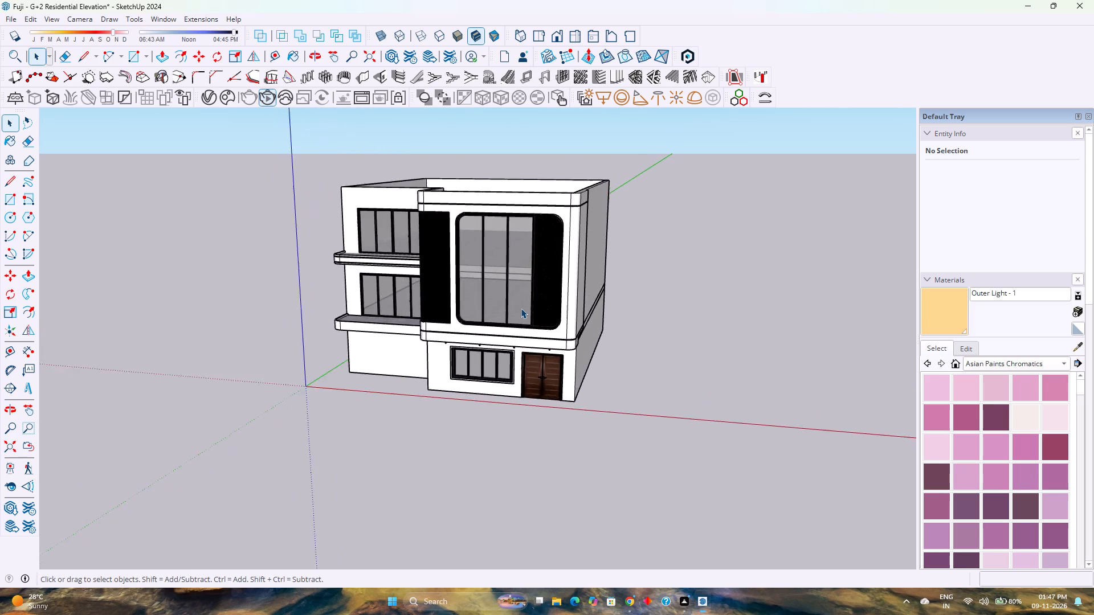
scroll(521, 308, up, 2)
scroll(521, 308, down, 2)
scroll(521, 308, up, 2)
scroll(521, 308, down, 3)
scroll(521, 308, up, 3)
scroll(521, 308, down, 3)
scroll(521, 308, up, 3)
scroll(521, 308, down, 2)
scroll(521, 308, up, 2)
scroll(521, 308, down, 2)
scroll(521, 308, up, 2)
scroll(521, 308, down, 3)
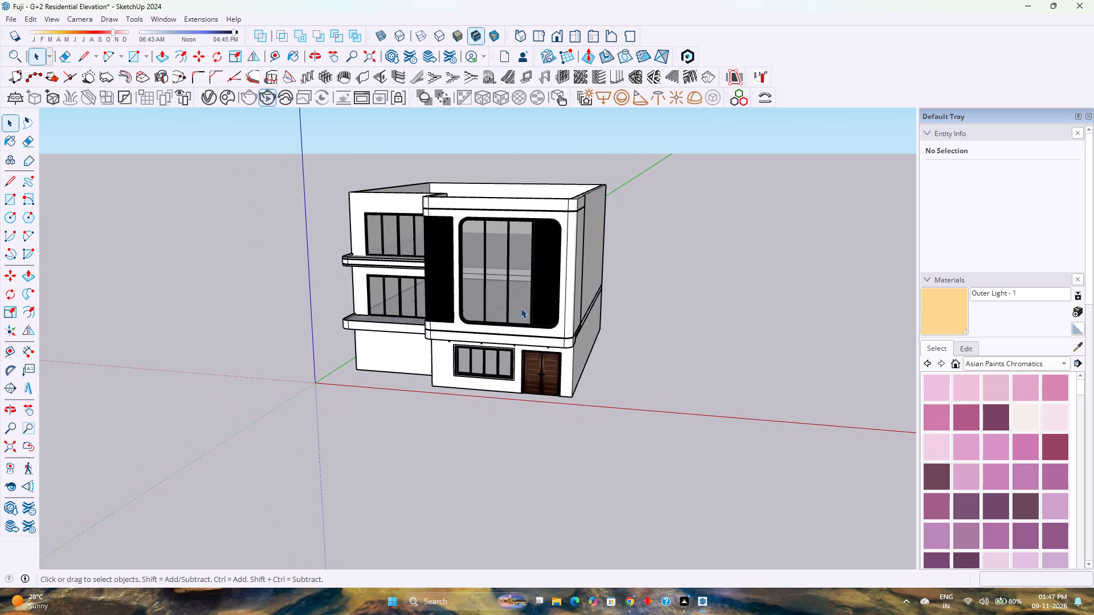
Examine the building's front facade, both side walls, projecting balconies and ground-floor entrance from opposite front corners.
middle_drag(471, 315, 281, 300)
scroll(283, 300, up, 6)
scroll(291, 293, down, 7)
scroll(362, 248, down, 2)
scroll(362, 248, up, 1)
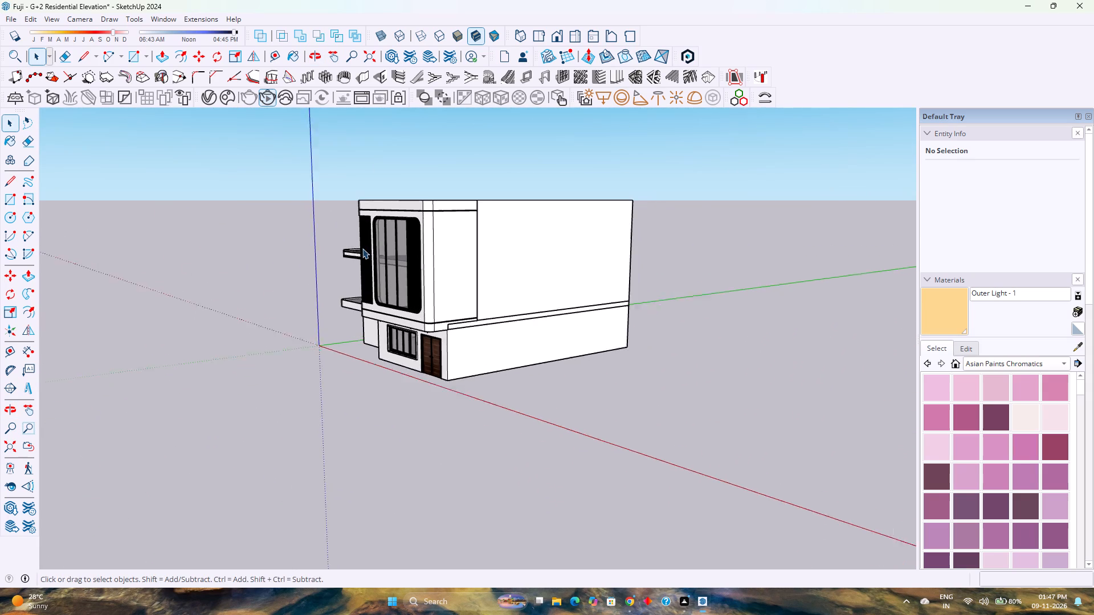
scroll(362, 248, up, 7)
middle_drag(266, 281, 683, 304)
scroll(569, 289, down, 3)
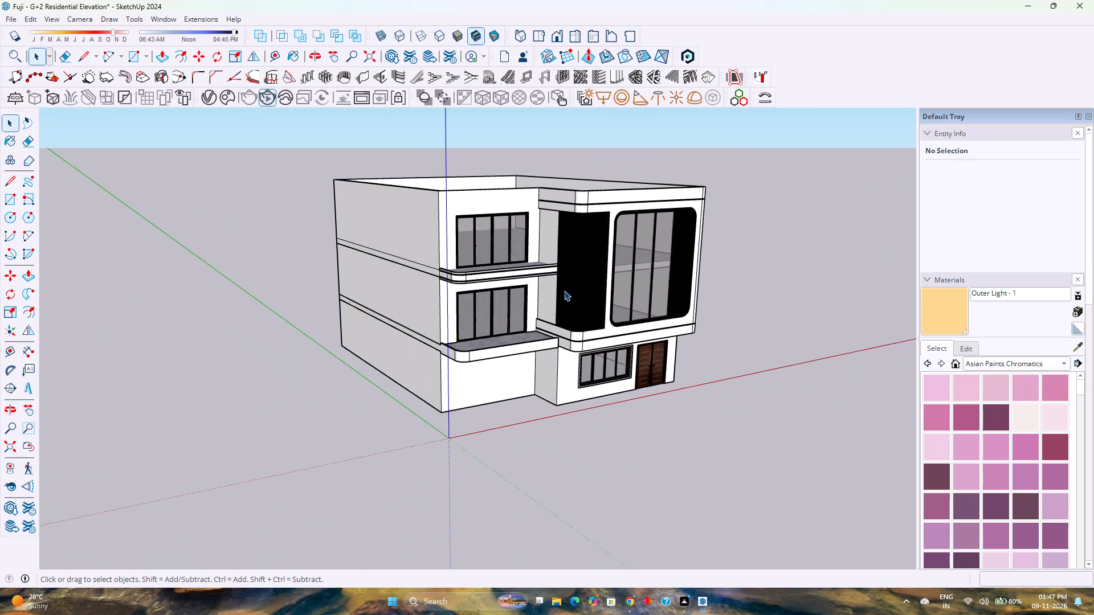
scroll(564, 290, down, 4)
scroll(597, 192, up, 6)
middle_drag(597, 282, 292, 260)
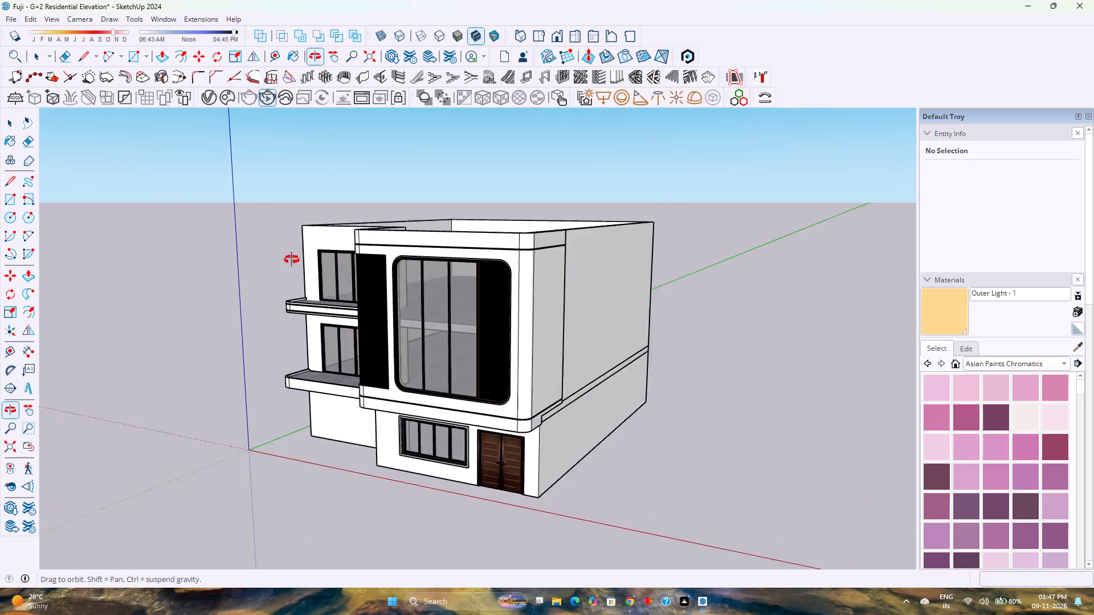
middle_drag(292, 260, 278, 257)
scroll(312, 318, up, 2)
scroll(326, 319, down, 2)
Choose the Asian Paints Chromatics collection as the material library to browse.
click(989, 367)
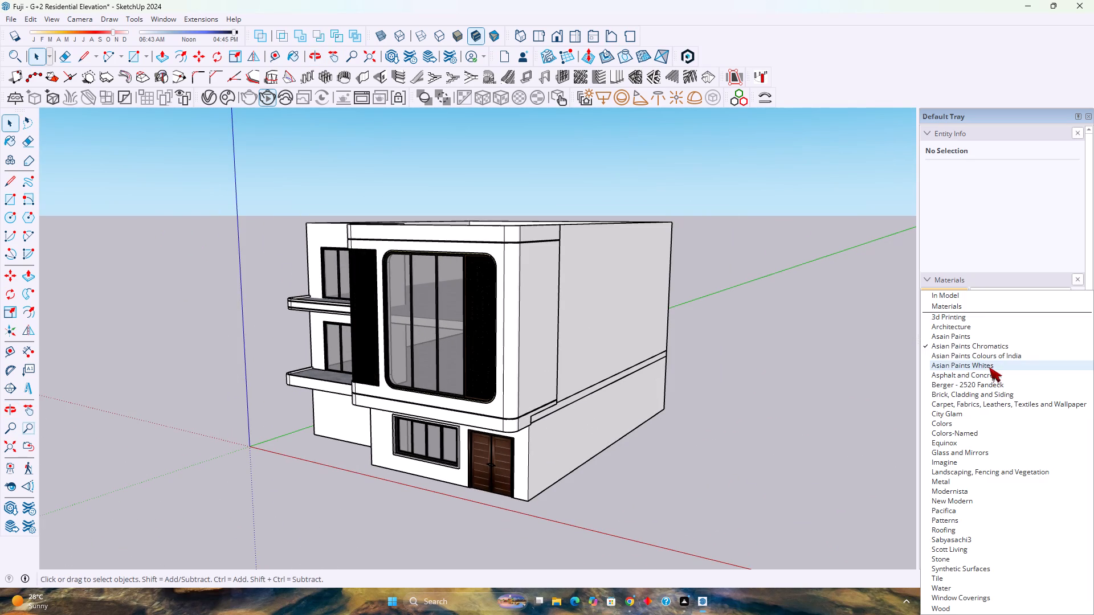
click(982, 343)
double_click(684, 294)
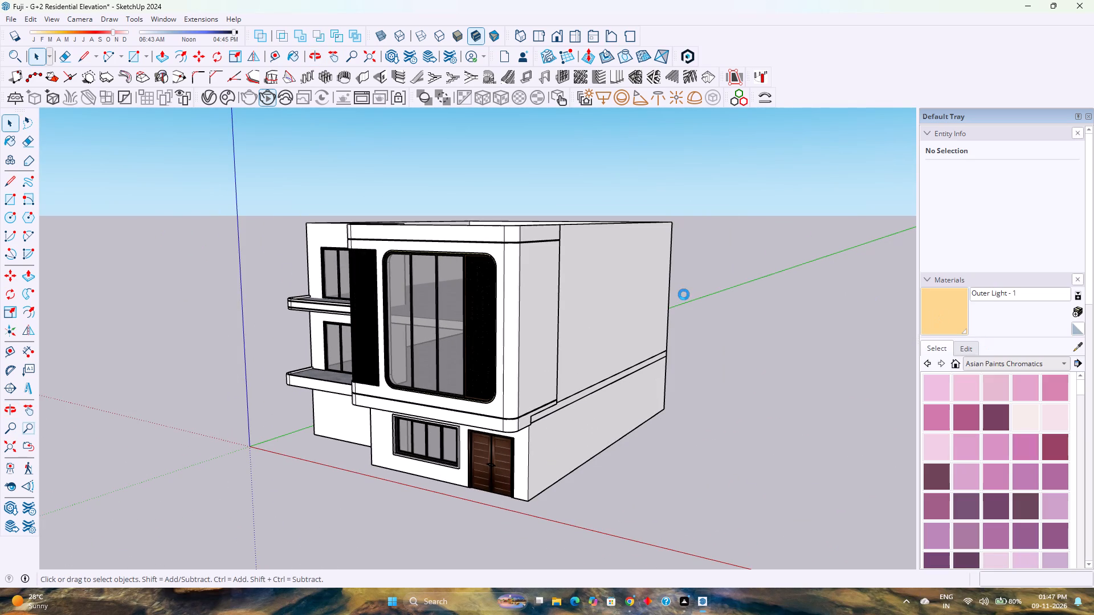
double_click(799, 54)
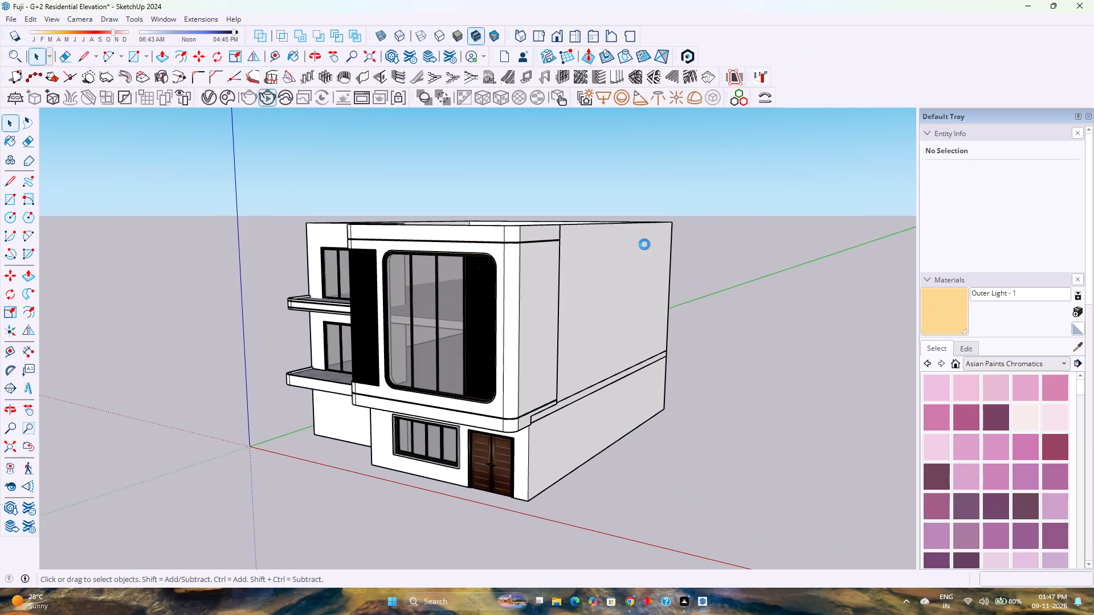
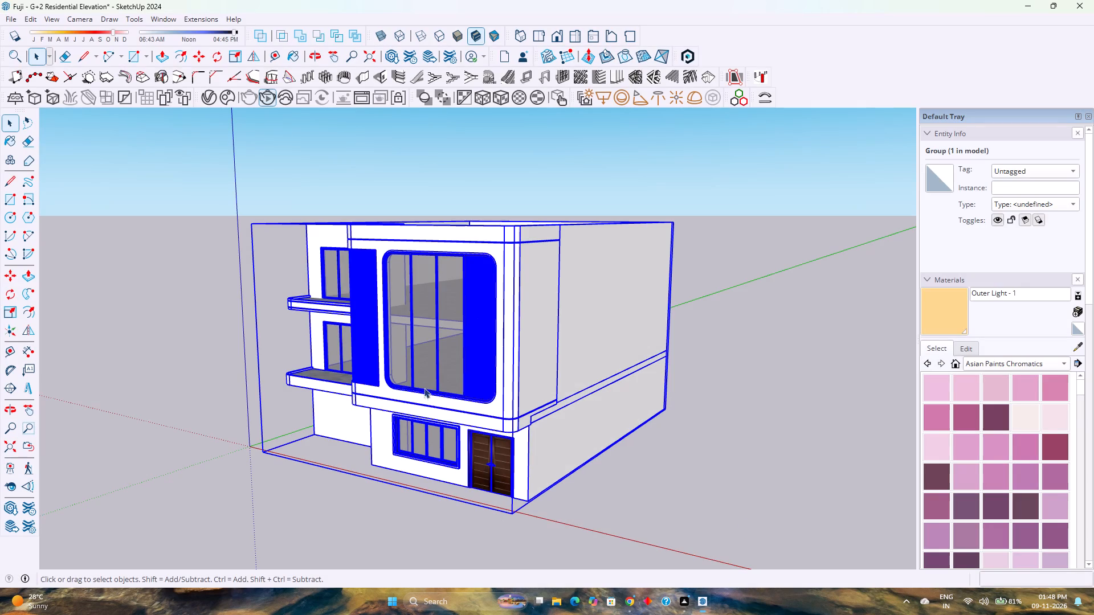
Reselect the Asian Paints Chromatics collection as the material library to browse.
scroll(520, 384, down, 3)
scroll(520, 384, up, 2)
click(1021, 361)
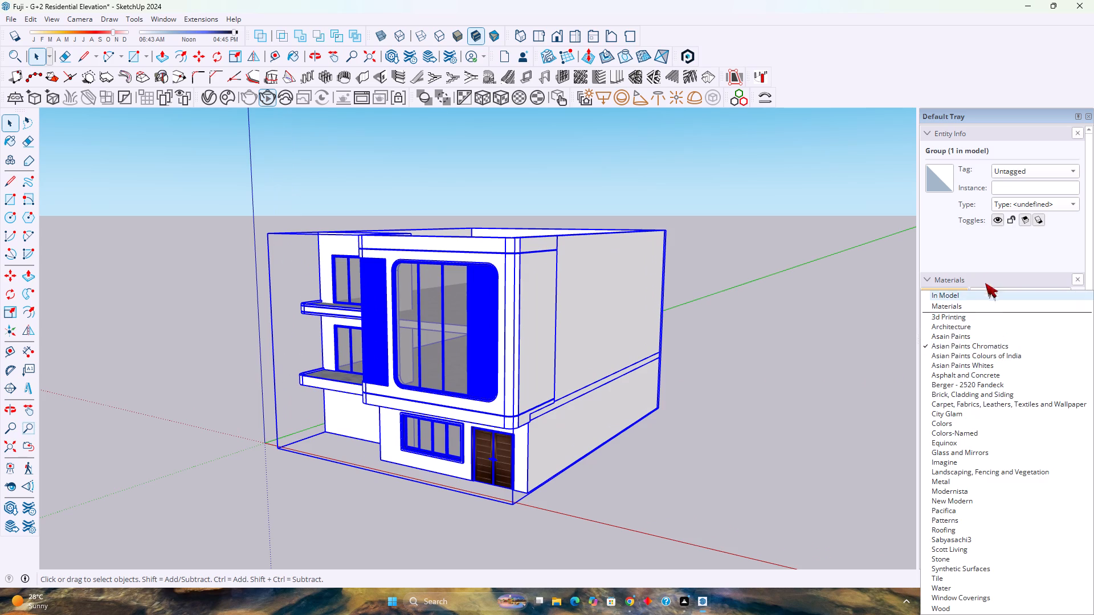
click(992, 342)
Clear the current selection and open the building group for editing at its upper side wall.
click(726, 266)
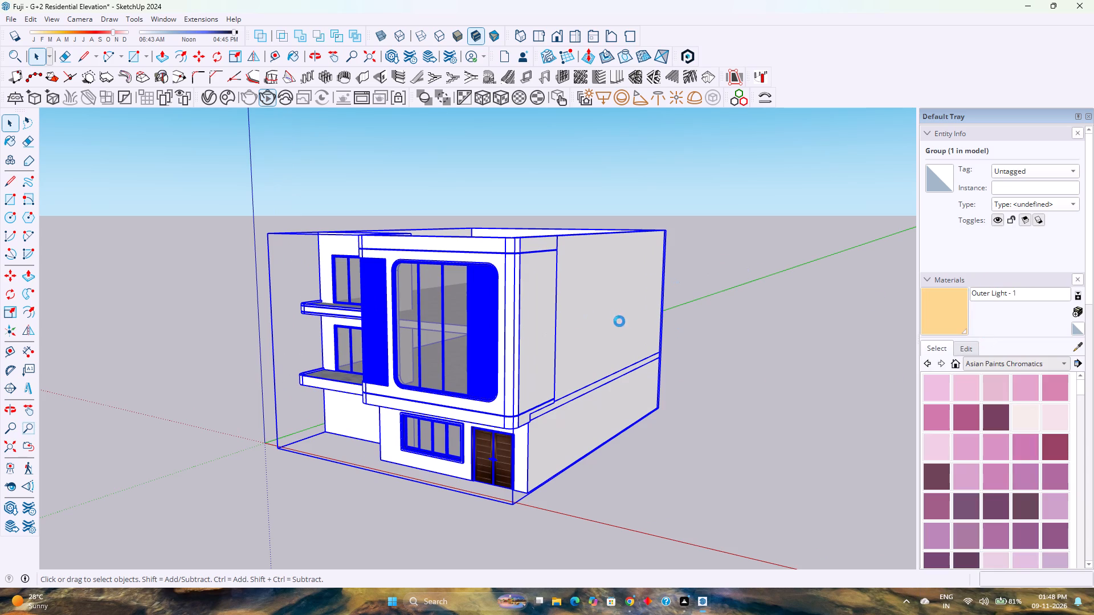
double_click(578, 265)
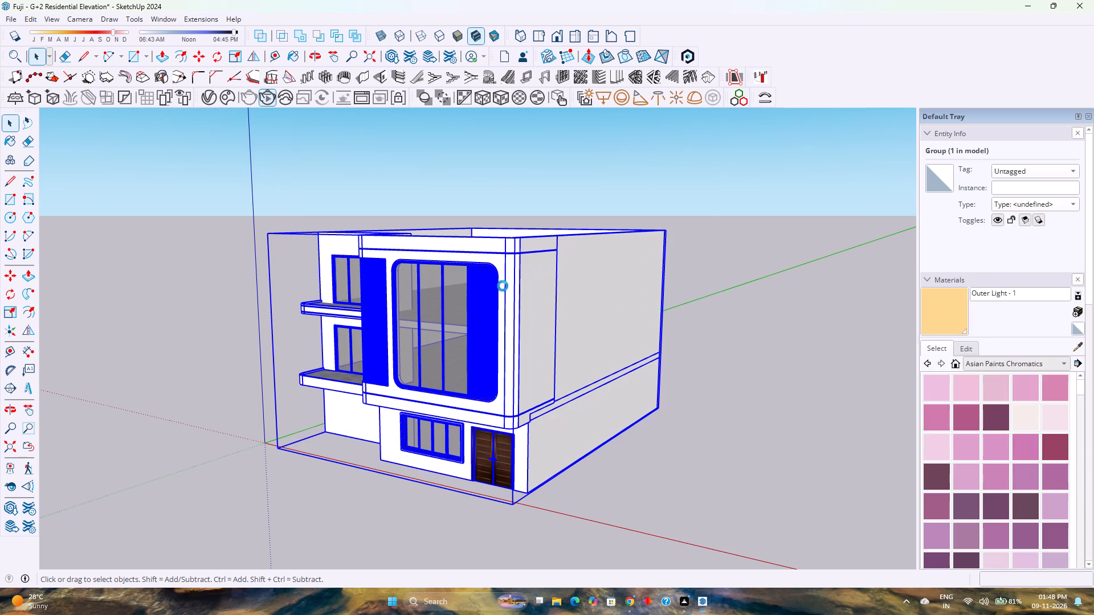
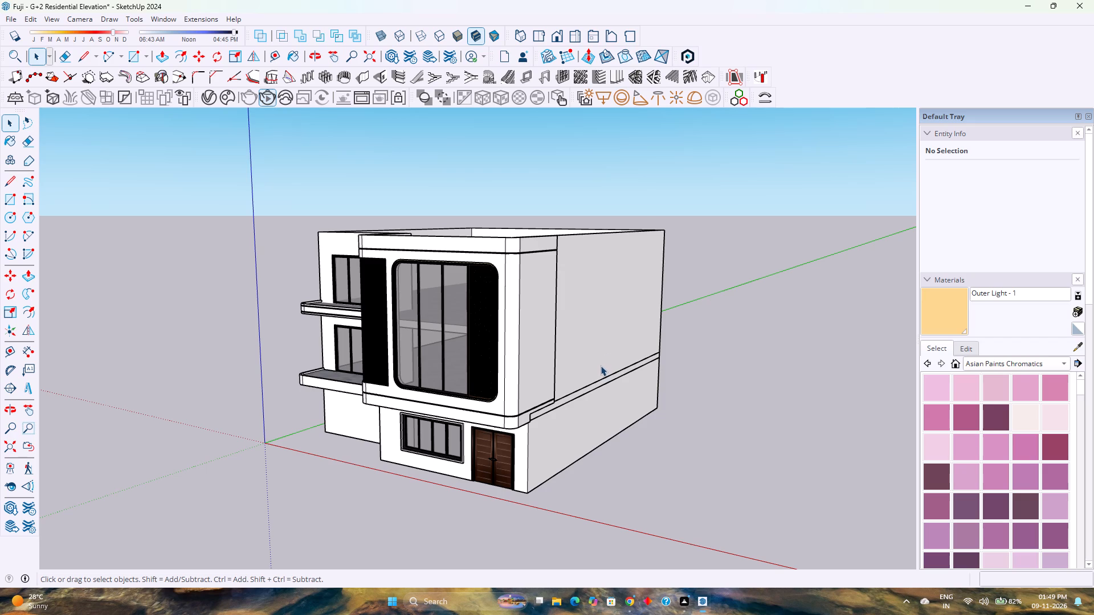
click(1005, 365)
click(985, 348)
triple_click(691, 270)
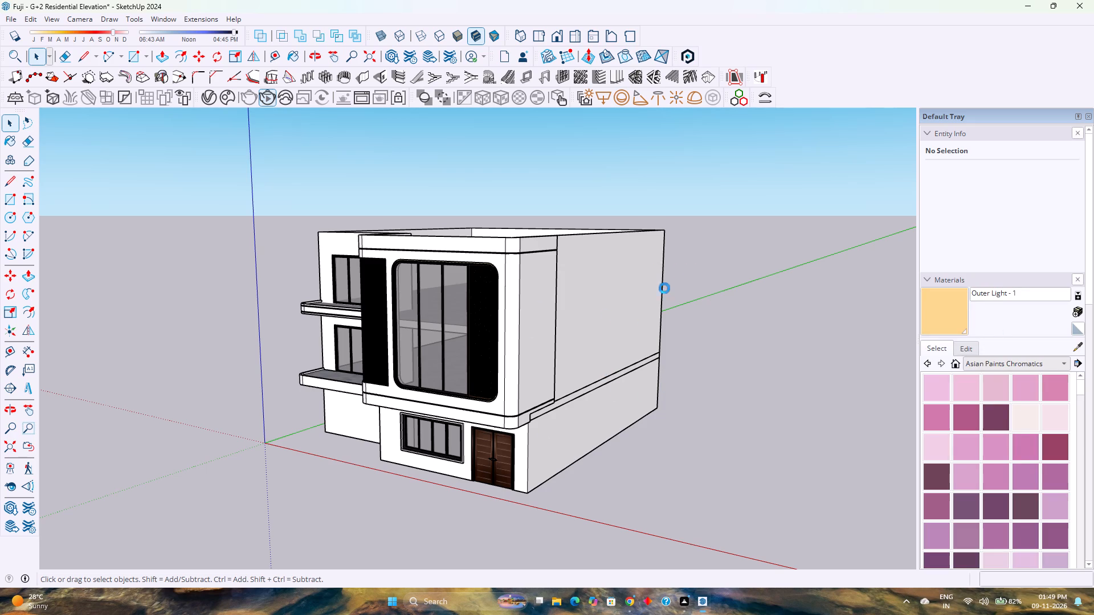
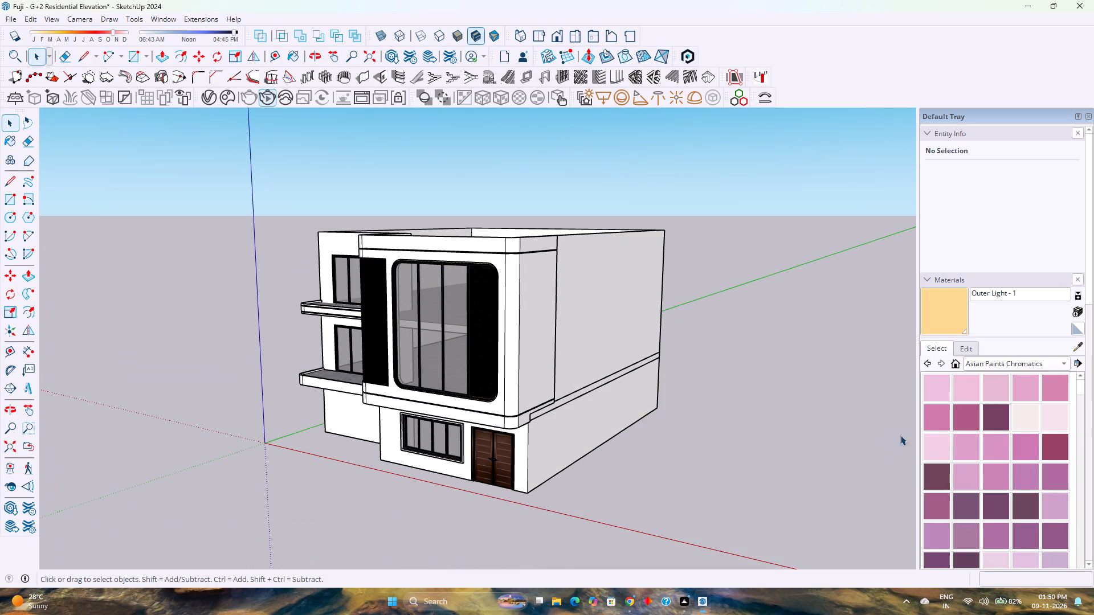
Open the material collection choices and choose another collection for the exterior finishes.
click(996, 363)
click(1002, 343)
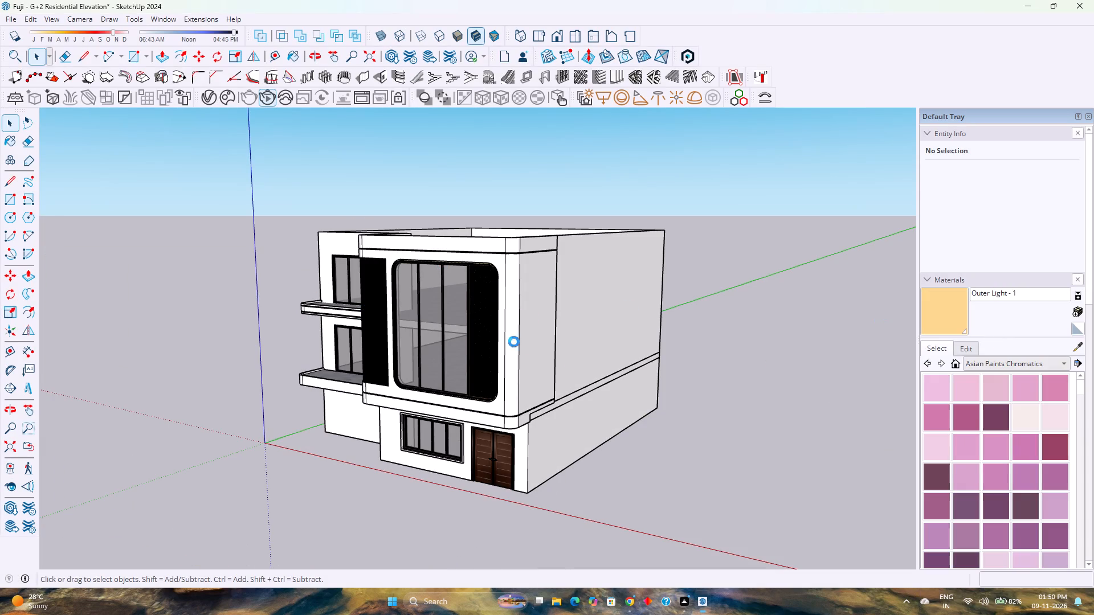
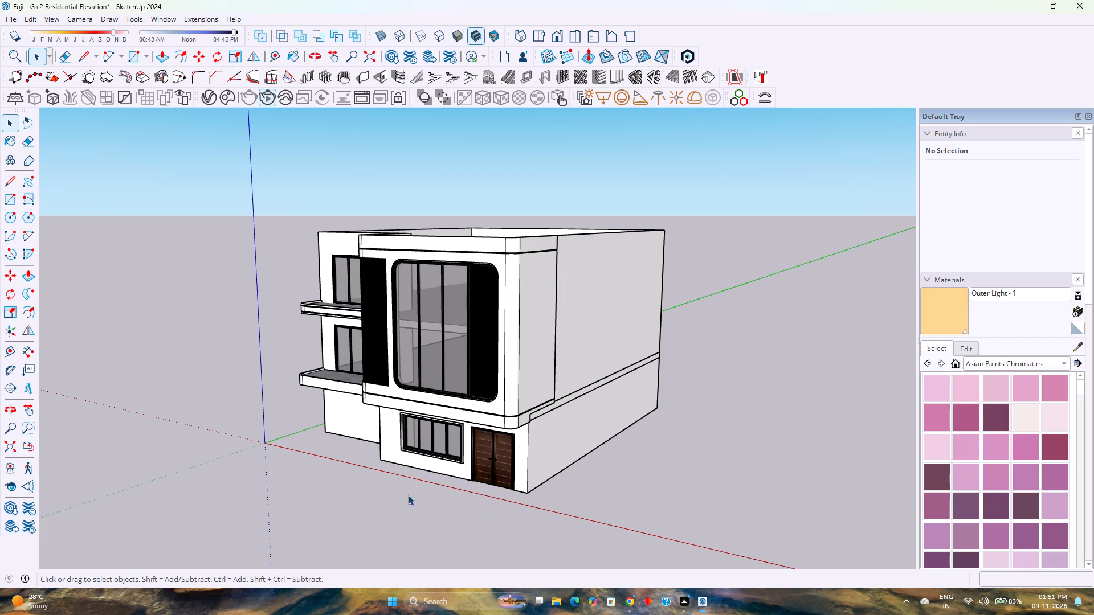
Choose the Asian Paints Chromatics material collection to view its colours for the exterior finishes.
click(997, 363)
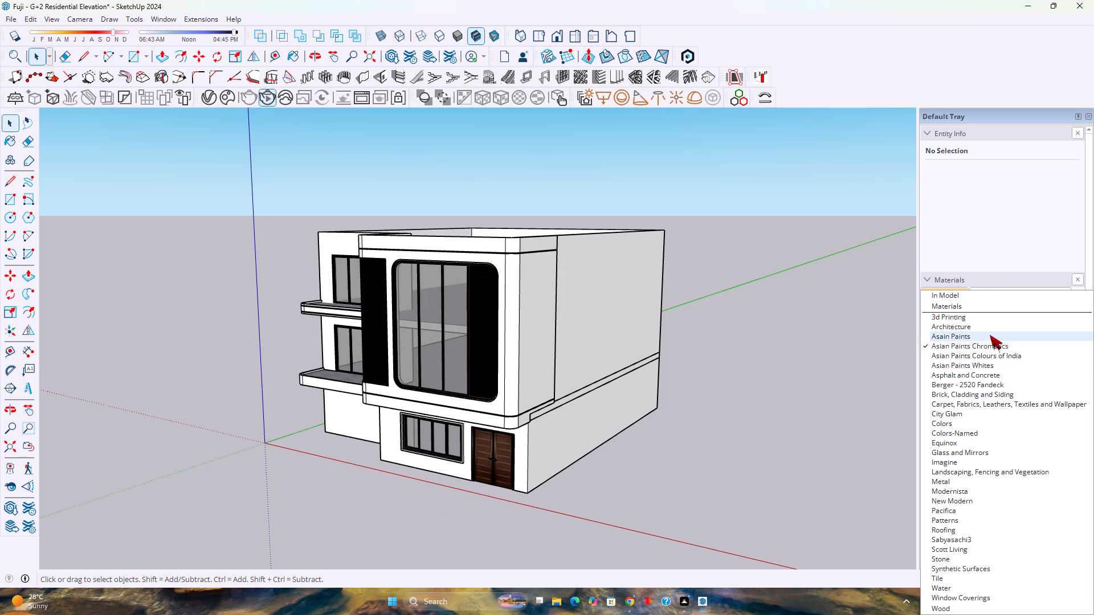
click(990, 345)
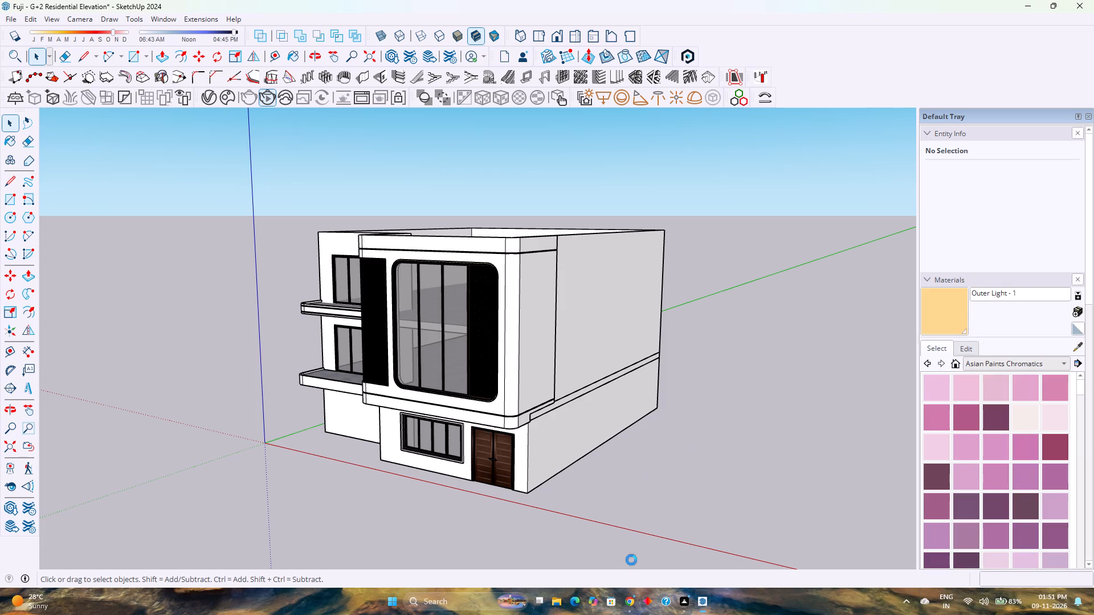
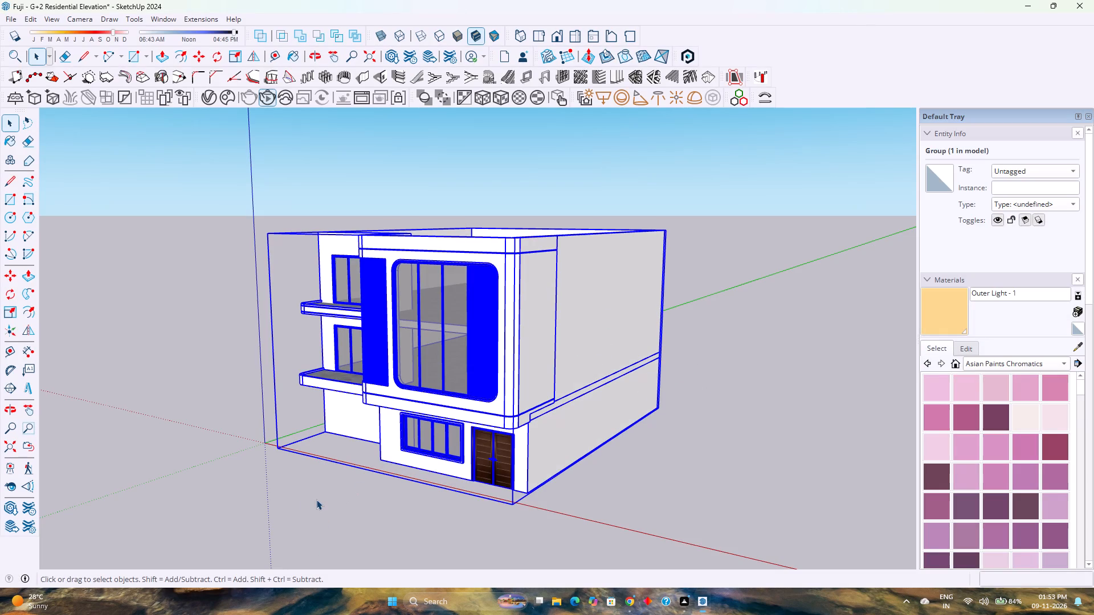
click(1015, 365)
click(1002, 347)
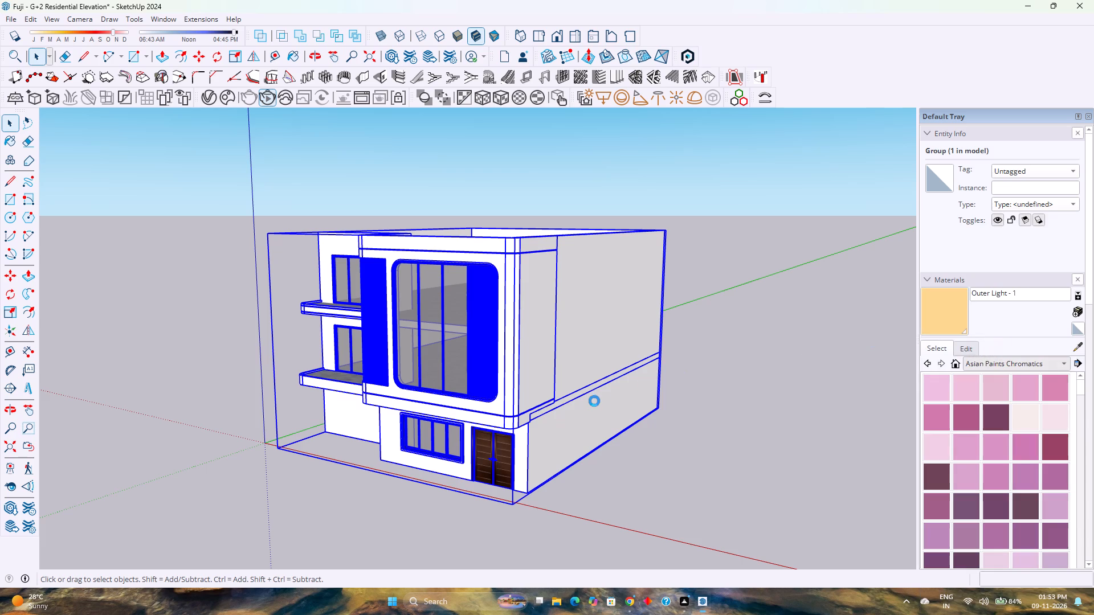
Clear the selection of the building group.
double_click(589, 401)
click(724, 384)
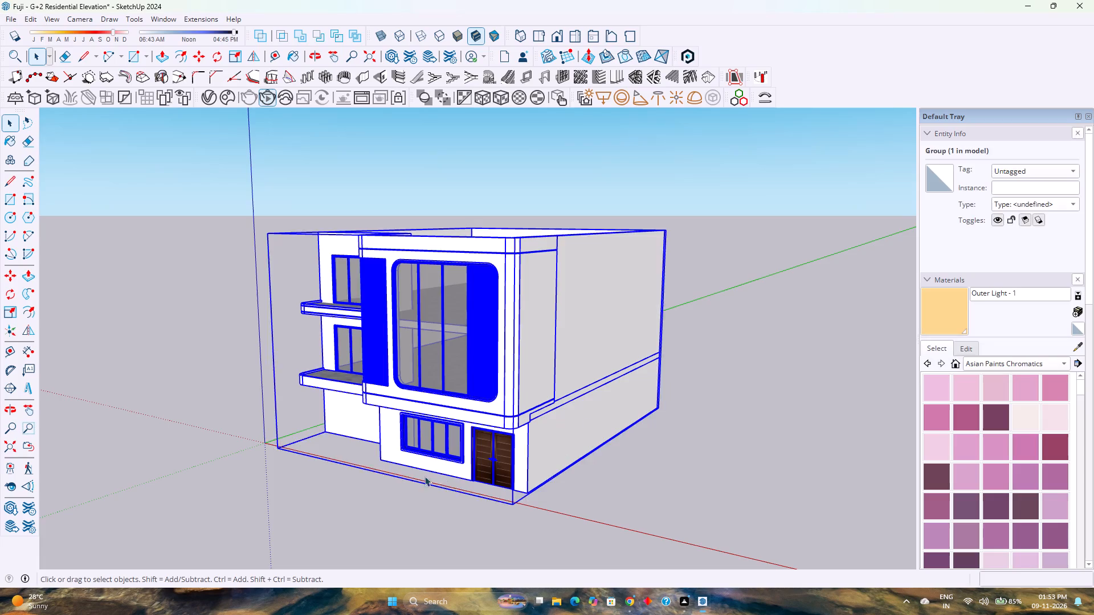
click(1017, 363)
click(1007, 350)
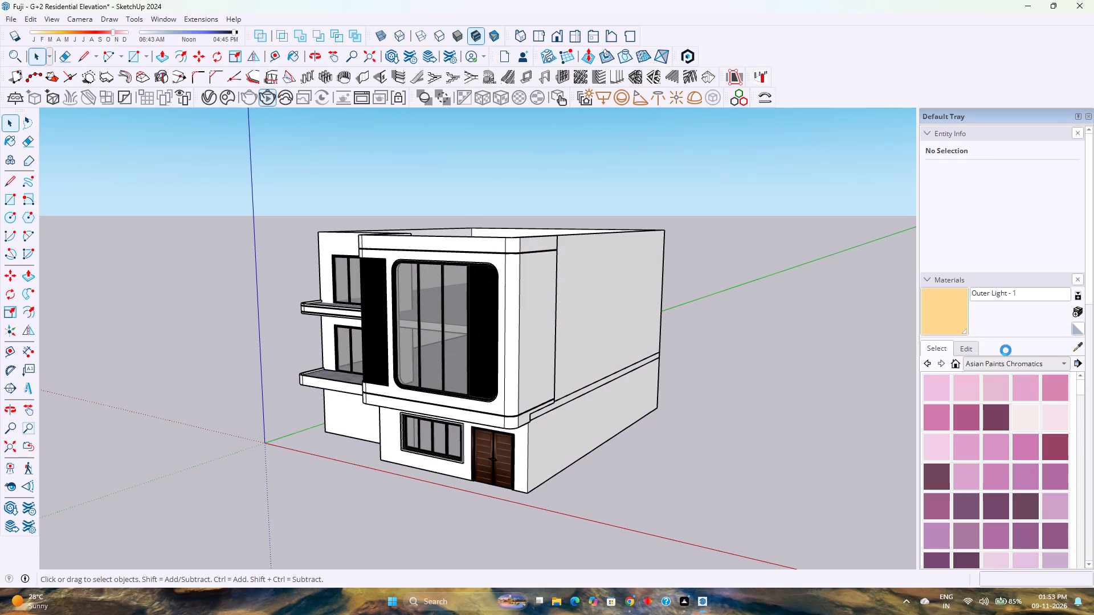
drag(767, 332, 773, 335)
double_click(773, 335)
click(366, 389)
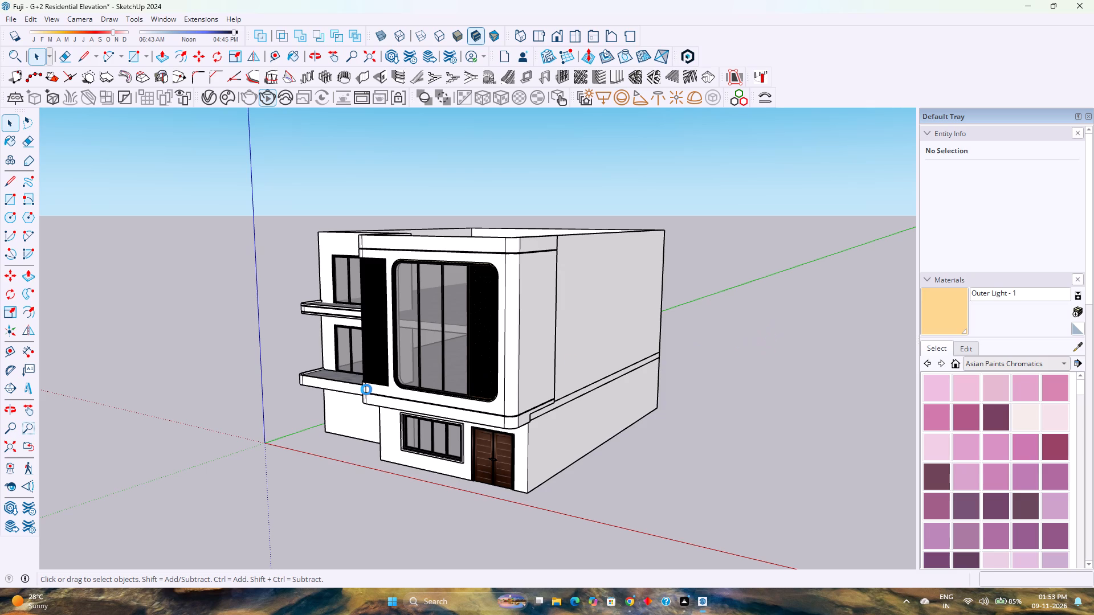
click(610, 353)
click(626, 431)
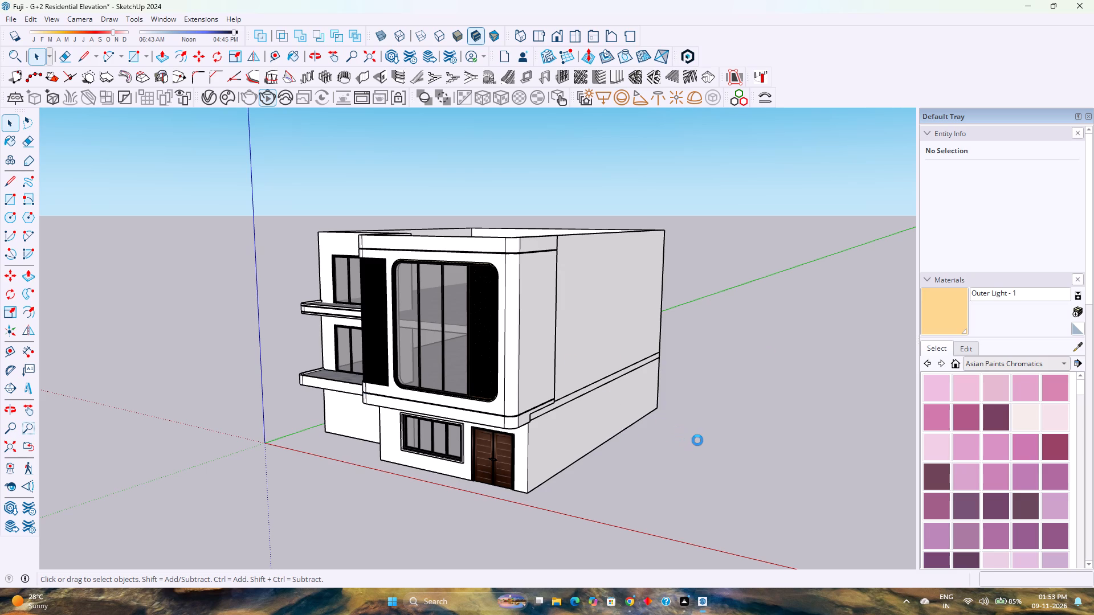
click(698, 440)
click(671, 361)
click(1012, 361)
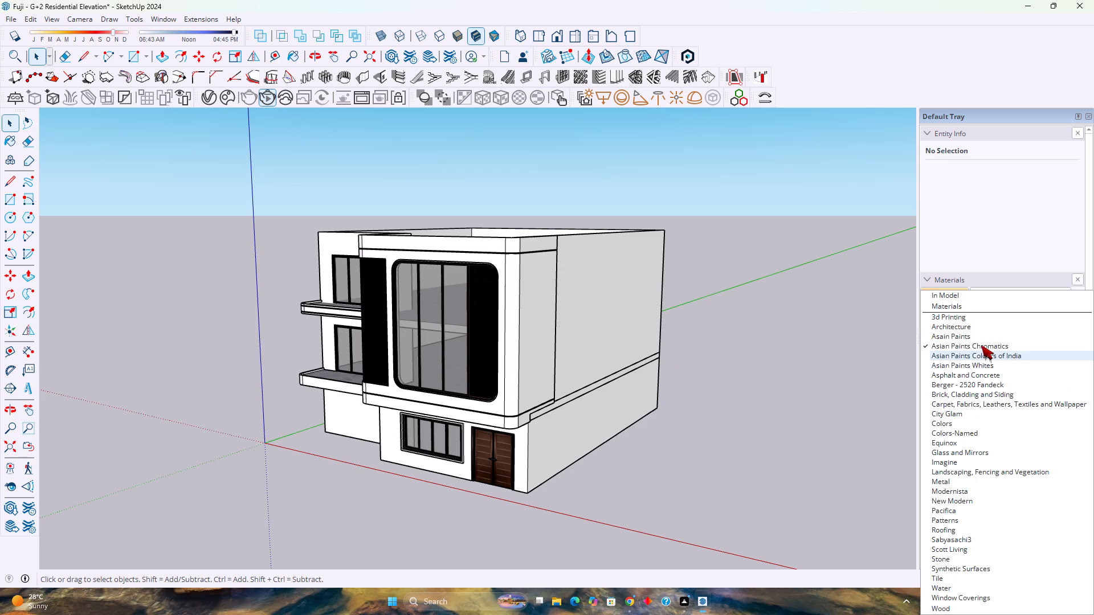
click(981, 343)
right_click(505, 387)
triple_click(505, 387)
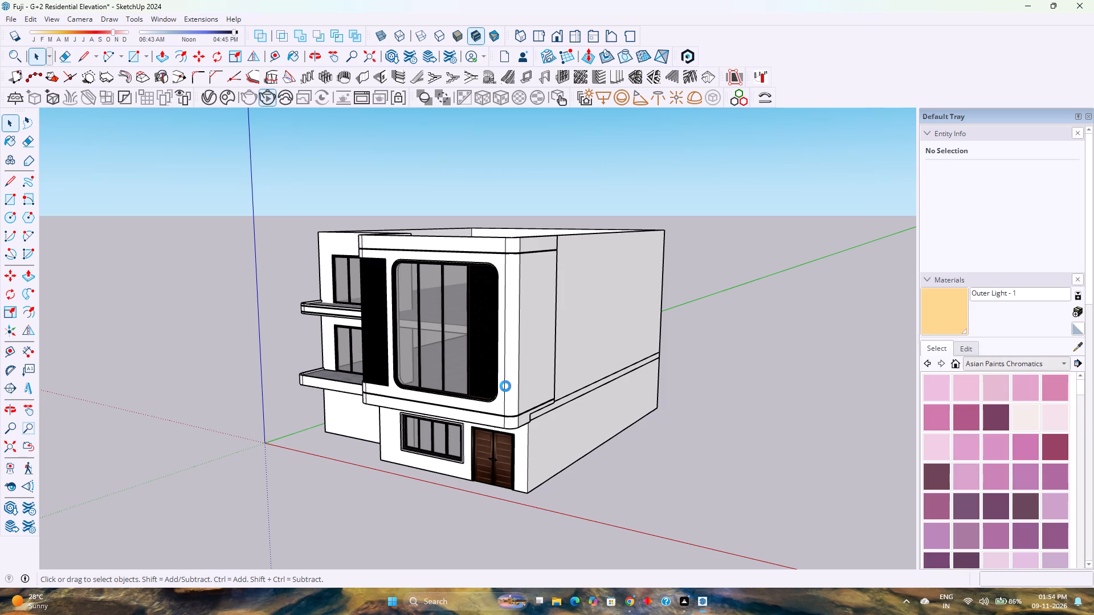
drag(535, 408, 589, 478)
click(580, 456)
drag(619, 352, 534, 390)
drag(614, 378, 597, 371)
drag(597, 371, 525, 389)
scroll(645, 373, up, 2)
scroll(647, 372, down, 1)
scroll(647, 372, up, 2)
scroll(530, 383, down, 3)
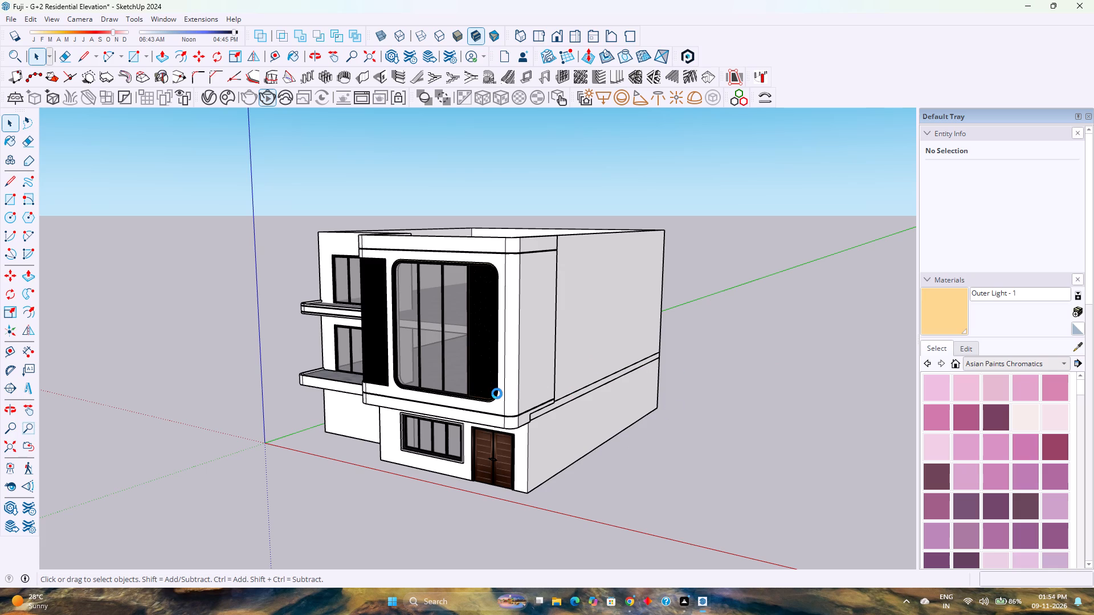
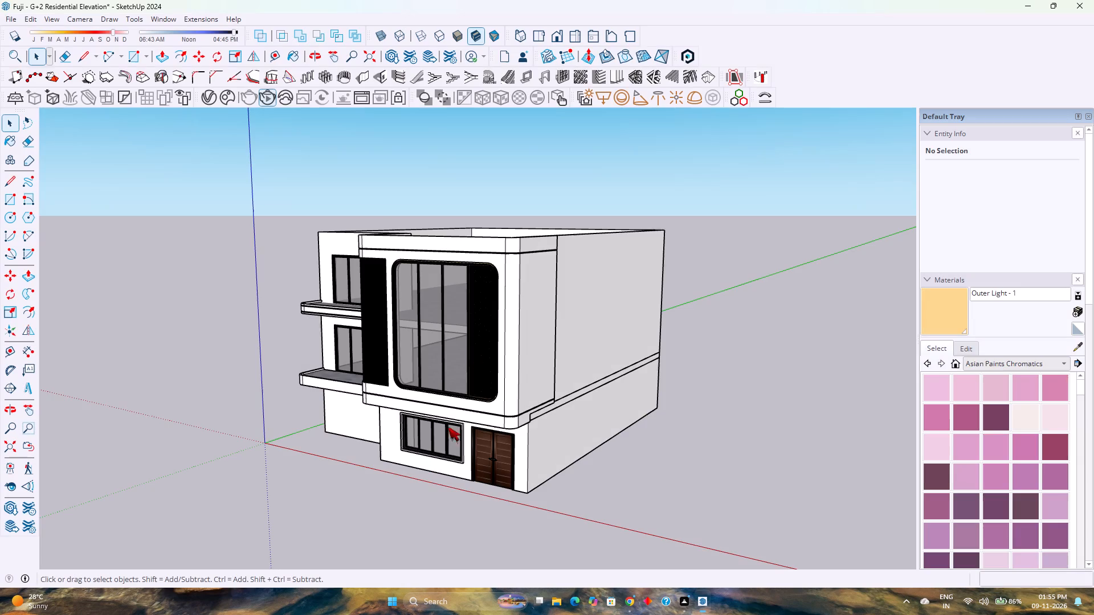
Choose the Asian Paints Chromatics collection as the source of materials for the exterior.
click(993, 367)
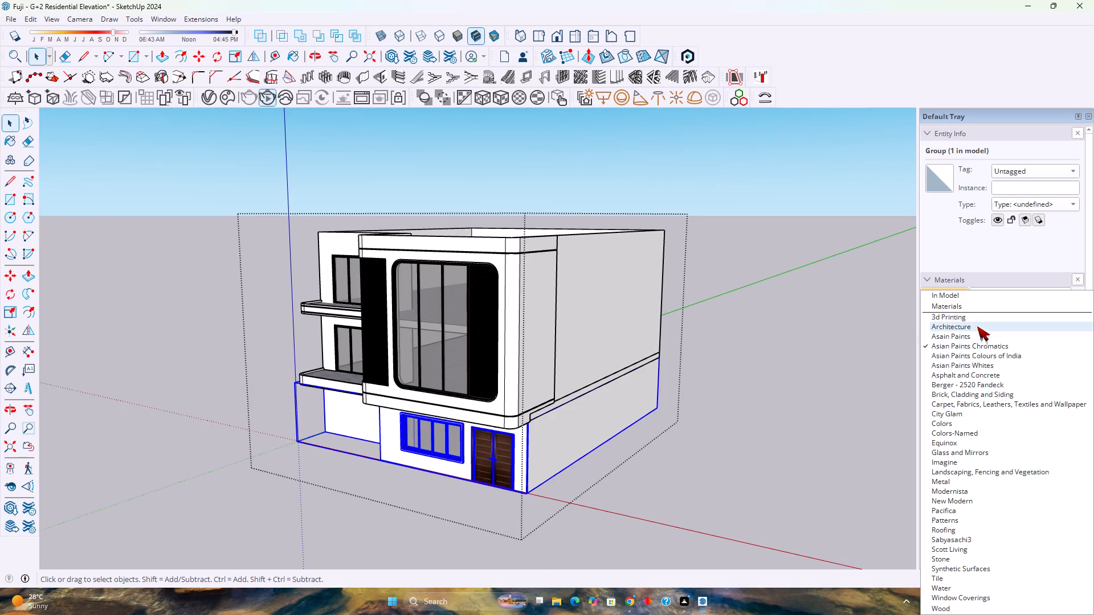
click(979, 348)
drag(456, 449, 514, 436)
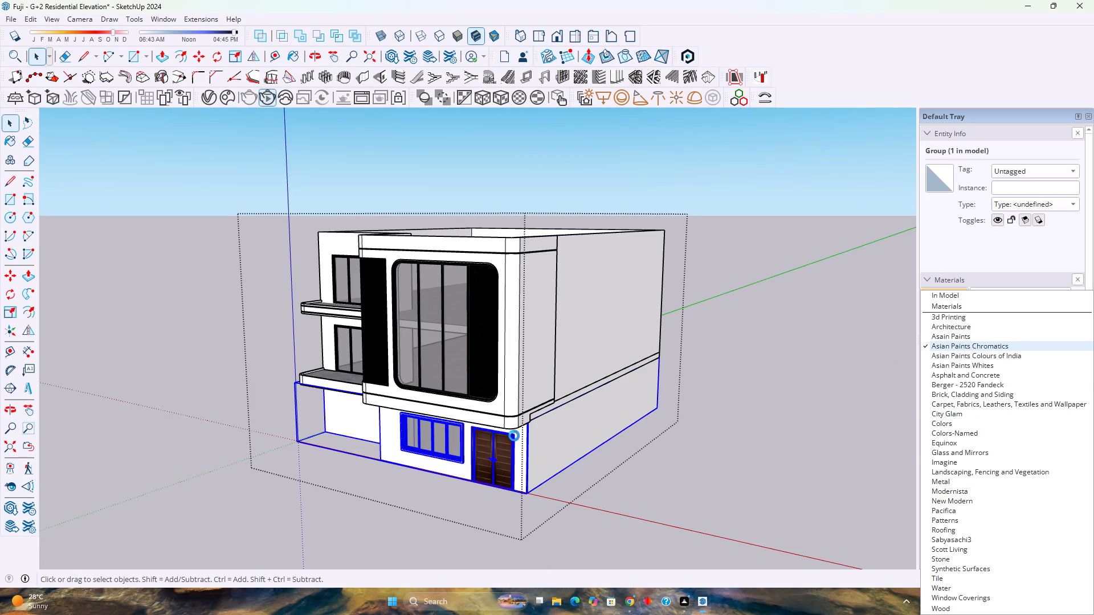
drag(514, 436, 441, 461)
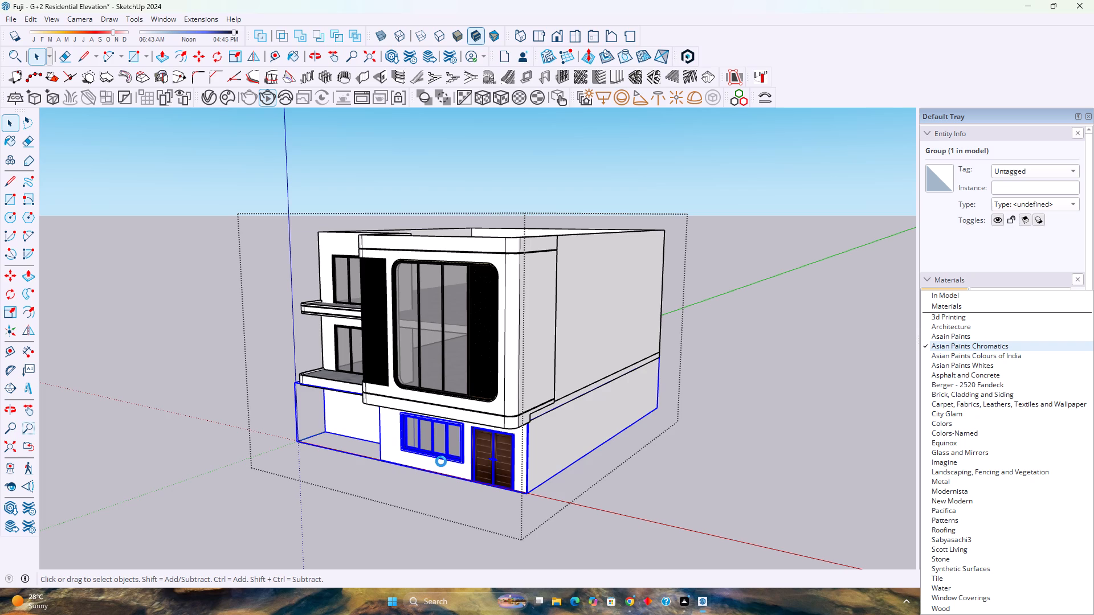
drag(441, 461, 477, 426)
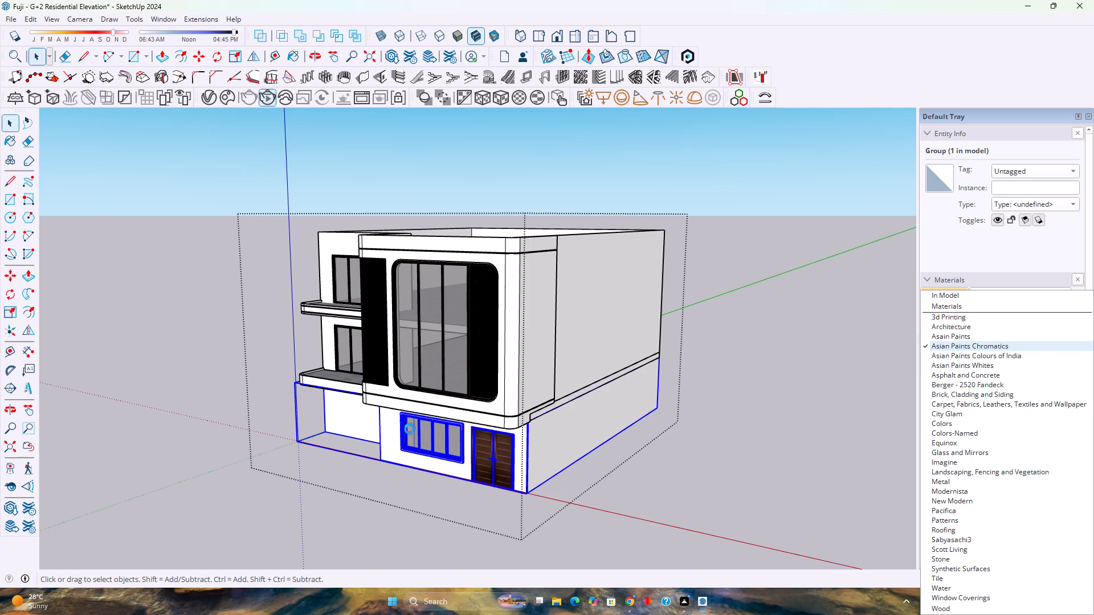
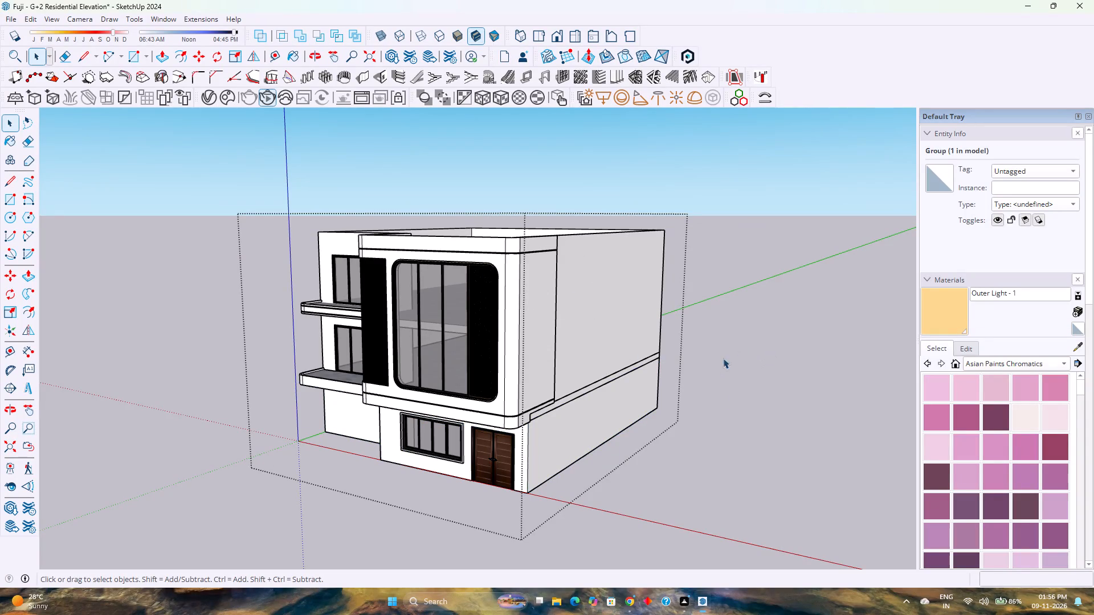
Deselect the building group.
drag(758, 505, 756, 491)
click(752, 474)
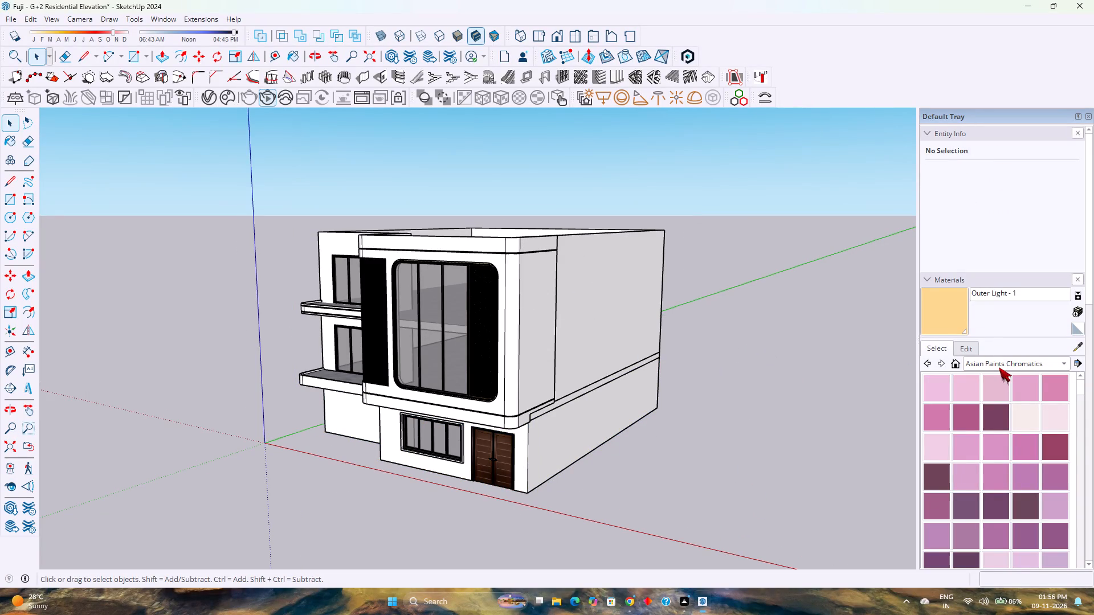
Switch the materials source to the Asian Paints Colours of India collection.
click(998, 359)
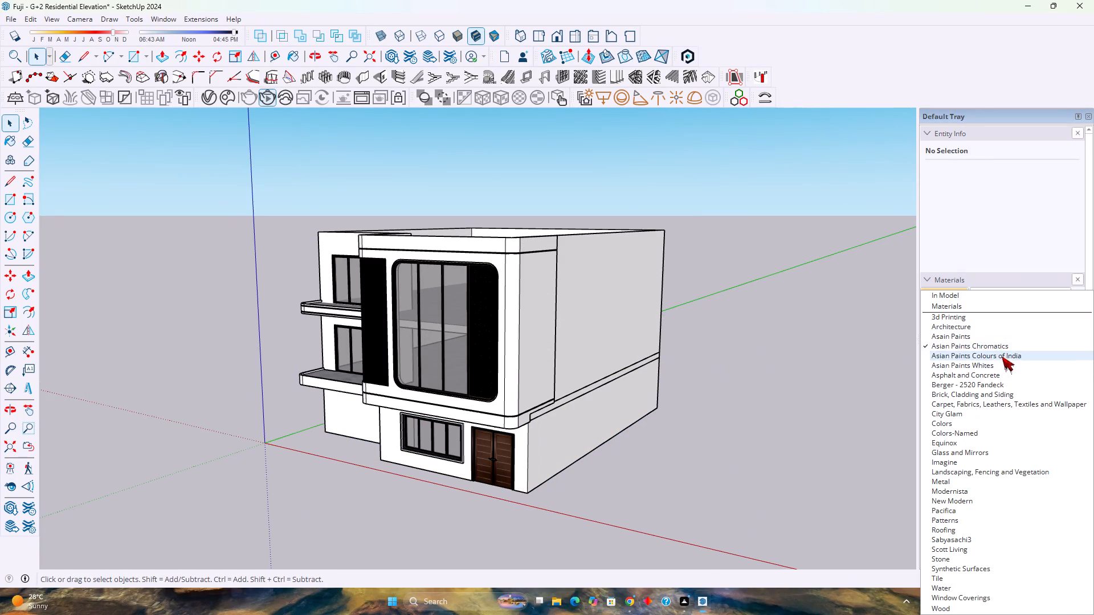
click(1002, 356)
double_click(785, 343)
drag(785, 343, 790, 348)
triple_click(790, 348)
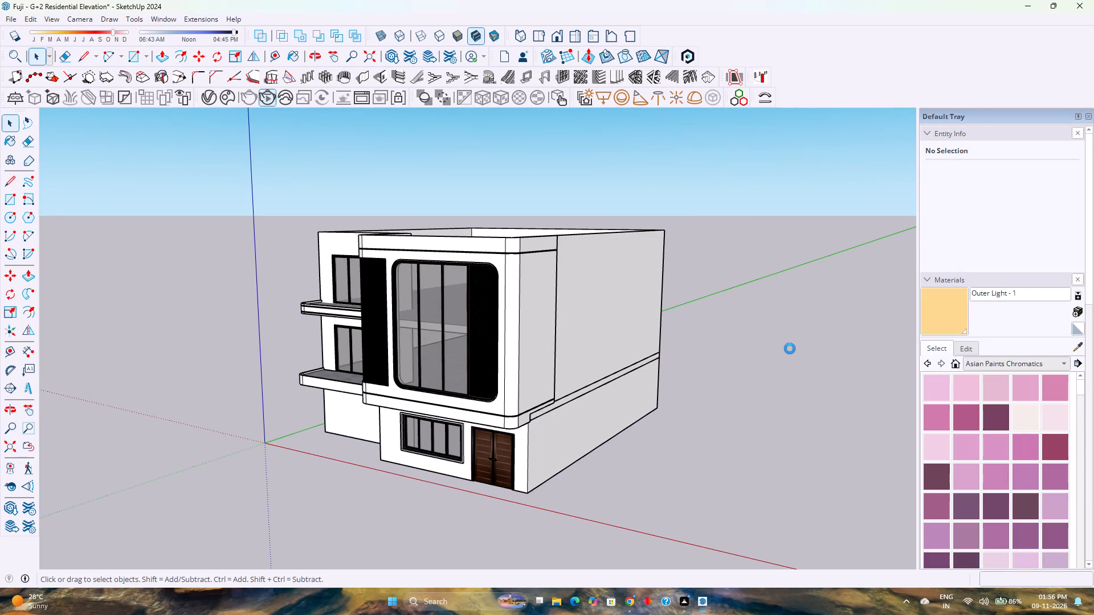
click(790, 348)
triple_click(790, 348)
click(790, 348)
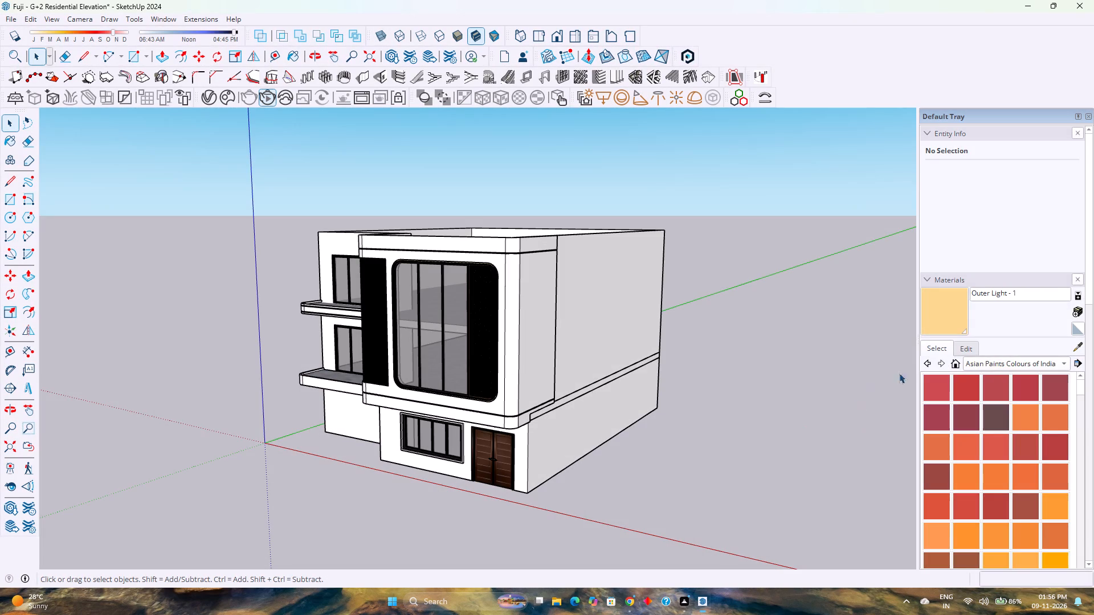
Switch the materials source back to the Asian Paints Chromatics collection.
click(991, 367)
click(1000, 347)
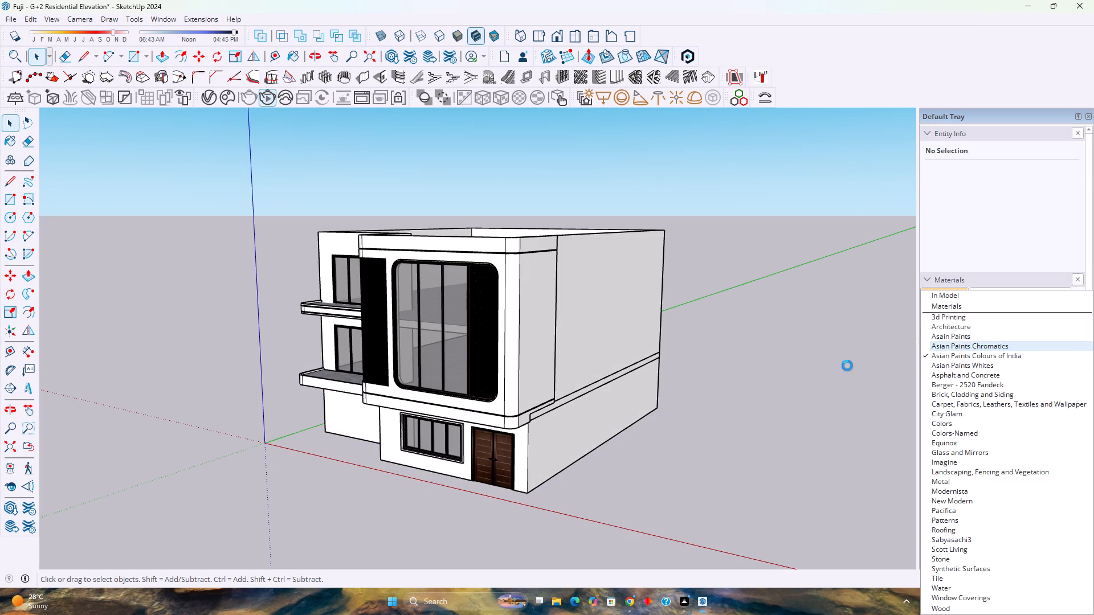
drag(748, 426, 745, 430)
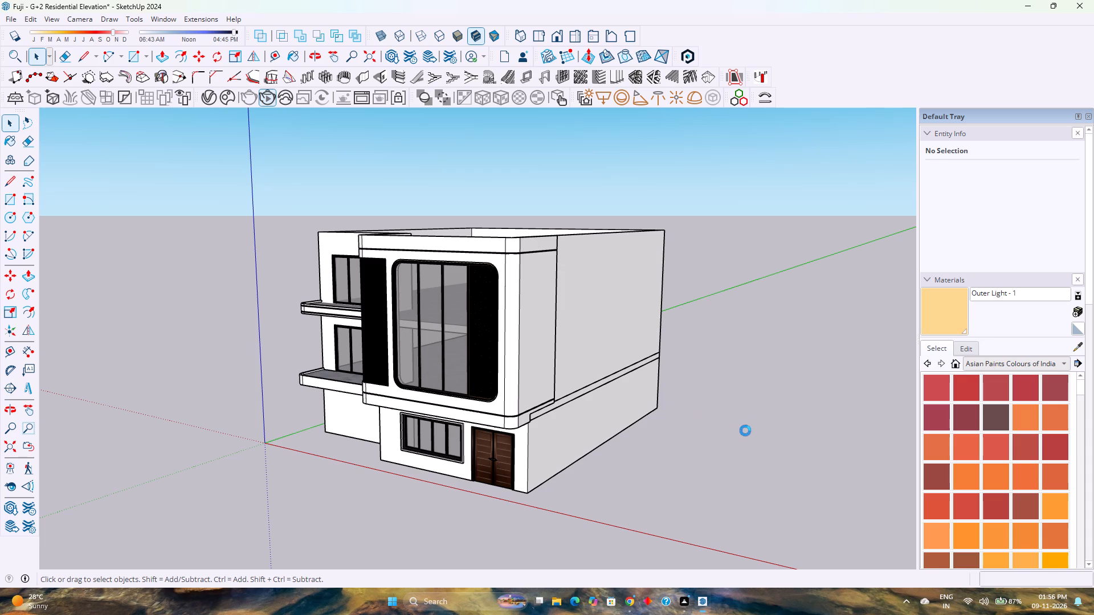
drag(745, 430, 666, 457)
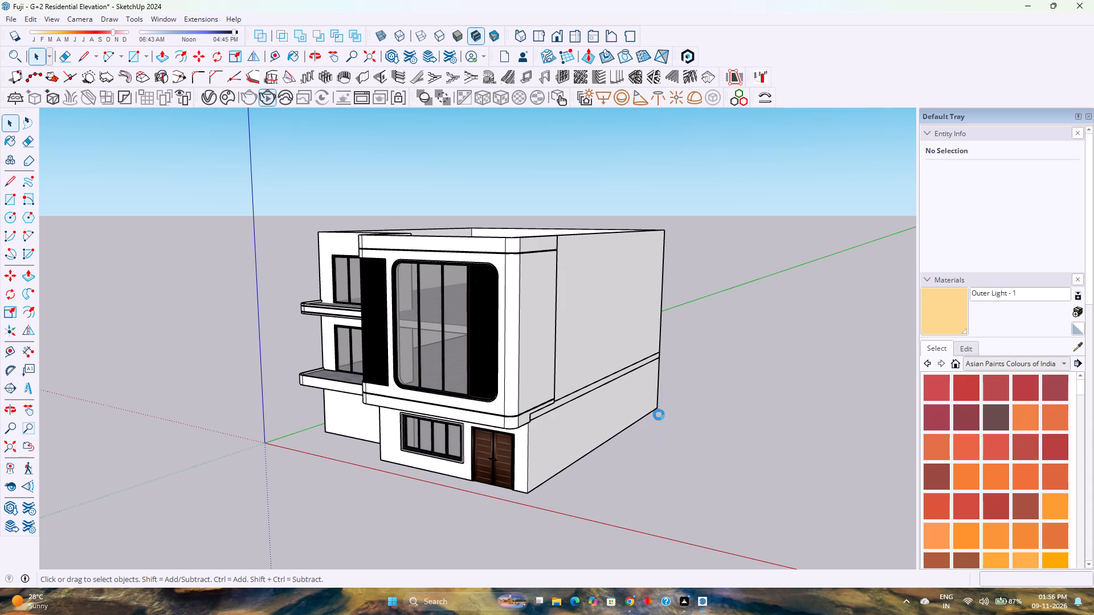
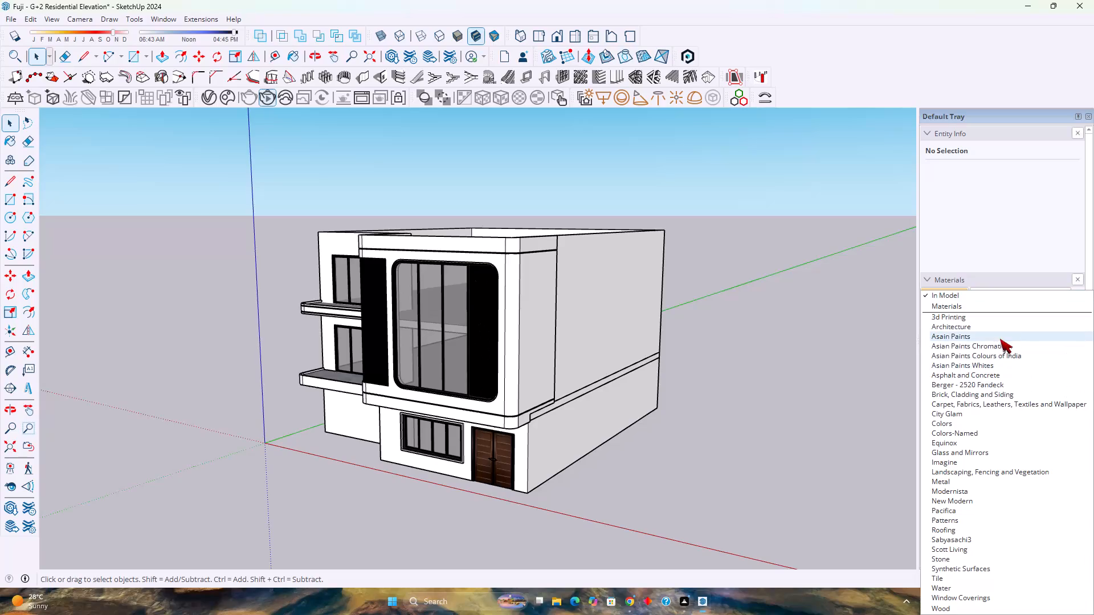
Switch the materials source to the Asian Paints Chromatics collection.
click(999, 344)
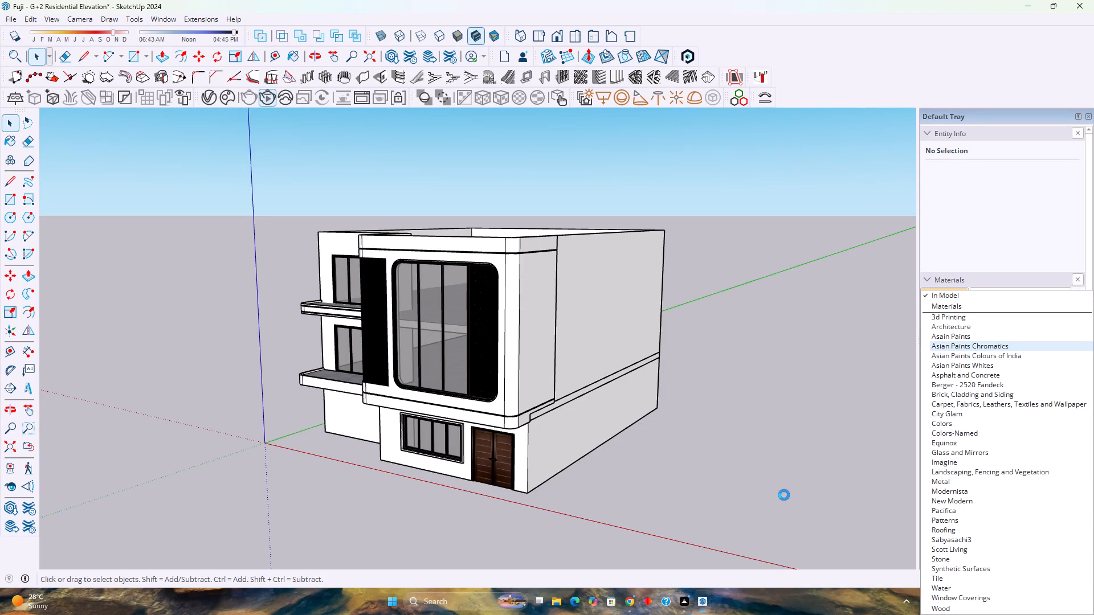
click(784, 495)
click(771, 482)
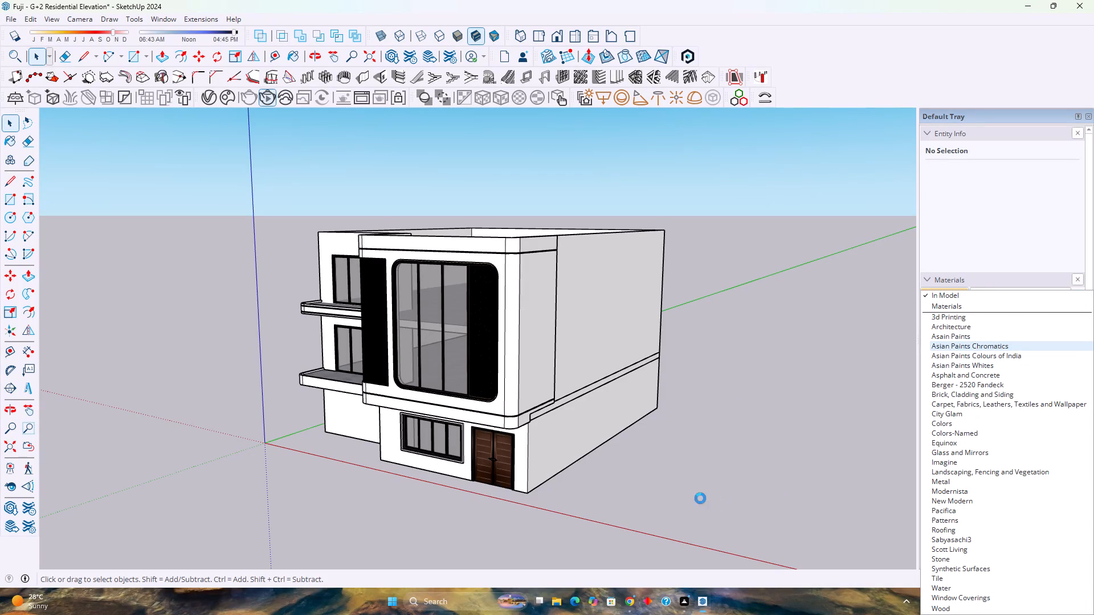
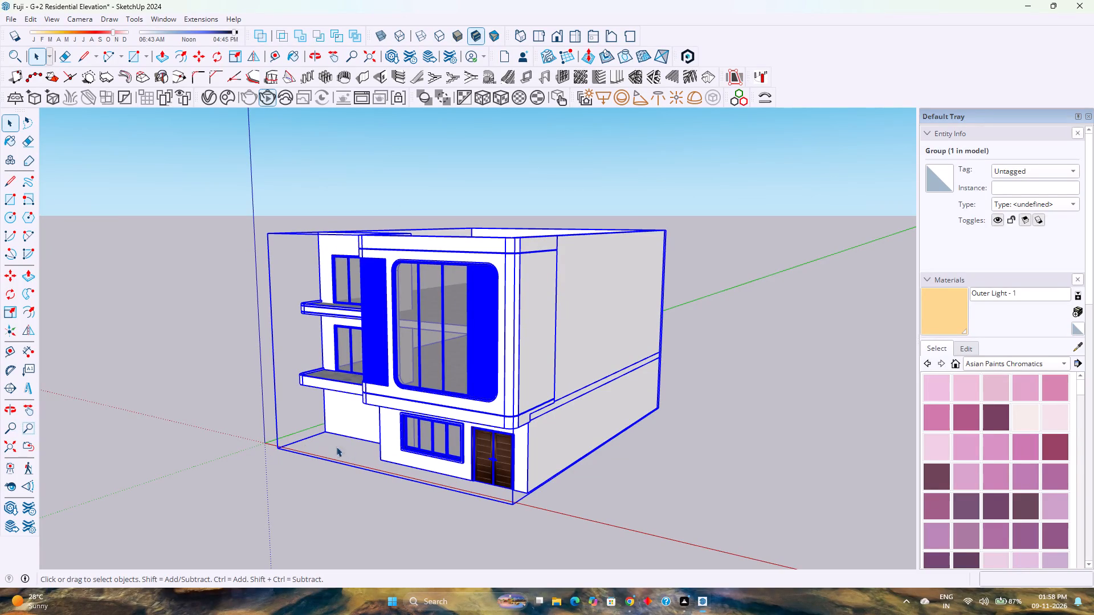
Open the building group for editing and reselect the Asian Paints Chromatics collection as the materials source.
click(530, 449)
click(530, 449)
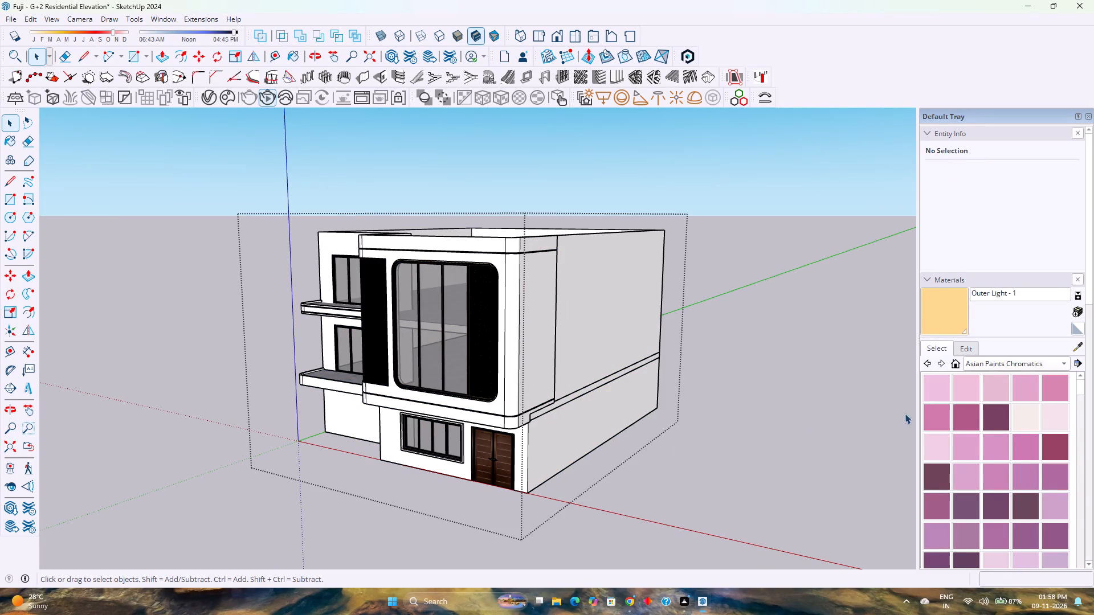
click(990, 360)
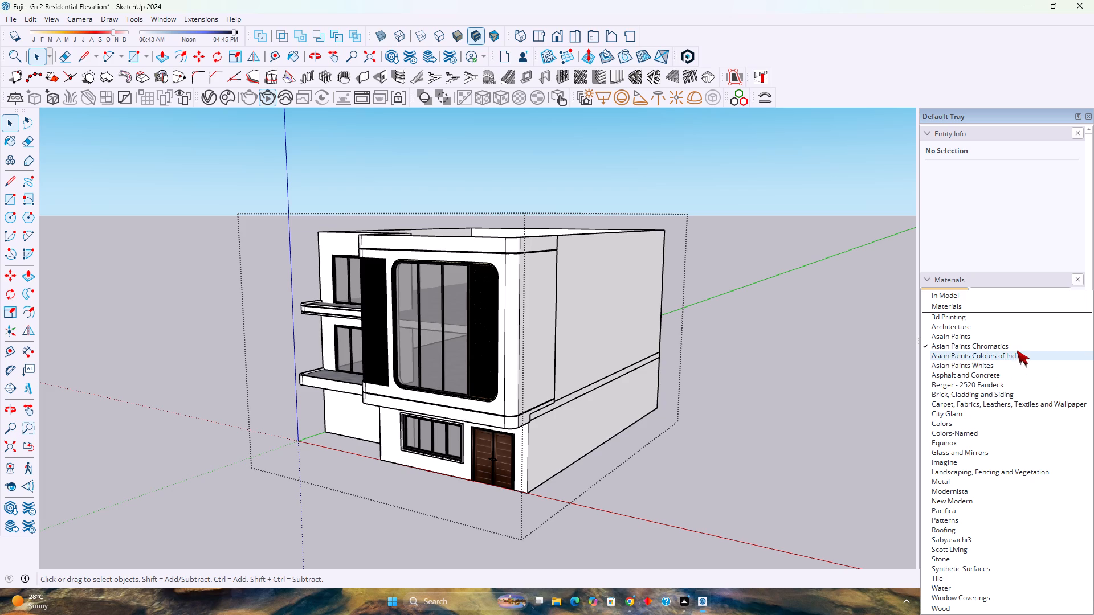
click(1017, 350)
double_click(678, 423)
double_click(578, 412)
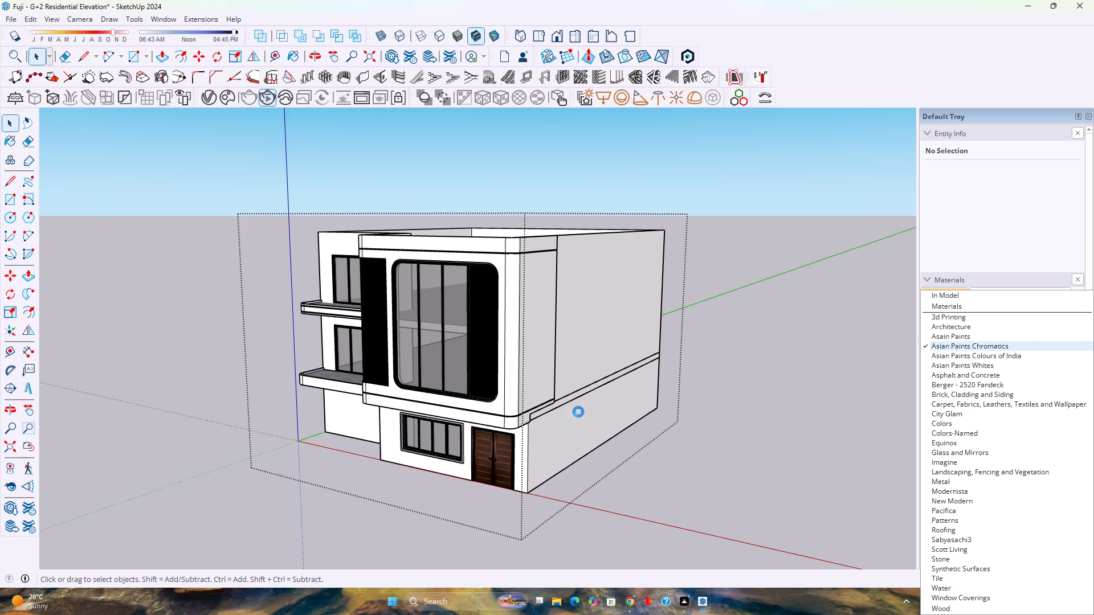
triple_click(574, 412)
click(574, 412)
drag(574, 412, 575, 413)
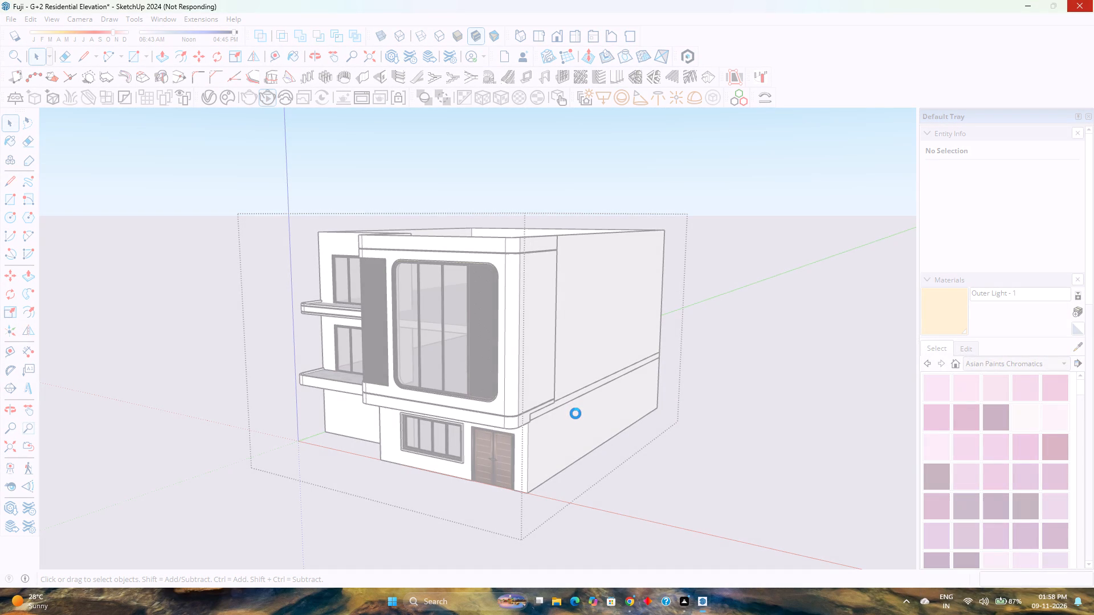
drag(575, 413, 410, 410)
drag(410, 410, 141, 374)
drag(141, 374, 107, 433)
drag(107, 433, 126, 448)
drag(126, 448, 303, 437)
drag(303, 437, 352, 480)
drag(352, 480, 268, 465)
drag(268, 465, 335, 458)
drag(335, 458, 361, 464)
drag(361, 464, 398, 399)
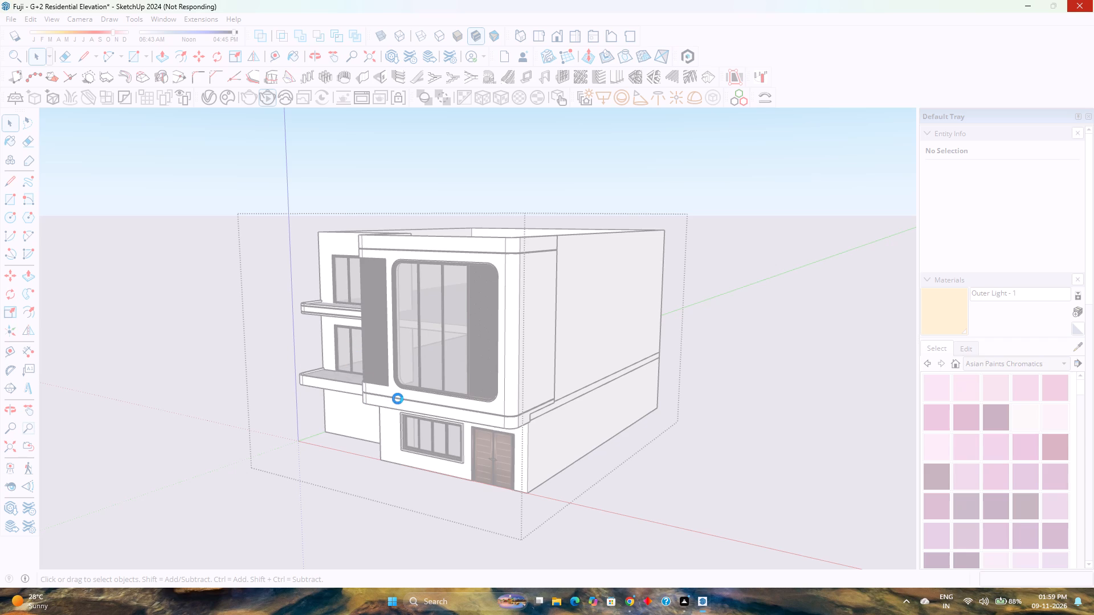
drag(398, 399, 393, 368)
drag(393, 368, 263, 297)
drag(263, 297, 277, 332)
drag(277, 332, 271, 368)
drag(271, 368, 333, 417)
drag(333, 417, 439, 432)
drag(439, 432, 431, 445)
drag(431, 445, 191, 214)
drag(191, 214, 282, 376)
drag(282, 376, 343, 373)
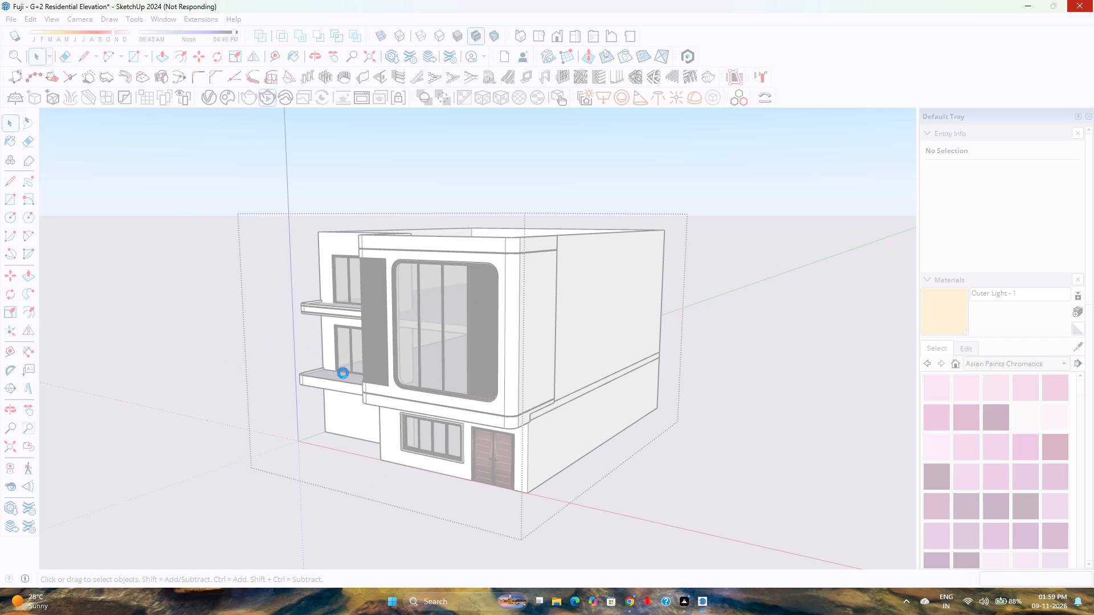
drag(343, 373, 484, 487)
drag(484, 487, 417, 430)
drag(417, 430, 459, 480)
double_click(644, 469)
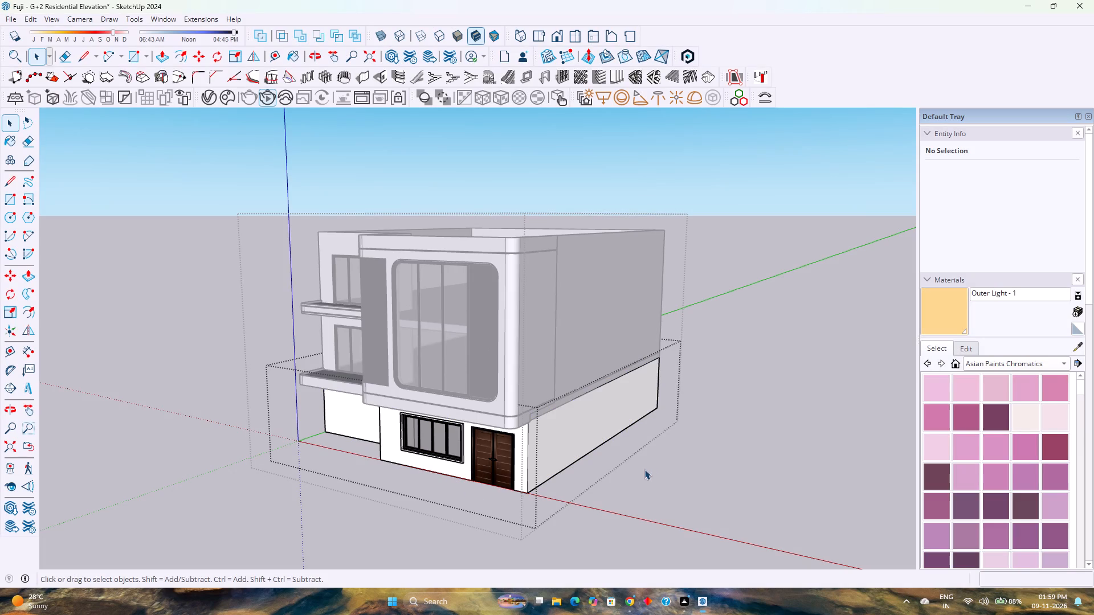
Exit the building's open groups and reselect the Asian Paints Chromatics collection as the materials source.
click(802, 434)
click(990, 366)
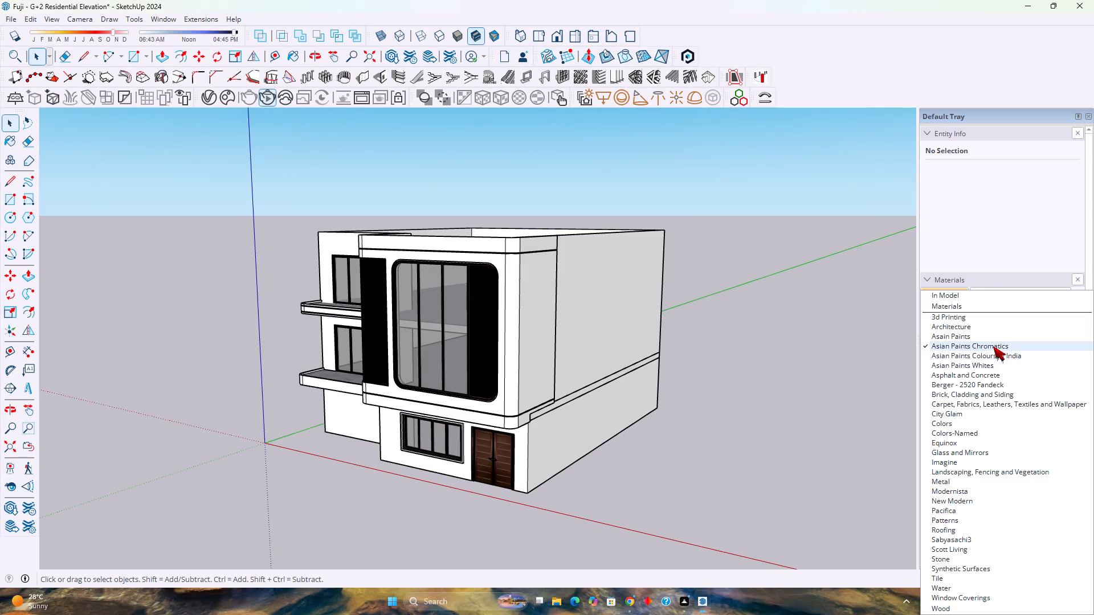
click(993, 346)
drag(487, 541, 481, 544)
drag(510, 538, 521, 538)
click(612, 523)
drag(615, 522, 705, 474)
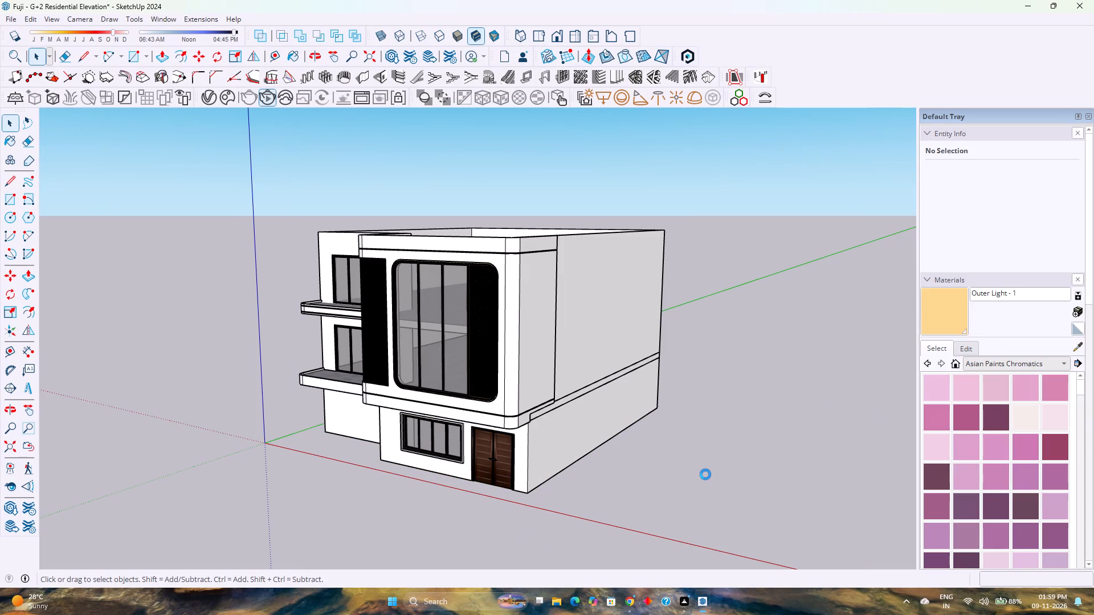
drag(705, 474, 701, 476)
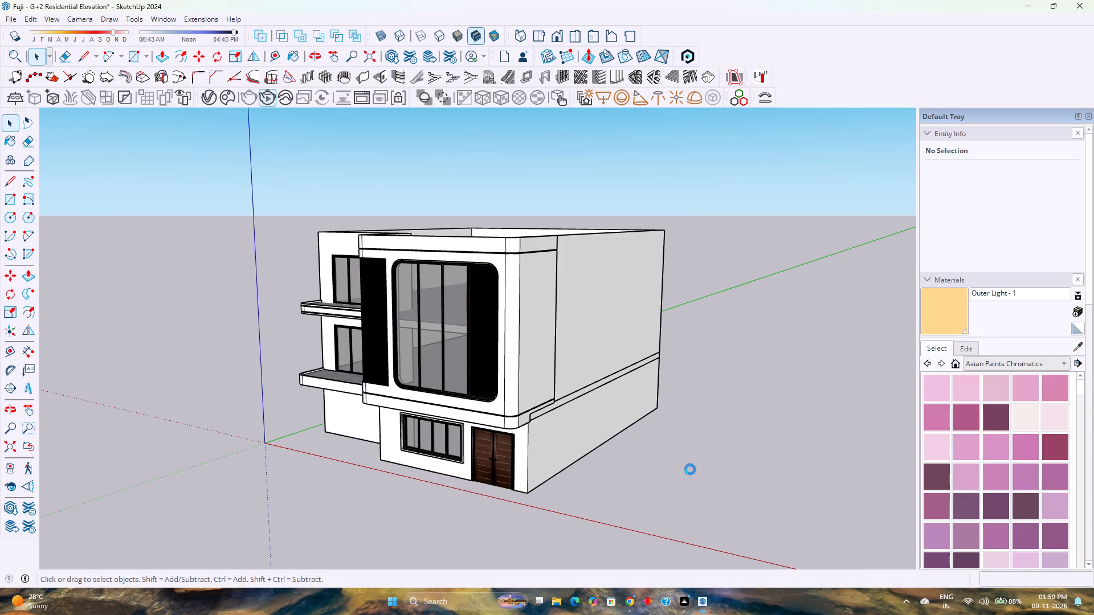
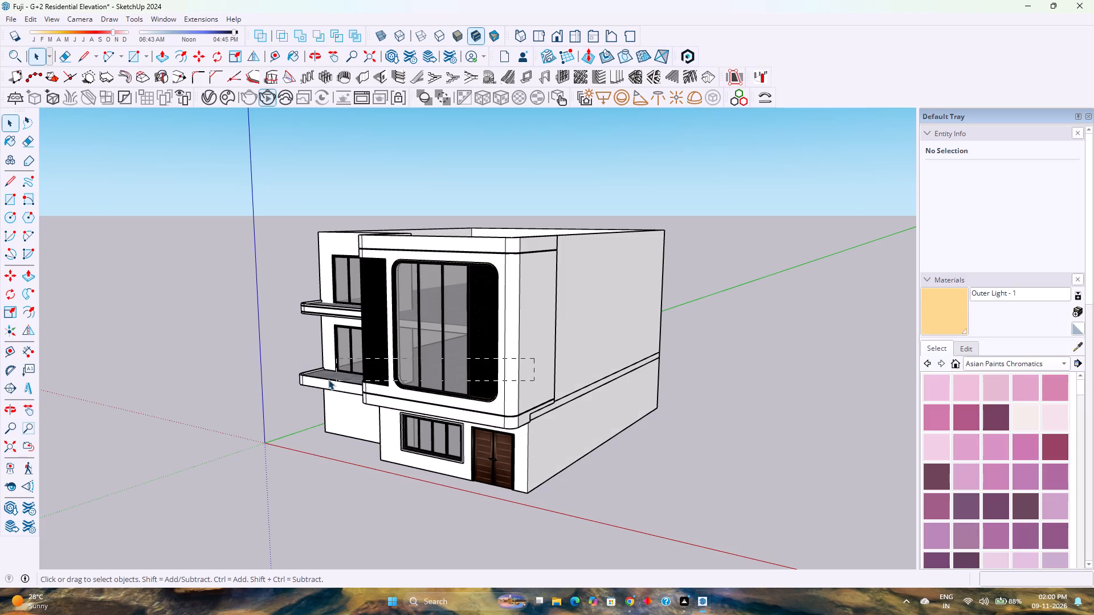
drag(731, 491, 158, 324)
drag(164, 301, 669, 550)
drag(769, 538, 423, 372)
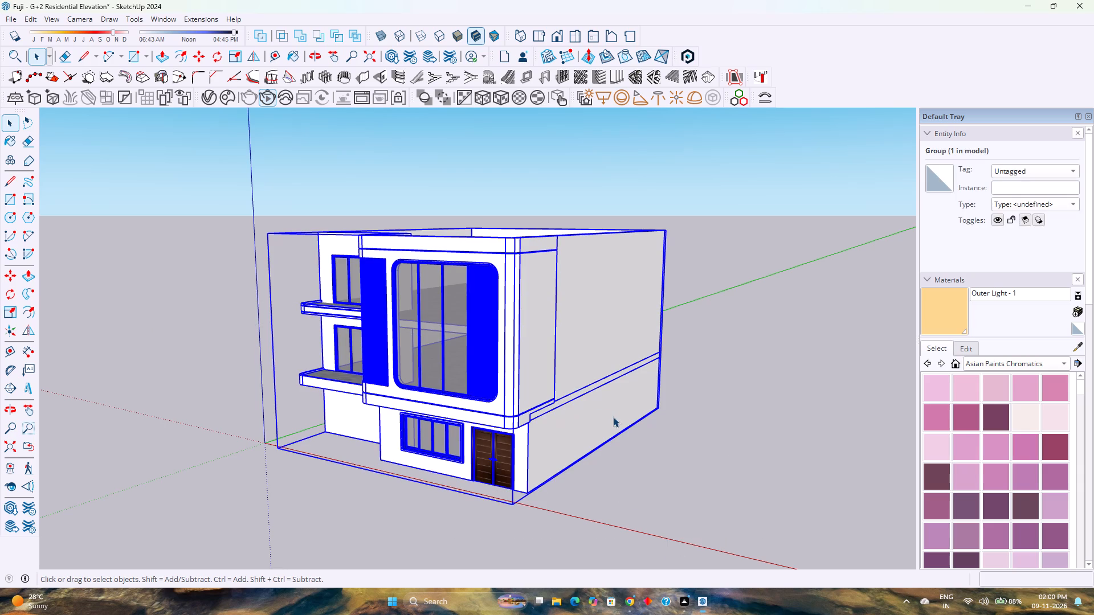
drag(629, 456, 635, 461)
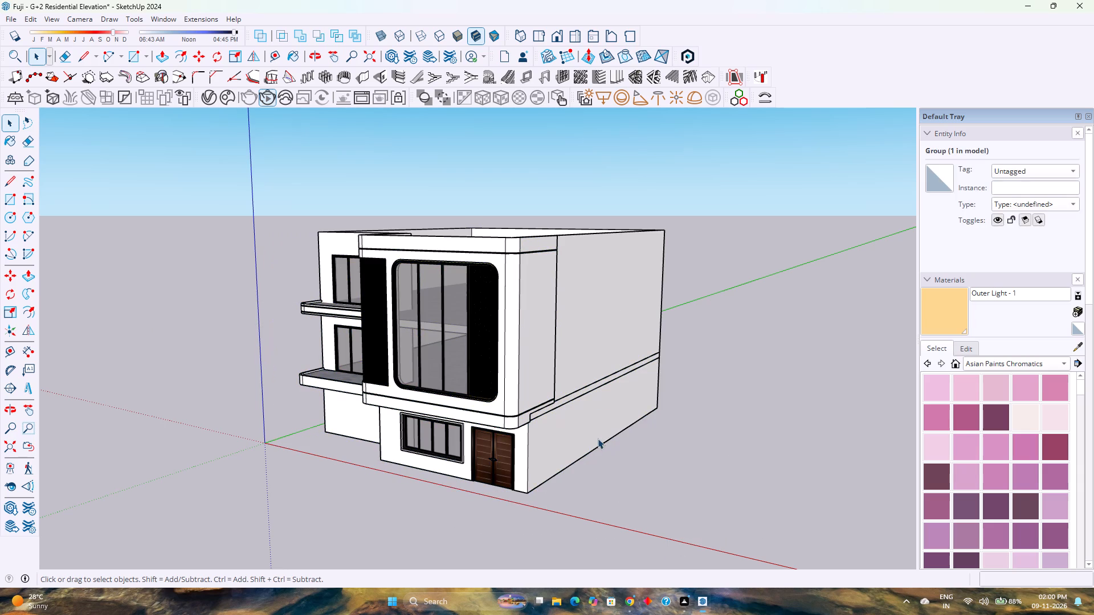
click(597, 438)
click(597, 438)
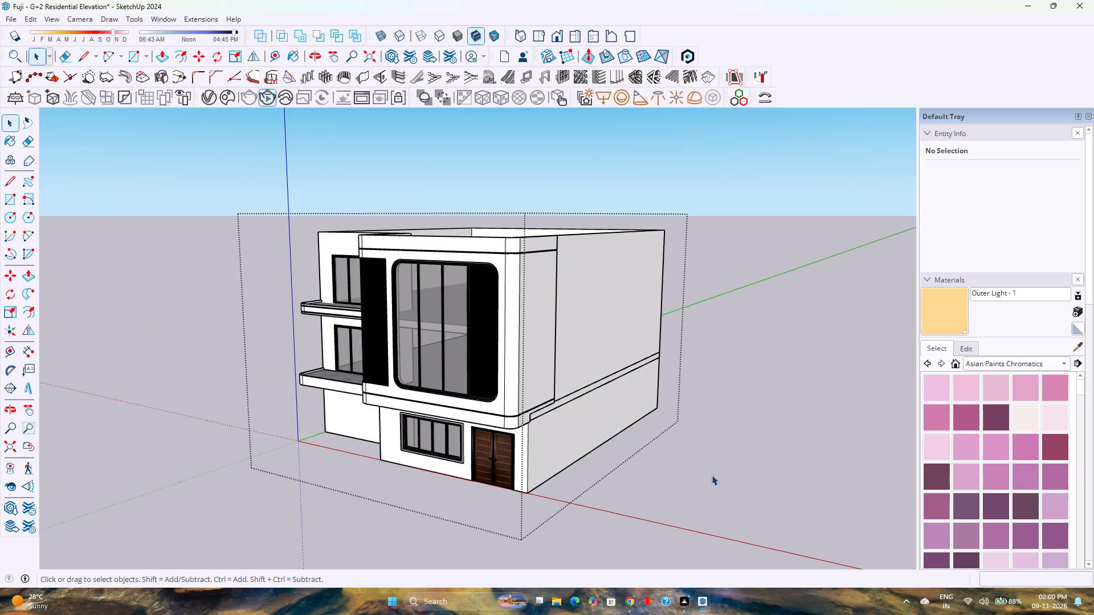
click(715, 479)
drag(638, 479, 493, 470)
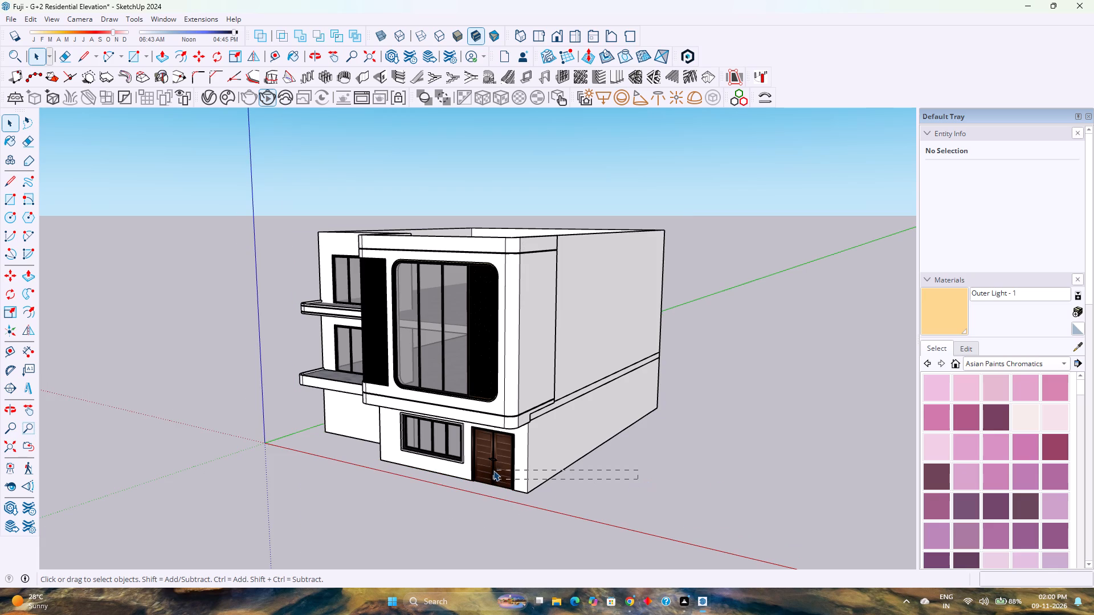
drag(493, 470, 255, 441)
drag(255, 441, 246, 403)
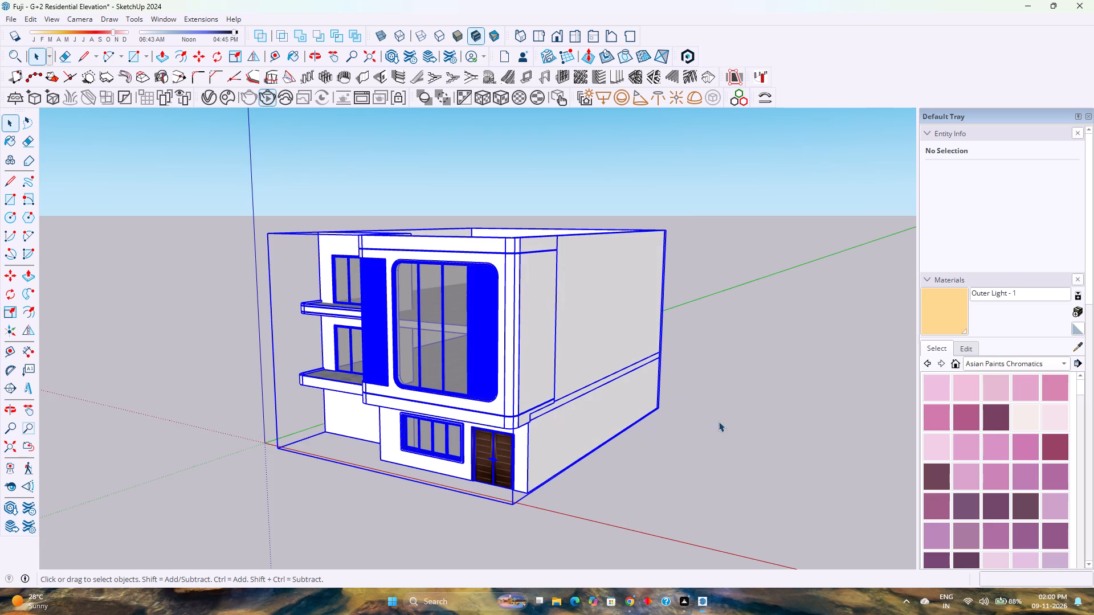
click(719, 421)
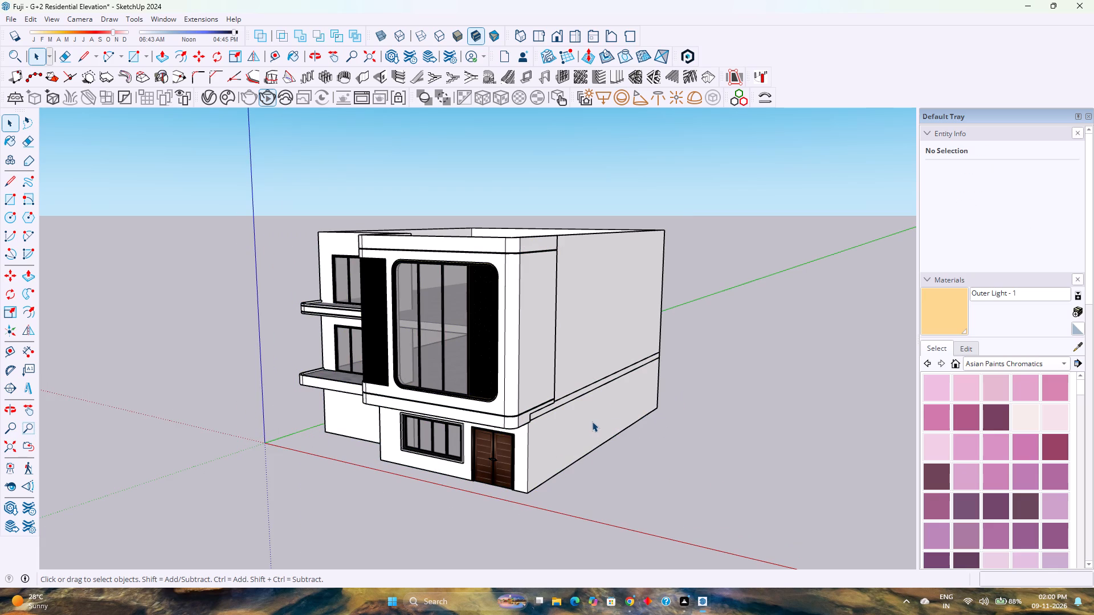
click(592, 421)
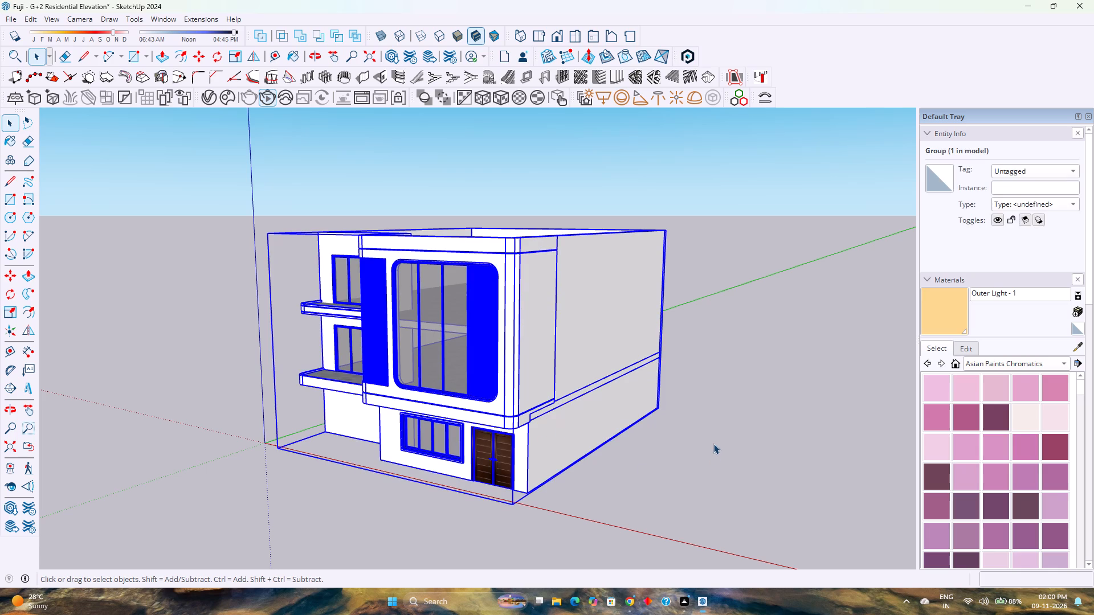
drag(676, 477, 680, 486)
Open the building group for editing and reselect the Asian Paints Chromatics collection as the materials source.
click(575, 453)
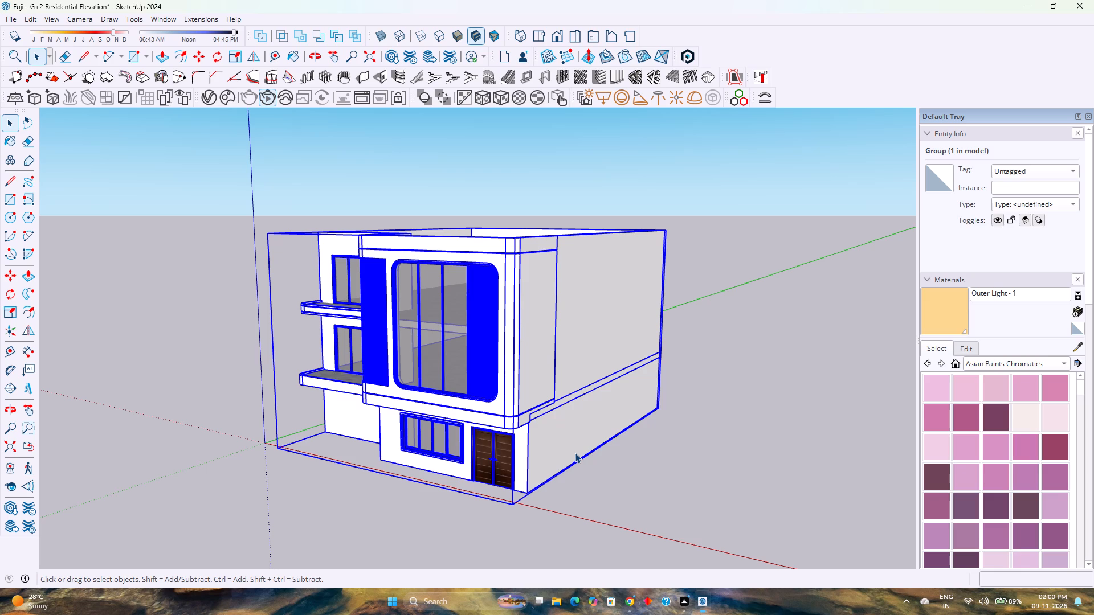
click(575, 453)
click(575, 453)
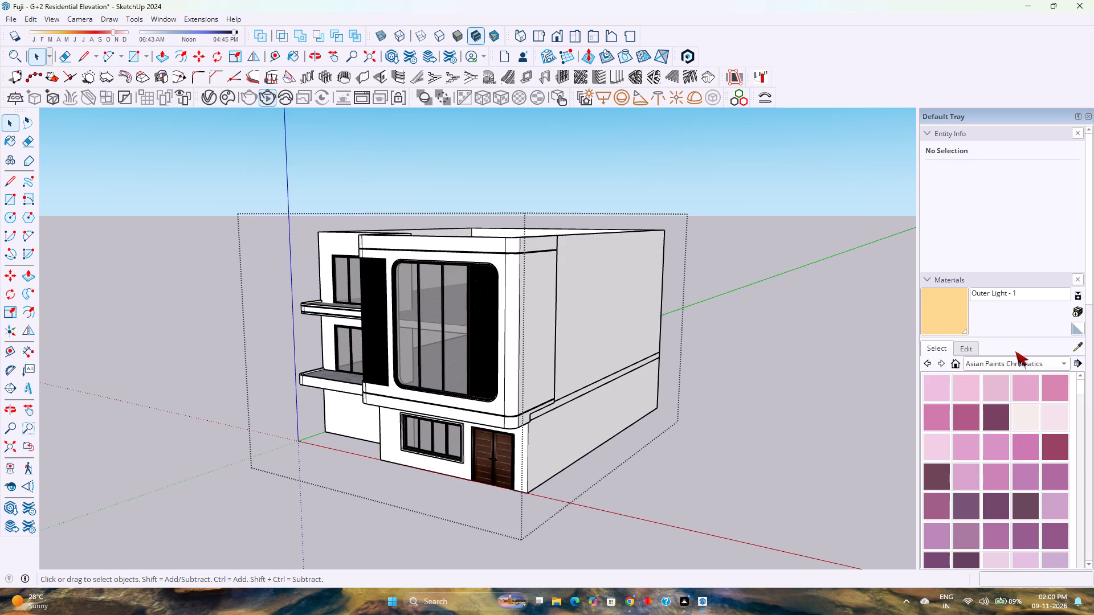
click(1004, 369)
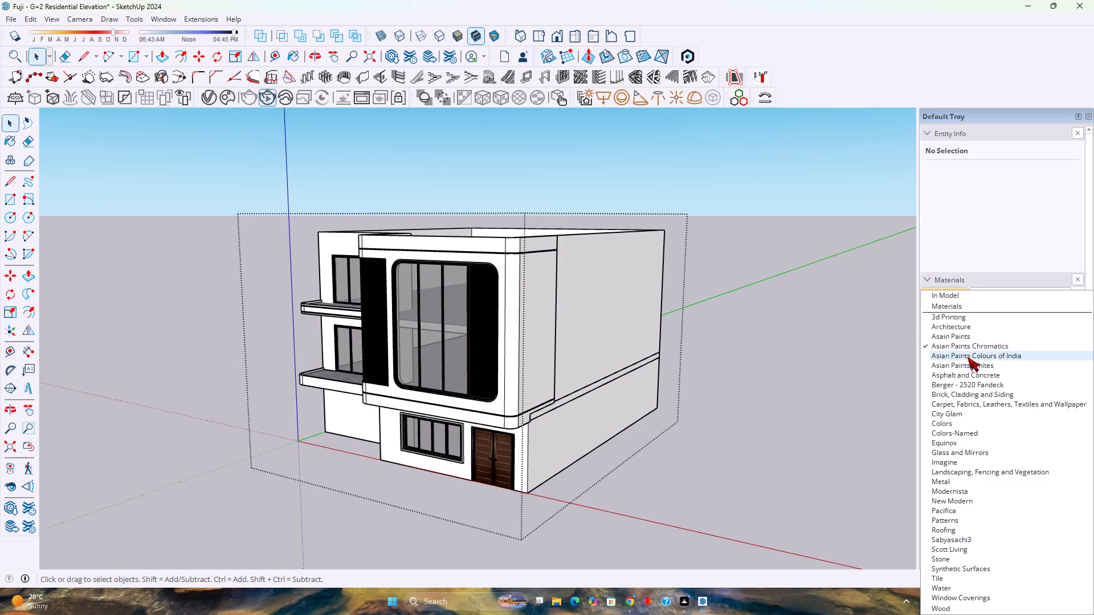
click(972, 349)
double_click(700, 412)
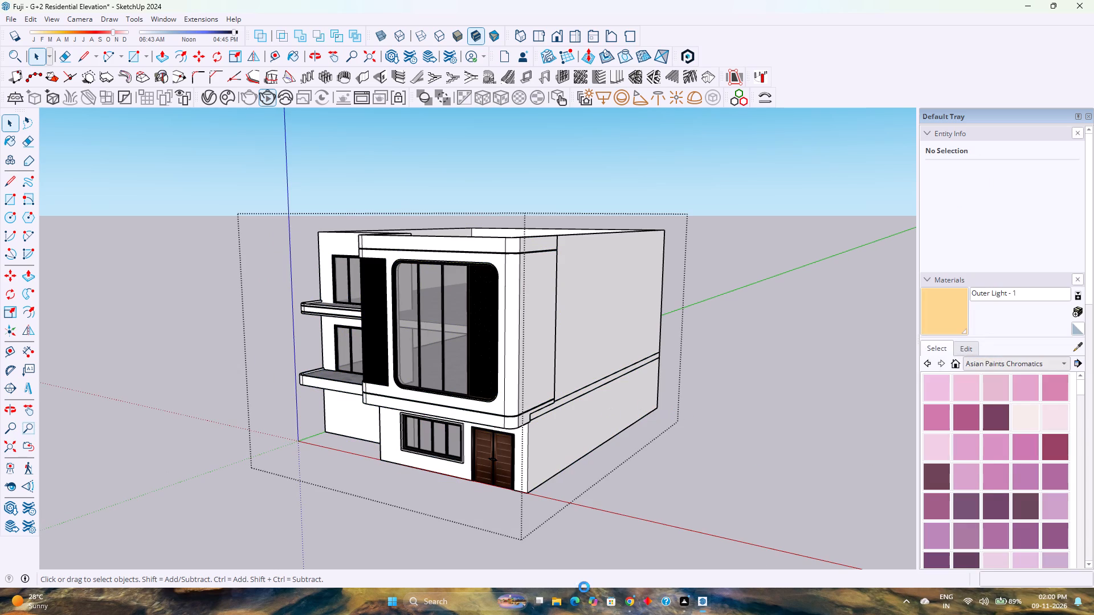
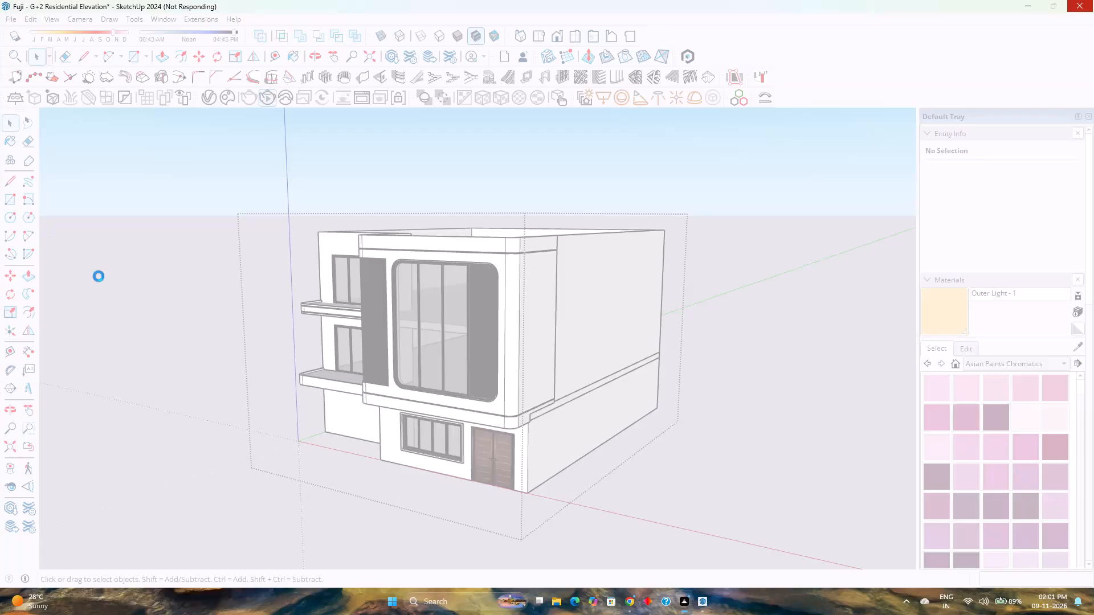
Switch to the separate Fuji window.
click(687, 598)
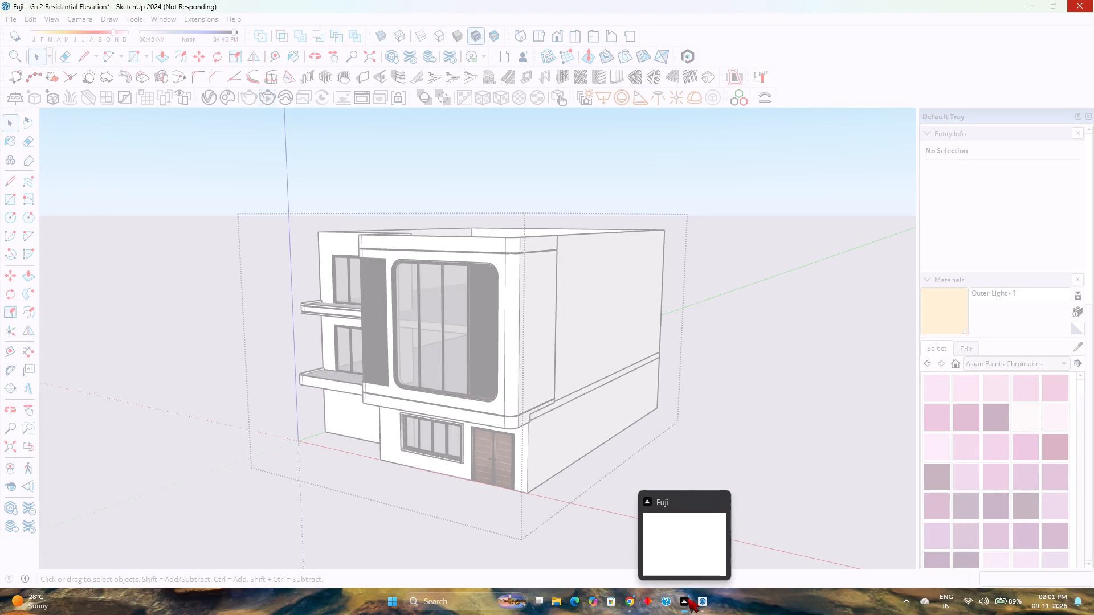
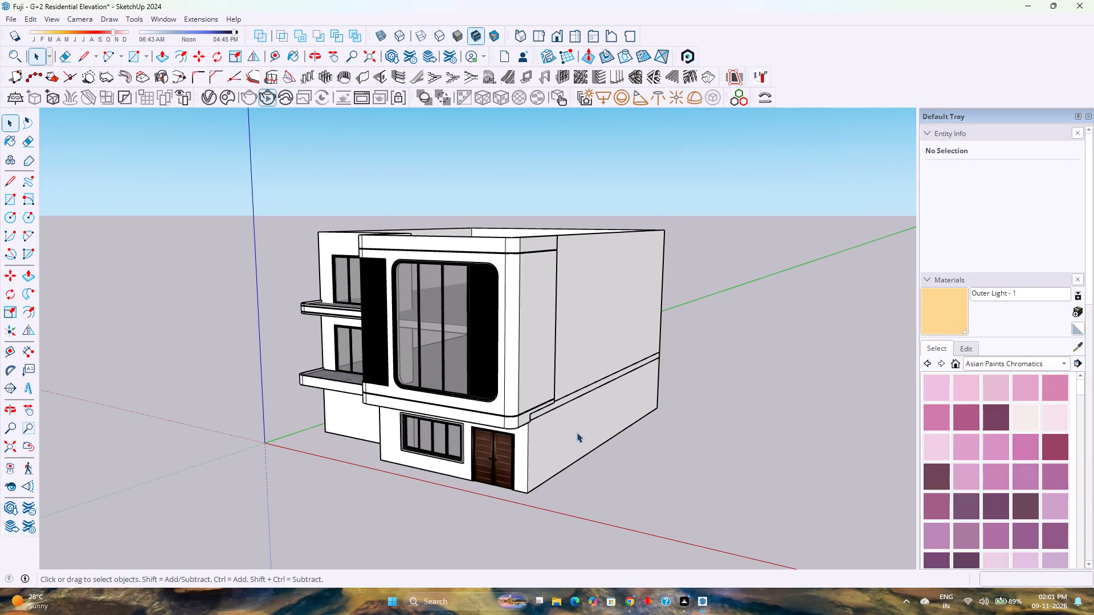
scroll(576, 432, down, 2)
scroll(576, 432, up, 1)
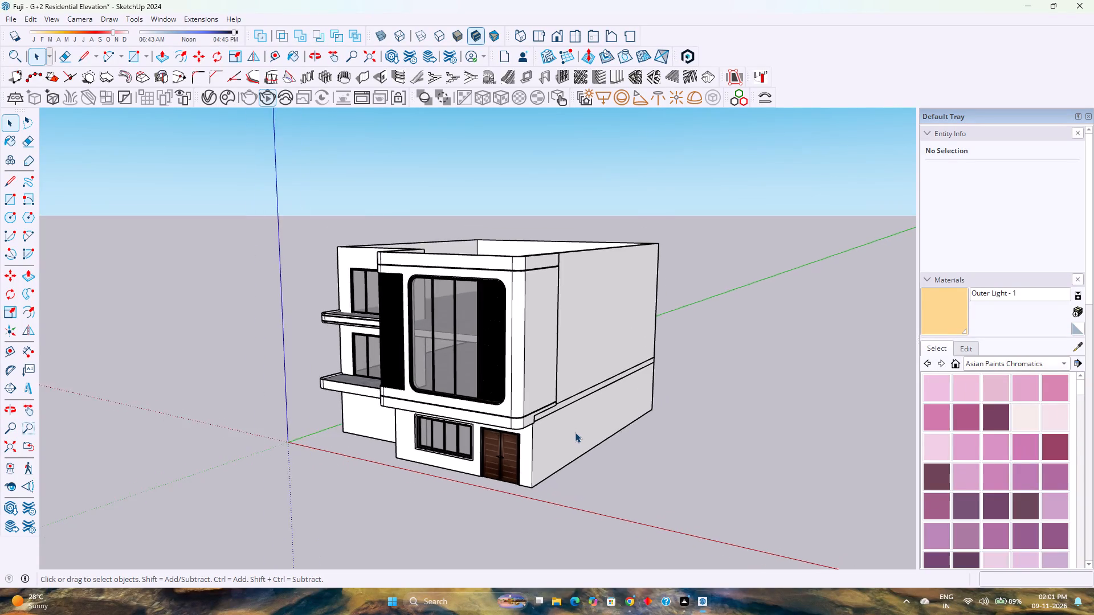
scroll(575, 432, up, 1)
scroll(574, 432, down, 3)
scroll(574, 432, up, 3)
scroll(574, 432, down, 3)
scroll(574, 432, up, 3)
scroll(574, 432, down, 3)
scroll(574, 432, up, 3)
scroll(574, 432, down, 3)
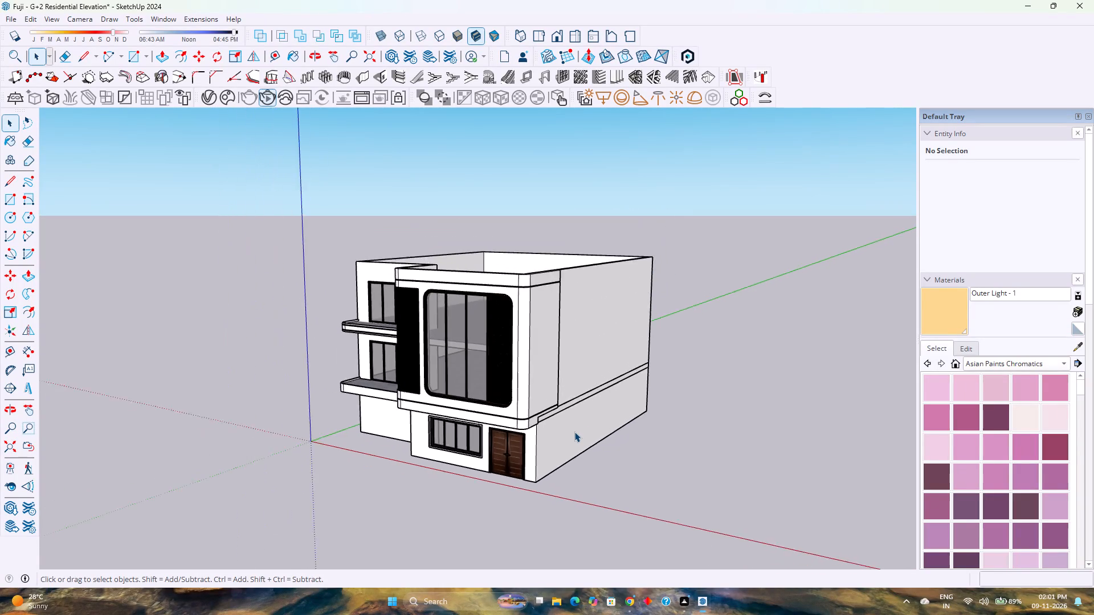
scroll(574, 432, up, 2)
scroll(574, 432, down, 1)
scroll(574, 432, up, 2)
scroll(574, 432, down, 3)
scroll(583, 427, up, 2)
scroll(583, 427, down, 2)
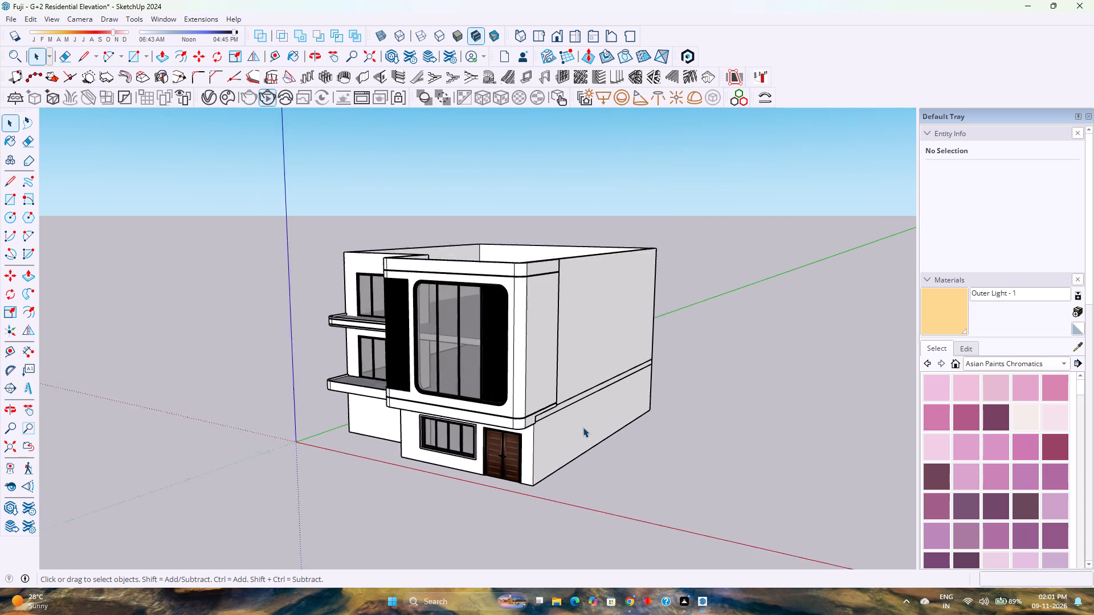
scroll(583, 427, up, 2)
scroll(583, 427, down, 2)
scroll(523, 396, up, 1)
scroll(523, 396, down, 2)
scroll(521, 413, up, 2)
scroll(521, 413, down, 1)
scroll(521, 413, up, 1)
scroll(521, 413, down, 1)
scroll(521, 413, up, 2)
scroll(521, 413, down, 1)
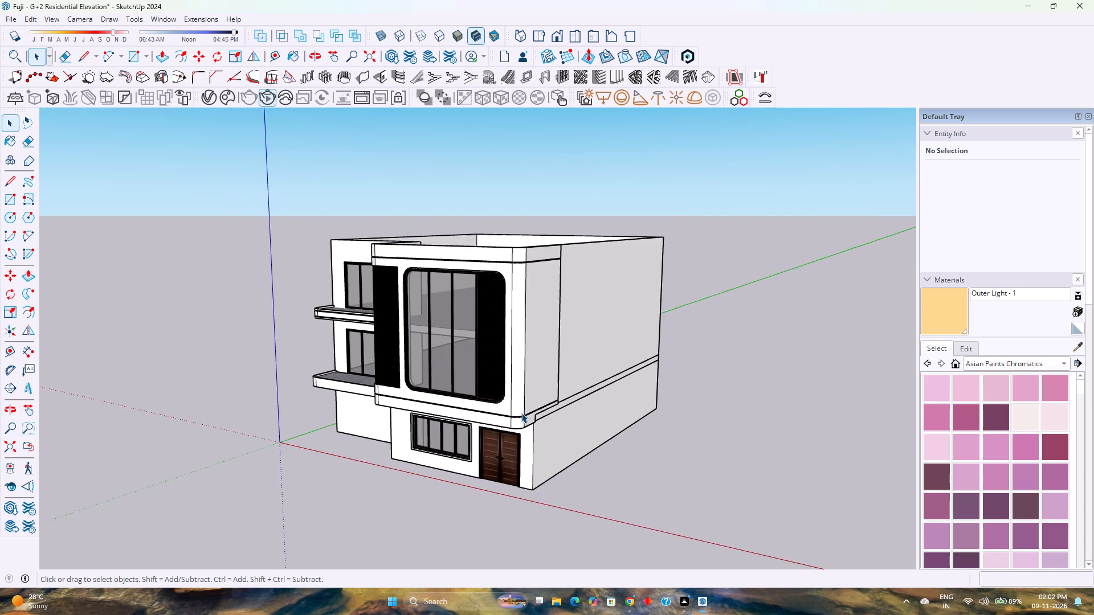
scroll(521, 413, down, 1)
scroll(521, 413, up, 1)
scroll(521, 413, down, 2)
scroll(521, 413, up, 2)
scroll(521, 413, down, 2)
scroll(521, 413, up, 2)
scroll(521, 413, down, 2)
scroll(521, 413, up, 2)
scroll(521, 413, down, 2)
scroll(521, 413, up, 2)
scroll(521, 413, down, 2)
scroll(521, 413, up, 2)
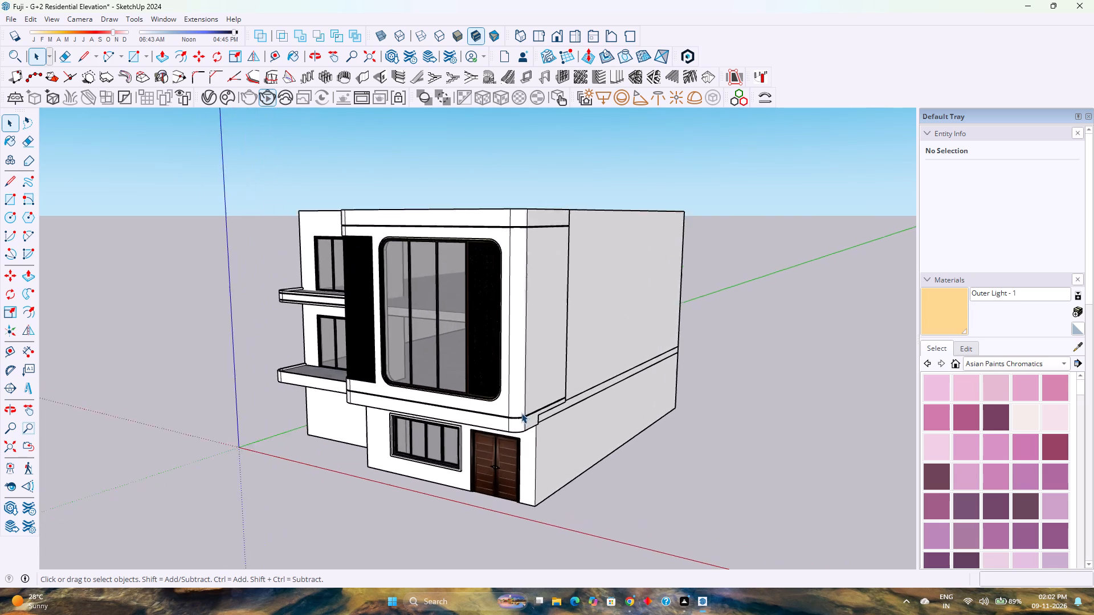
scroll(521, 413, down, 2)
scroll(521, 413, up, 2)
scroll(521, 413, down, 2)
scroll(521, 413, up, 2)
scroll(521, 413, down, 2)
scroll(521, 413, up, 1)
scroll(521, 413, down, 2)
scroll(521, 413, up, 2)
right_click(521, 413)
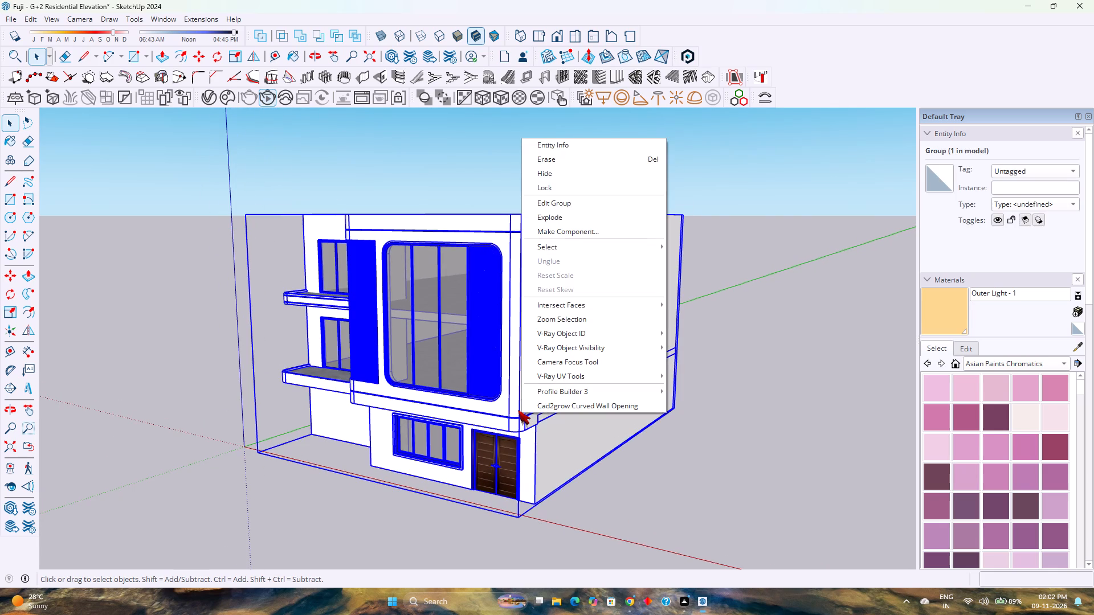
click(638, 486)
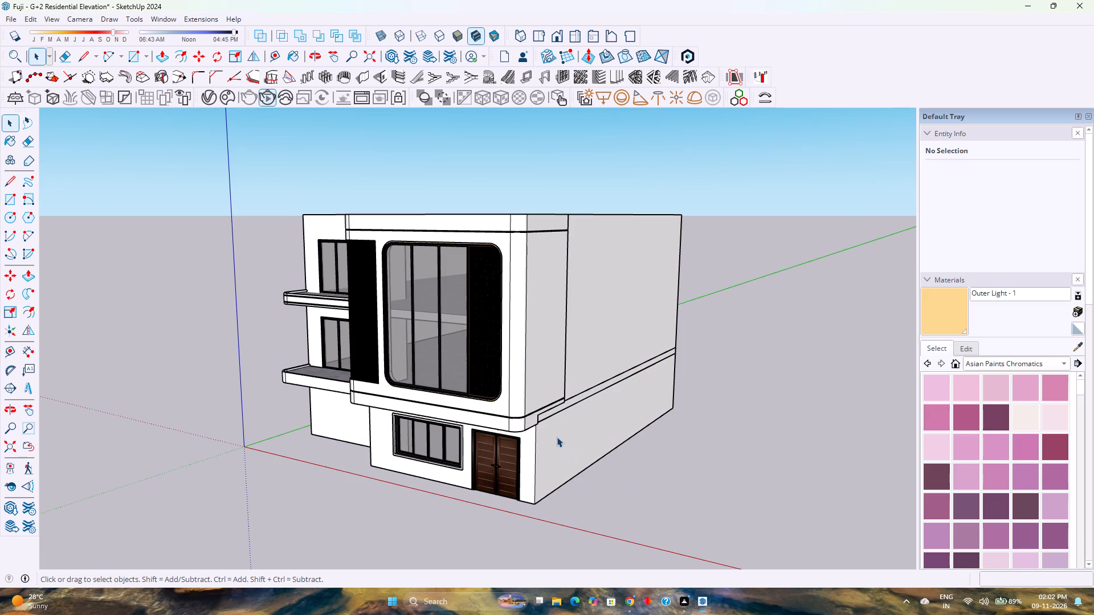
Open the main building group for editing.
double_click(559, 419)
double_click(559, 419)
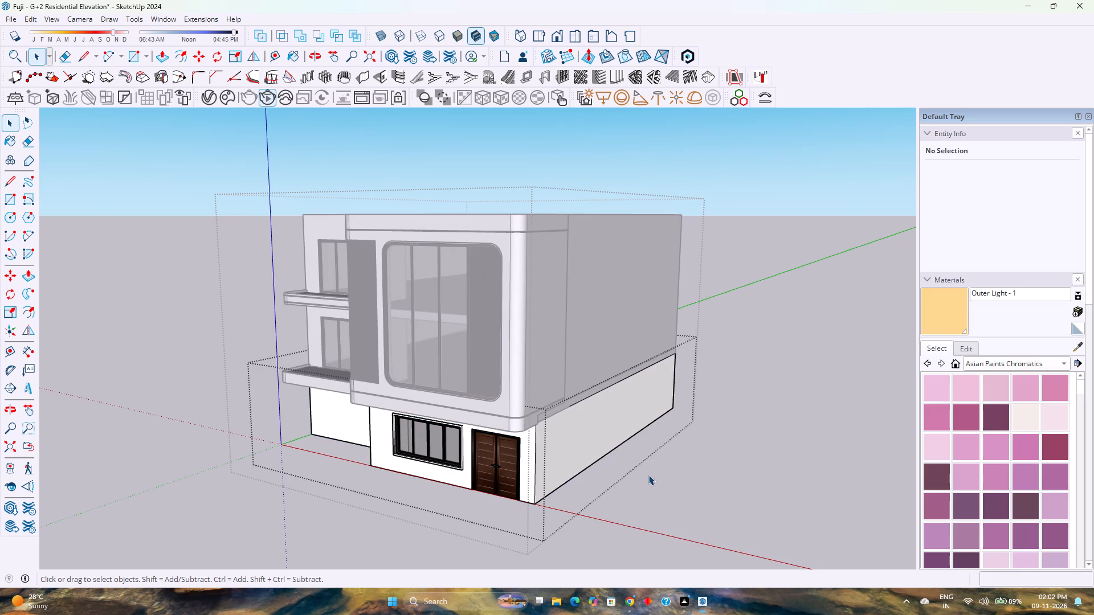
click(648, 475)
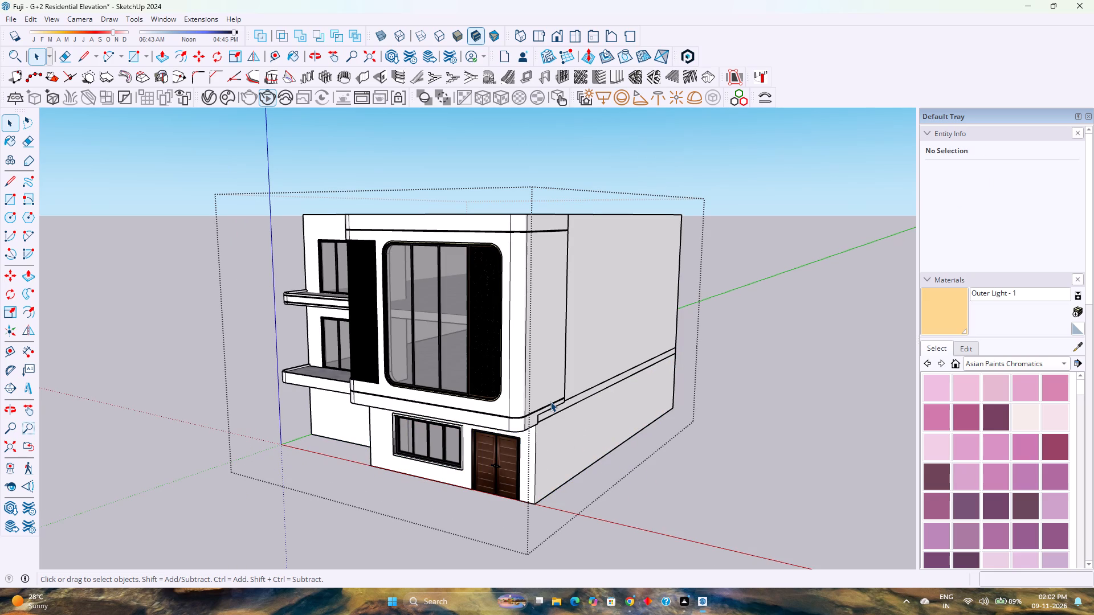
Inspect the side wall faces and the rear vertical edge inside the upper-floors group.
click(533, 378)
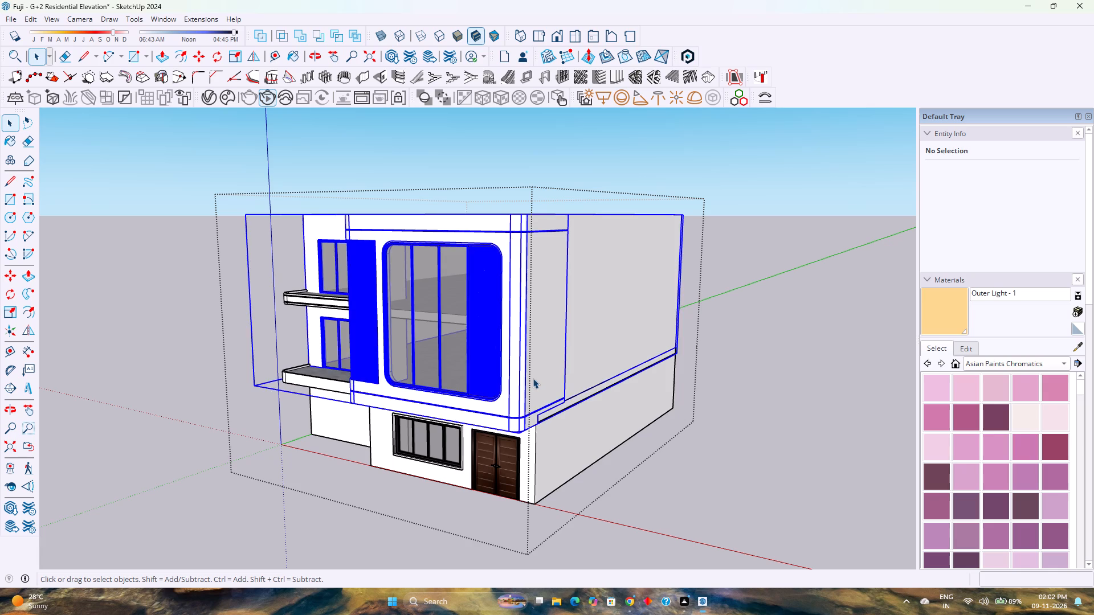
click(533, 378)
right_click(533, 378)
click(533, 378)
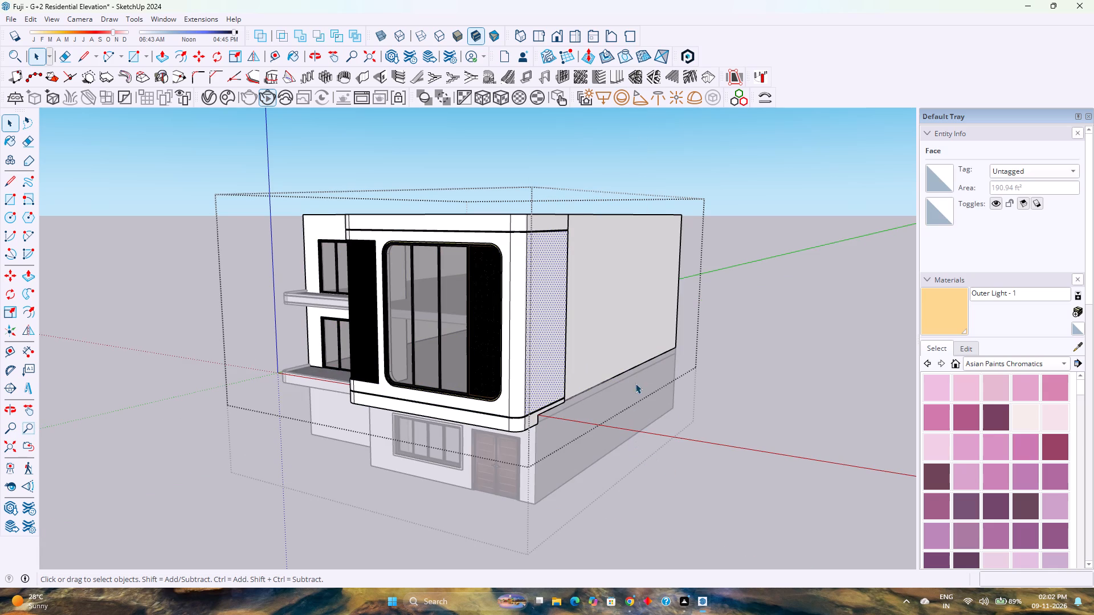
click(624, 367)
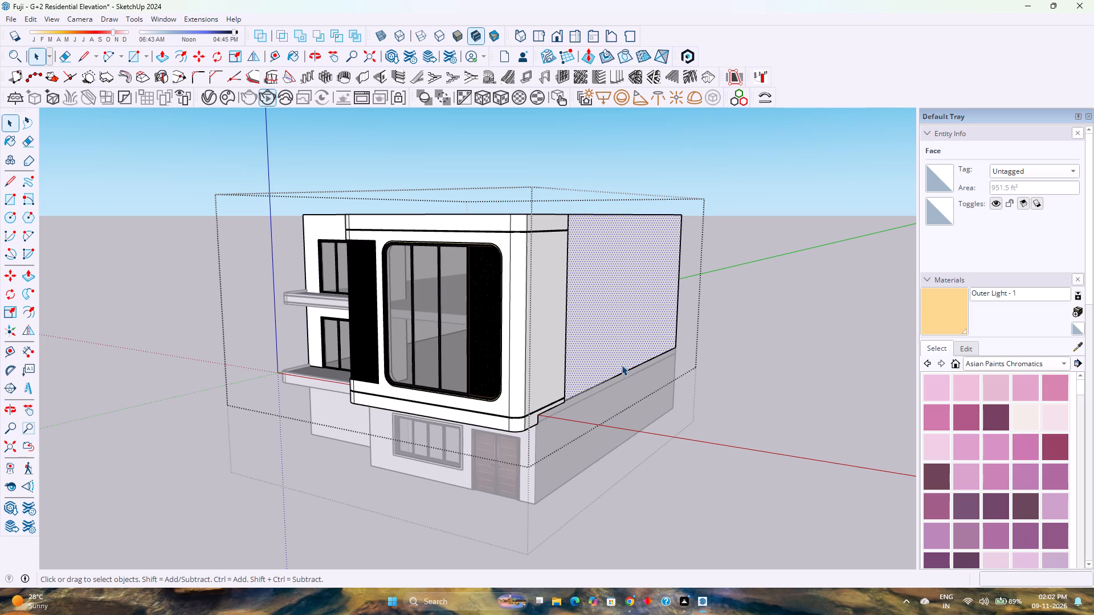
scroll(622, 371, down, 1)
scroll(619, 375, up, 1)
scroll(617, 376, down, 1)
scroll(617, 378, up, 1)
scroll(617, 378, down, 1)
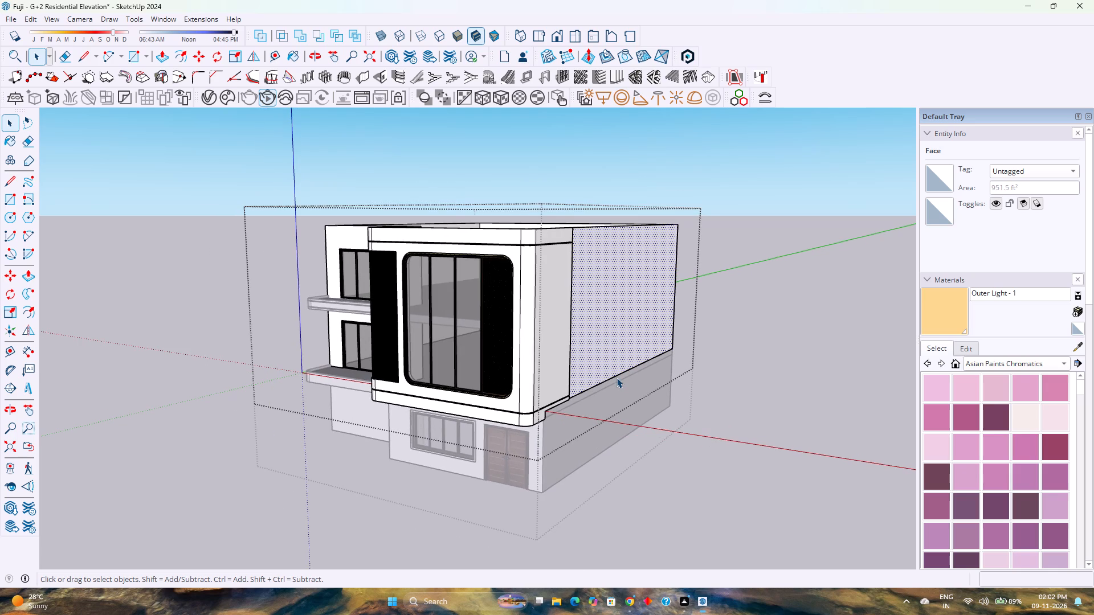
scroll(617, 378, up, 1)
scroll(617, 378, down, 1)
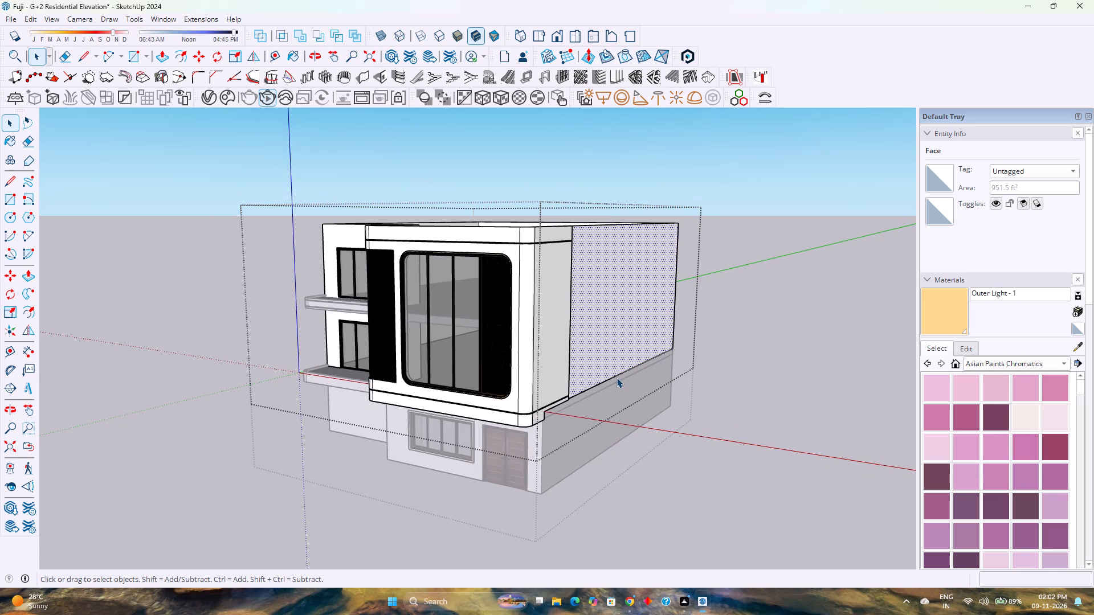
click(693, 350)
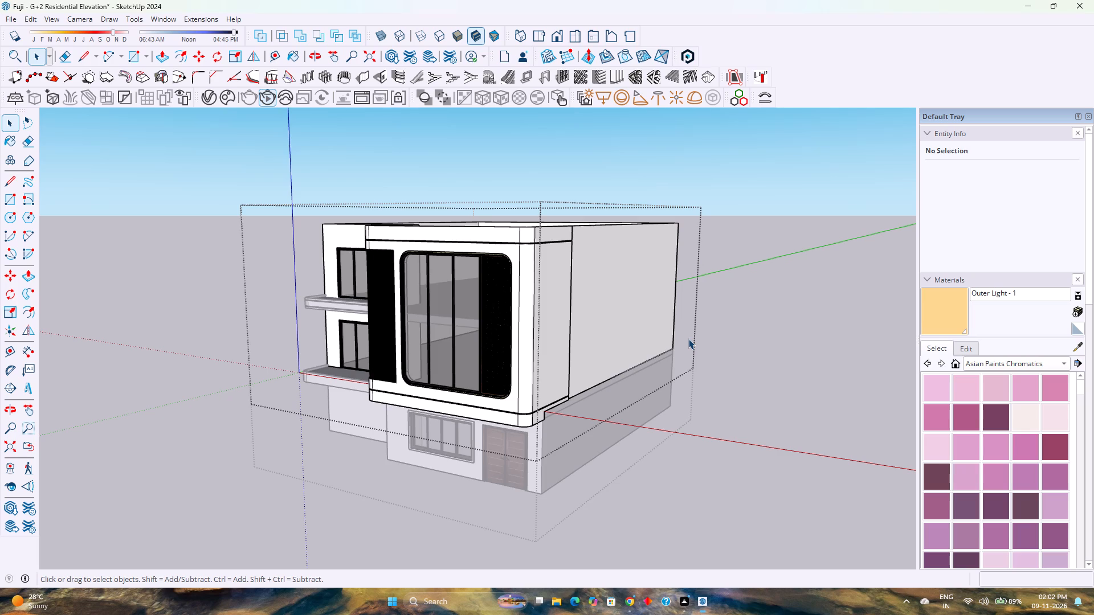
scroll(688, 339, up, 4)
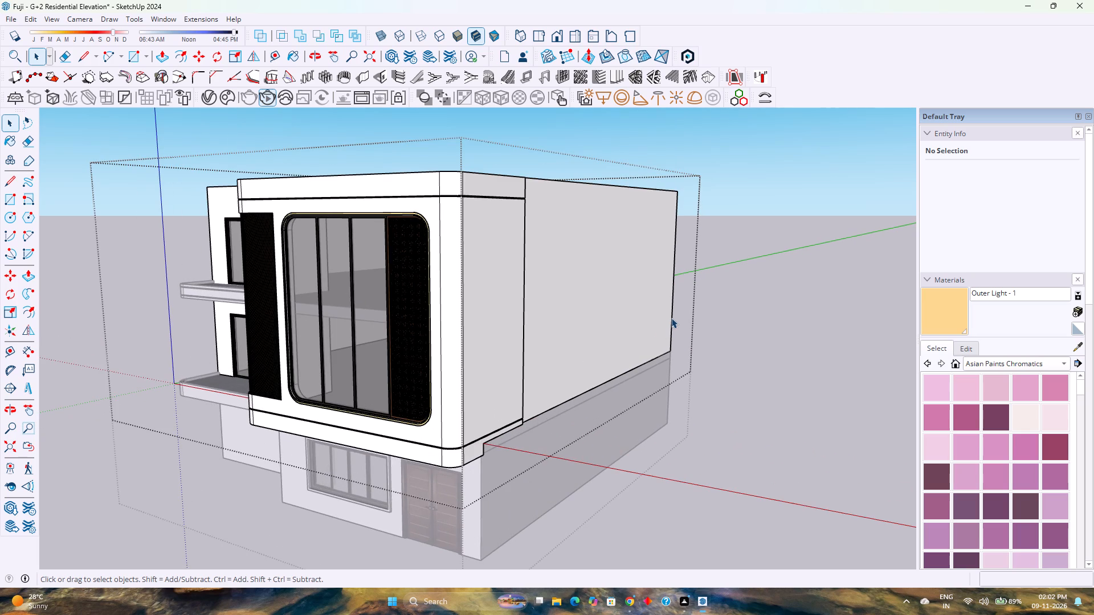
click(671, 318)
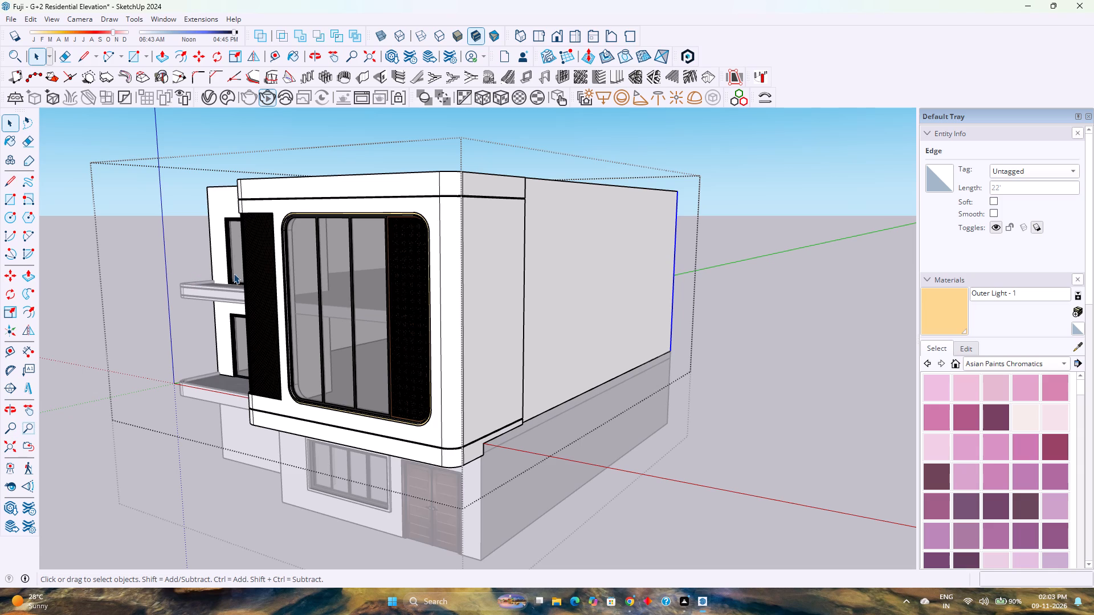
scroll(234, 273, down, 5)
scroll(234, 273, up, 4)
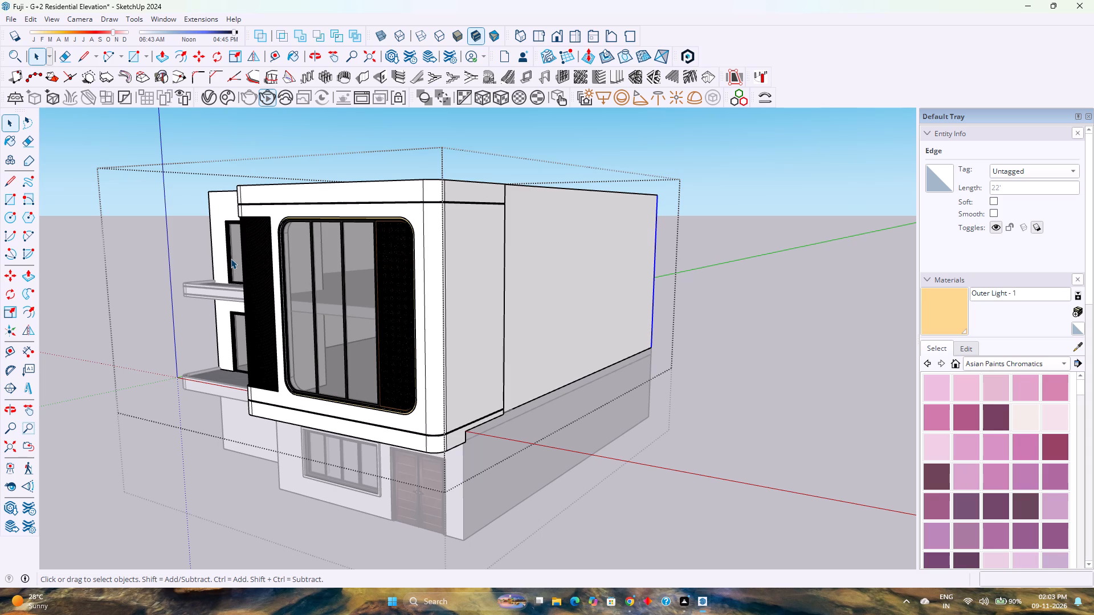
scroll(231, 259, down, 1)
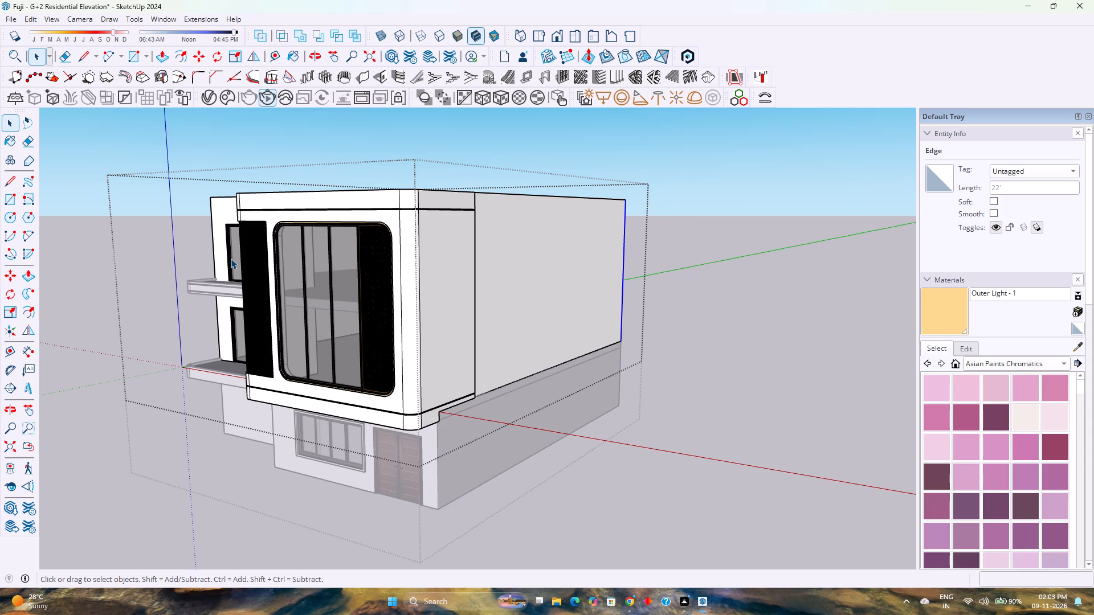
scroll(231, 259, down, 3)
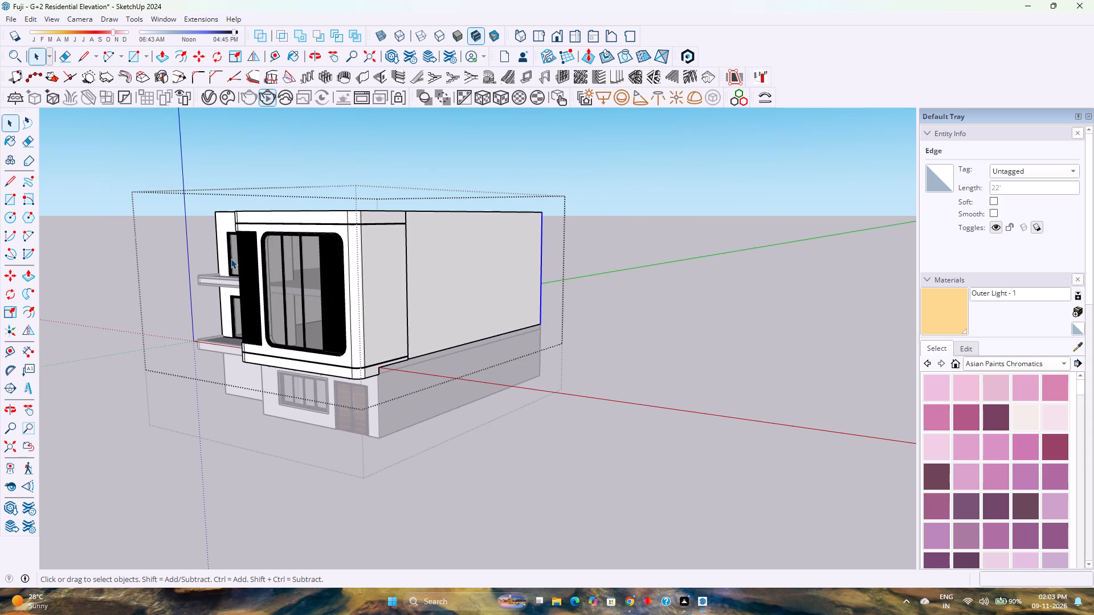
scroll(231, 259, up, 4)
scroll(231, 259, down, 3)
scroll(231, 259, up, 3)
scroll(231, 259, down, 2)
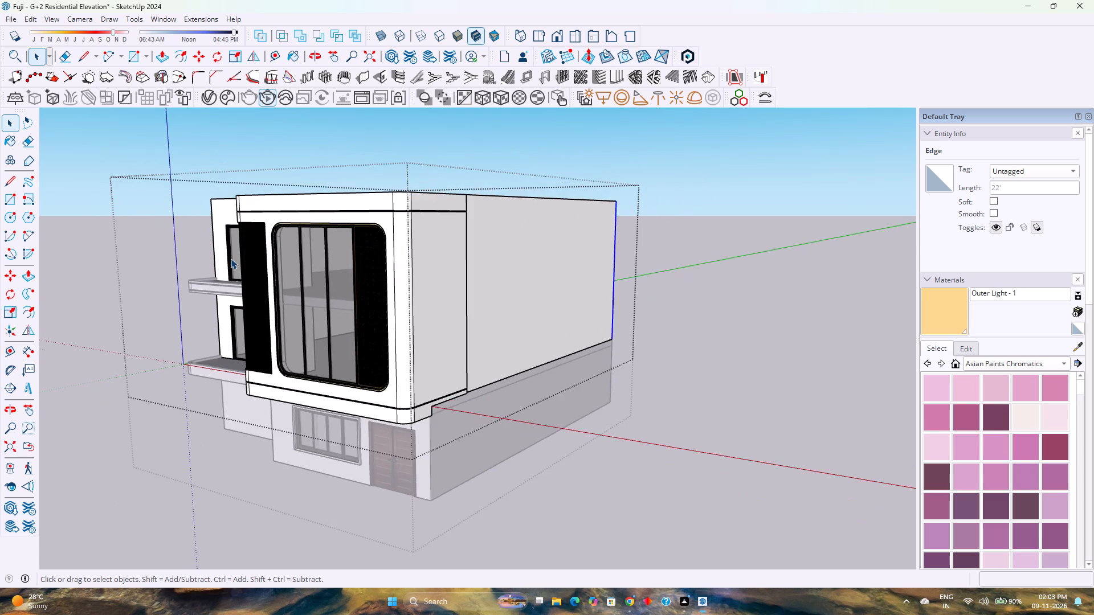
scroll(231, 259, up, 1)
scroll(231, 259, down, 3)
scroll(75, 293, up, 3)
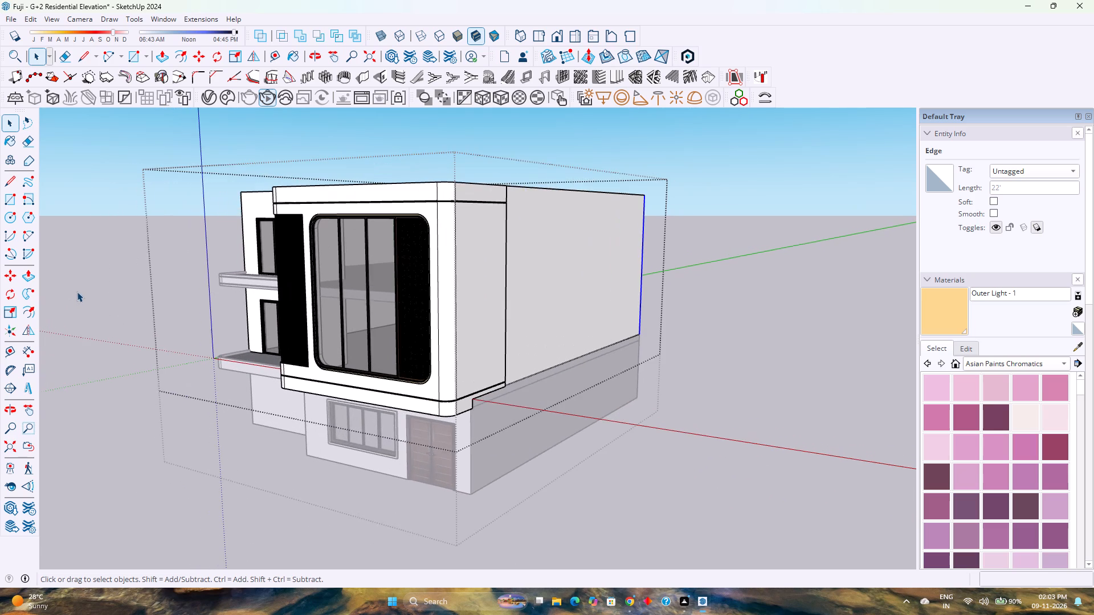
scroll(88, 282, up, 2)
click(104, 271)
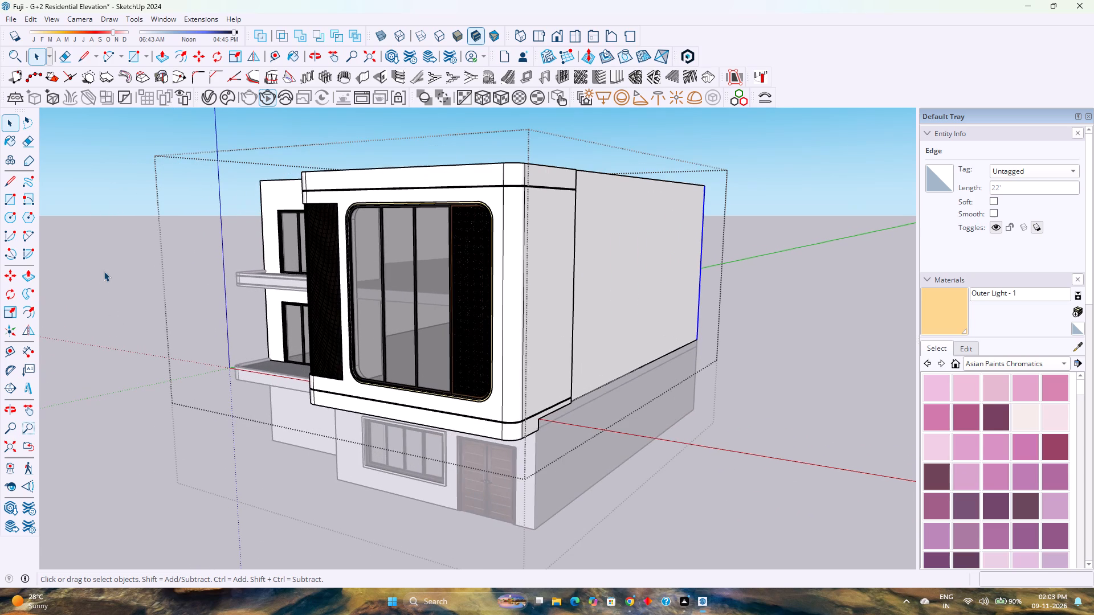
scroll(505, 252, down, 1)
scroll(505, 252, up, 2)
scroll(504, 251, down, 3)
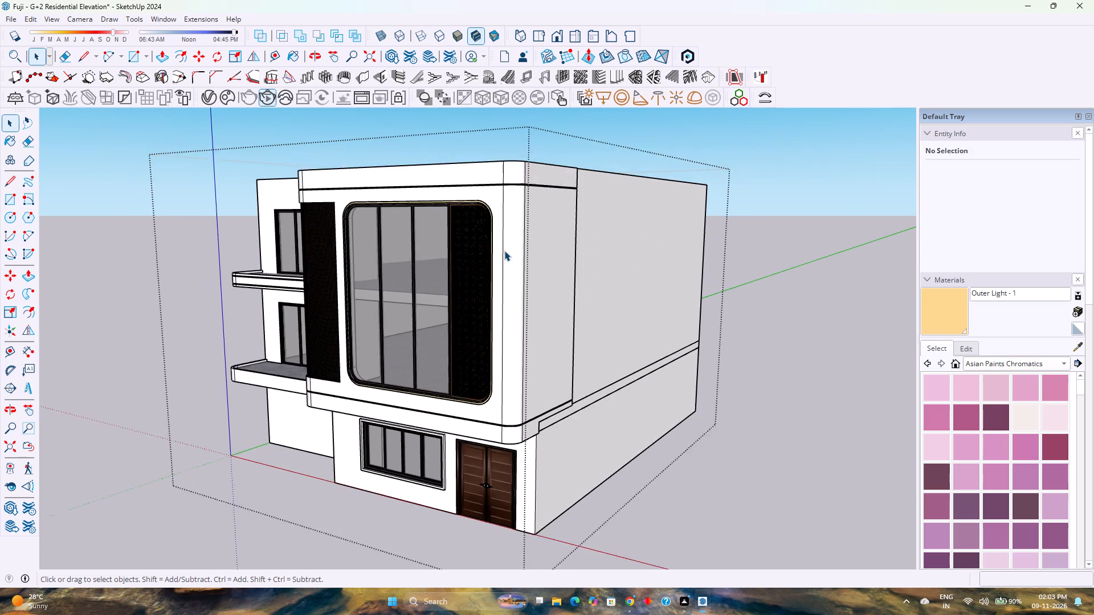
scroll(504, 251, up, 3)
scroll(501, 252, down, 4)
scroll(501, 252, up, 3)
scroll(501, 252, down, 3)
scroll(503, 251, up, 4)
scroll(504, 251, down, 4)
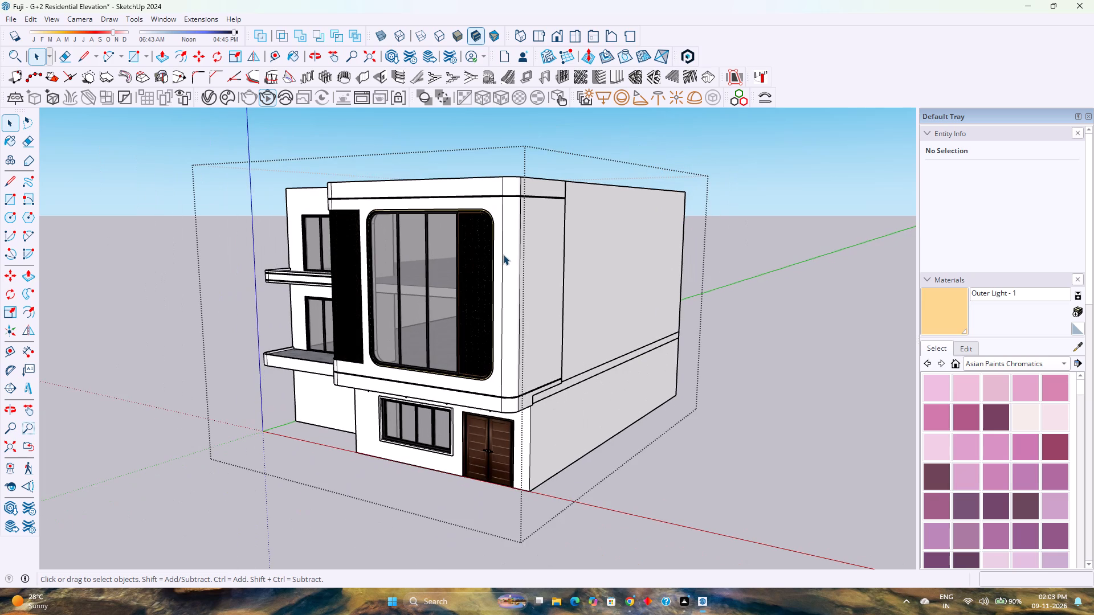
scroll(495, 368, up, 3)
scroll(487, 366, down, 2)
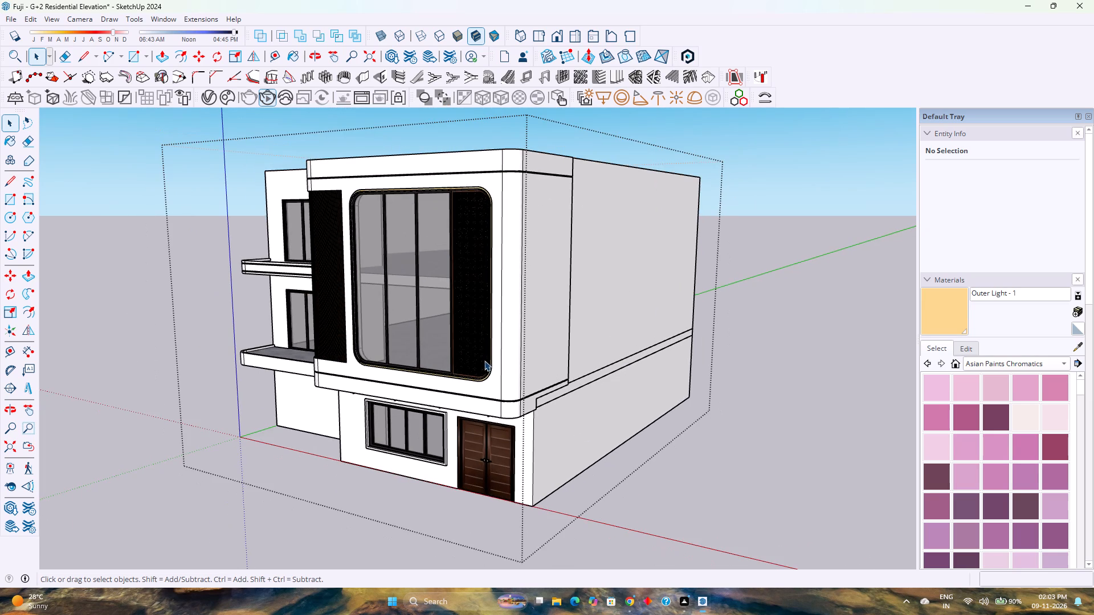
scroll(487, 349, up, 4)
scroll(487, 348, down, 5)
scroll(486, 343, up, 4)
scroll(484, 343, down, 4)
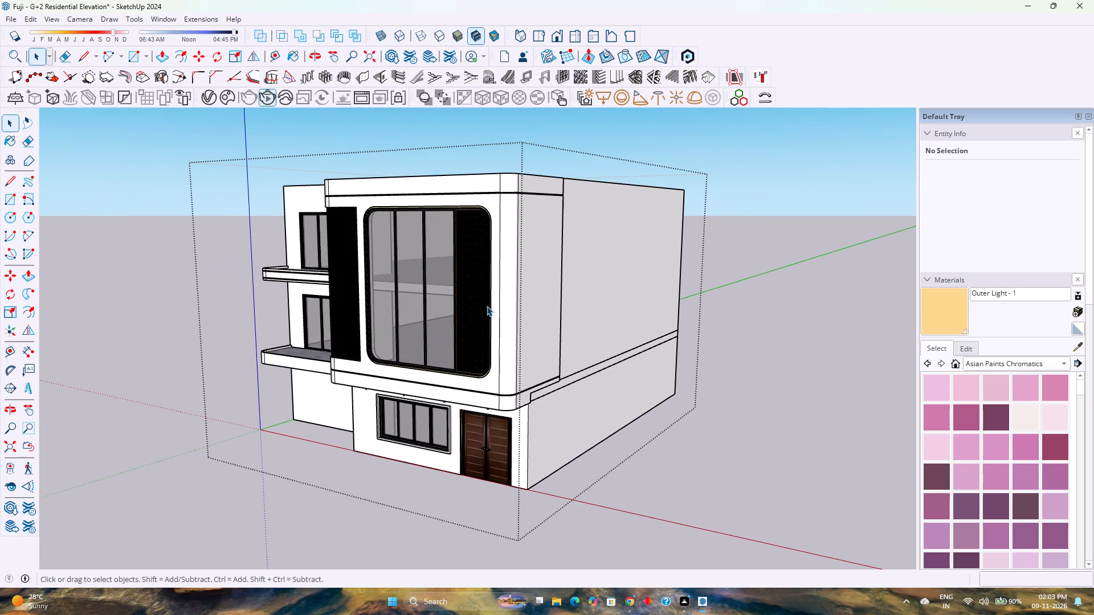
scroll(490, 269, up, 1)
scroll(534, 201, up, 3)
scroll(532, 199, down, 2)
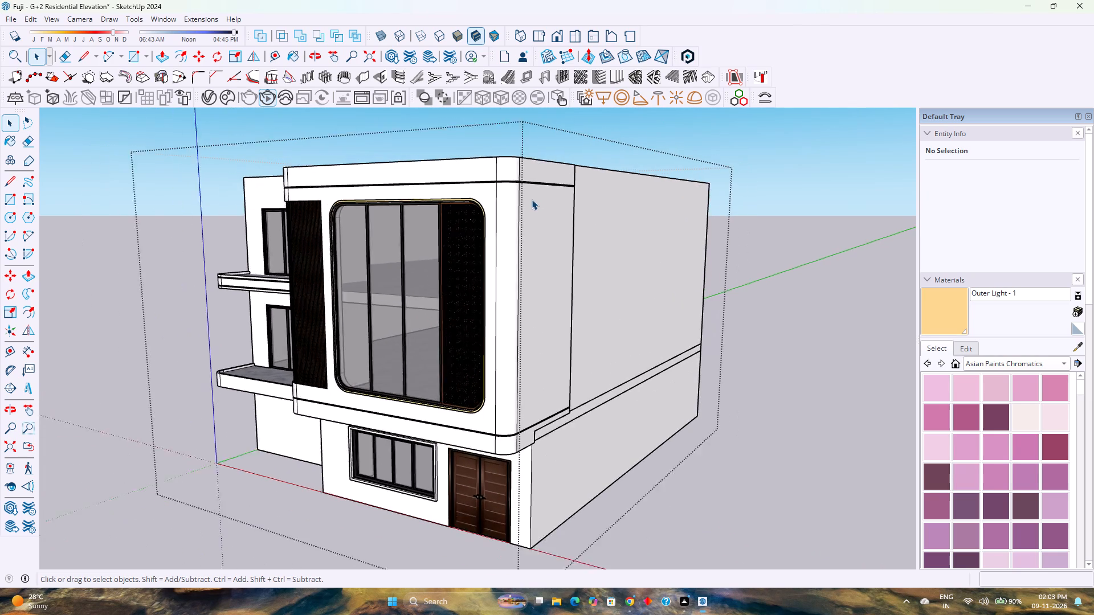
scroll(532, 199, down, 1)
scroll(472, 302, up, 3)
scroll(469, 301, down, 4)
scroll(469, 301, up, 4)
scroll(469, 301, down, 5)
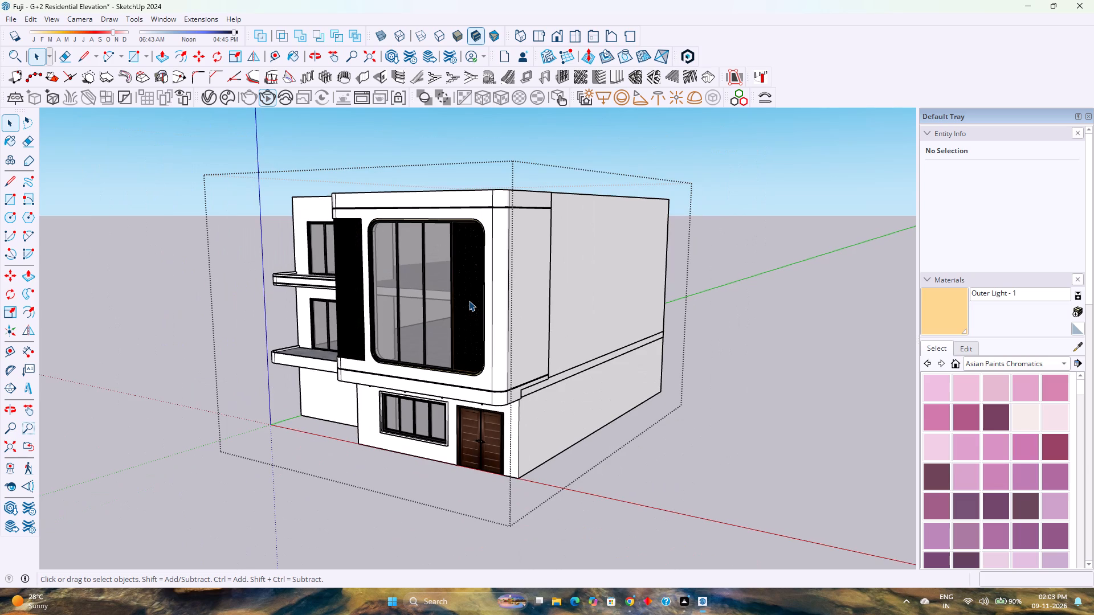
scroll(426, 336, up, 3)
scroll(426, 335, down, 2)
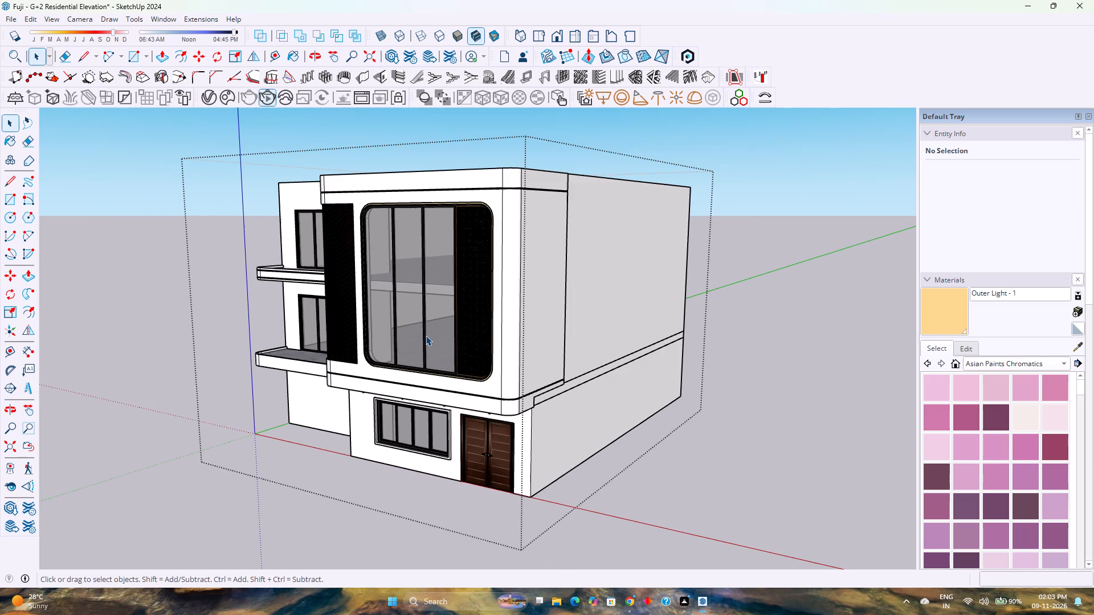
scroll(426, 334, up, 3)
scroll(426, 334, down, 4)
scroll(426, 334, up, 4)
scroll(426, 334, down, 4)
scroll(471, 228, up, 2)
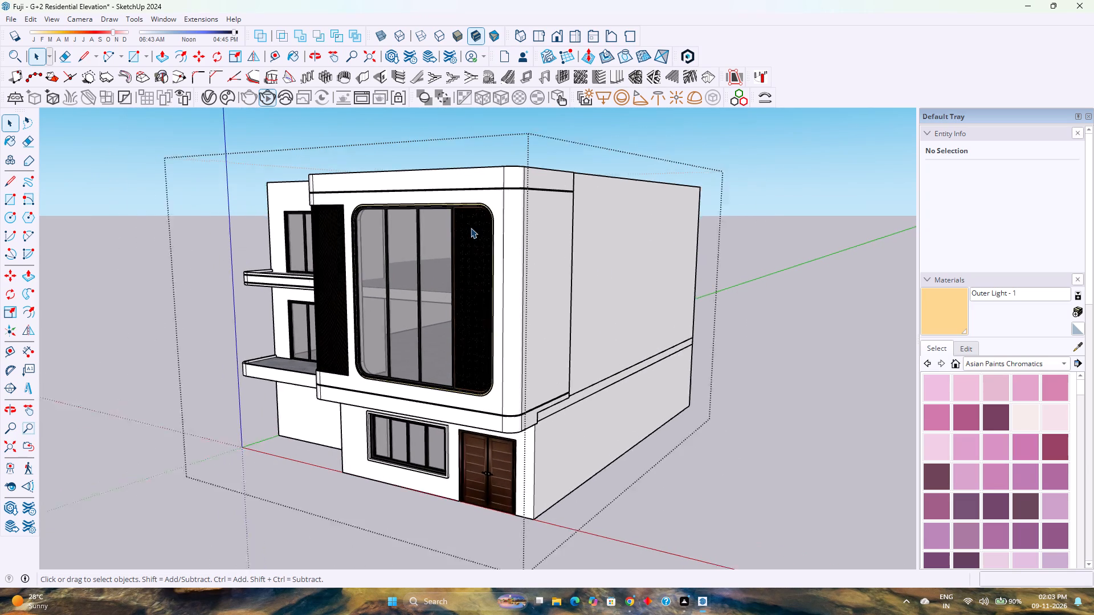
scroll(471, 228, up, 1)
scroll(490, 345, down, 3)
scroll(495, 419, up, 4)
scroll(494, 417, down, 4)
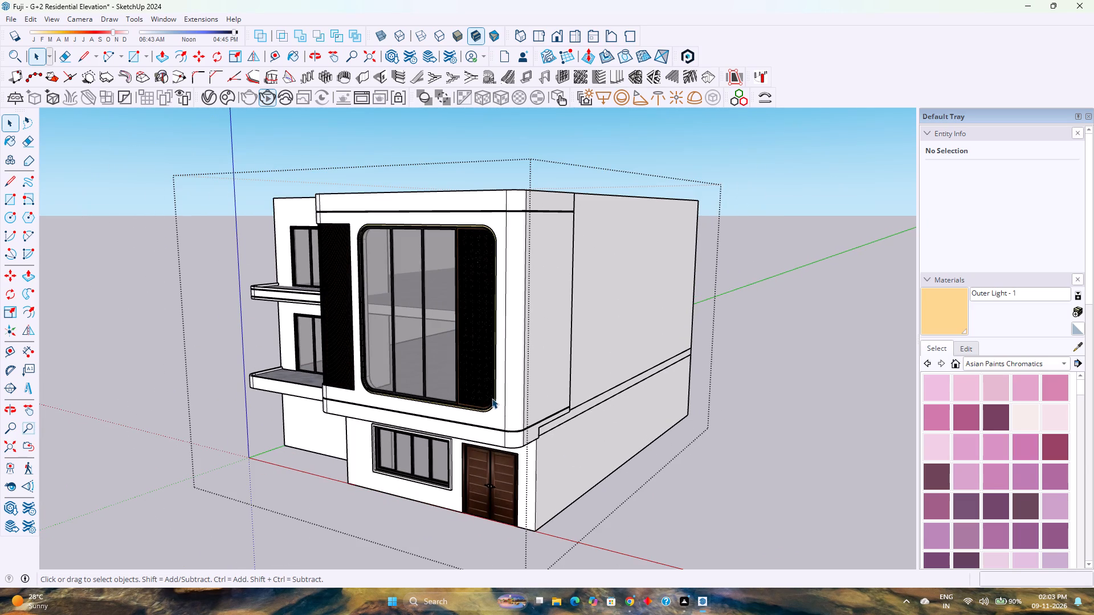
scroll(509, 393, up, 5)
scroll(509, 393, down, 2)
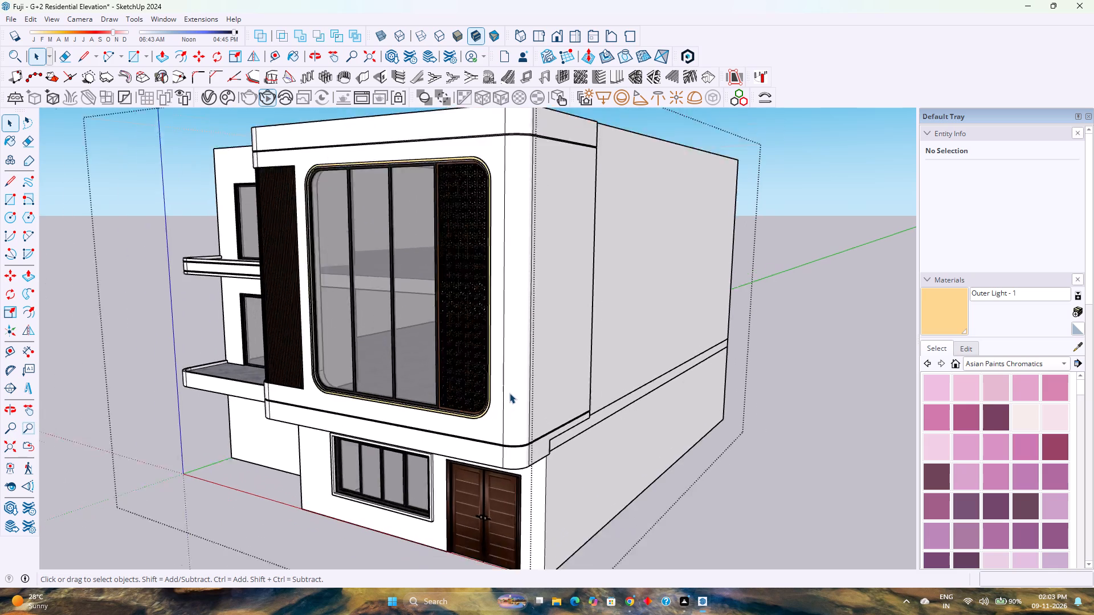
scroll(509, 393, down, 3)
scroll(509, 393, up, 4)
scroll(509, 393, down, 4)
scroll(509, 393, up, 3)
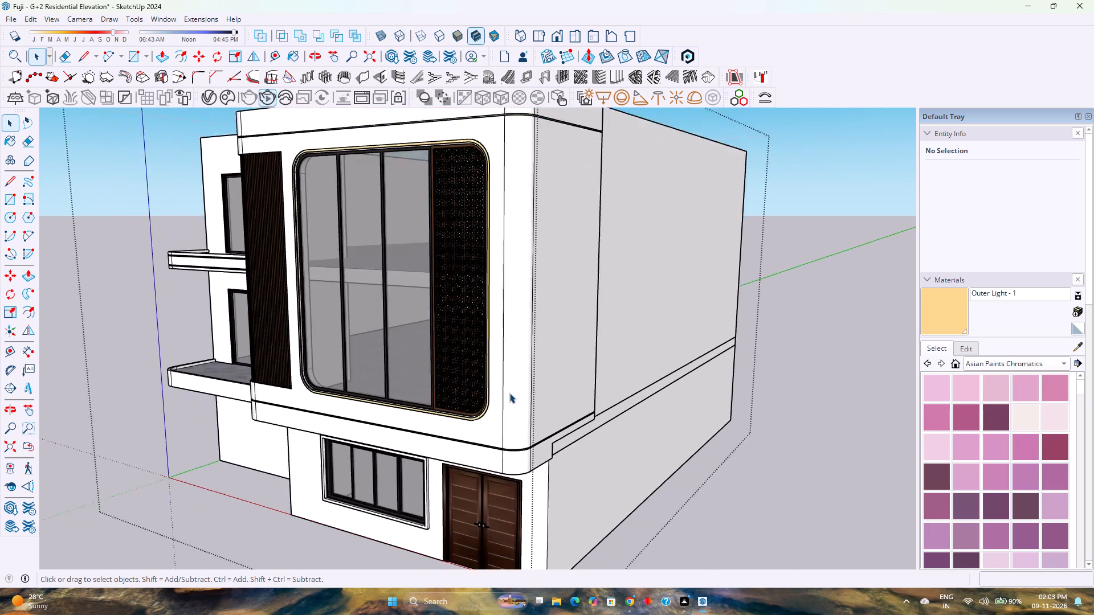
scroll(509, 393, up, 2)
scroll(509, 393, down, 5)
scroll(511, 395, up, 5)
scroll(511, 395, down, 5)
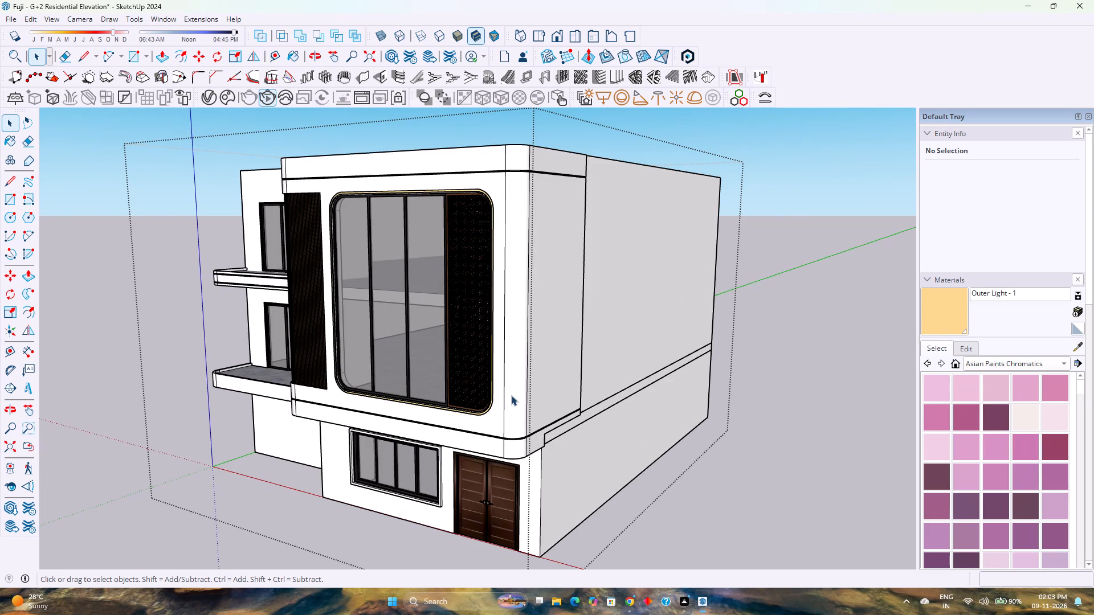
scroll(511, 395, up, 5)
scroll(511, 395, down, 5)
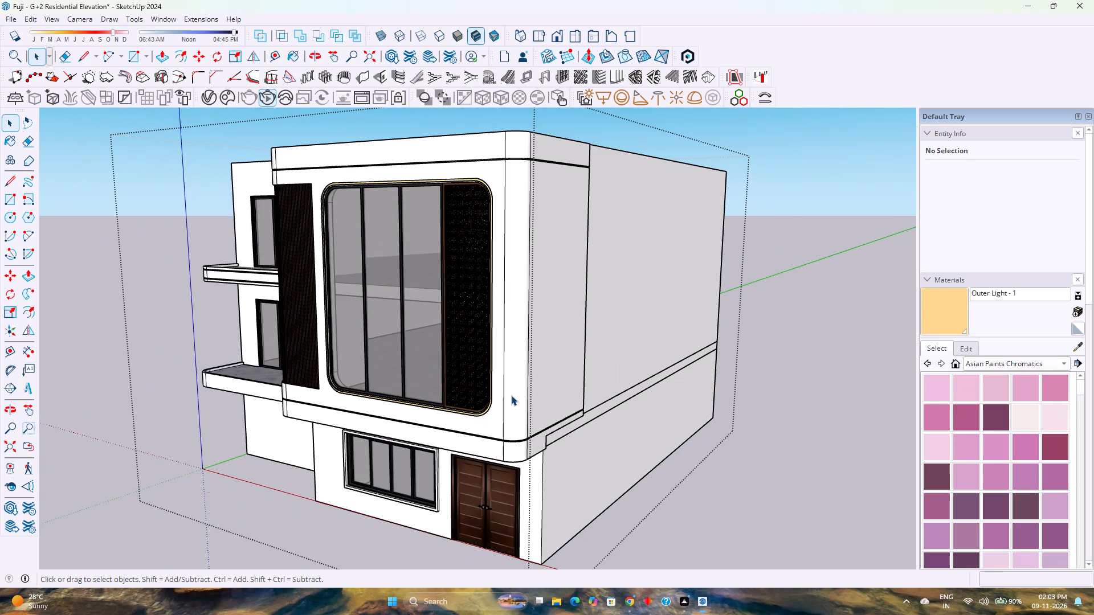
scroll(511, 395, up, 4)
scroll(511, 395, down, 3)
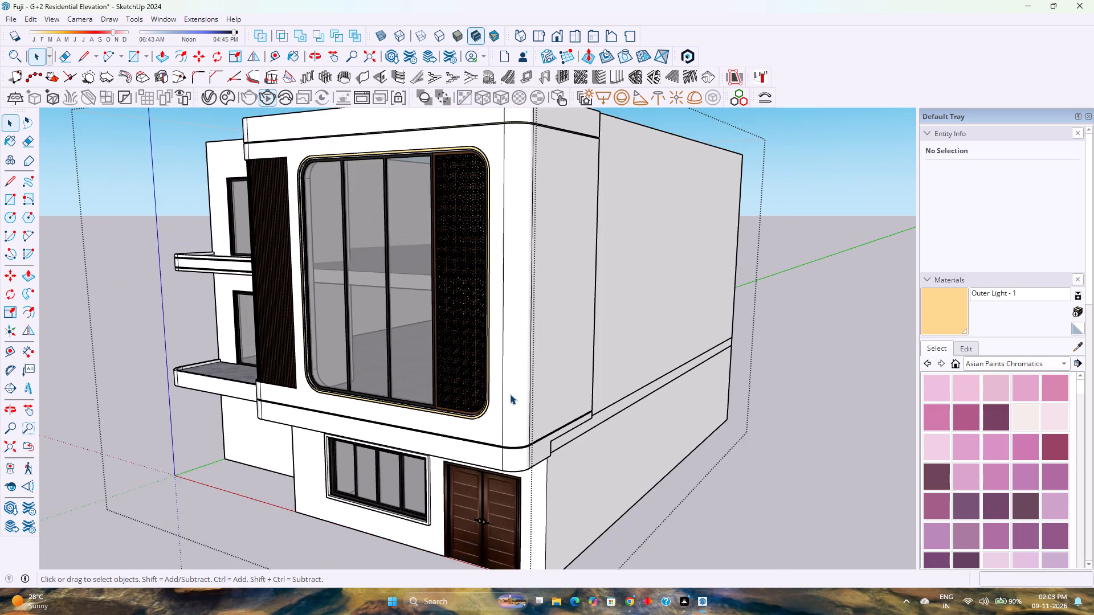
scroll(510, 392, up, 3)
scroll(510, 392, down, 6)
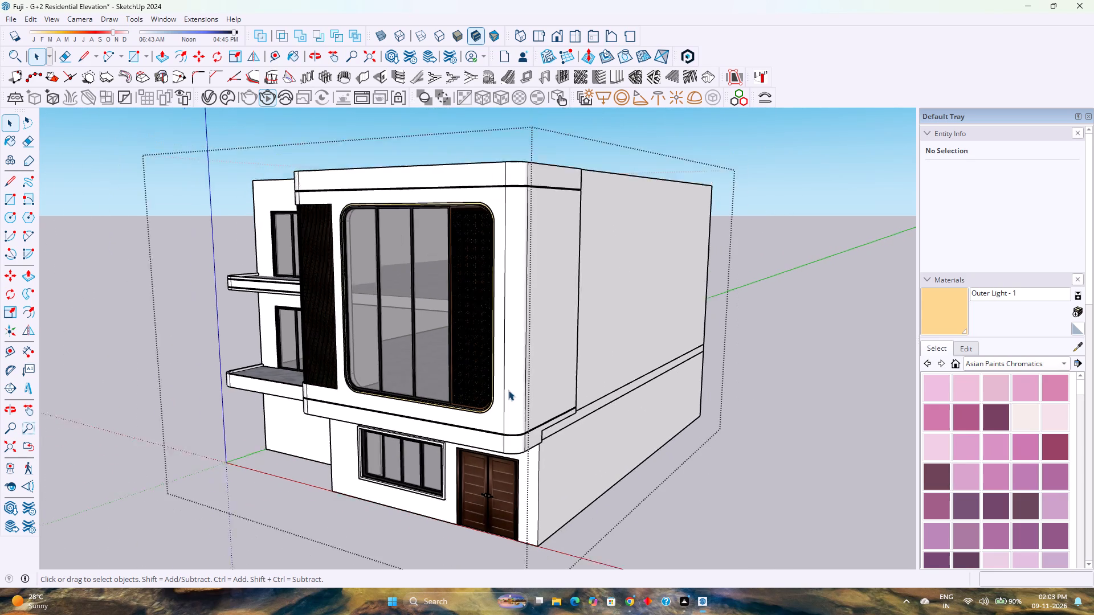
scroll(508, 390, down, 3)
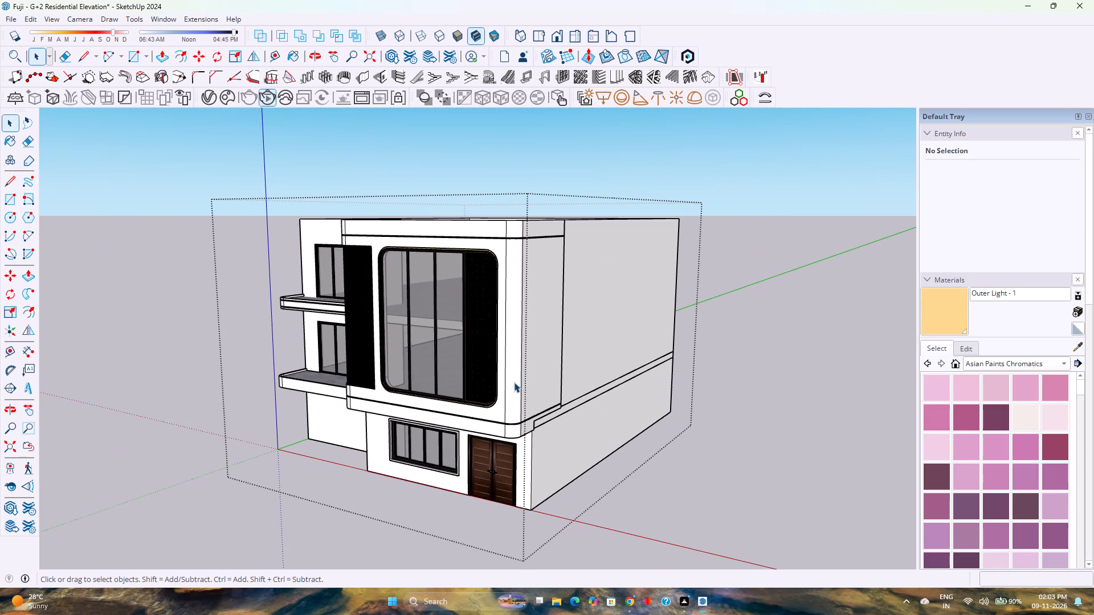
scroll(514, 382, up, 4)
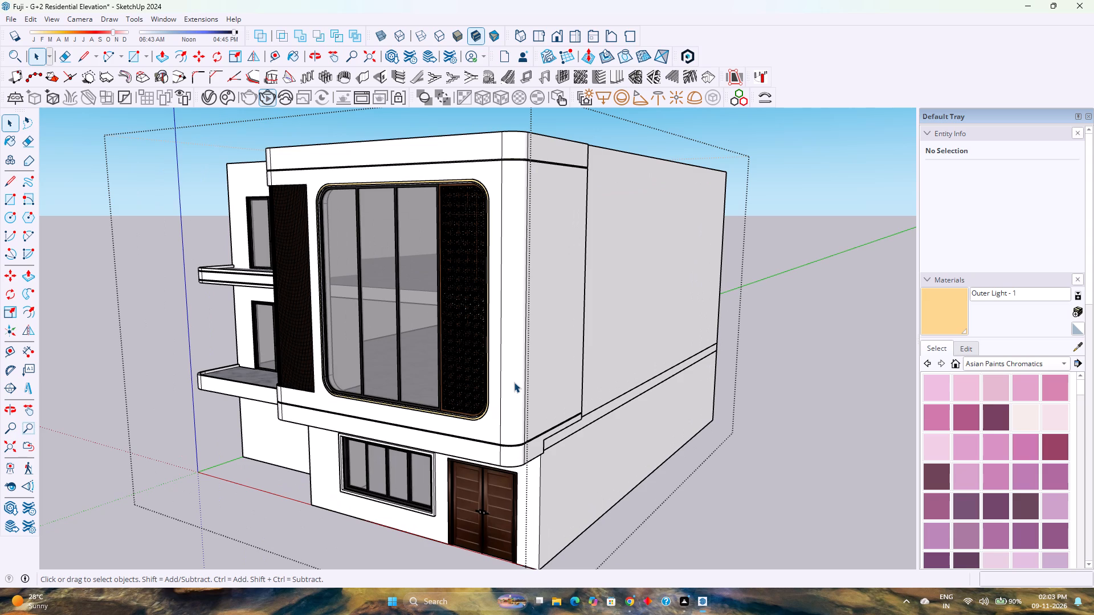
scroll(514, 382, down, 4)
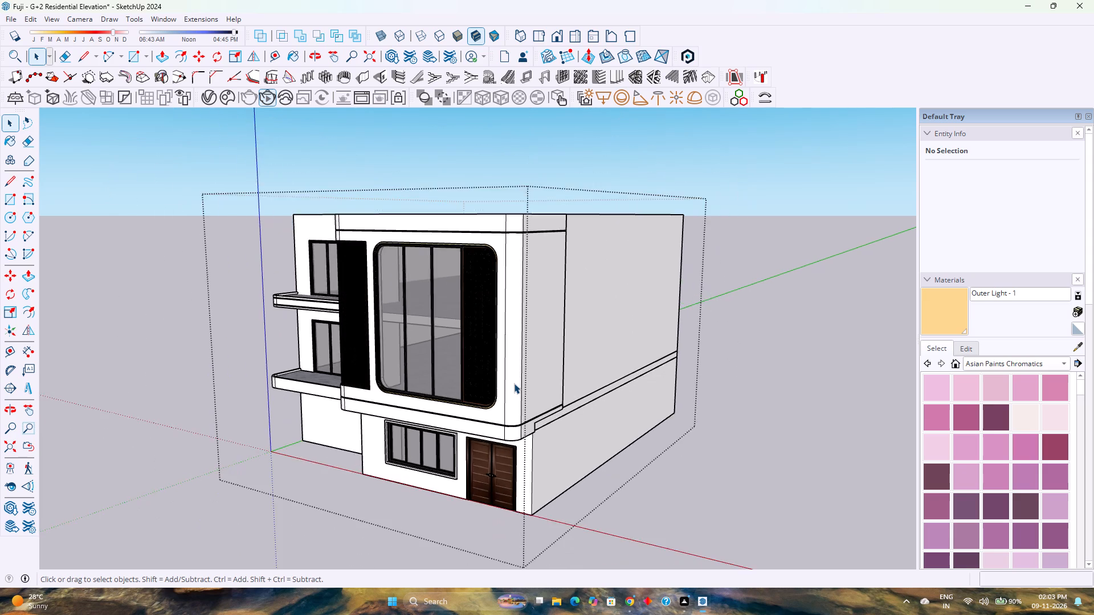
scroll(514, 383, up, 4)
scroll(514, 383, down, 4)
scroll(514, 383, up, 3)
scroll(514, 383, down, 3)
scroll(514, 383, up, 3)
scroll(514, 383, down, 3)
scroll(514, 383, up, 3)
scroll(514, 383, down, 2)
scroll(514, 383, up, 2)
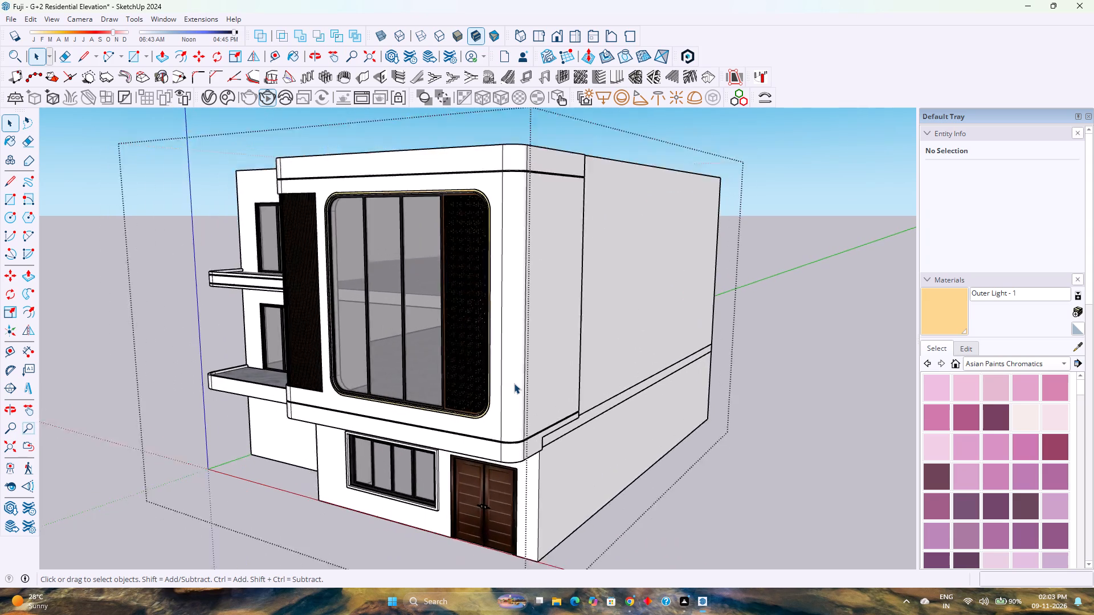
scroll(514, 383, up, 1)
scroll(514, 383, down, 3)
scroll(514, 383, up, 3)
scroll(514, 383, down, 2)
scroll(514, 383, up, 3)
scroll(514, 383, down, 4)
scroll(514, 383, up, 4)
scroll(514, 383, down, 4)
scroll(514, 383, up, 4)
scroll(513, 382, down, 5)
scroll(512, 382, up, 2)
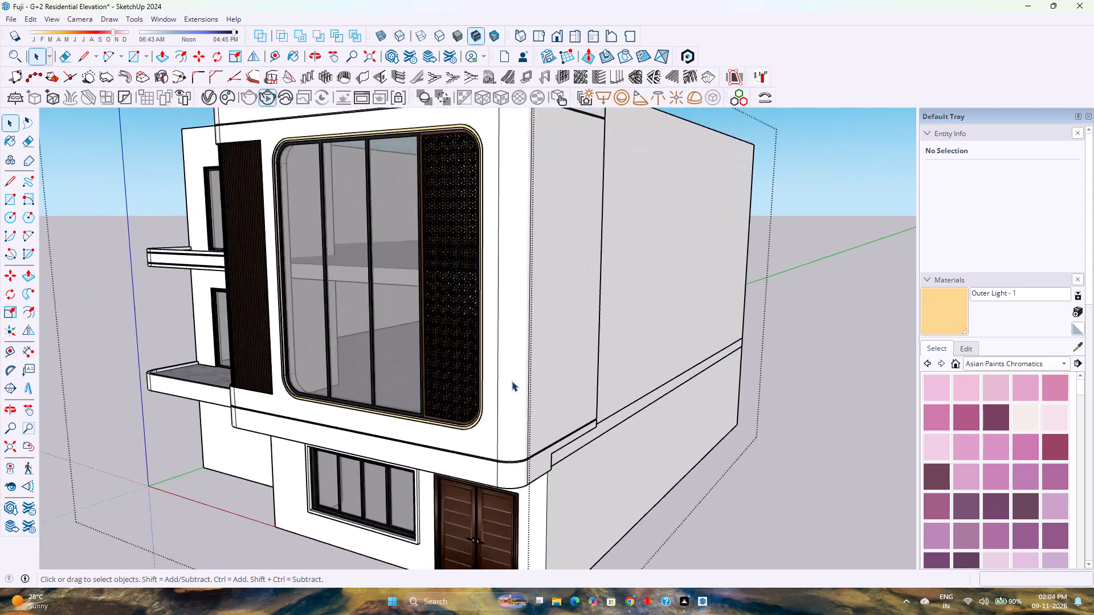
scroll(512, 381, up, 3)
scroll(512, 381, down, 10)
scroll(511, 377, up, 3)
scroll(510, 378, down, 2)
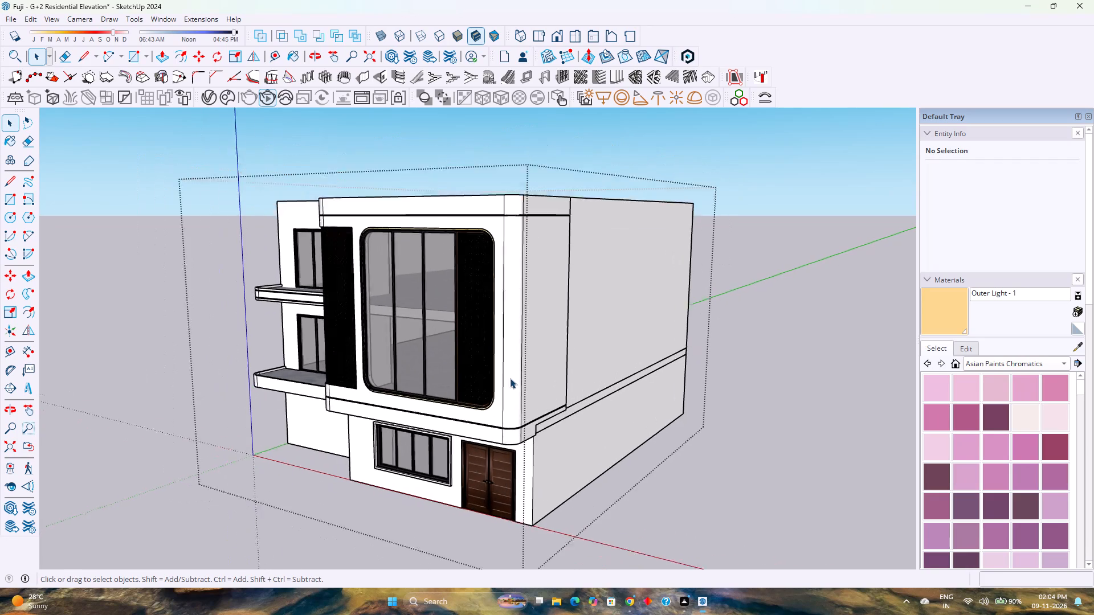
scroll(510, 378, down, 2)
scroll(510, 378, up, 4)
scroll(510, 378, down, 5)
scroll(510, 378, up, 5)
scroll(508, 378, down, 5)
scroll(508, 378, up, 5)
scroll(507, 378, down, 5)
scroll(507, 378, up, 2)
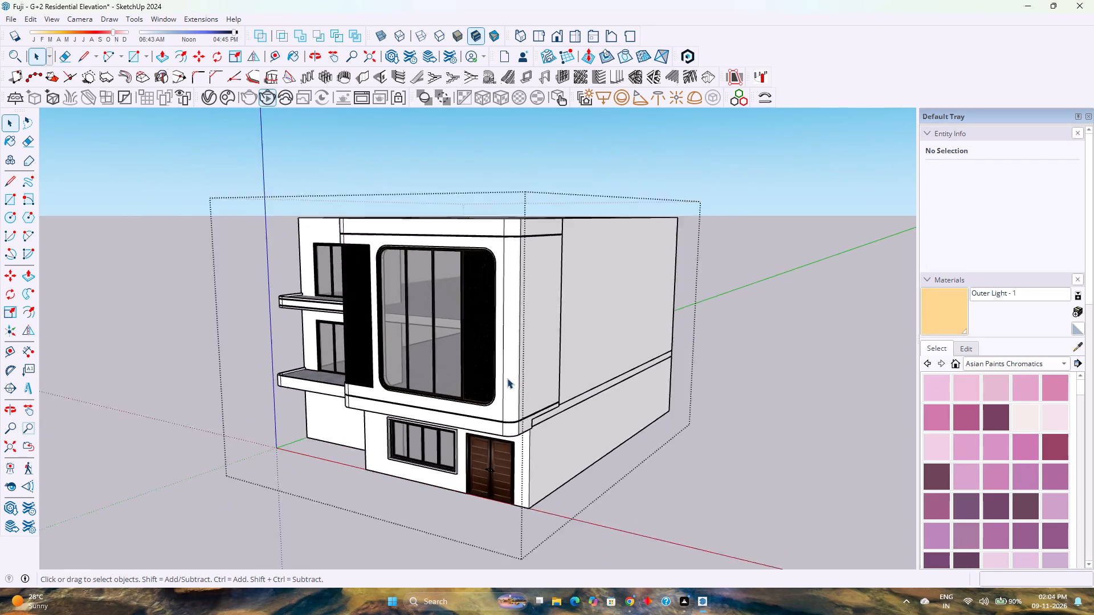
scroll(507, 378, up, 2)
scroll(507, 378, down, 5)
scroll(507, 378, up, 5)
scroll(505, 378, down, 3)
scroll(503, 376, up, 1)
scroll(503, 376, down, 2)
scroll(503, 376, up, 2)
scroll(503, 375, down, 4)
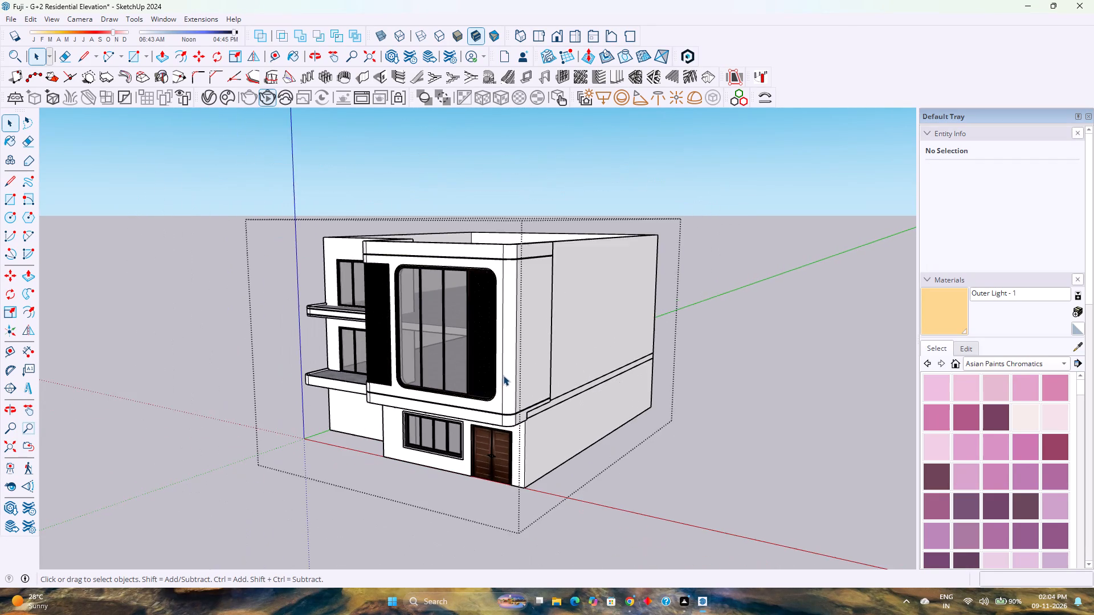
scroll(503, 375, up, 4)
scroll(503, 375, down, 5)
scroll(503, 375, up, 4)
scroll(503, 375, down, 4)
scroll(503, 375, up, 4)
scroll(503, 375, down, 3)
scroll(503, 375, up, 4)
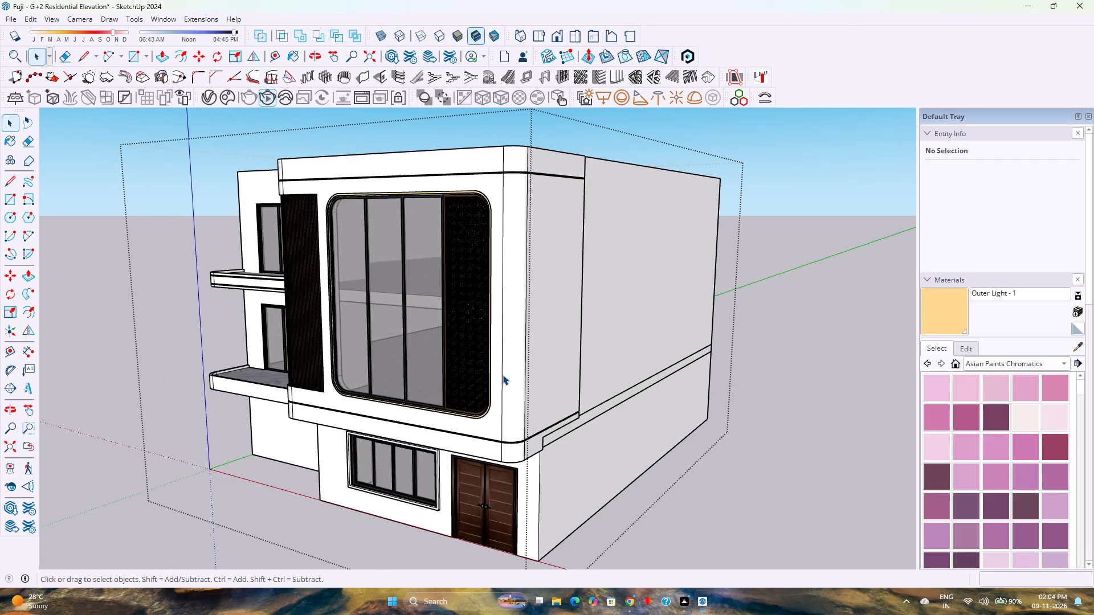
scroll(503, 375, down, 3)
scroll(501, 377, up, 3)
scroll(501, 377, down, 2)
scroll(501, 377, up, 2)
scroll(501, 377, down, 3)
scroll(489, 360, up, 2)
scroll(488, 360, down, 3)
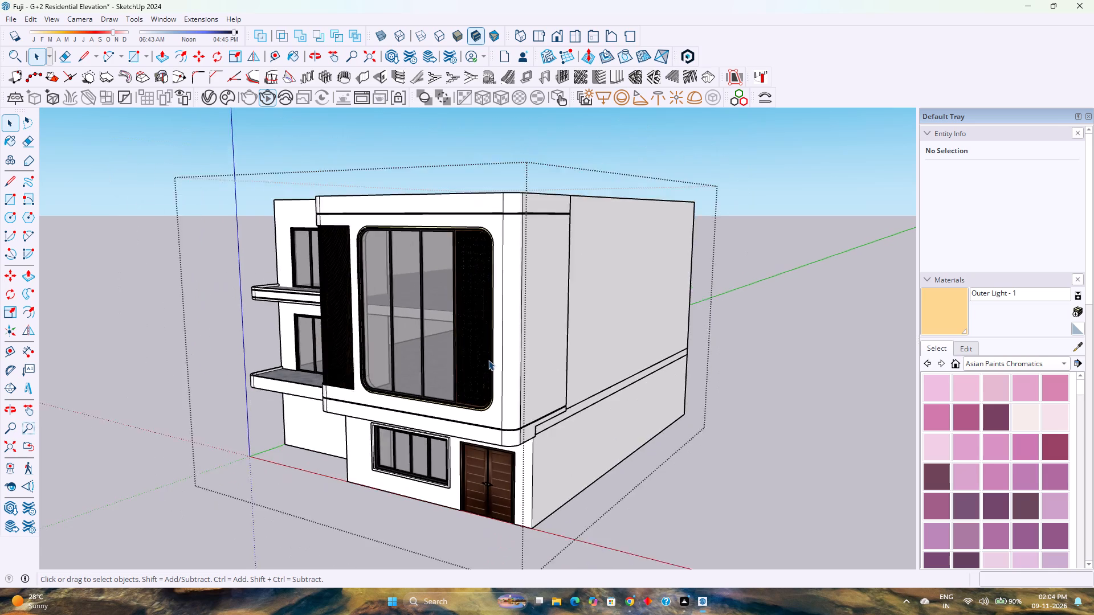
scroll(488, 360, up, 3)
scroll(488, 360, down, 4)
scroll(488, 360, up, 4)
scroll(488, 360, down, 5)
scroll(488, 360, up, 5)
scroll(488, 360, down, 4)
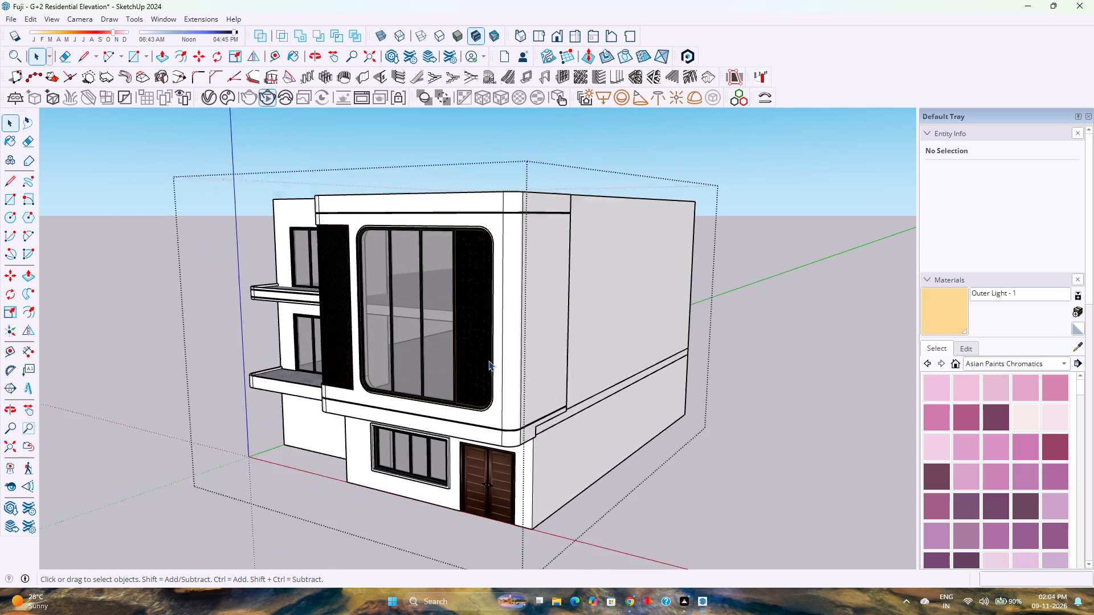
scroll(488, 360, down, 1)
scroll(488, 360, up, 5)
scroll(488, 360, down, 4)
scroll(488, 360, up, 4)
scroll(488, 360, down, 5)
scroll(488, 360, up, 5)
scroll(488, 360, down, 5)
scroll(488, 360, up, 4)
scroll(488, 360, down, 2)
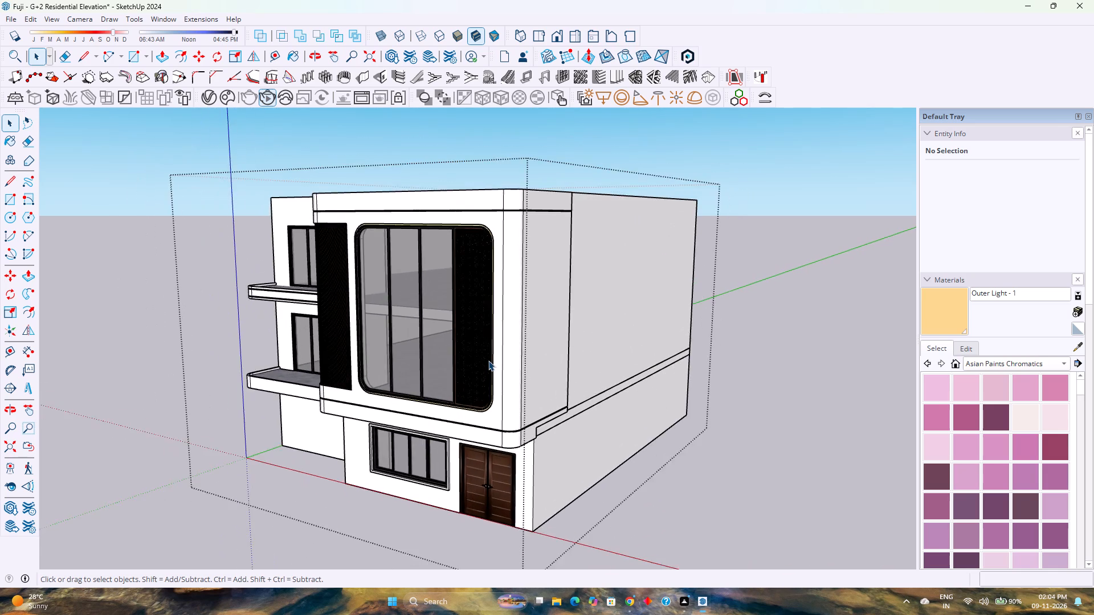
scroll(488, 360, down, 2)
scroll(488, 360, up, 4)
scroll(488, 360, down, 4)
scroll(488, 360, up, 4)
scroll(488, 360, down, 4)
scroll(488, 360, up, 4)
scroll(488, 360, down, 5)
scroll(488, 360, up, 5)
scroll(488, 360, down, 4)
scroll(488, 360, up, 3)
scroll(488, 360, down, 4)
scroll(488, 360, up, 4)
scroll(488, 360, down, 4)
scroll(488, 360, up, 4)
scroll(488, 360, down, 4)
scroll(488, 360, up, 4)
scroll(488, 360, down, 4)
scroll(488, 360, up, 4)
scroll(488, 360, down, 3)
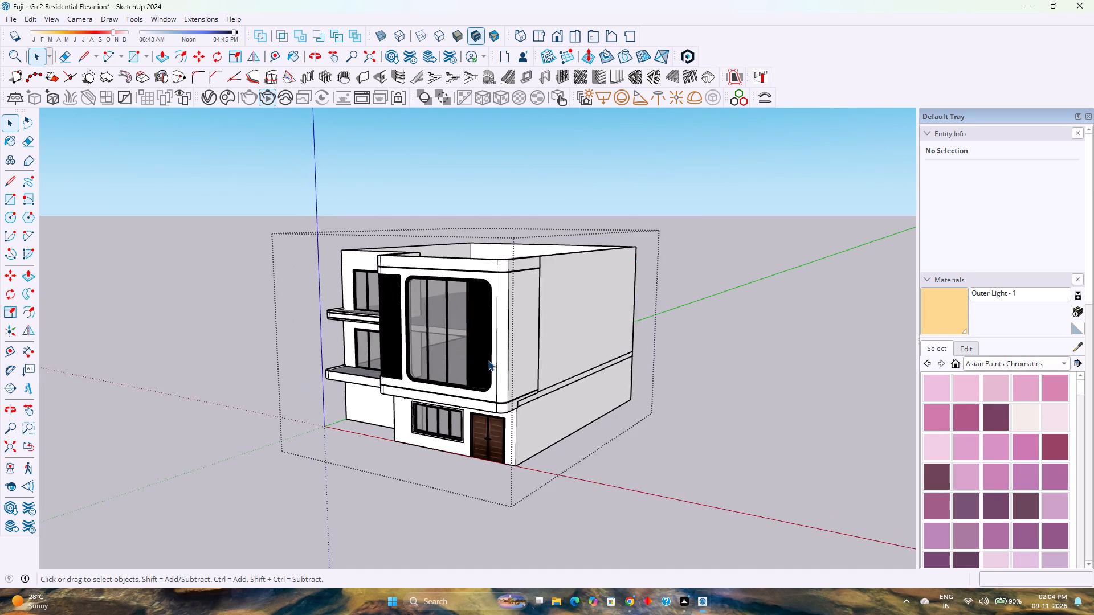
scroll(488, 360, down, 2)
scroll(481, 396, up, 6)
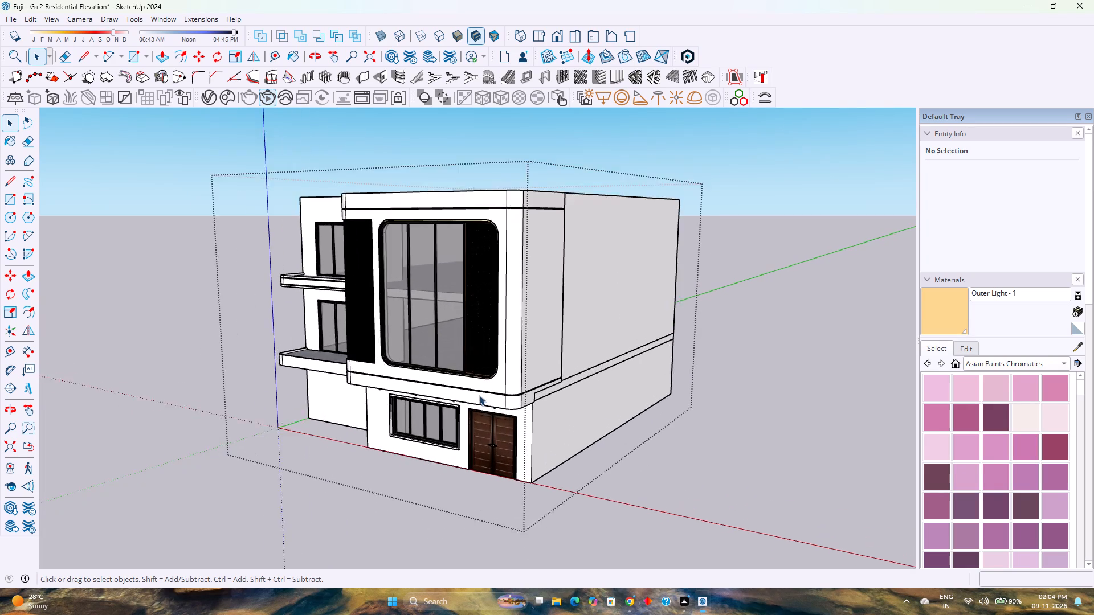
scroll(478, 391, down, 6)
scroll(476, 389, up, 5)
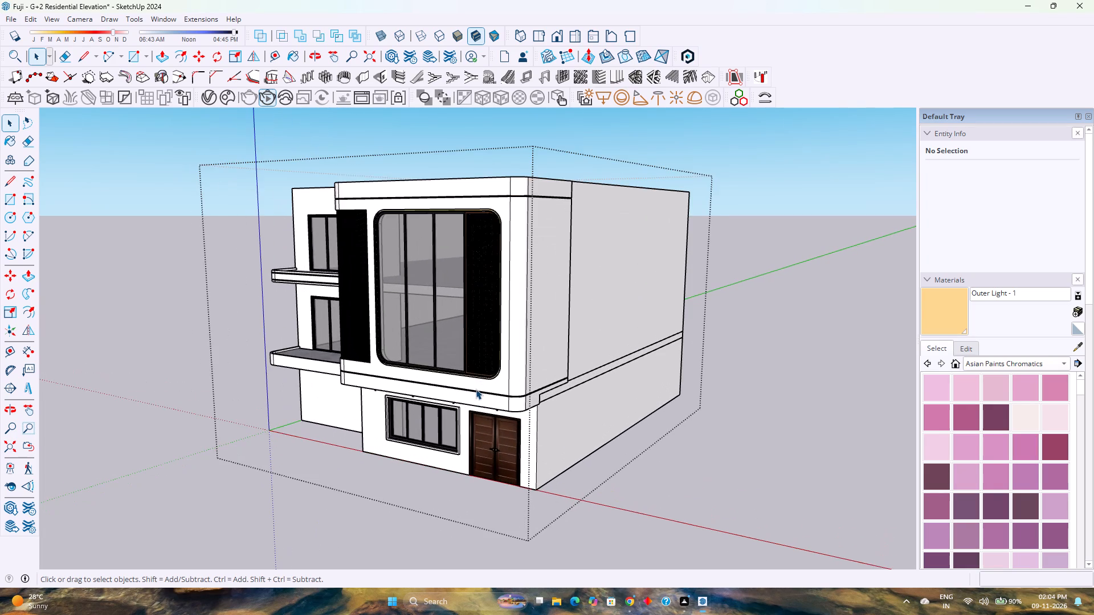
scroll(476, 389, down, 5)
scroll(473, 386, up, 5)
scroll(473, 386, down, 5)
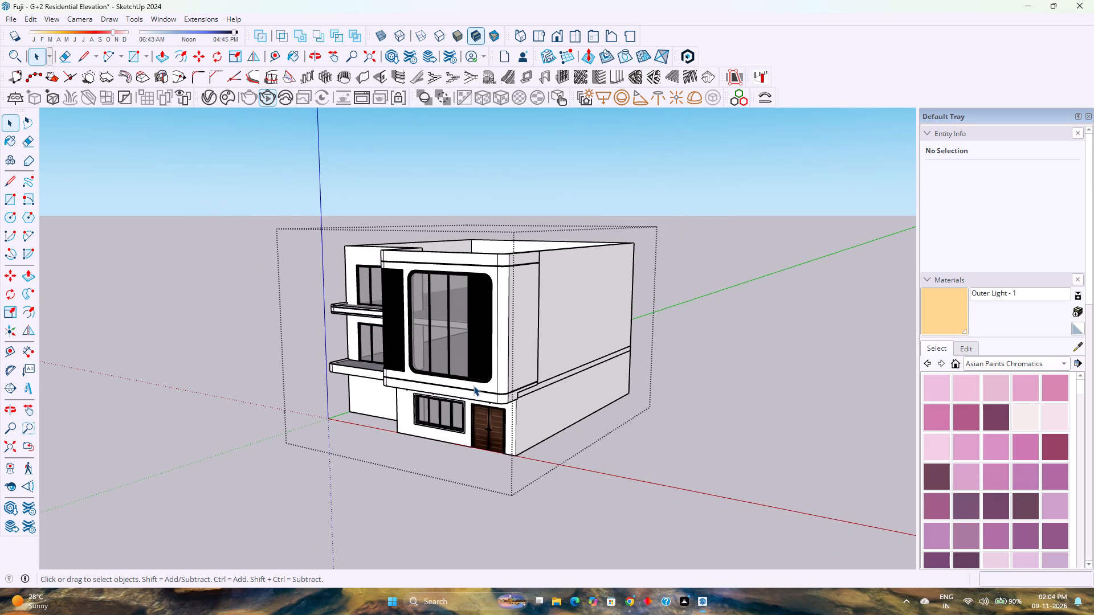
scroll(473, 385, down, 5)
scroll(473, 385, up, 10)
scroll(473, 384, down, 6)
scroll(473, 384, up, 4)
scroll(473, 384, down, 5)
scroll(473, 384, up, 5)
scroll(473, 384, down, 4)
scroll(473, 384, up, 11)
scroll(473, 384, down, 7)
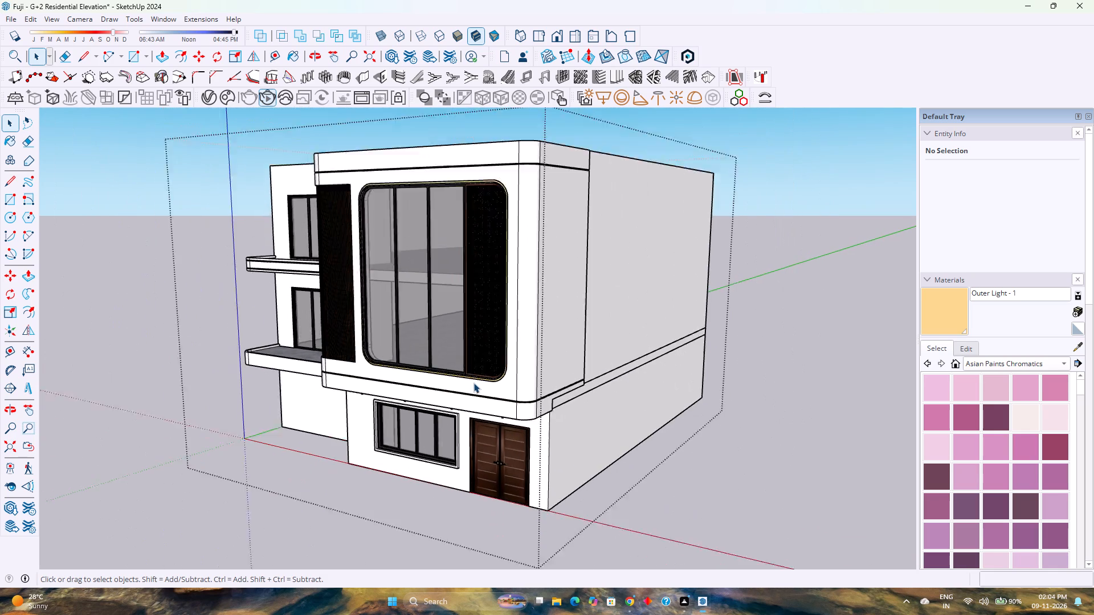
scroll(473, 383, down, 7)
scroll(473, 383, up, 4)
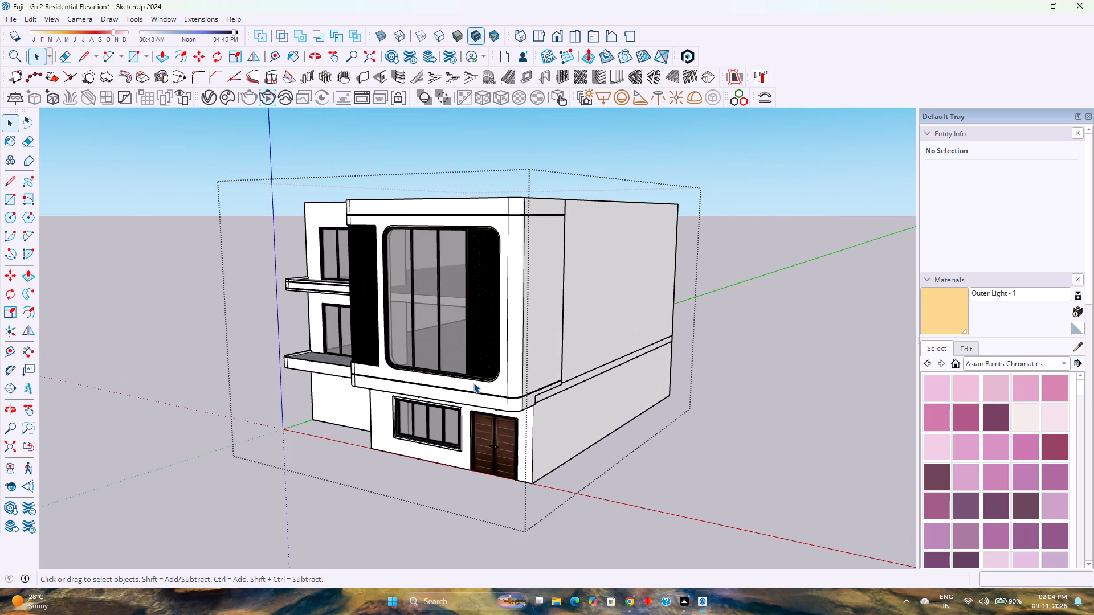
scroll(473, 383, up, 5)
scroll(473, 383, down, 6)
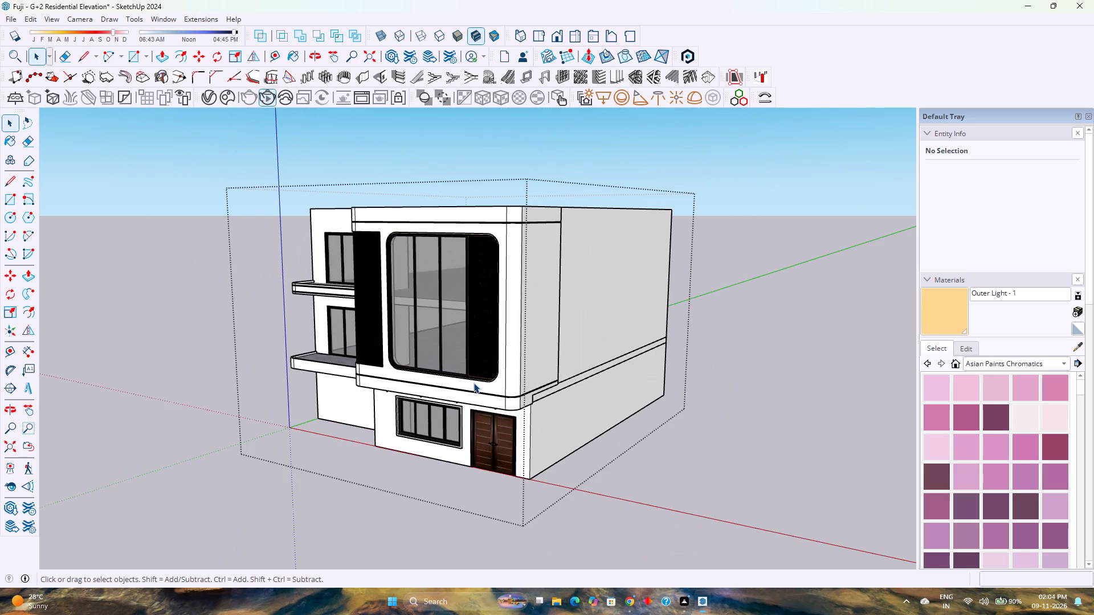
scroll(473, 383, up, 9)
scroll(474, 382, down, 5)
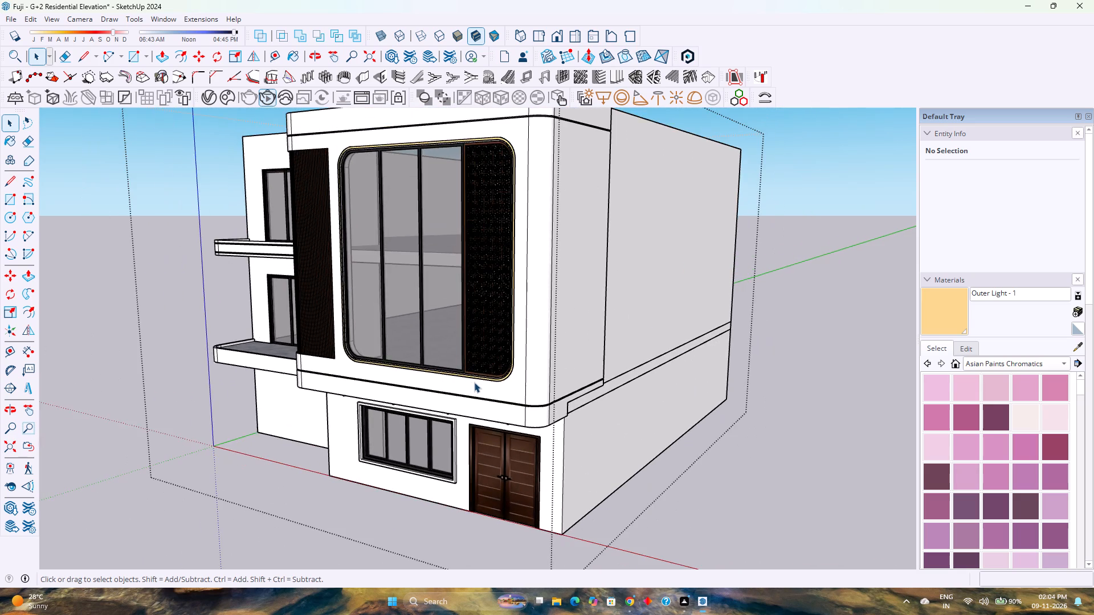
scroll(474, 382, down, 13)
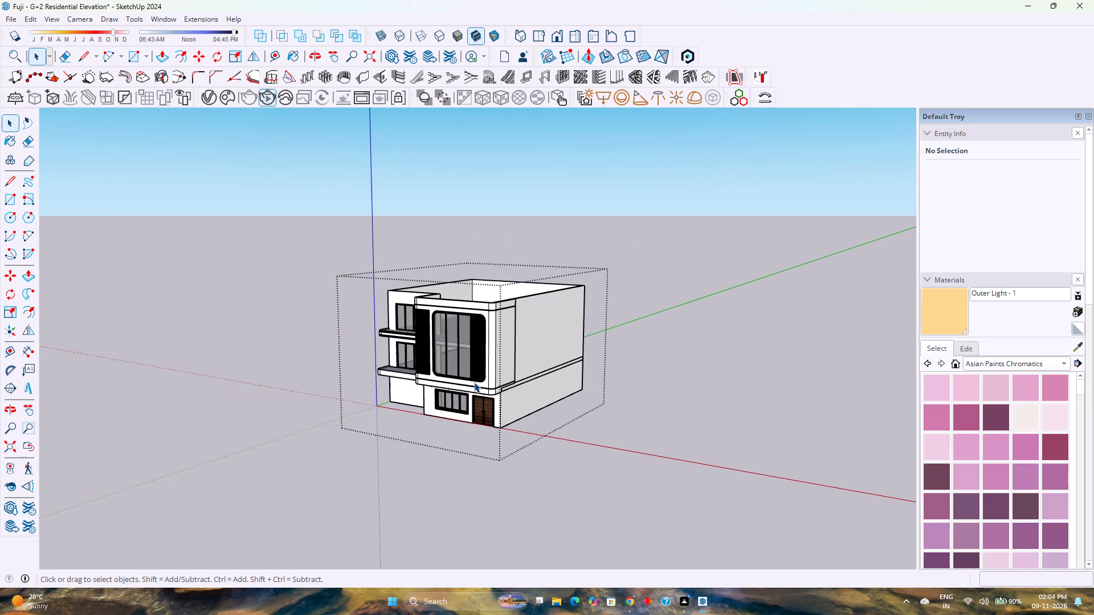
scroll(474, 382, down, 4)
Examine the large front window's lower corner up close, including its patterned lattice screen, yellow border trim and the thin band below.
scroll(474, 382, up, 7)
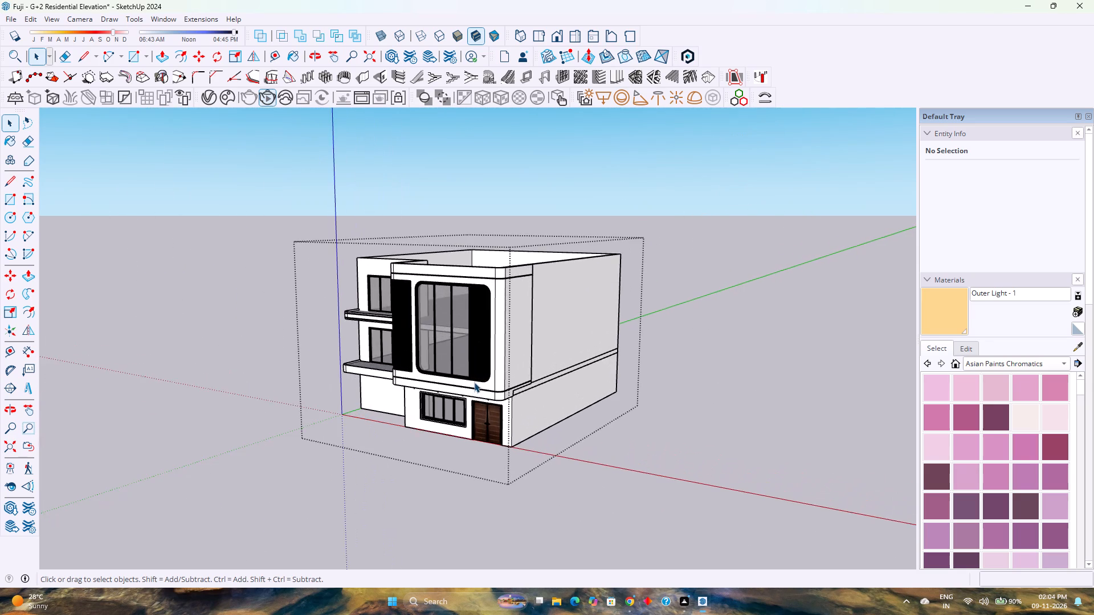
scroll(474, 382, up, 8)
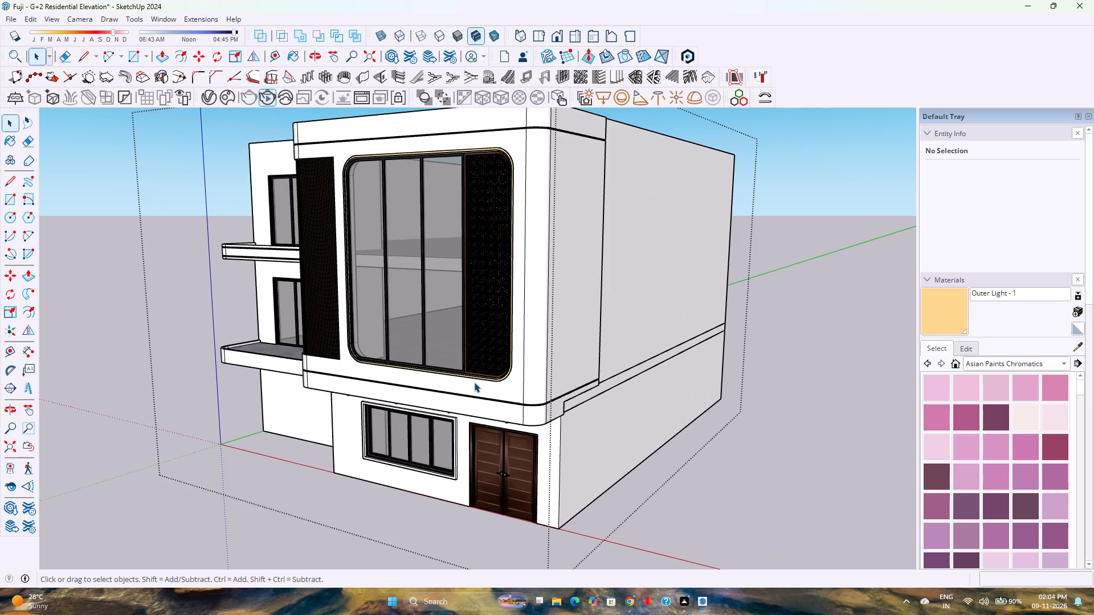
scroll(474, 382, up, 4)
scroll(474, 382, down, 5)
scroll(474, 382, up, 4)
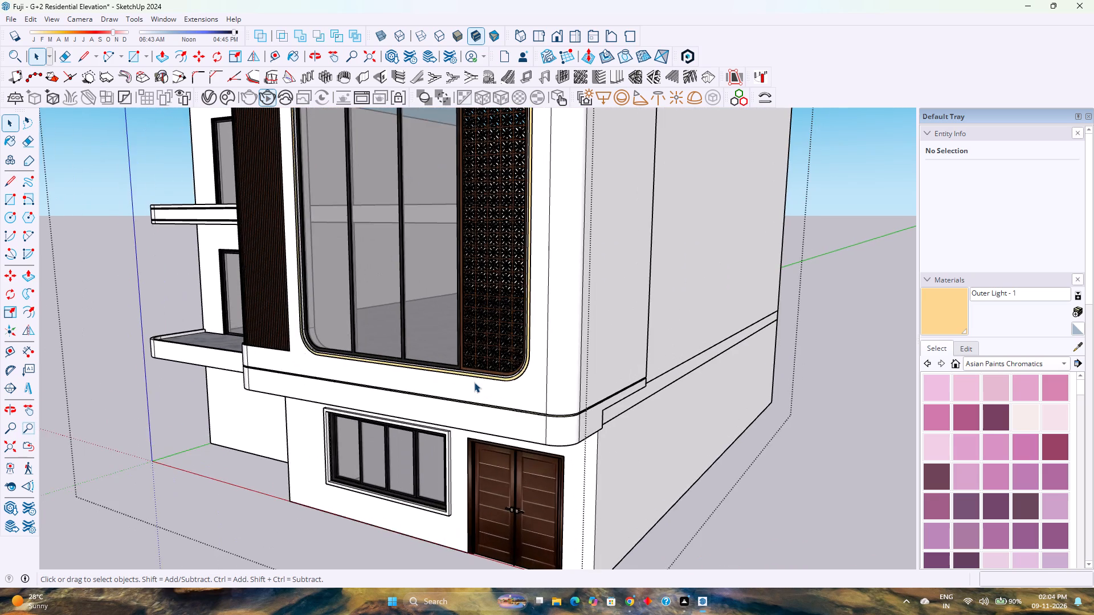
scroll(474, 382, up, 4)
scroll(474, 382, down, 5)
scroll(474, 382, up, 5)
scroll(474, 382, down, 5)
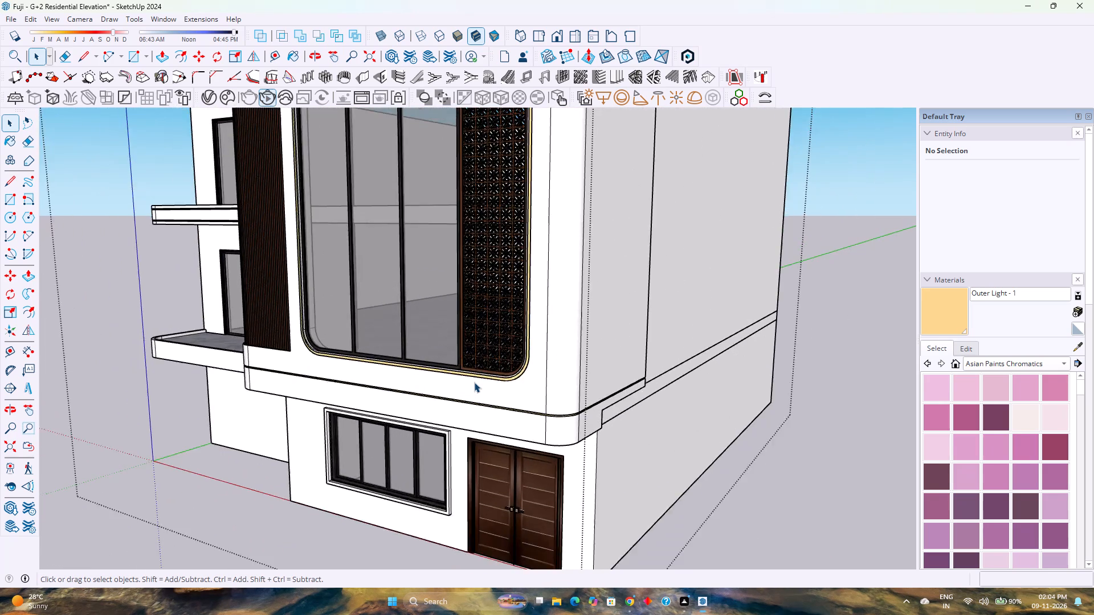
scroll(474, 382, up, 8)
scroll(474, 382, down, 5)
scroll(474, 382, up, 3)
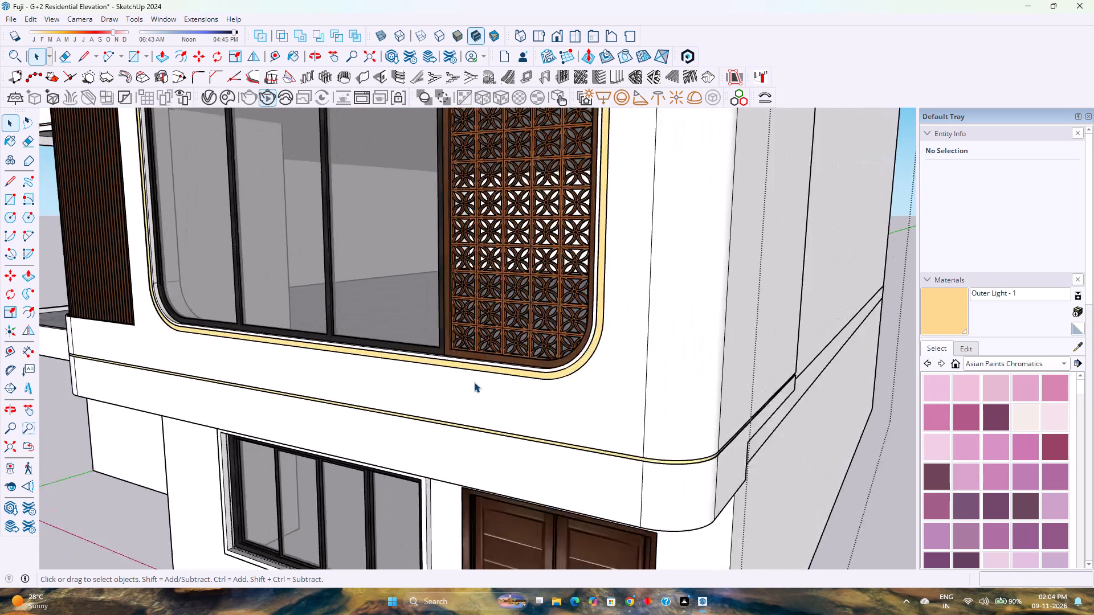
scroll(474, 382, up, 2)
scroll(474, 382, down, 5)
scroll(474, 382, up, 7)
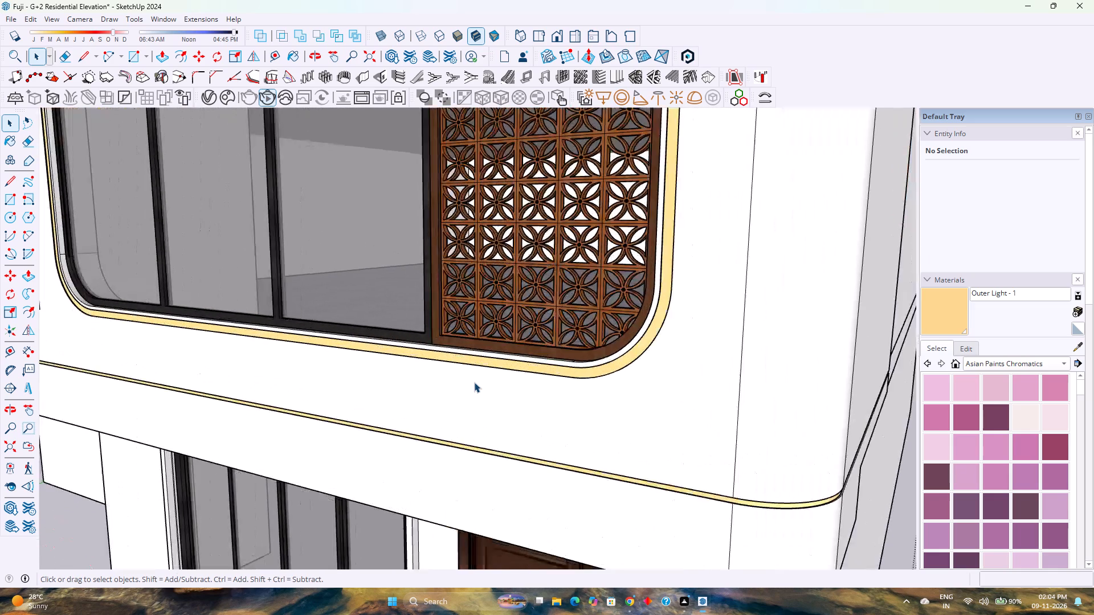
scroll(474, 382, up, 2)
scroll(474, 382, down, 6)
scroll(474, 382, up, 6)
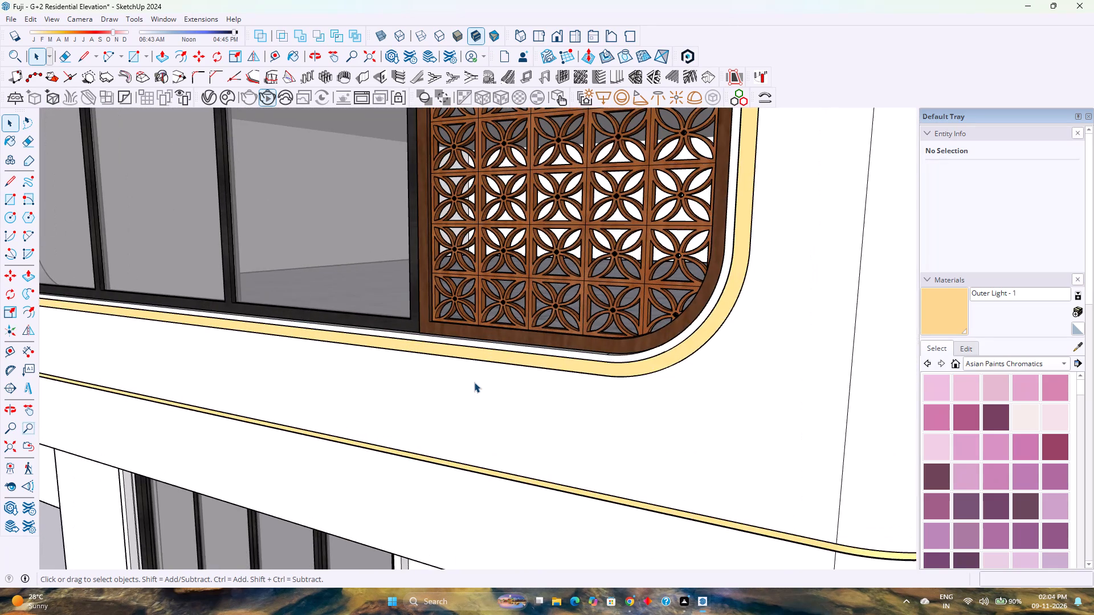
scroll(474, 382, up, 4)
scroll(474, 382, down, 11)
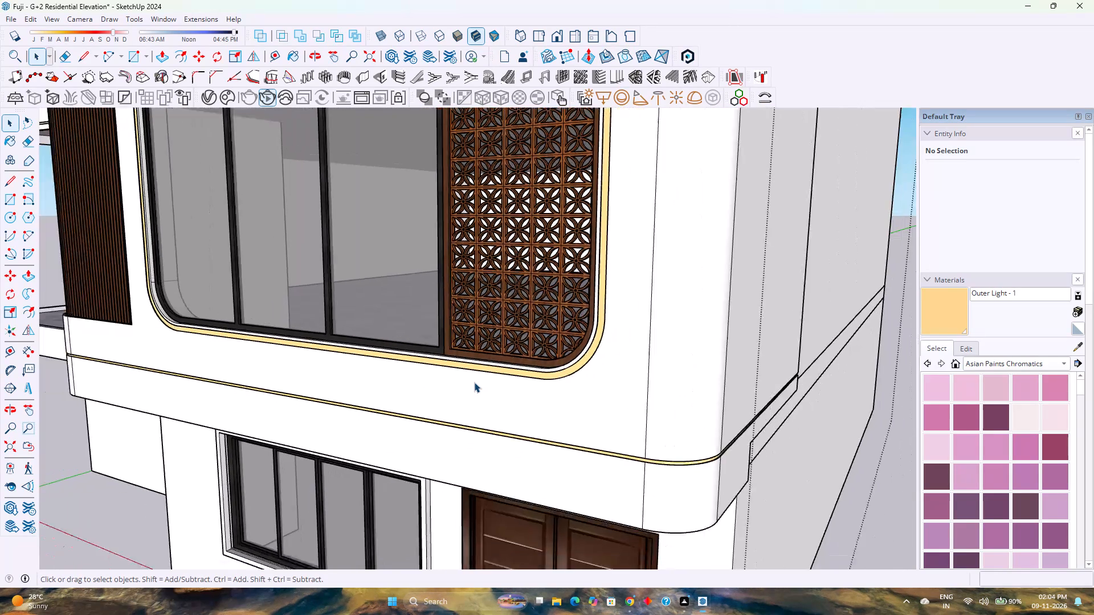
Examine the yellow trim around the large front window and the thin band below it, both close up and from farther back.
scroll(474, 382, down, 7)
scroll(474, 382, up, 4)
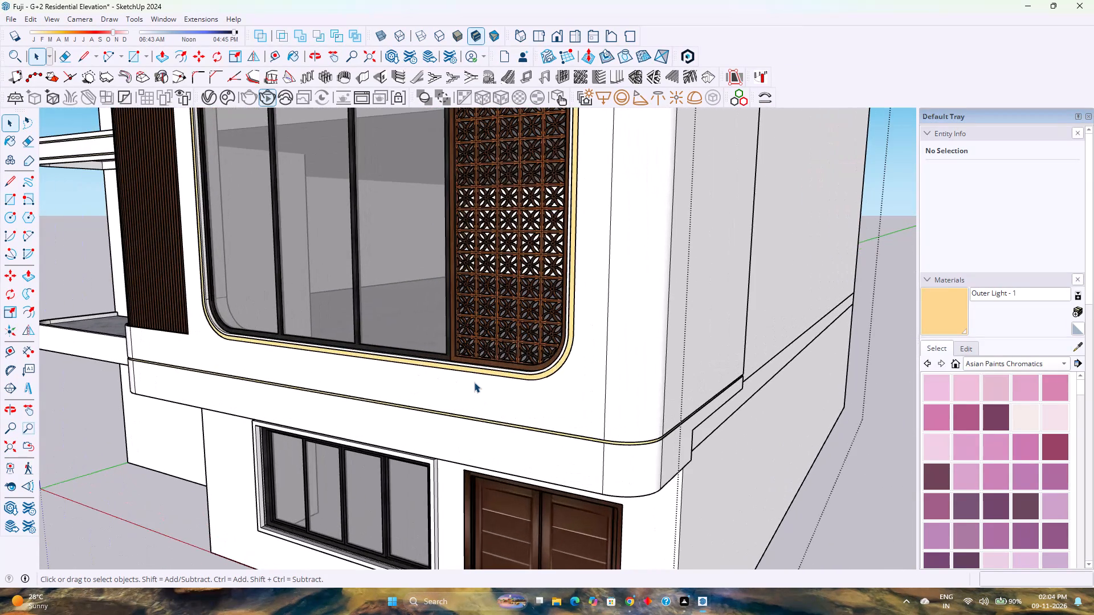
scroll(474, 382, up, 4)
scroll(474, 382, down, 9)
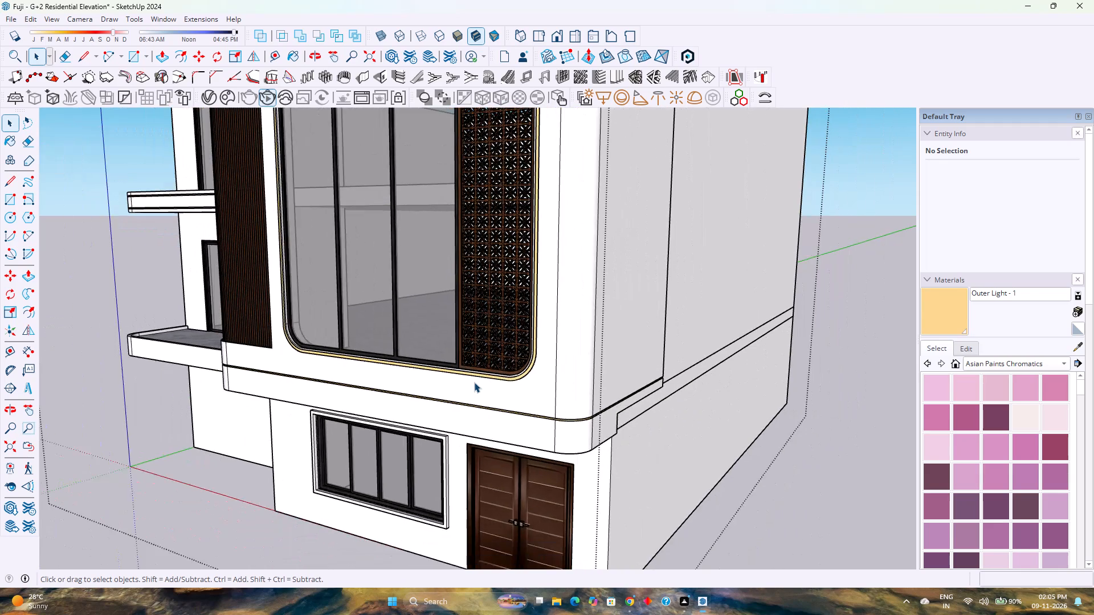
scroll(474, 382, down, 7)
scroll(474, 382, up, 5)
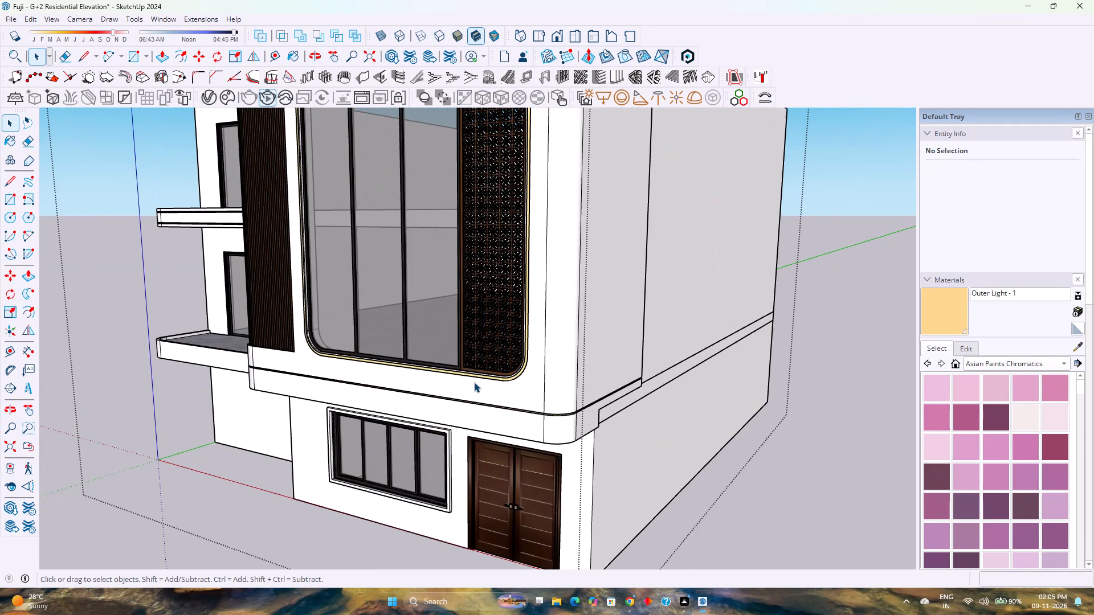
scroll(474, 382, down, 5)
scroll(474, 382, up, 5)
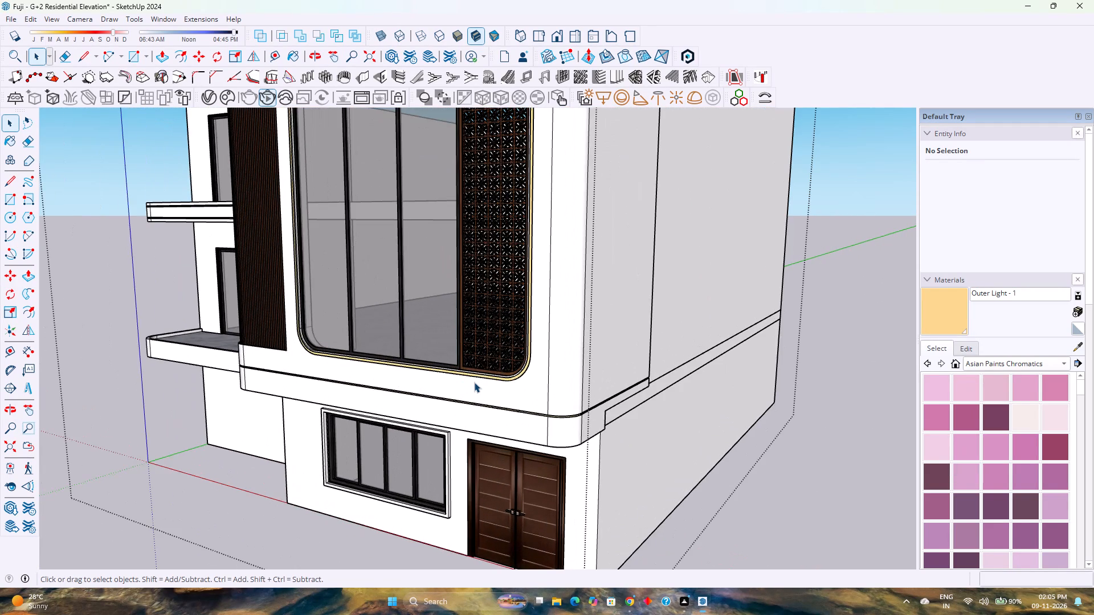
scroll(474, 382, up, 4)
scroll(474, 382, down, 5)
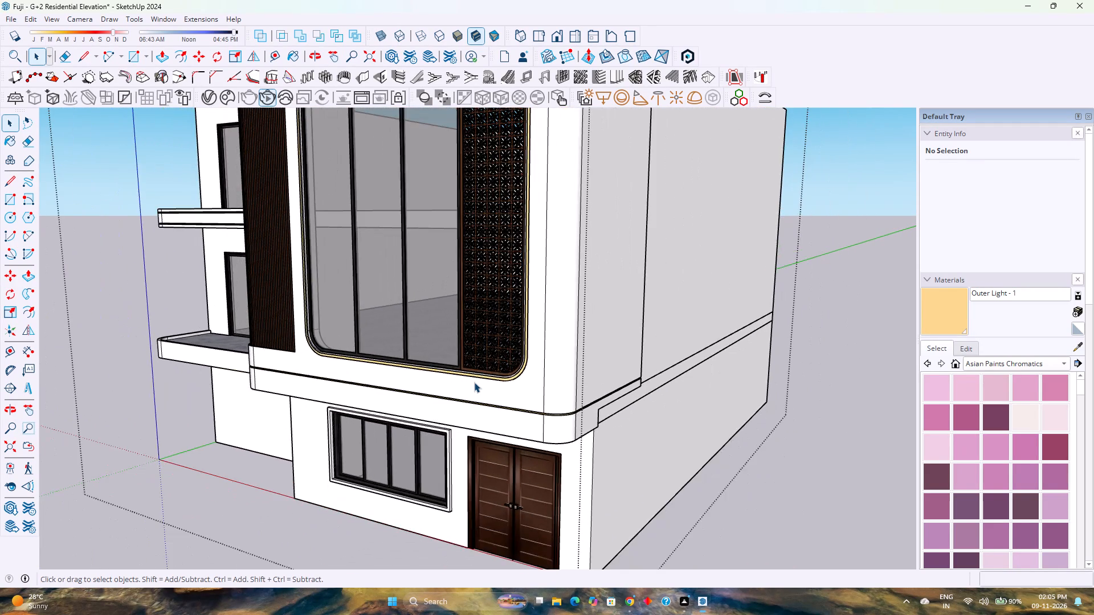
scroll(474, 382, up, 9)
scroll(474, 382, down, 4)
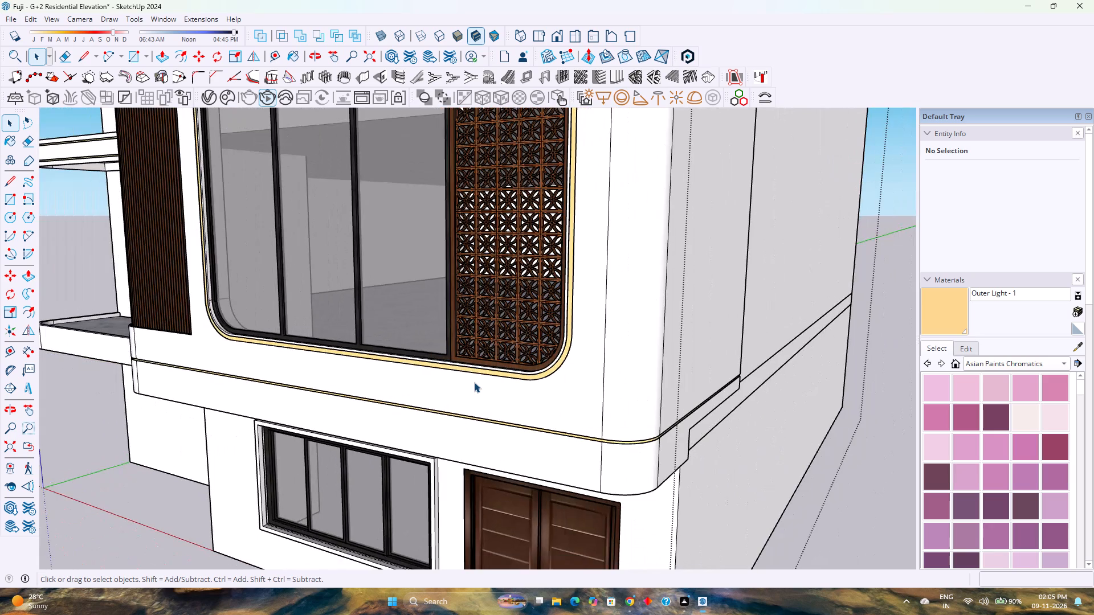
scroll(474, 382, down, 6)
scroll(474, 382, up, 18)
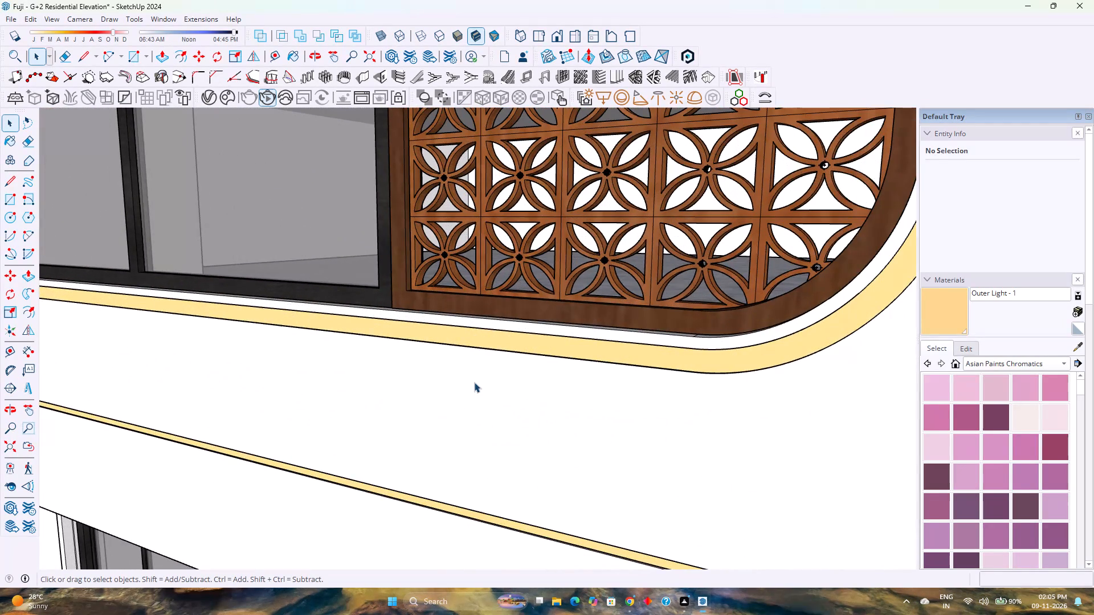
scroll(474, 382, up, 4)
scroll(474, 382, down, 5)
scroll(474, 382, up, 5)
scroll(474, 382, down, 5)
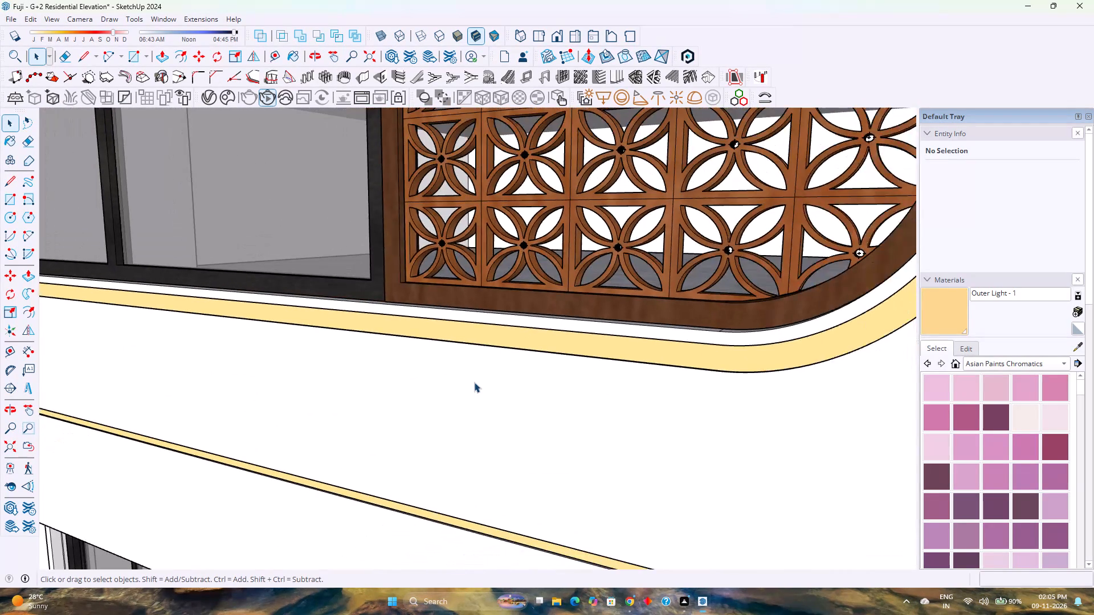
scroll(474, 382, down, 4)
scroll(474, 382, up, 3)
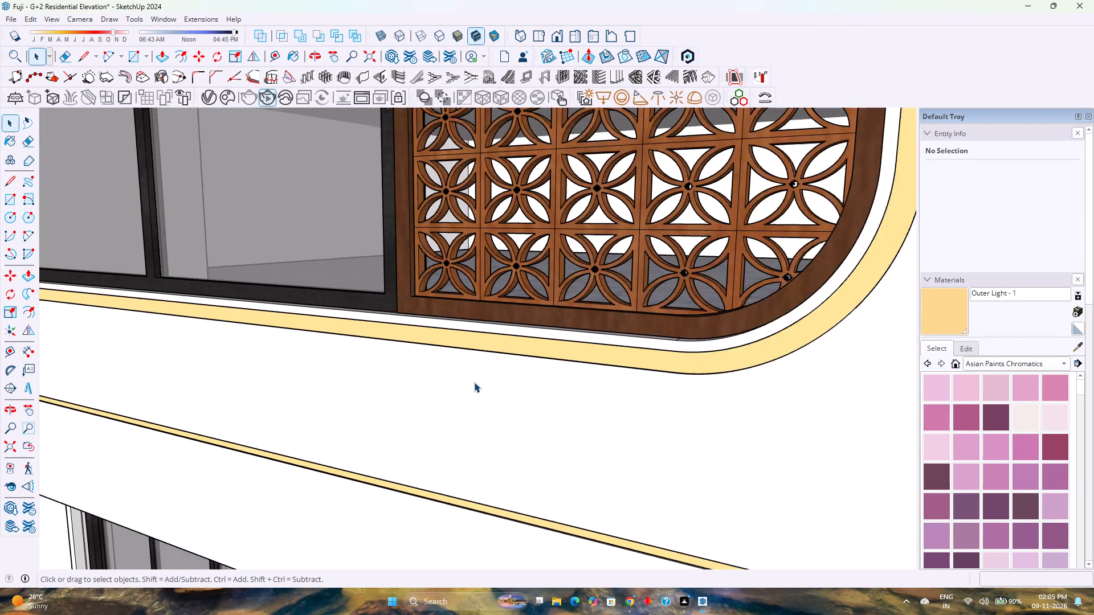
scroll(474, 382, up, 2)
scroll(474, 382, down, 14)
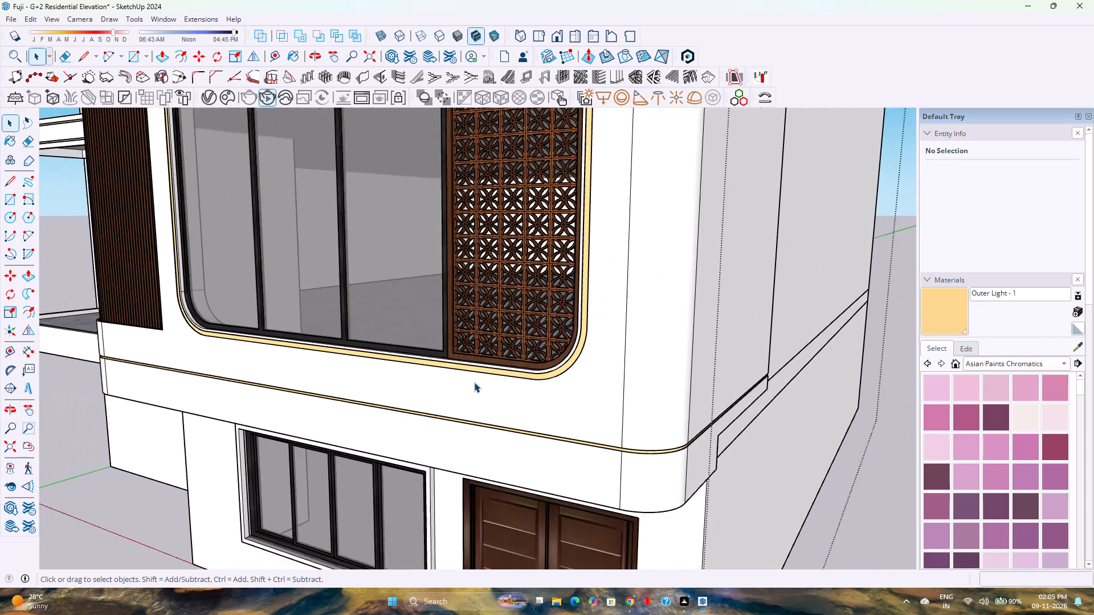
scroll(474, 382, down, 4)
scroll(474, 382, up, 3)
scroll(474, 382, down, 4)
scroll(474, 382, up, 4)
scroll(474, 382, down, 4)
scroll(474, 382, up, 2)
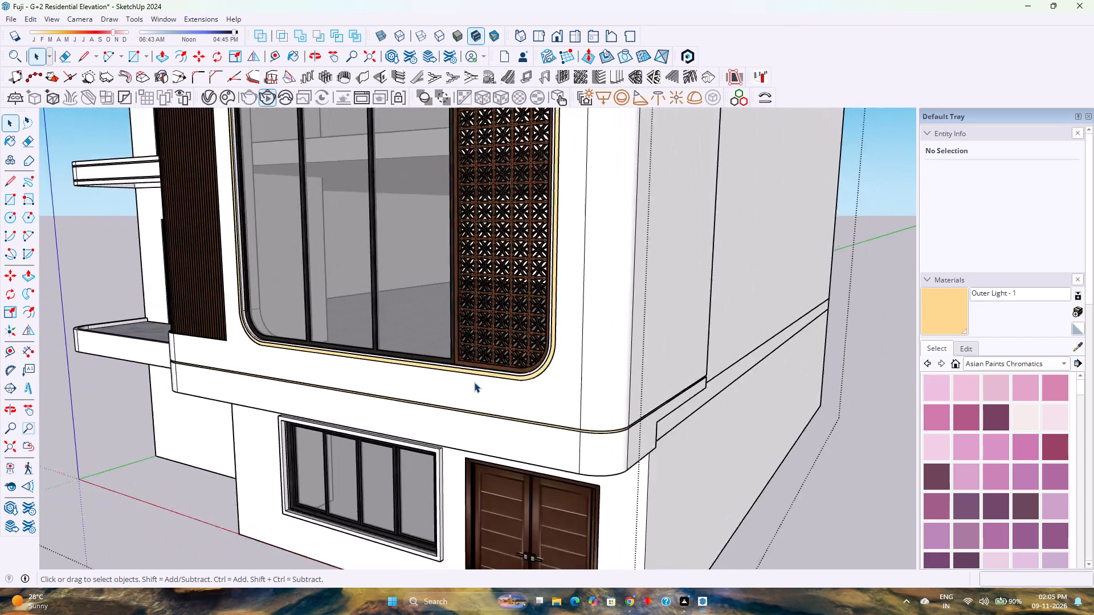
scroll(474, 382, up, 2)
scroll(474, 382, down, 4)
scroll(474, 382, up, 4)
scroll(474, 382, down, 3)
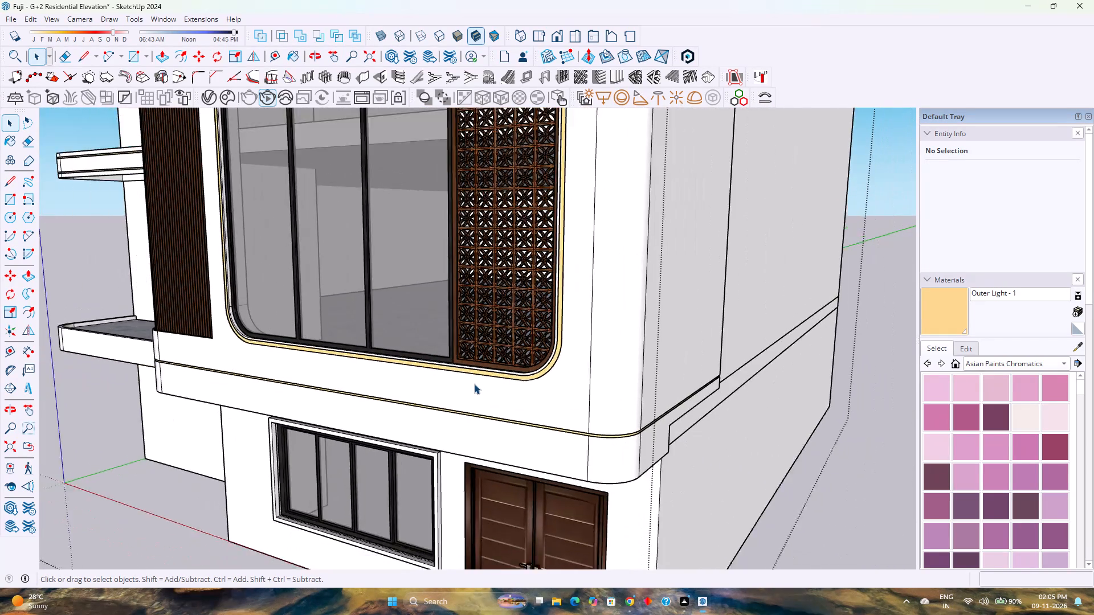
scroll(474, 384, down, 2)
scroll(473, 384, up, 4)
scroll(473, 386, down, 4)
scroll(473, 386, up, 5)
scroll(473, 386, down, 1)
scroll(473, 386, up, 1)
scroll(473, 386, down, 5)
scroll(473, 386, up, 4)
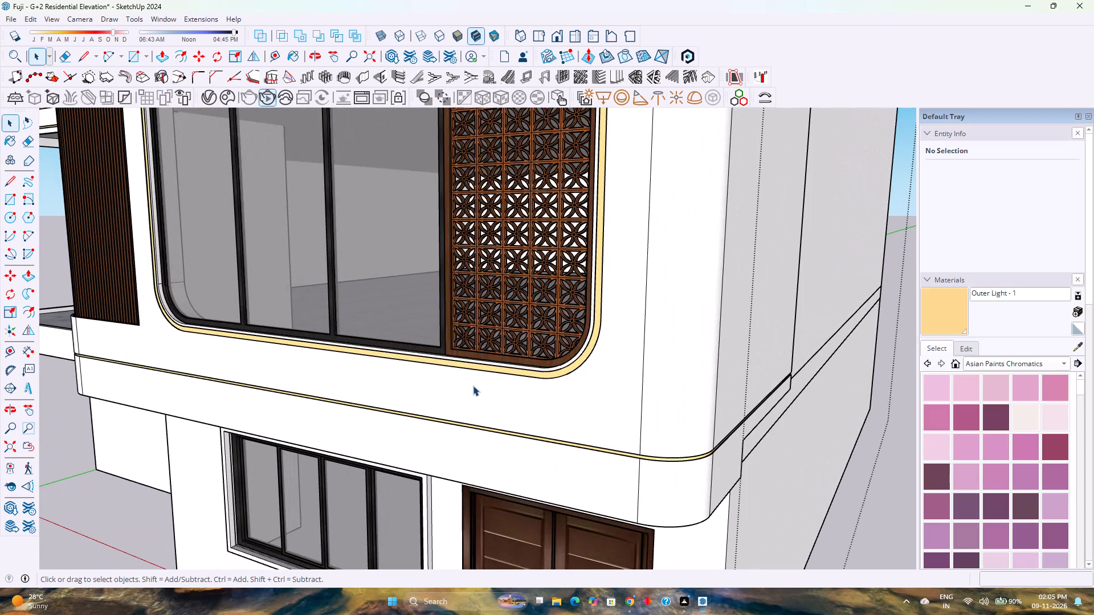
Select the upper-floors group inside the main building group.
right_click(473, 386)
click(390, 403)
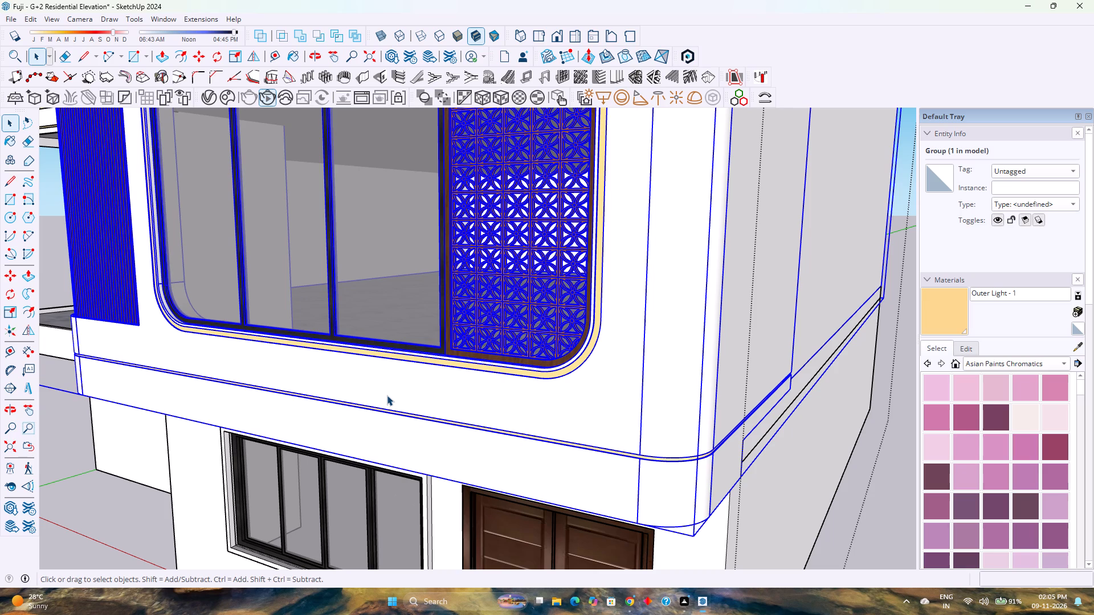
Review the extent of the selected upper-floors group against the ground floor and the whole building from farther back.
scroll(363, 304, down, 7)
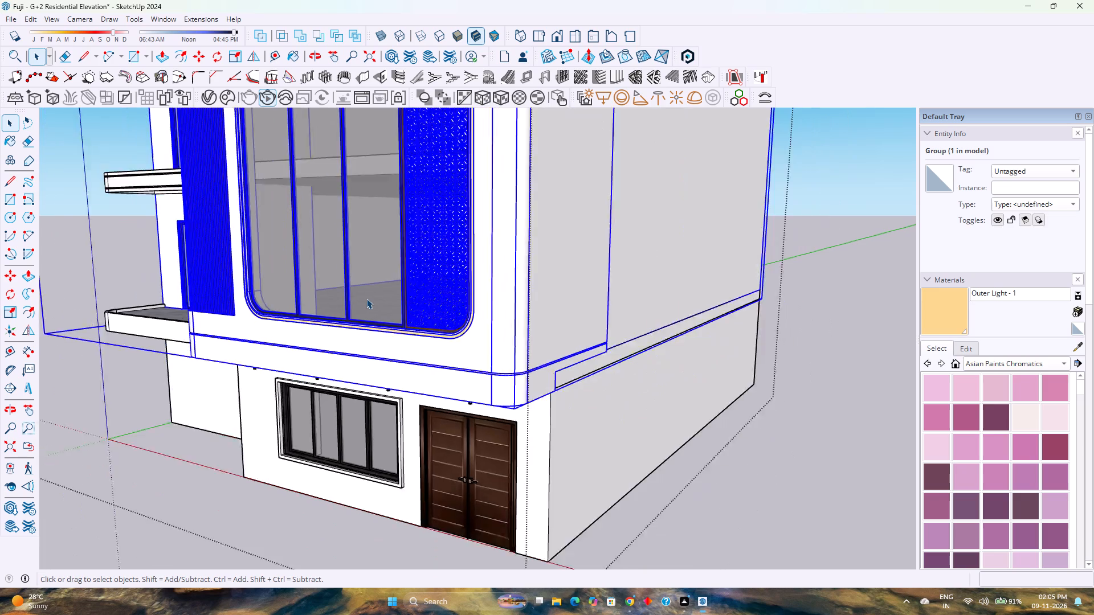
scroll(366, 298, down, 5)
scroll(367, 297, up, 2)
scroll(368, 296, down, 4)
scroll(372, 296, up, 5)
scroll(372, 292, down, 5)
scroll(372, 292, up, 4)
scroll(372, 292, down, 5)
scroll(367, 292, up, 3)
scroll(366, 293, down, 1)
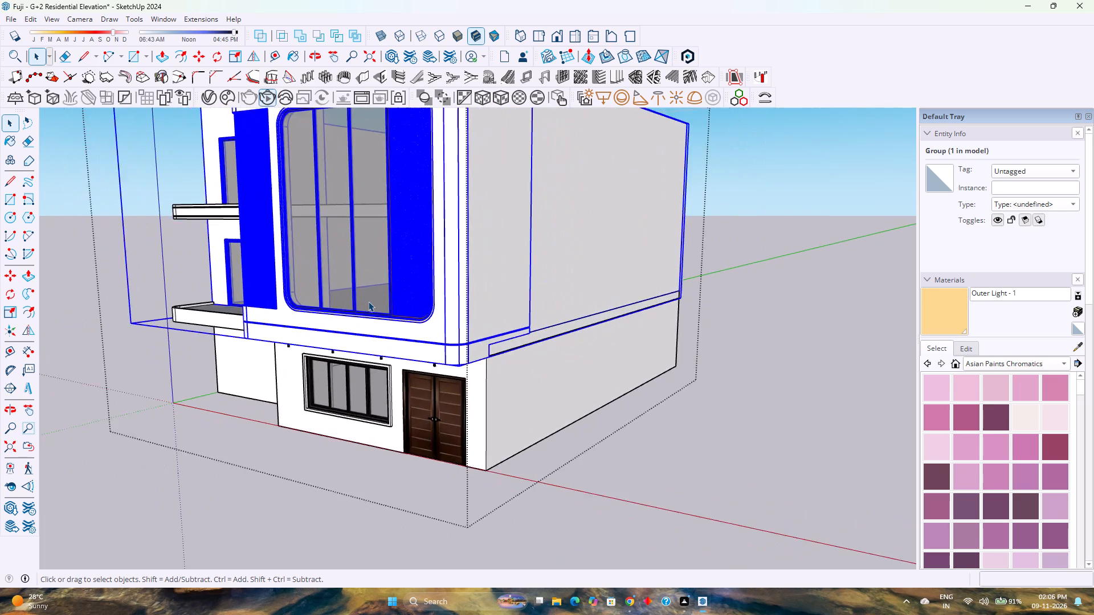
scroll(368, 301, up, 4)
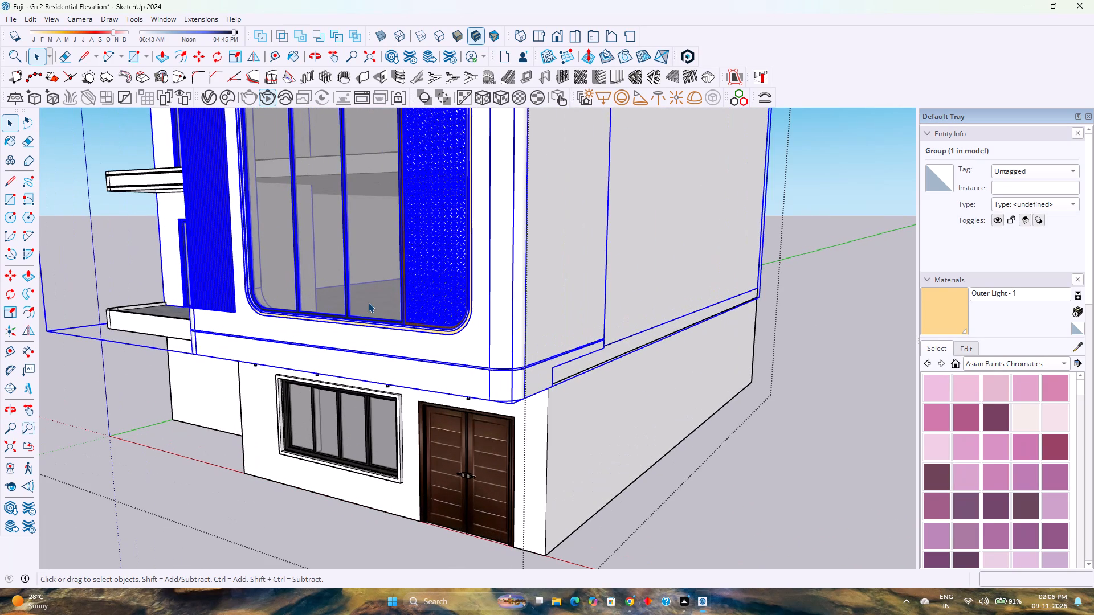
scroll(368, 302, down, 2)
scroll(368, 302, up, 2)
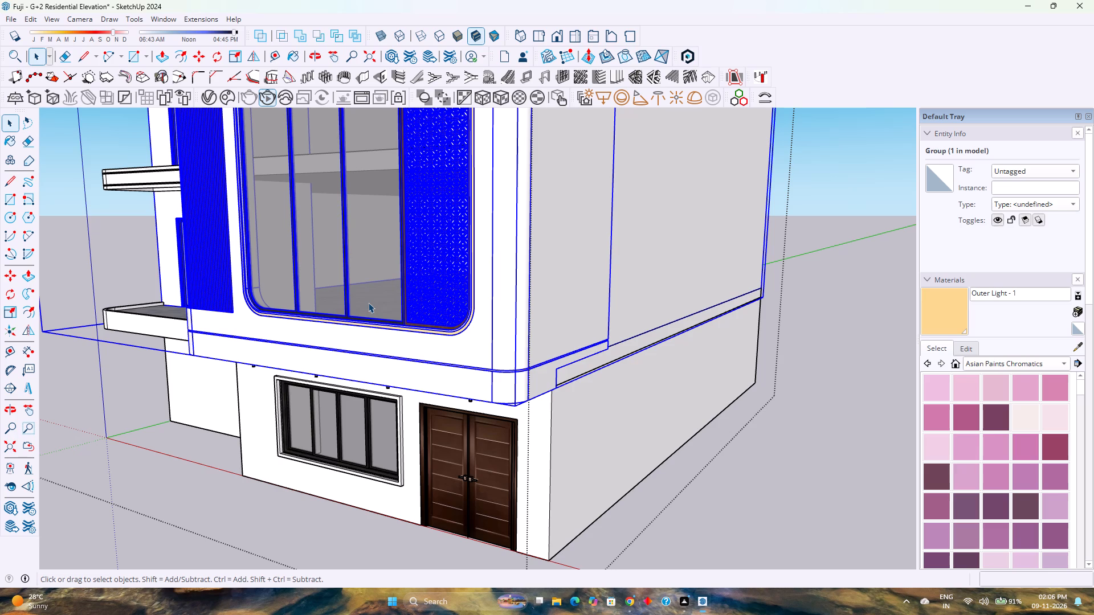
scroll(391, 256, down, 5)
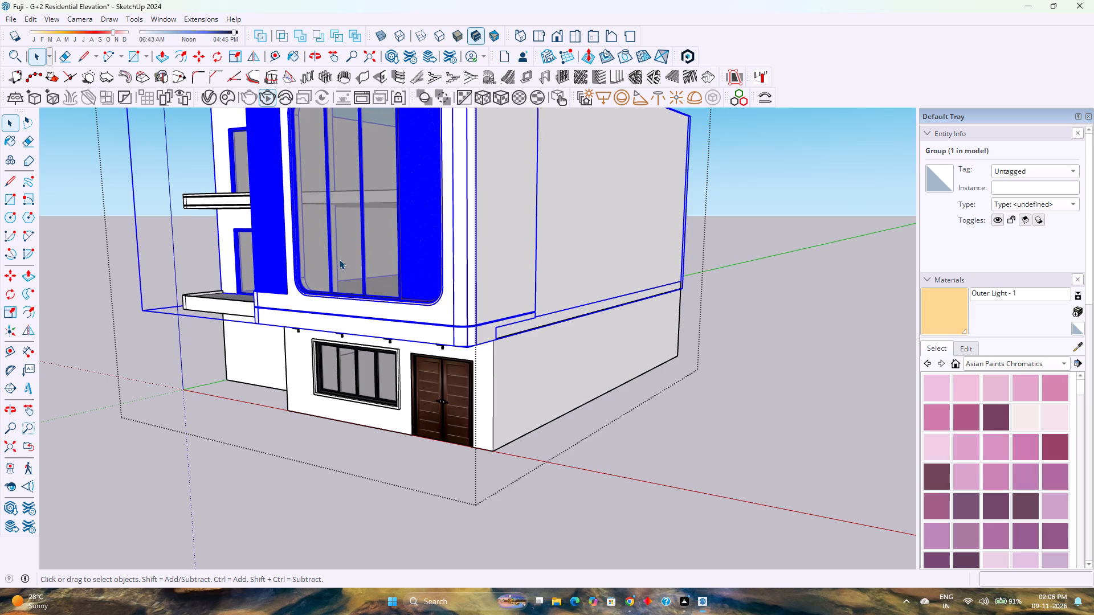
scroll(329, 269, down, 9)
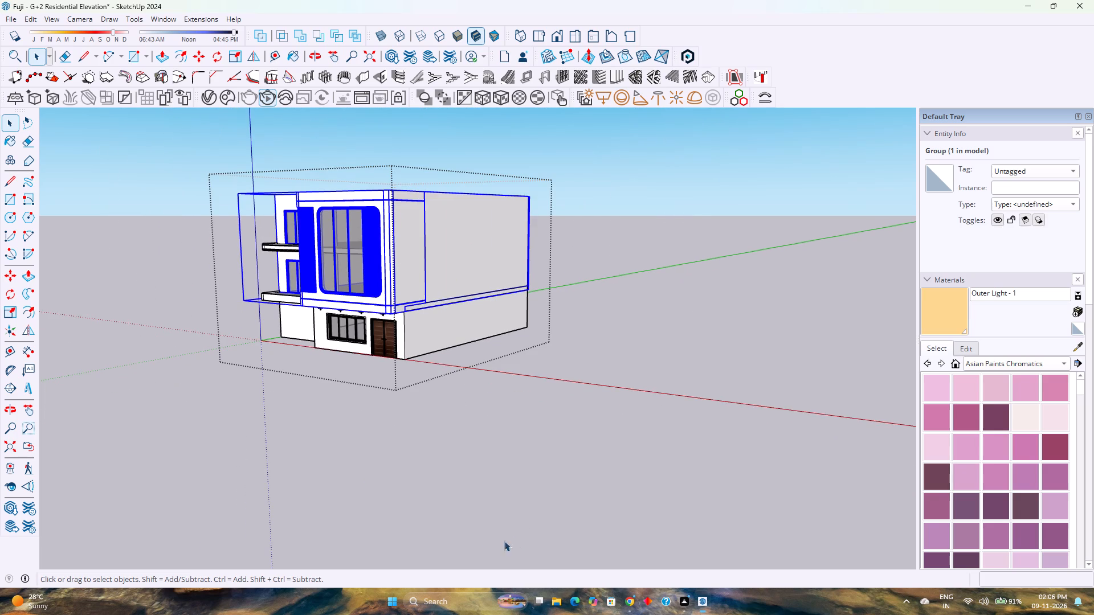
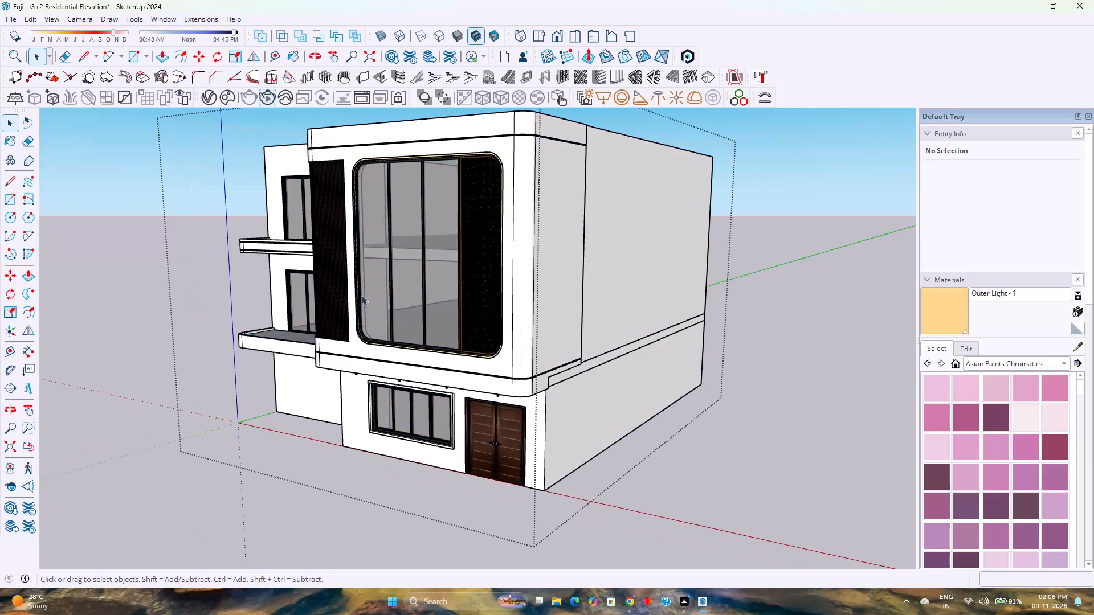
Examine the lower edge of the large front window and the band above the ground-floor window and entrance door.
scroll(396, 334, down, 2)
scroll(397, 337, up, 3)
scroll(397, 338, down, 2)
scroll(397, 341, up, 3)
scroll(397, 345, down, 3)
scroll(397, 346, up, 4)
scroll(397, 346, down, 4)
scroll(397, 347, up, 4)
scroll(397, 347, down, 4)
scroll(397, 347, up, 4)
scroll(397, 347, down, 2)
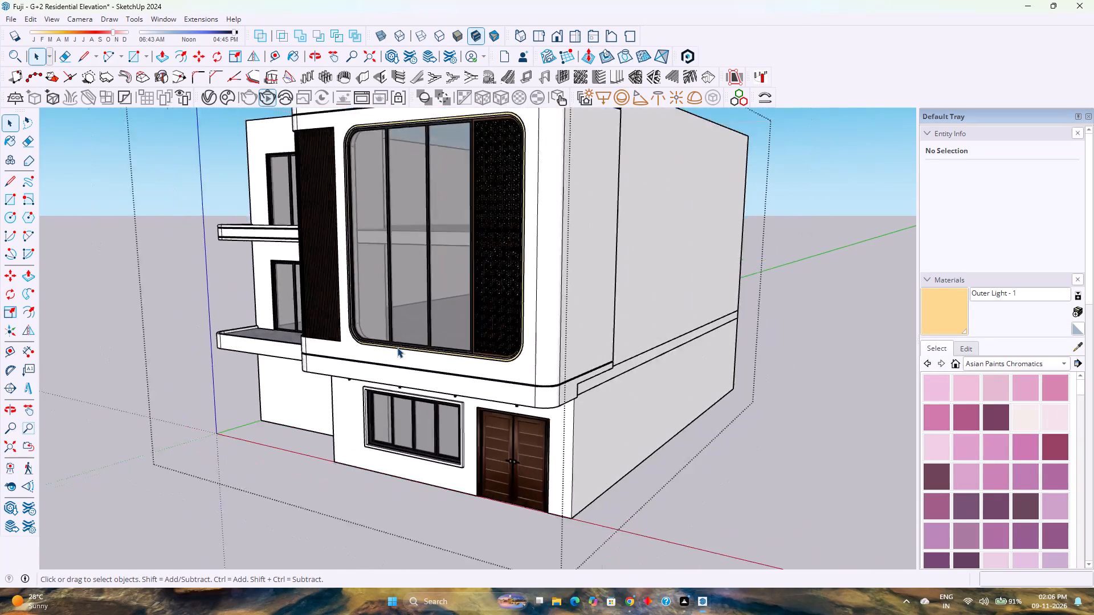
scroll(397, 347, down, 2)
scroll(397, 347, up, 4)
scroll(397, 347, down, 4)
scroll(395, 351, up, 4)
scroll(391, 351, down, 2)
scroll(390, 352, up, 5)
scroll(390, 352, down, 3)
scroll(390, 352, up, 3)
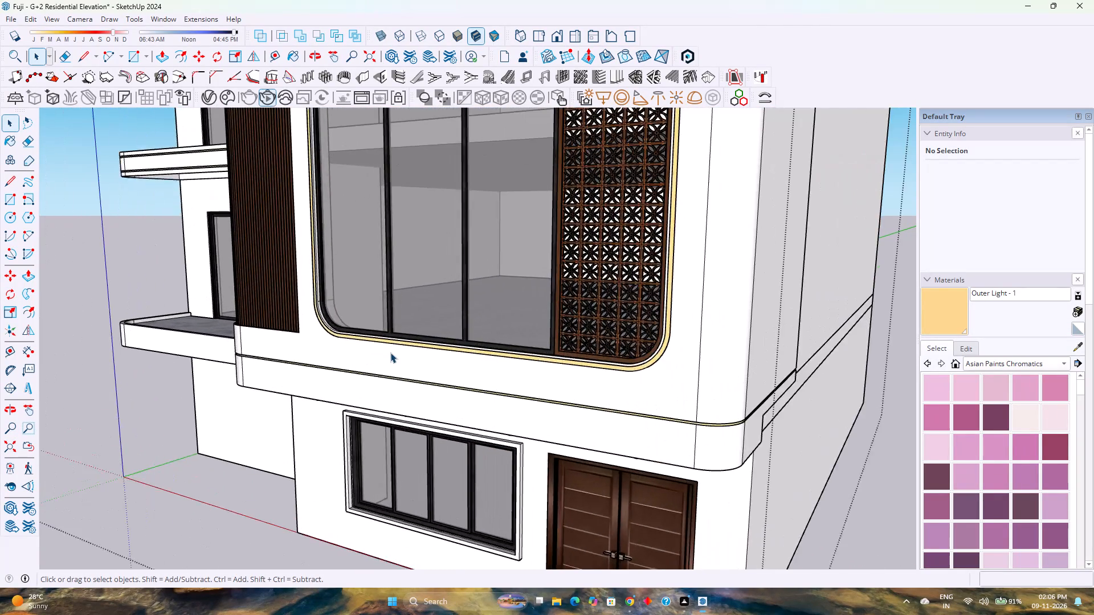
scroll(390, 352, down, 2)
scroll(390, 352, up, 2)
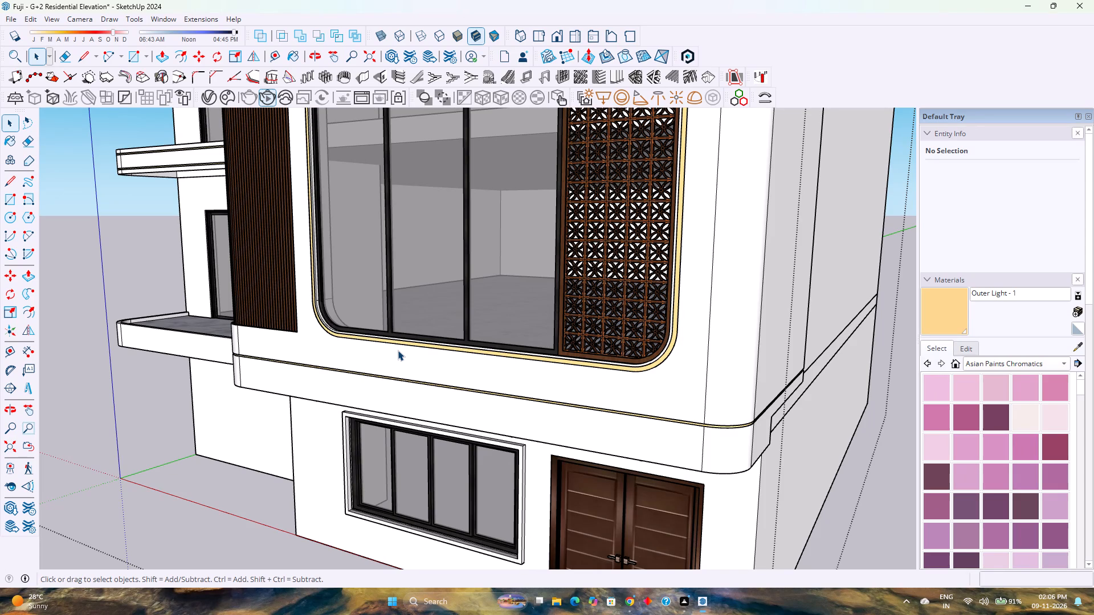
Review the whole building's massing from farther back and from a lower viewing angle.
scroll(375, 292, down, 8)
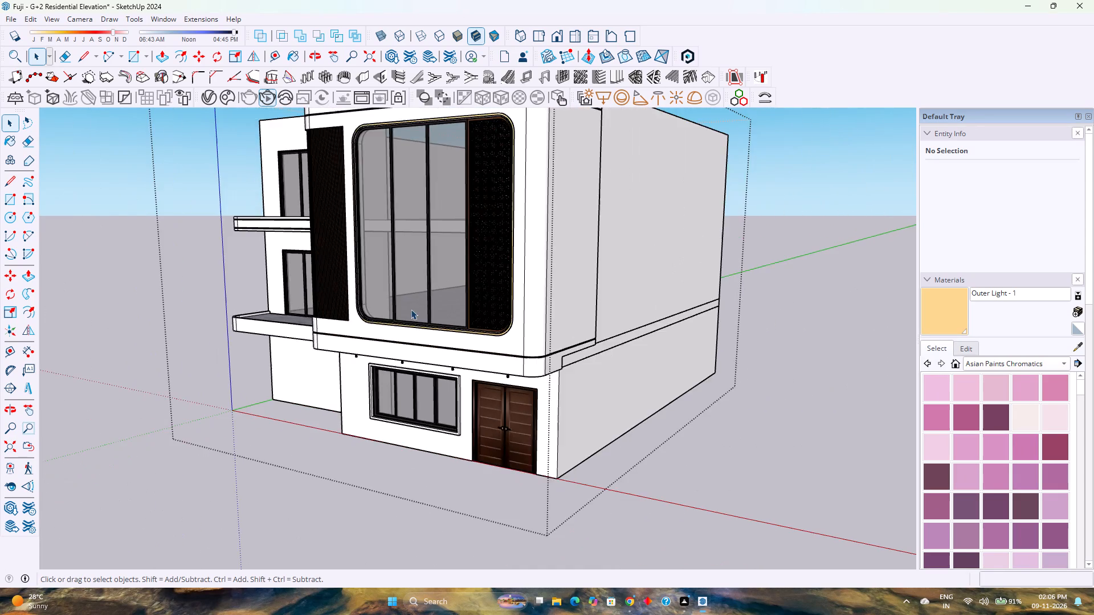
scroll(420, 307, up, 3)
scroll(420, 307, down, 6)
scroll(419, 307, up, 6)
scroll(417, 309, down, 10)
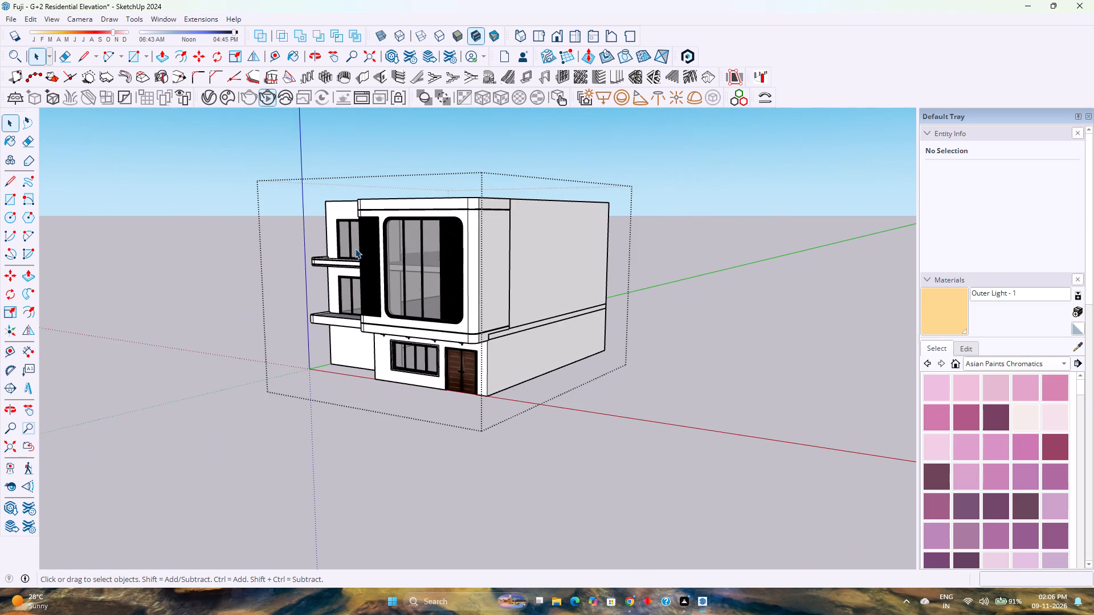
scroll(351, 247, up, 2)
middle_drag(351, 247, 333, 228)
middle_click(333, 228)
scroll(333, 228, down, 4)
scroll(333, 228, up, 3)
scroll(333, 228, down, 3)
scroll(333, 228, up, 4)
scroll(333, 228, down, 5)
scroll(333, 228, up, 4)
scroll(333, 228, down, 3)
scroll(333, 228, up, 3)
scroll(333, 228, down, 3)
scroll(333, 228, up, 3)
scroll(333, 228, down, 4)
scroll(333, 228, up, 4)
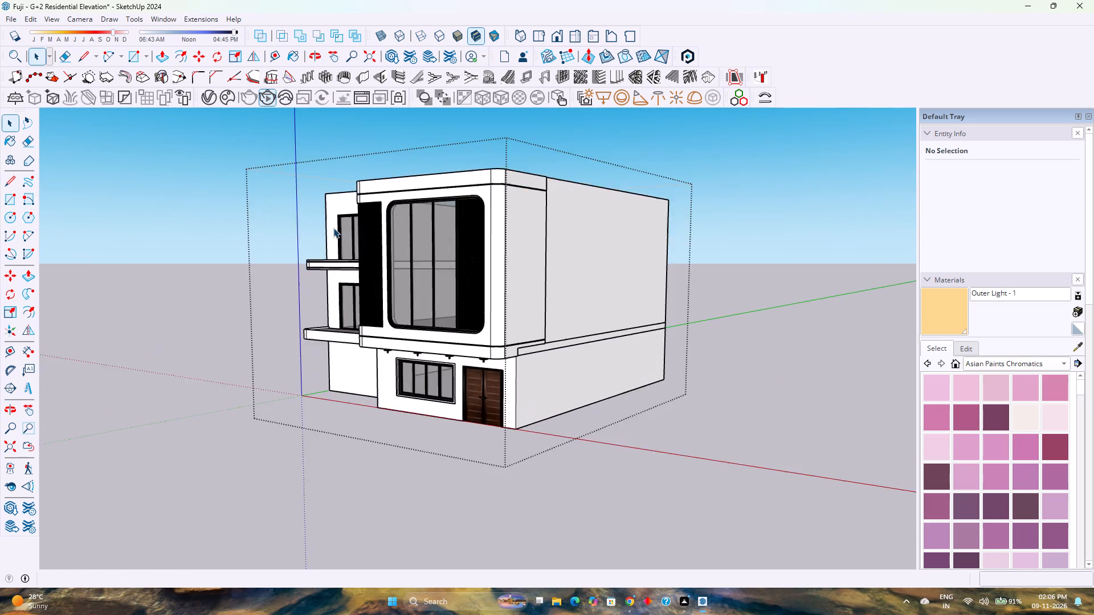
scroll(333, 228, down, 4)
scroll(333, 228, up, 4)
scroll(333, 228, down, 4)
scroll(333, 228, up, 4)
scroll(333, 228, down, 3)
scroll(333, 228, up, 3)
scroll(333, 228, down, 3)
scroll(333, 228, up, 3)
scroll(333, 228, down, 4)
scroll(333, 228, up, 3)
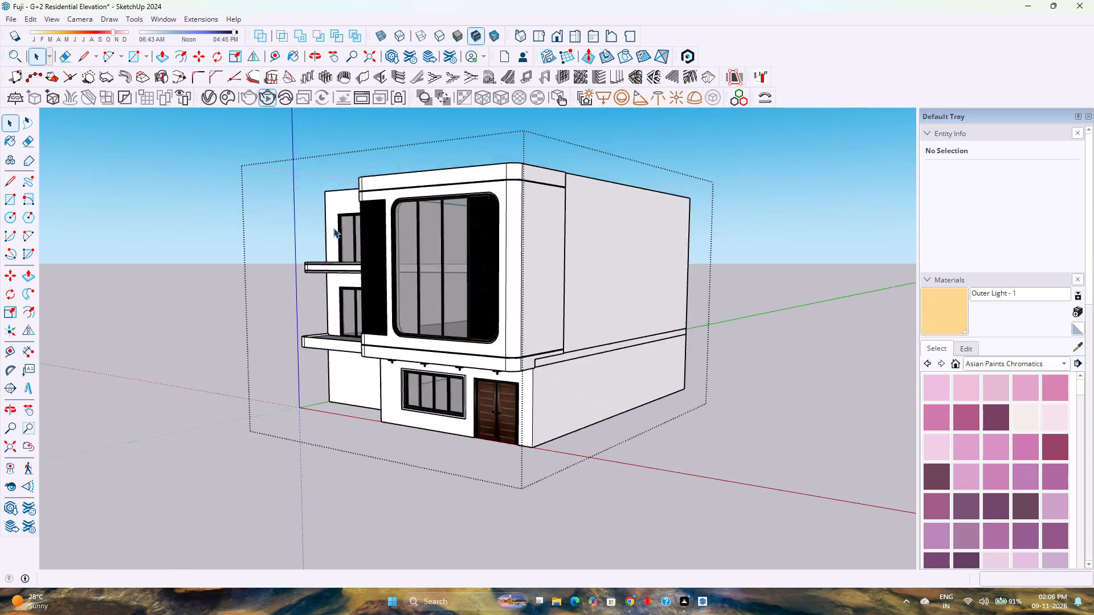
Examine the upper front facade, comparing the balconies, slatted panel, large window and lattice screen close up and from a distance.
scroll(333, 228, up, 1)
scroll(333, 228, down, 3)
scroll(333, 228, up, 3)
scroll(333, 228, down, 4)
scroll(333, 228, up, 4)
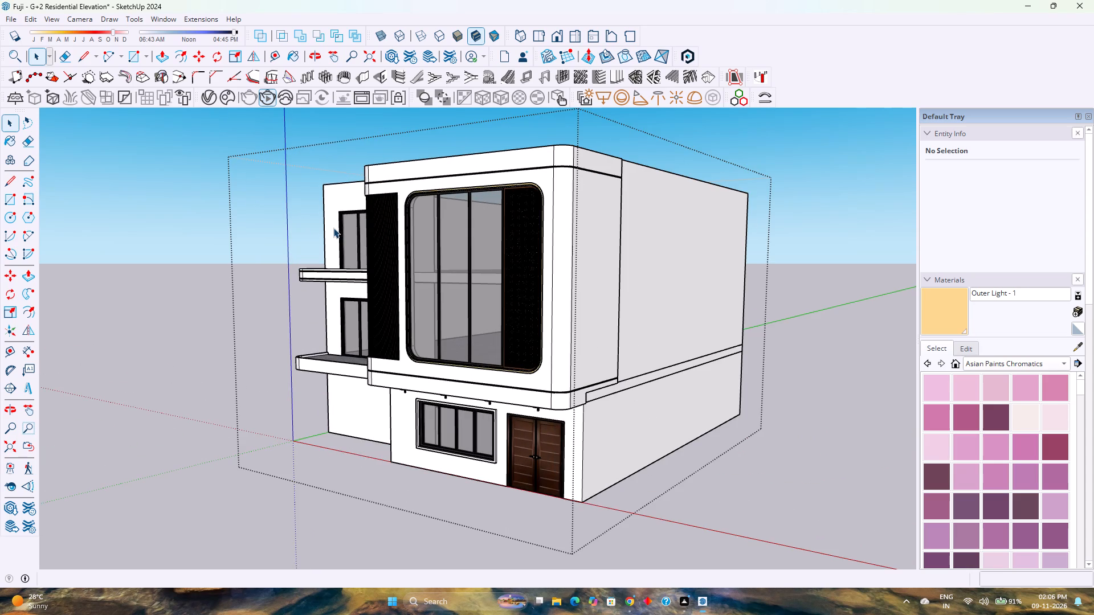
scroll(333, 228, down, 2)
scroll(333, 228, up, 2)
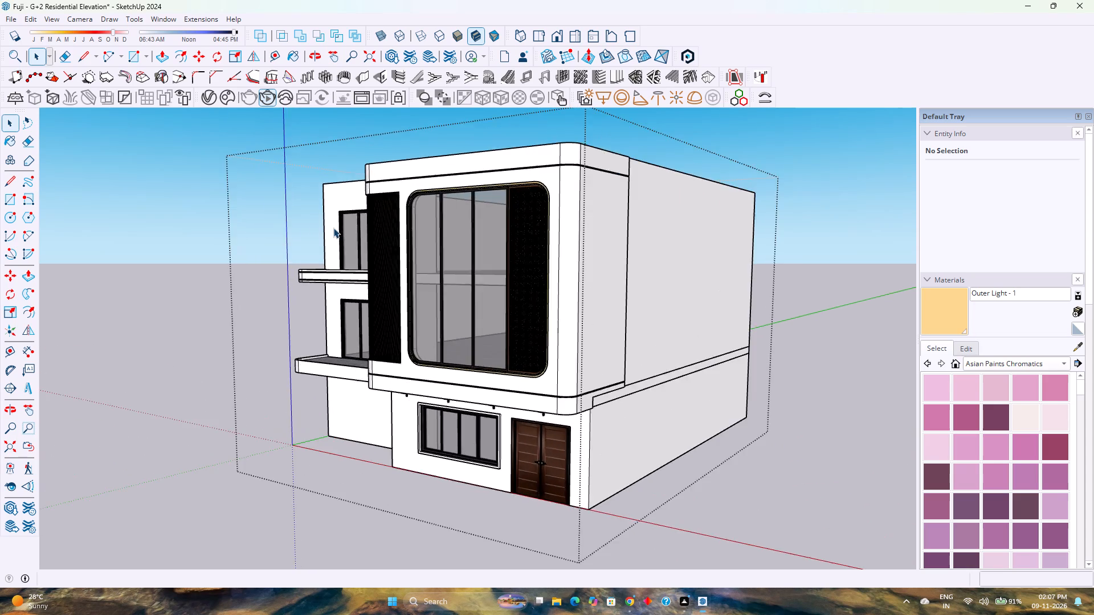
scroll(333, 228, down, 4)
scroll(333, 228, up, 4)
scroll(333, 228, down, 4)
scroll(333, 228, up, 4)
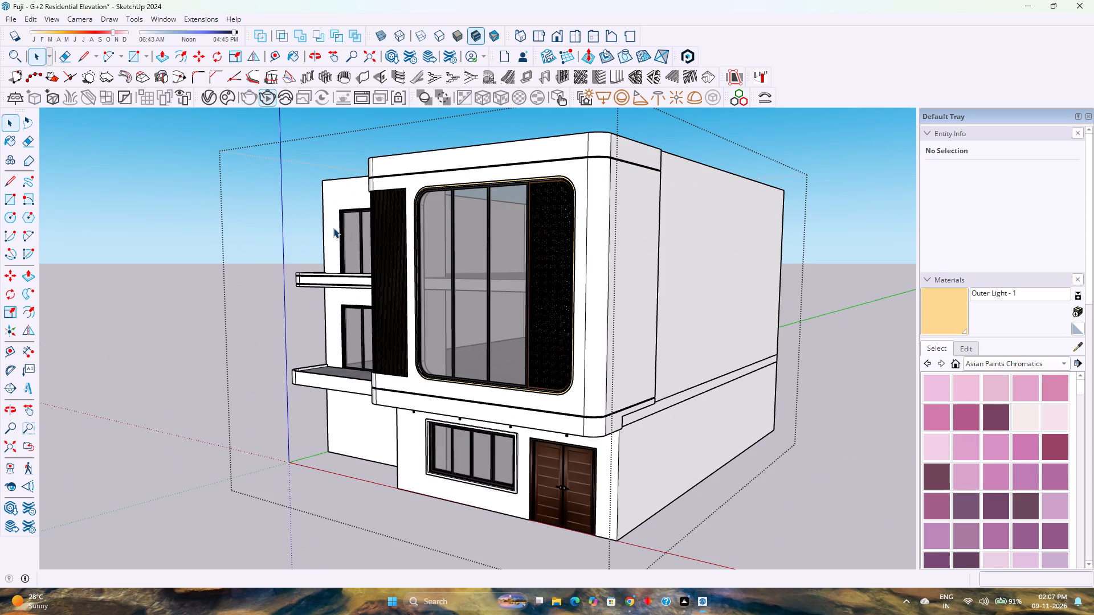
scroll(333, 228, down, 3)
scroll(333, 228, up, 3)
scroll(333, 228, down, 4)
scroll(333, 228, up, 3)
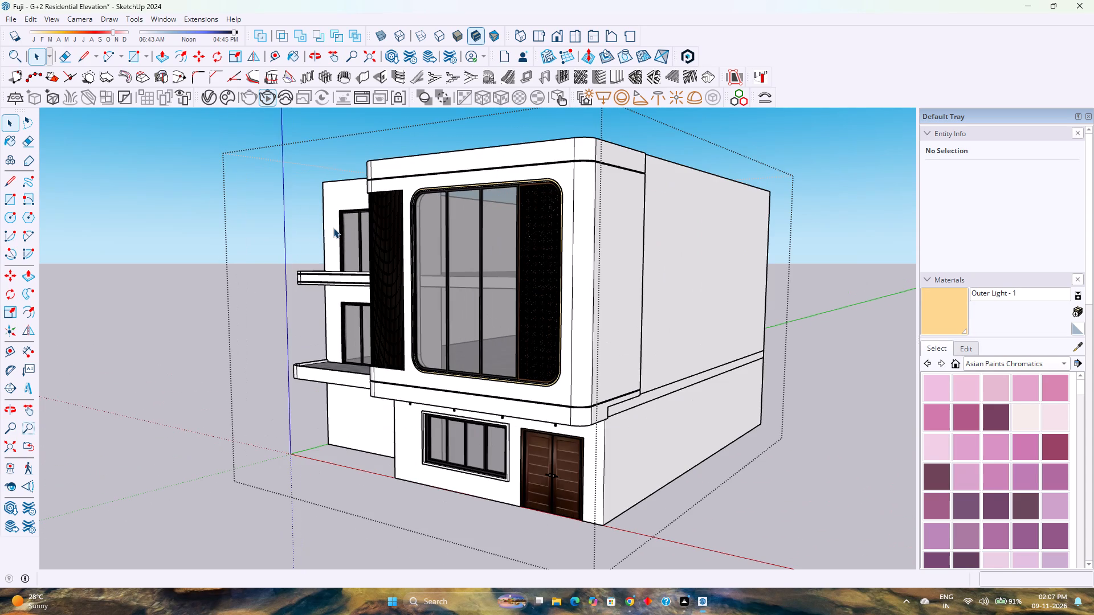
scroll(333, 228, down, 3)
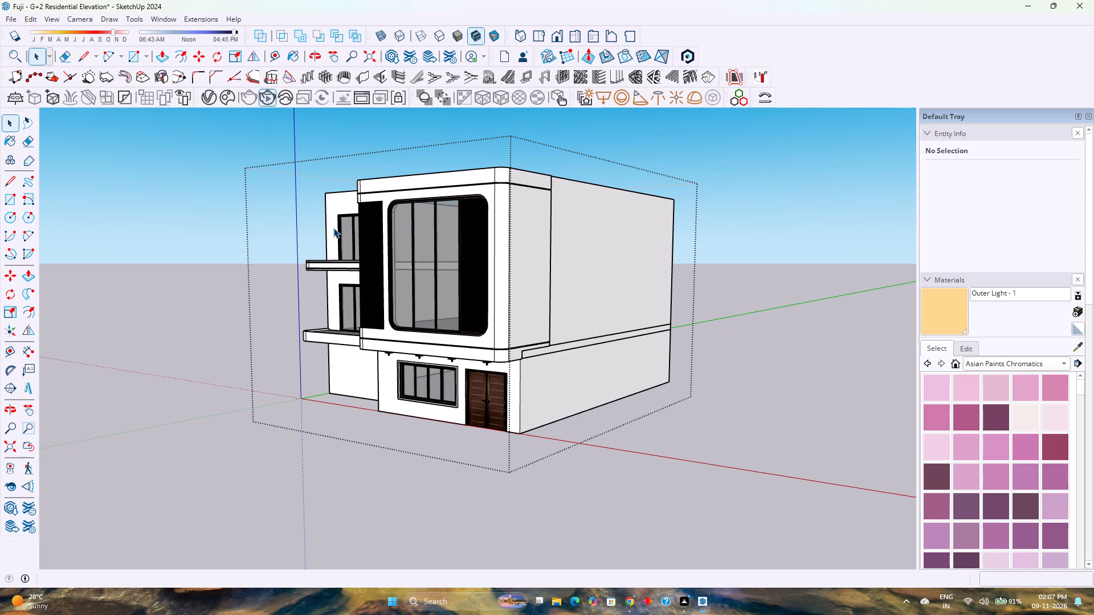
scroll(333, 228, up, 3)
scroll(333, 228, down, 4)
scroll(333, 228, up, 4)
scroll(333, 228, down, 3)
scroll(333, 228, up, 3)
scroll(333, 228, down, 3)
scroll(333, 228, up, 3)
scroll(333, 228, down, 3)
scroll(333, 228, up, 3)
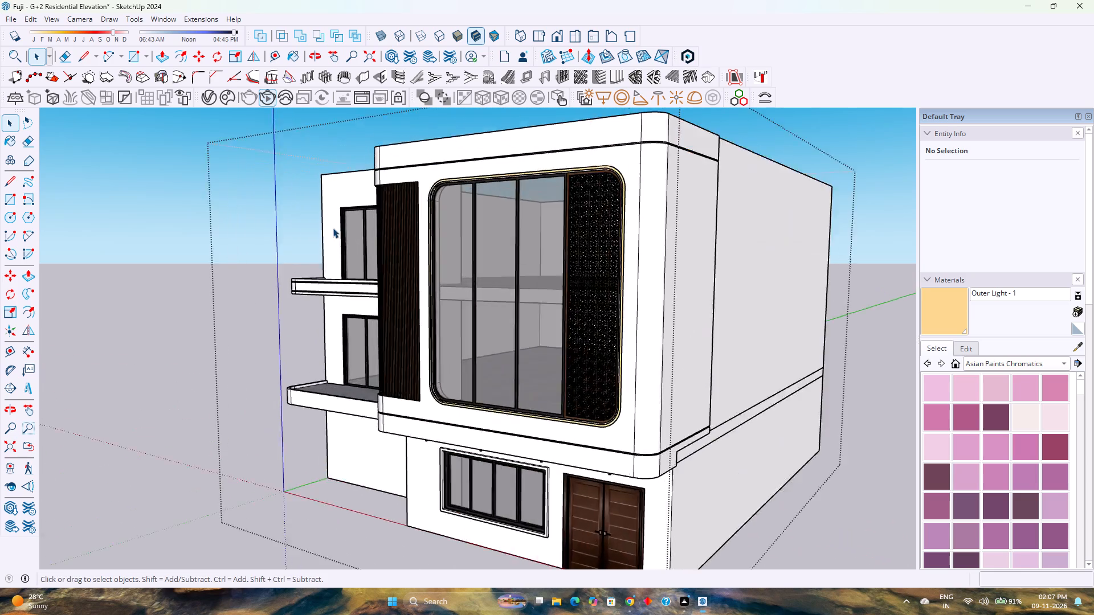
scroll(333, 228, down, 3)
scroll(333, 228, up, 3)
scroll(333, 228, down, 3)
scroll(333, 228, up, 2)
scroll(333, 228, down, 2)
scroll(333, 228, up, 3)
scroll(333, 228, down, 2)
scroll(333, 228, up, 2)
scroll(333, 228, down, 3)
scroll(333, 228, up, 1)
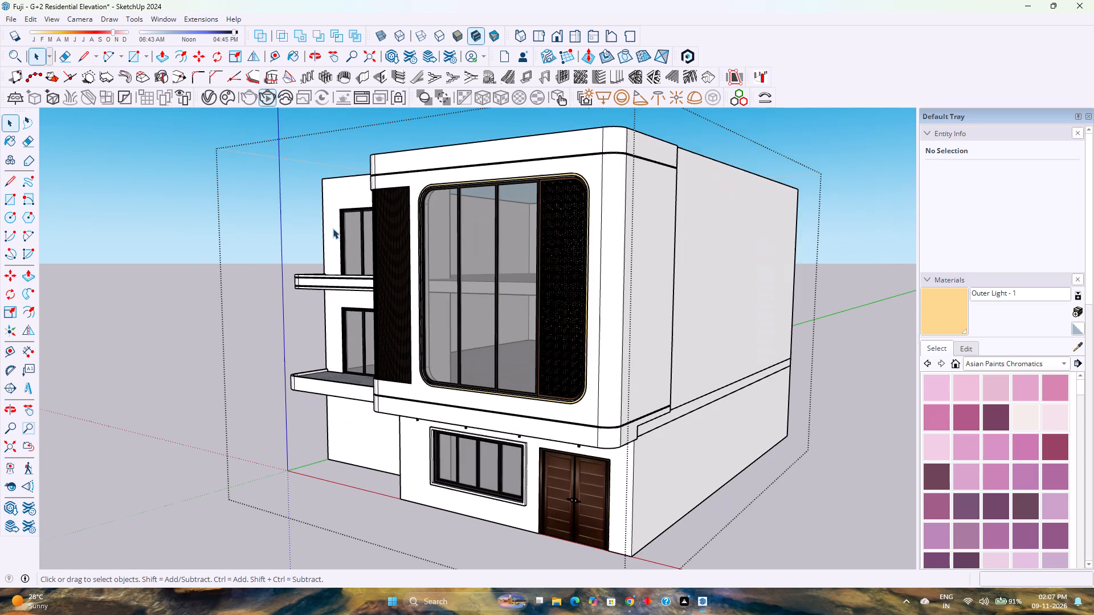
scroll(333, 228, down, 3)
scroll(333, 228, up, 4)
scroll(333, 228, down, 3)
scroll(333, 228, up, 2)
scroll(333, 228, down, 3)
scroll(333, 228, up, 3)
scroll(333, 228, down, 3)
scroll(333, 228, up, 3)
scroll(333, 228, down, 3)
scroll(333, 228, up, 3)
scroll(333, 228, down, 3)
scroll(333, 228, up, 3)
scroll(333, 228, down, 3)
scroll(333, 228, up, 3)
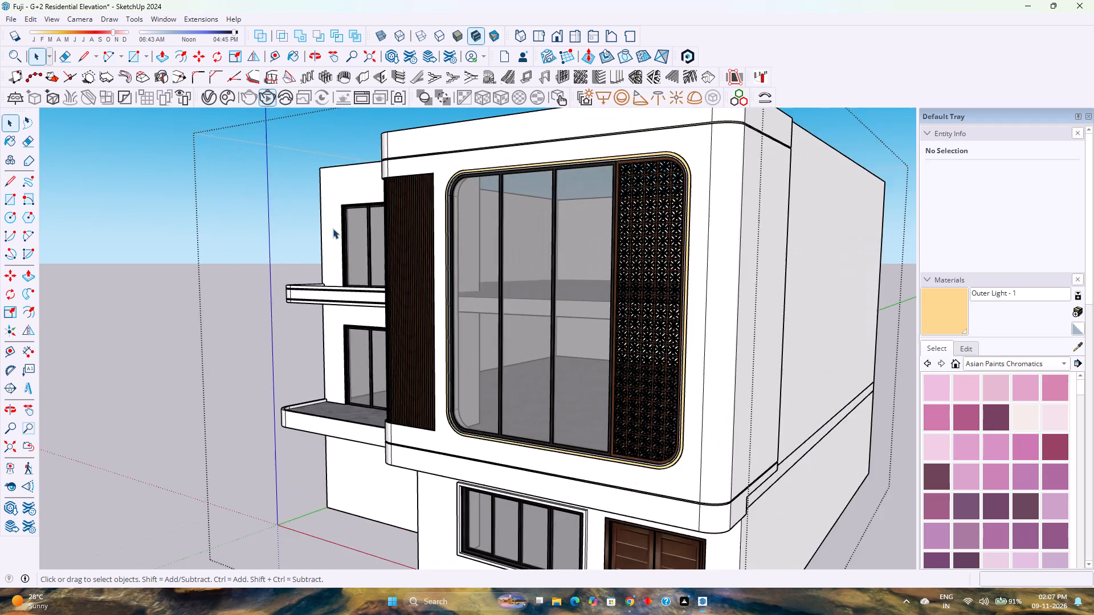
scroll(333, 228, down, 4)
scroll(333, 228, up, 4)
scroll(333, 228, down, 4)
scroll(333, 228, up, 4)
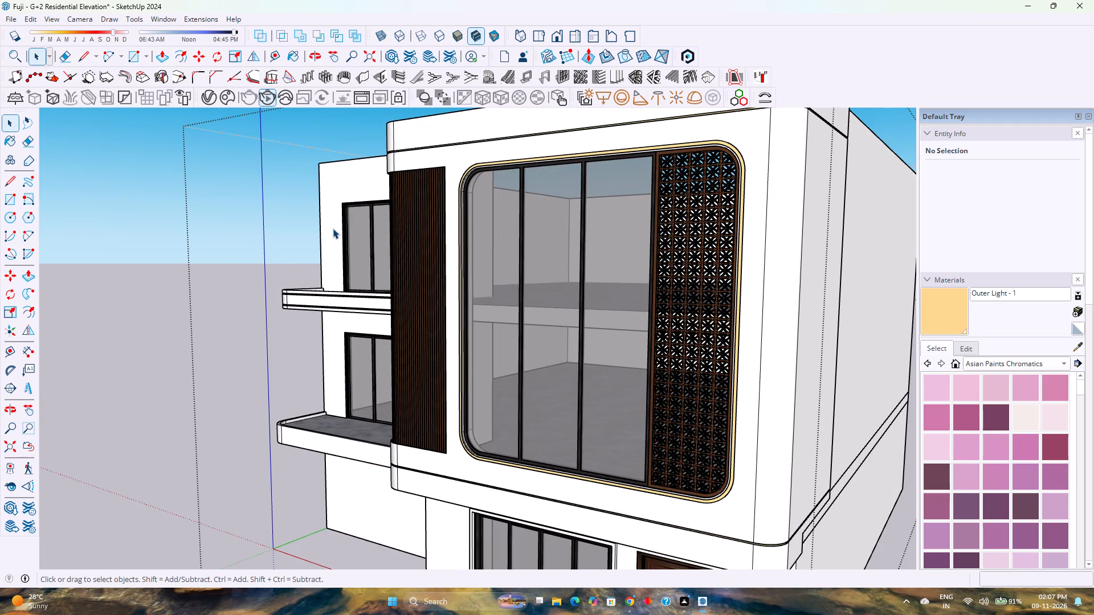
scroll(333, 228, down, 3)
scroll(333, 228, up, 3)
scroll(333, 228, down, 4)
scroll(333, 228, up, 4)
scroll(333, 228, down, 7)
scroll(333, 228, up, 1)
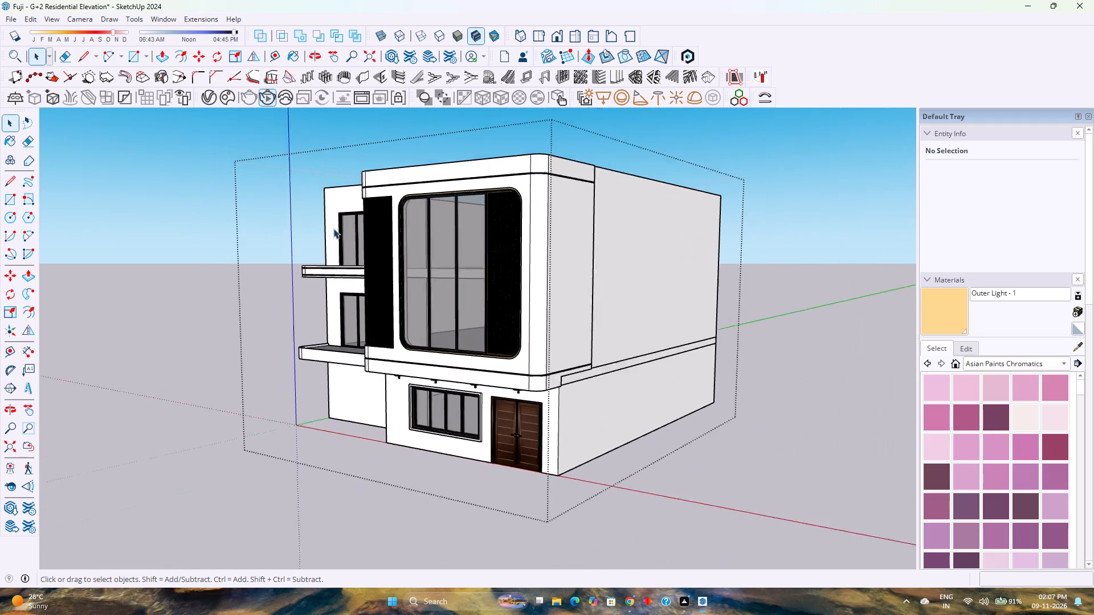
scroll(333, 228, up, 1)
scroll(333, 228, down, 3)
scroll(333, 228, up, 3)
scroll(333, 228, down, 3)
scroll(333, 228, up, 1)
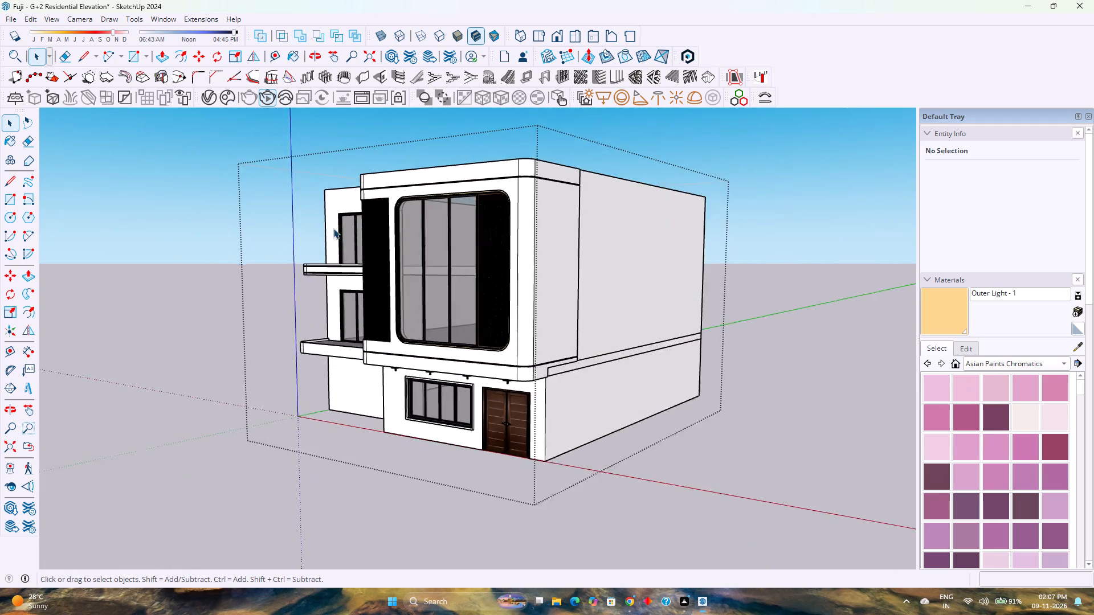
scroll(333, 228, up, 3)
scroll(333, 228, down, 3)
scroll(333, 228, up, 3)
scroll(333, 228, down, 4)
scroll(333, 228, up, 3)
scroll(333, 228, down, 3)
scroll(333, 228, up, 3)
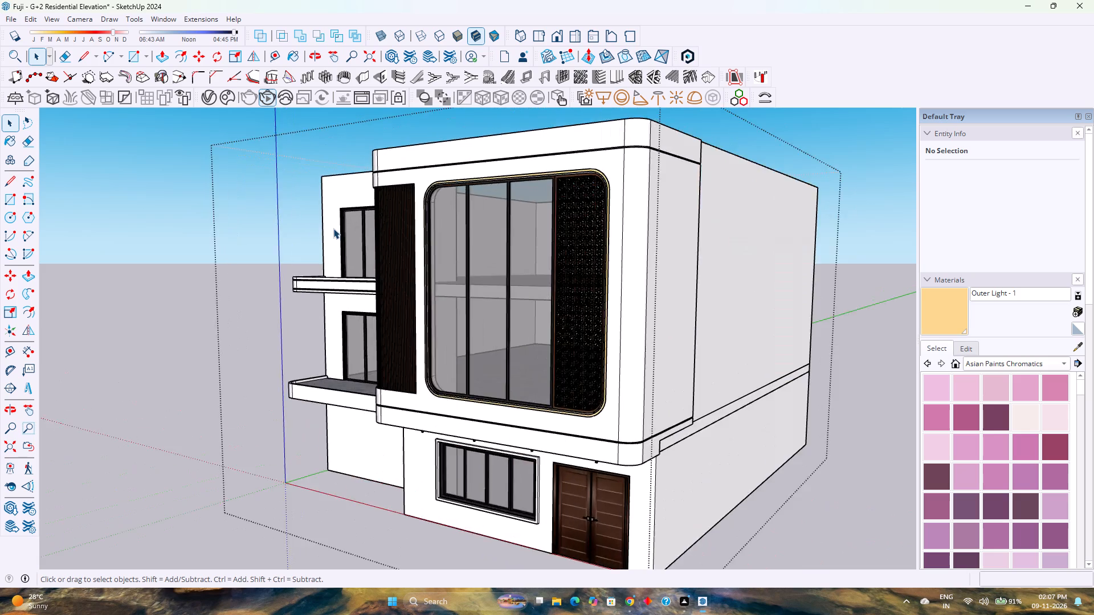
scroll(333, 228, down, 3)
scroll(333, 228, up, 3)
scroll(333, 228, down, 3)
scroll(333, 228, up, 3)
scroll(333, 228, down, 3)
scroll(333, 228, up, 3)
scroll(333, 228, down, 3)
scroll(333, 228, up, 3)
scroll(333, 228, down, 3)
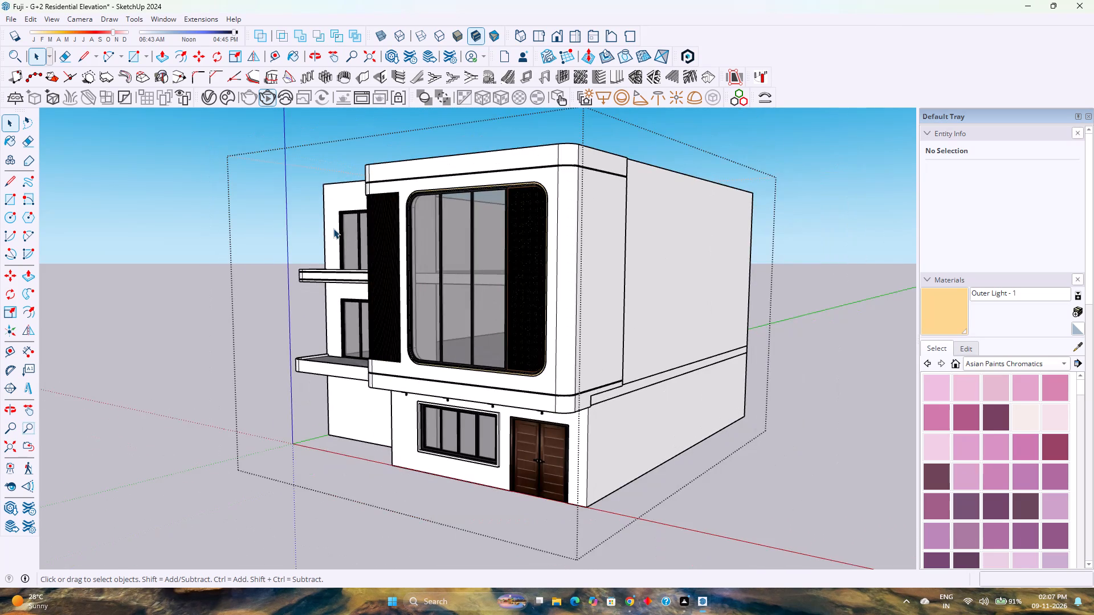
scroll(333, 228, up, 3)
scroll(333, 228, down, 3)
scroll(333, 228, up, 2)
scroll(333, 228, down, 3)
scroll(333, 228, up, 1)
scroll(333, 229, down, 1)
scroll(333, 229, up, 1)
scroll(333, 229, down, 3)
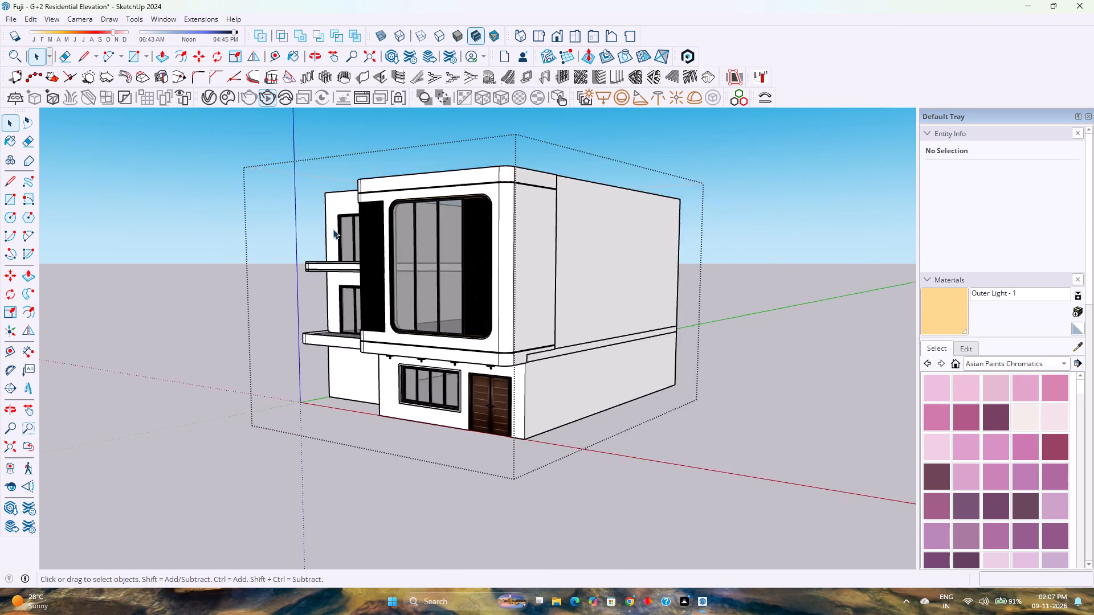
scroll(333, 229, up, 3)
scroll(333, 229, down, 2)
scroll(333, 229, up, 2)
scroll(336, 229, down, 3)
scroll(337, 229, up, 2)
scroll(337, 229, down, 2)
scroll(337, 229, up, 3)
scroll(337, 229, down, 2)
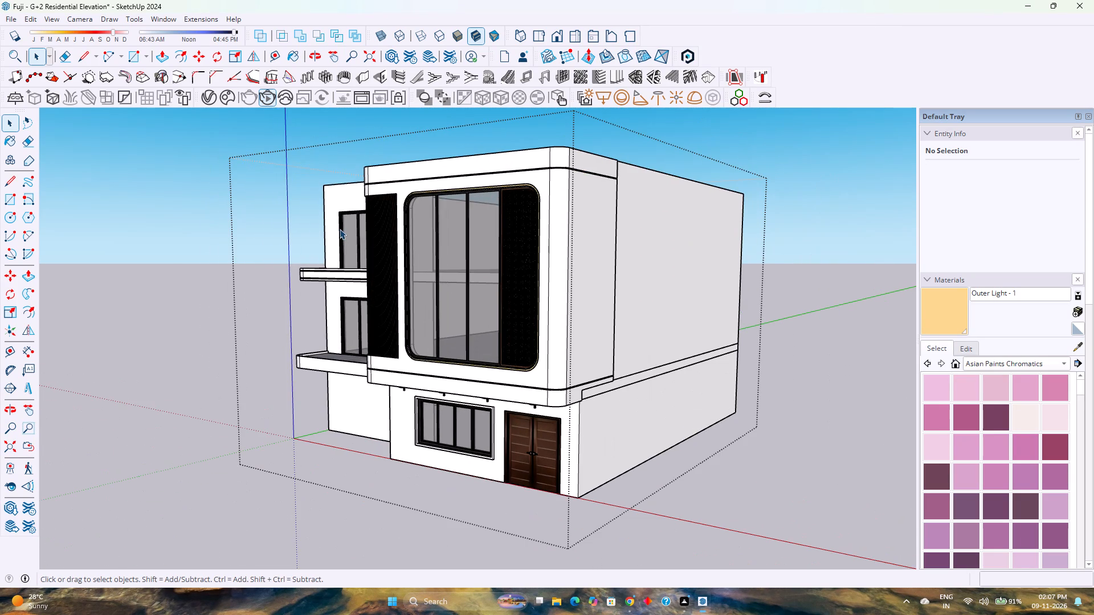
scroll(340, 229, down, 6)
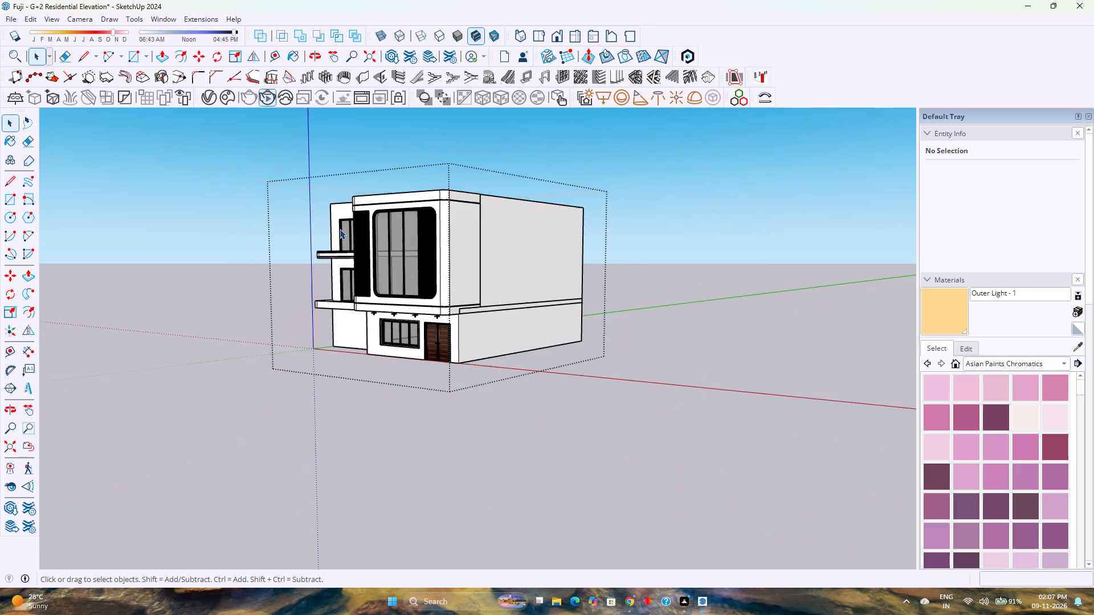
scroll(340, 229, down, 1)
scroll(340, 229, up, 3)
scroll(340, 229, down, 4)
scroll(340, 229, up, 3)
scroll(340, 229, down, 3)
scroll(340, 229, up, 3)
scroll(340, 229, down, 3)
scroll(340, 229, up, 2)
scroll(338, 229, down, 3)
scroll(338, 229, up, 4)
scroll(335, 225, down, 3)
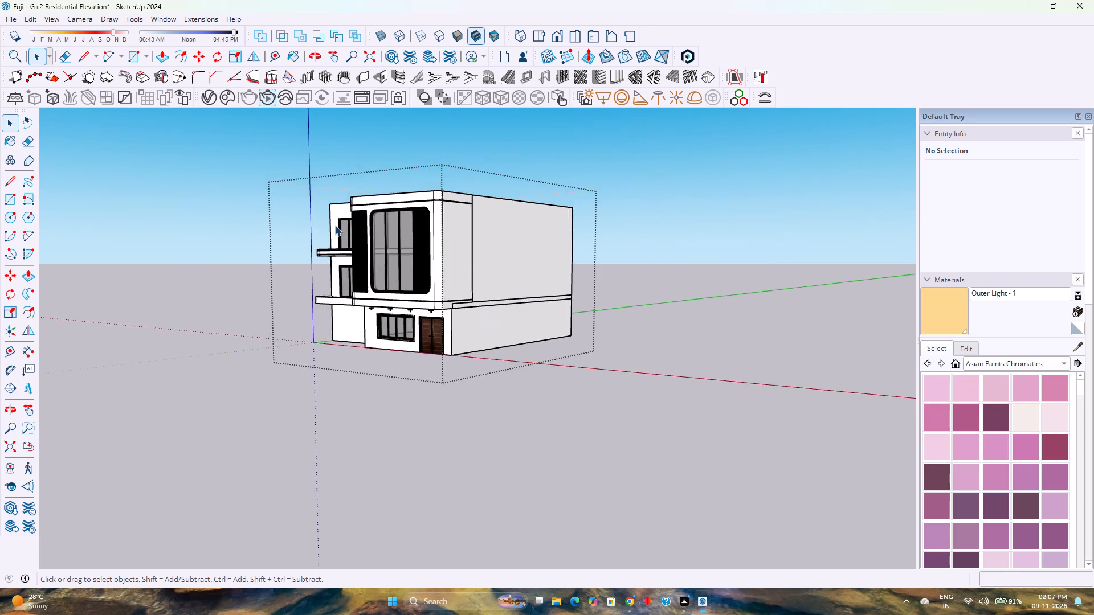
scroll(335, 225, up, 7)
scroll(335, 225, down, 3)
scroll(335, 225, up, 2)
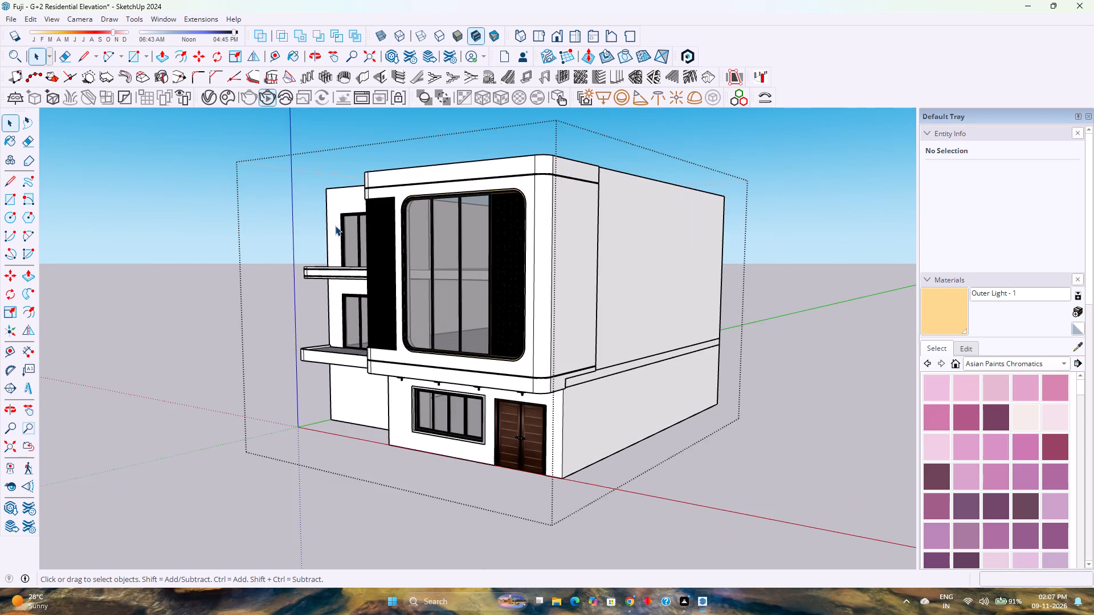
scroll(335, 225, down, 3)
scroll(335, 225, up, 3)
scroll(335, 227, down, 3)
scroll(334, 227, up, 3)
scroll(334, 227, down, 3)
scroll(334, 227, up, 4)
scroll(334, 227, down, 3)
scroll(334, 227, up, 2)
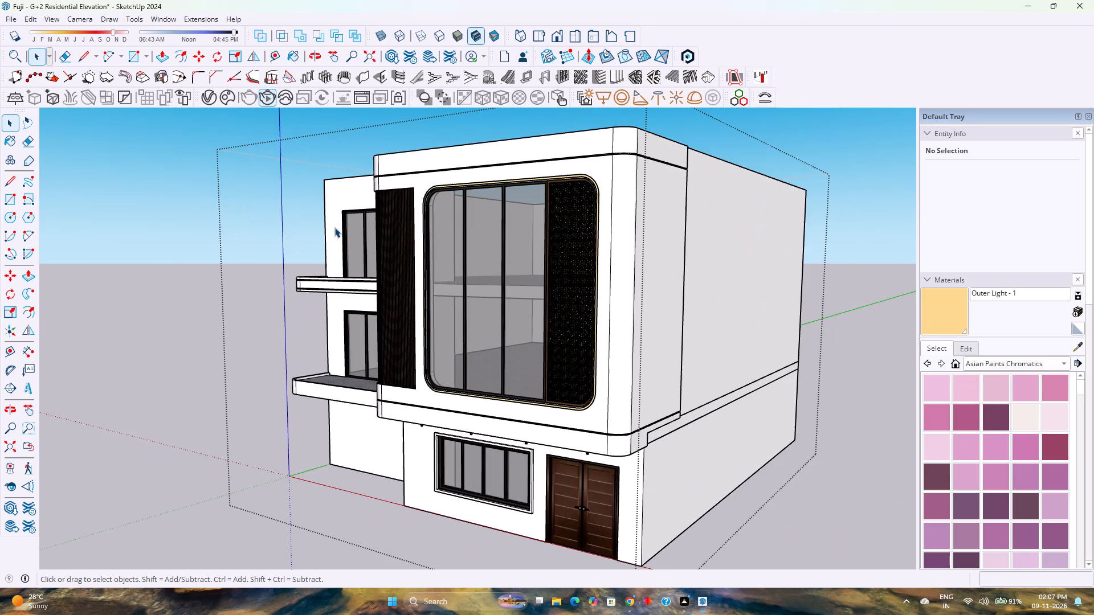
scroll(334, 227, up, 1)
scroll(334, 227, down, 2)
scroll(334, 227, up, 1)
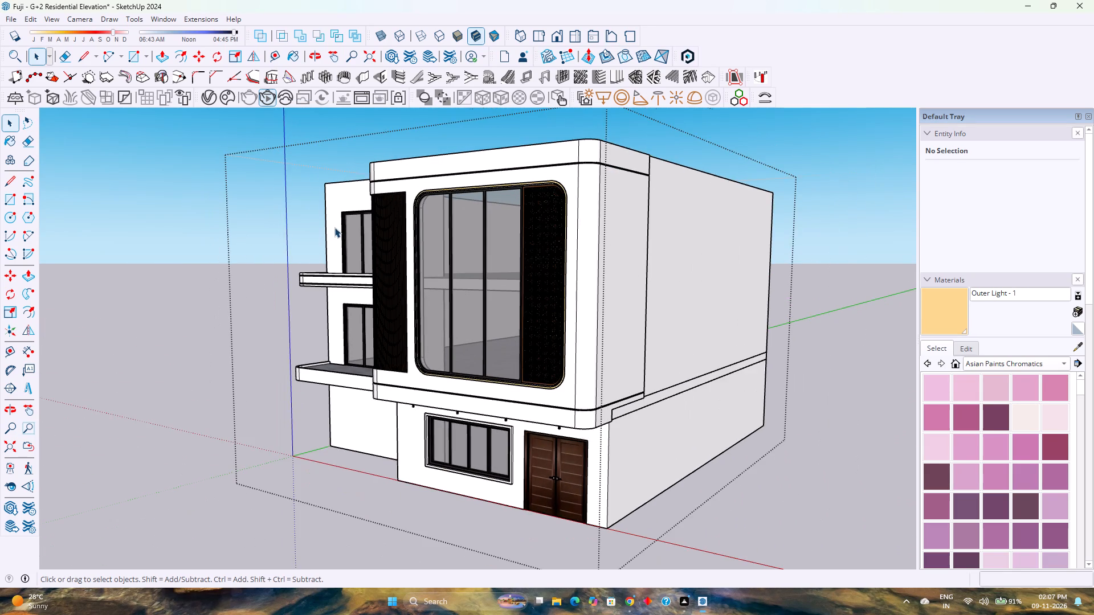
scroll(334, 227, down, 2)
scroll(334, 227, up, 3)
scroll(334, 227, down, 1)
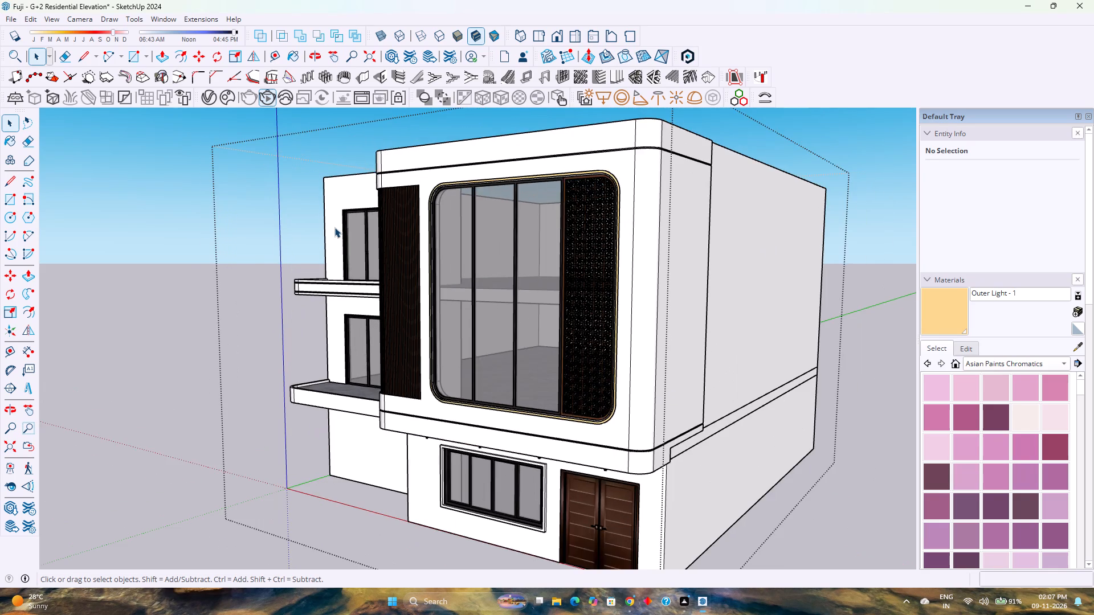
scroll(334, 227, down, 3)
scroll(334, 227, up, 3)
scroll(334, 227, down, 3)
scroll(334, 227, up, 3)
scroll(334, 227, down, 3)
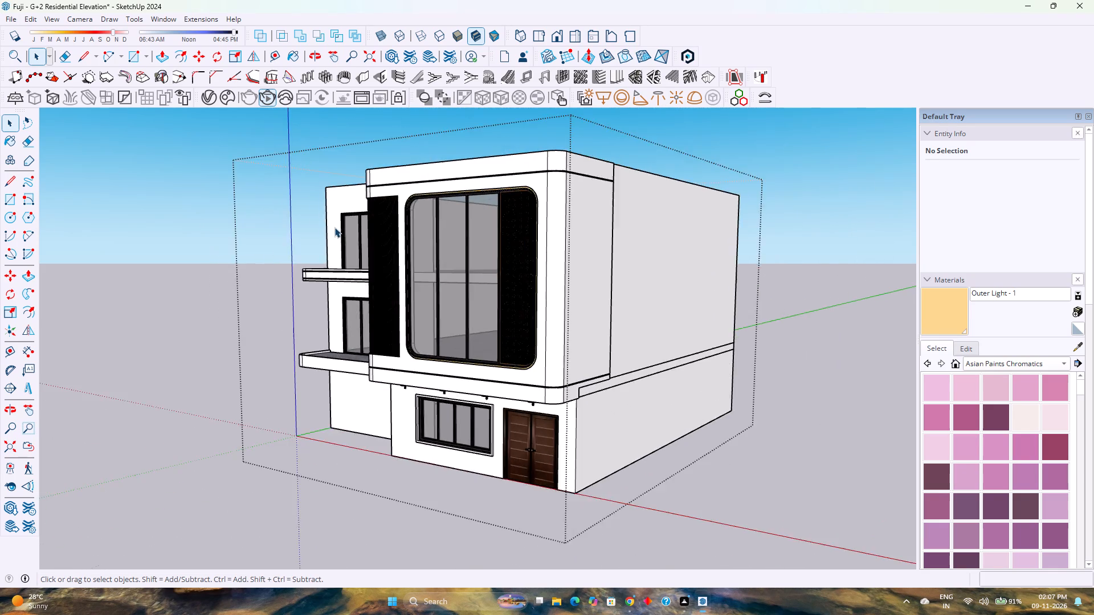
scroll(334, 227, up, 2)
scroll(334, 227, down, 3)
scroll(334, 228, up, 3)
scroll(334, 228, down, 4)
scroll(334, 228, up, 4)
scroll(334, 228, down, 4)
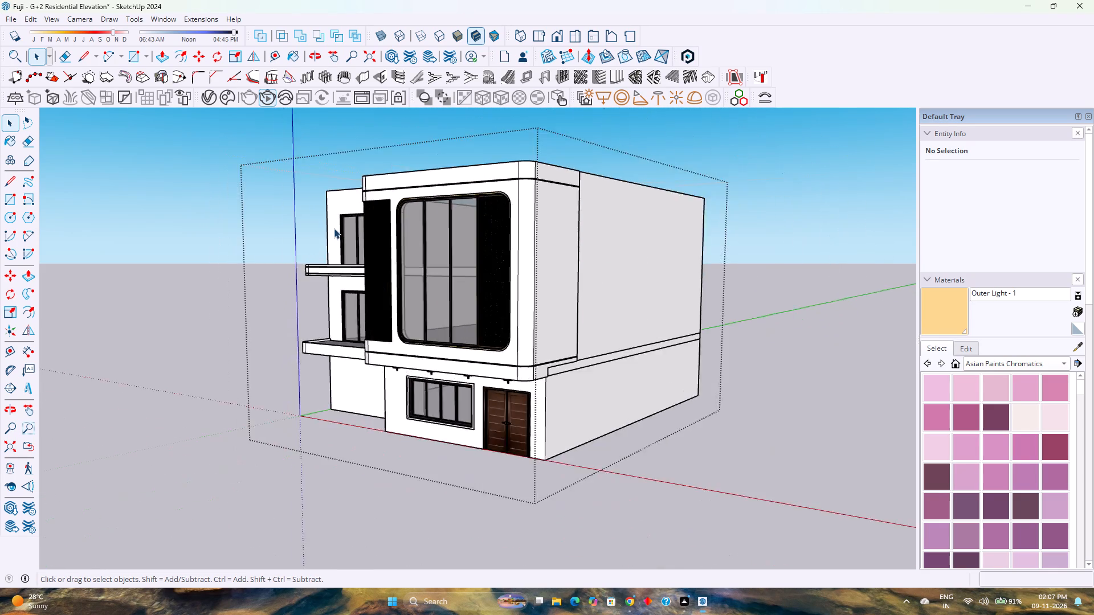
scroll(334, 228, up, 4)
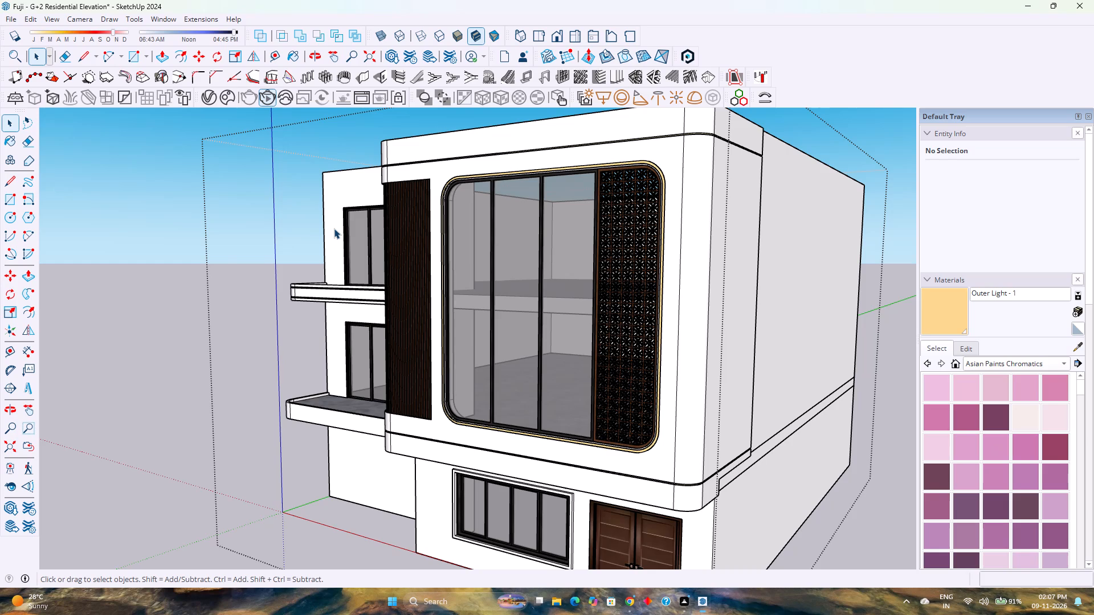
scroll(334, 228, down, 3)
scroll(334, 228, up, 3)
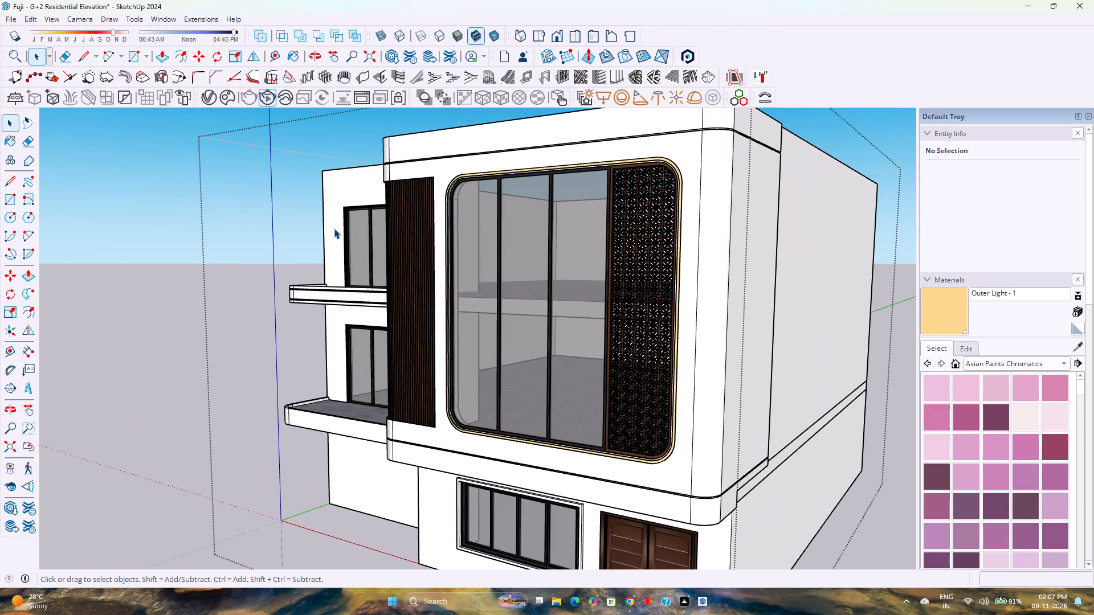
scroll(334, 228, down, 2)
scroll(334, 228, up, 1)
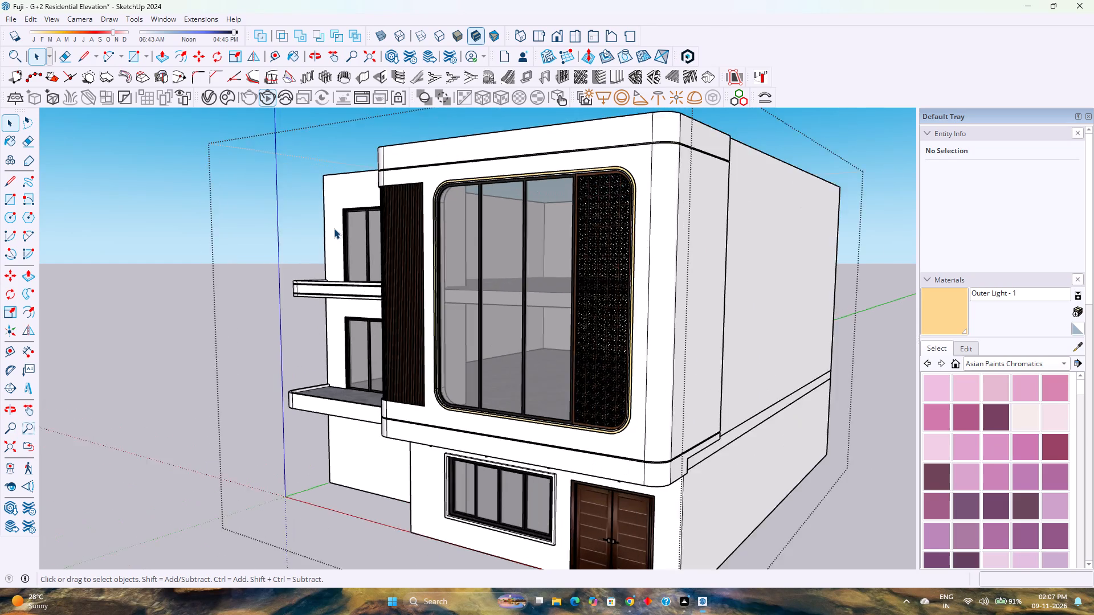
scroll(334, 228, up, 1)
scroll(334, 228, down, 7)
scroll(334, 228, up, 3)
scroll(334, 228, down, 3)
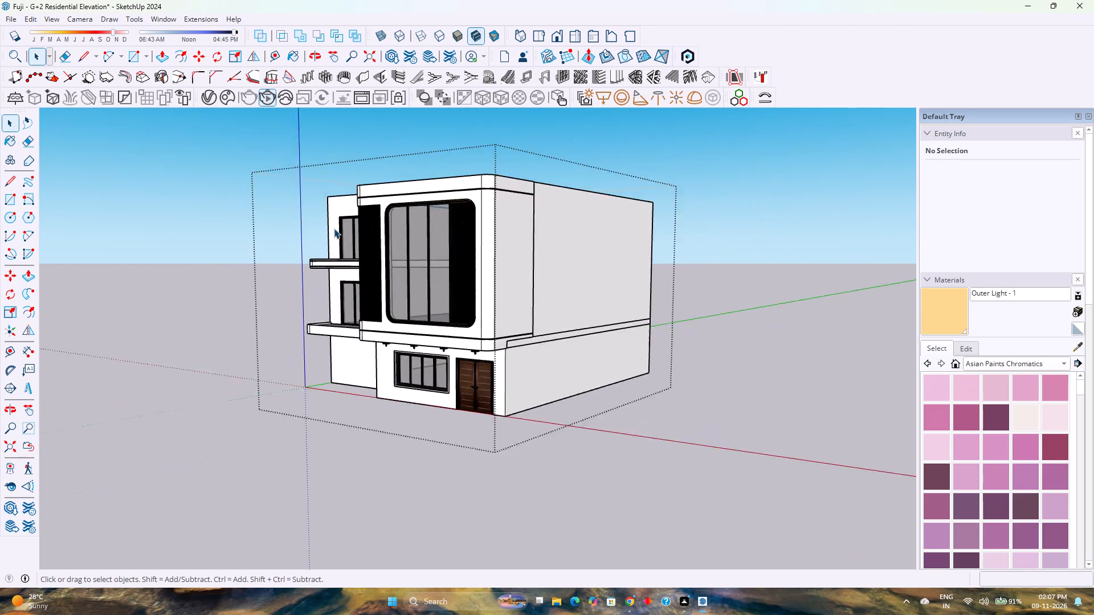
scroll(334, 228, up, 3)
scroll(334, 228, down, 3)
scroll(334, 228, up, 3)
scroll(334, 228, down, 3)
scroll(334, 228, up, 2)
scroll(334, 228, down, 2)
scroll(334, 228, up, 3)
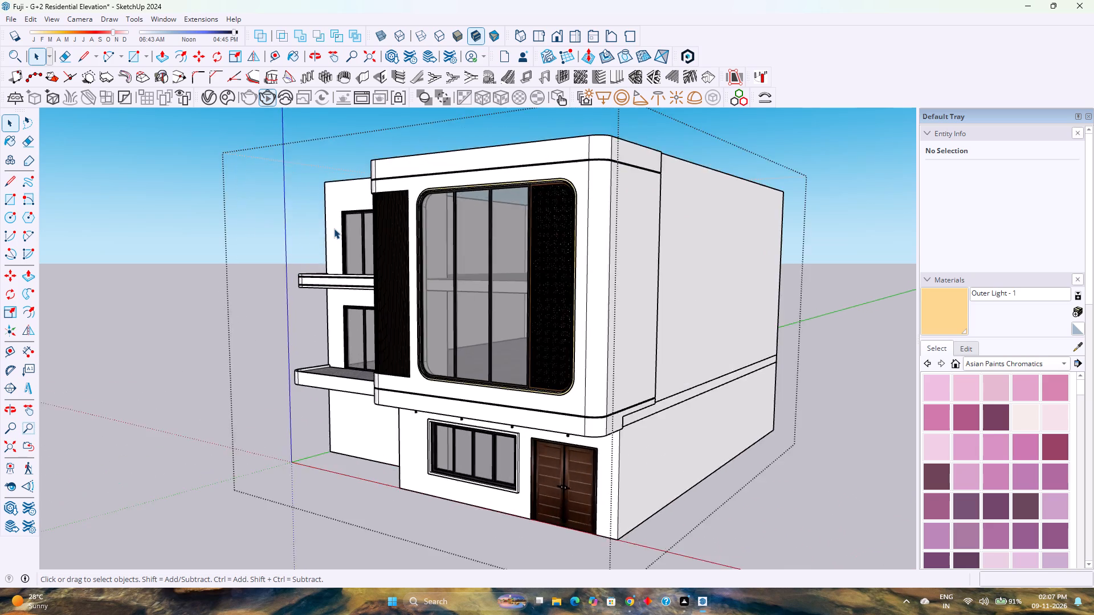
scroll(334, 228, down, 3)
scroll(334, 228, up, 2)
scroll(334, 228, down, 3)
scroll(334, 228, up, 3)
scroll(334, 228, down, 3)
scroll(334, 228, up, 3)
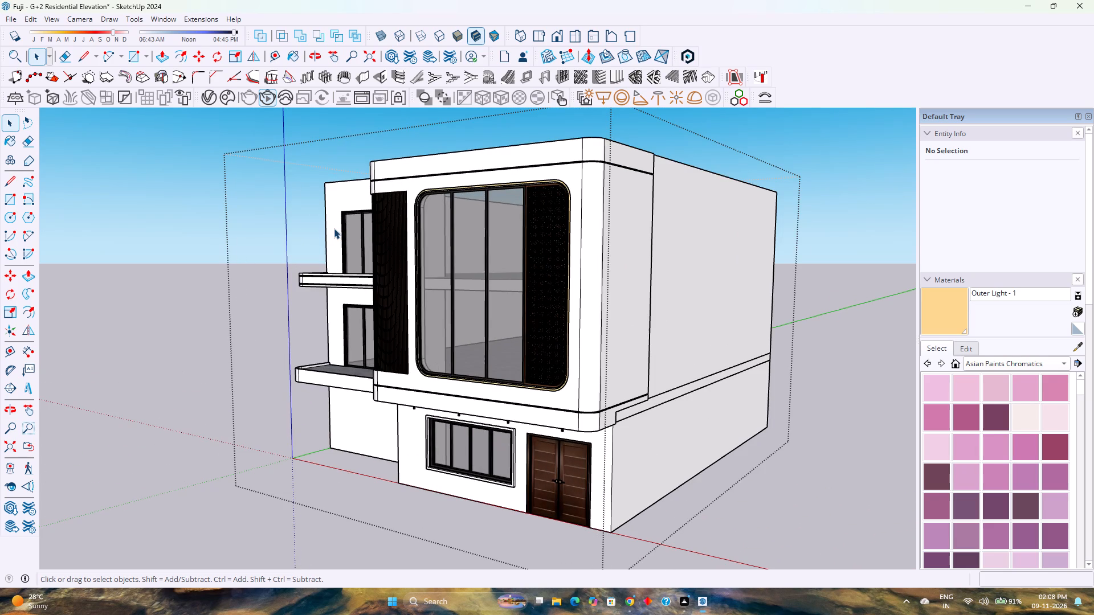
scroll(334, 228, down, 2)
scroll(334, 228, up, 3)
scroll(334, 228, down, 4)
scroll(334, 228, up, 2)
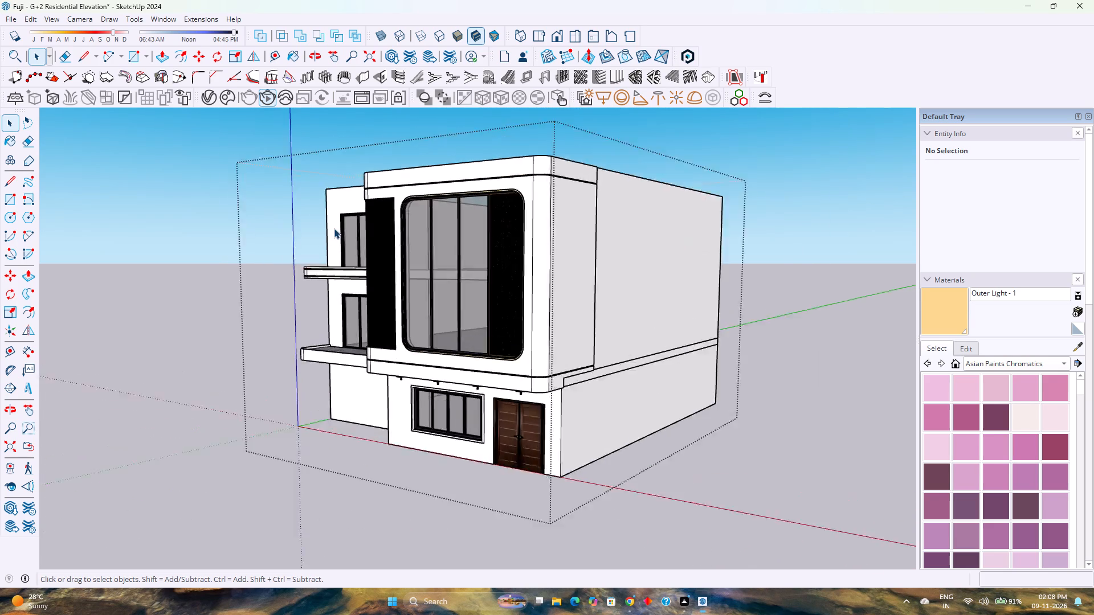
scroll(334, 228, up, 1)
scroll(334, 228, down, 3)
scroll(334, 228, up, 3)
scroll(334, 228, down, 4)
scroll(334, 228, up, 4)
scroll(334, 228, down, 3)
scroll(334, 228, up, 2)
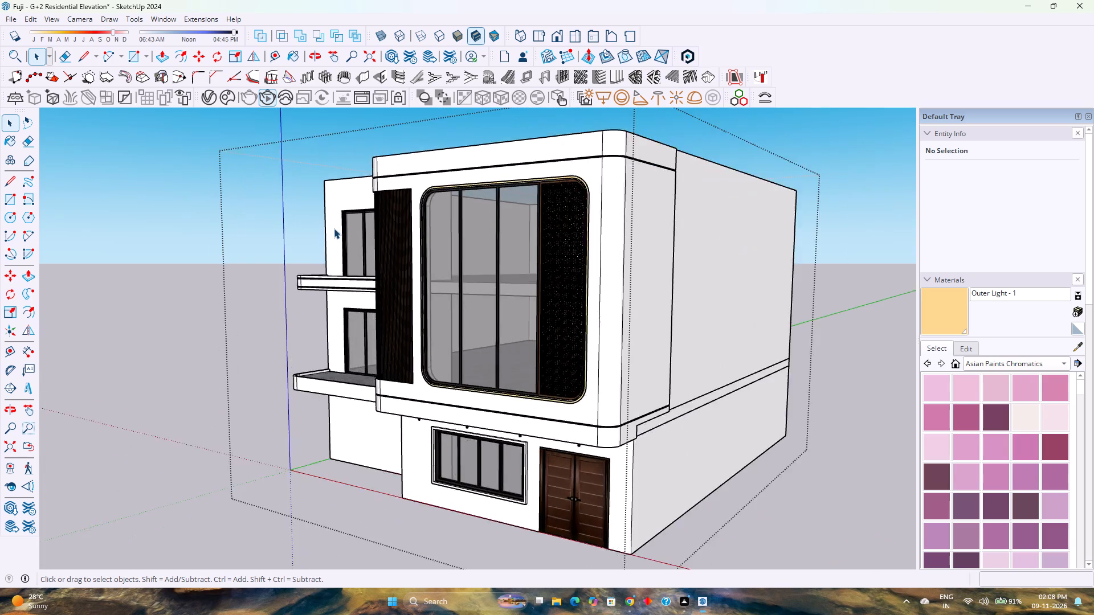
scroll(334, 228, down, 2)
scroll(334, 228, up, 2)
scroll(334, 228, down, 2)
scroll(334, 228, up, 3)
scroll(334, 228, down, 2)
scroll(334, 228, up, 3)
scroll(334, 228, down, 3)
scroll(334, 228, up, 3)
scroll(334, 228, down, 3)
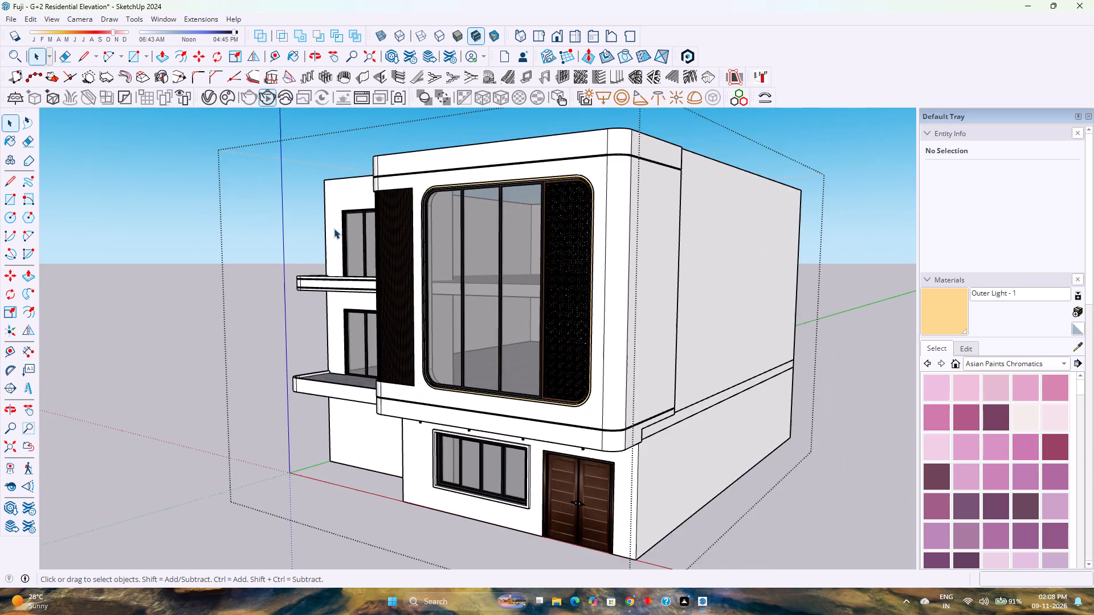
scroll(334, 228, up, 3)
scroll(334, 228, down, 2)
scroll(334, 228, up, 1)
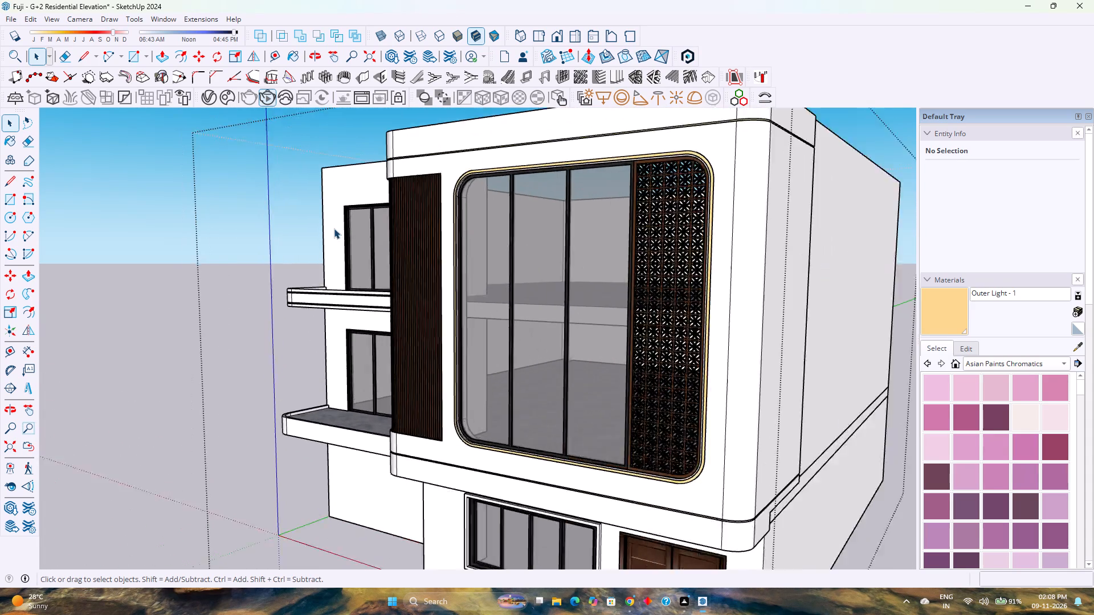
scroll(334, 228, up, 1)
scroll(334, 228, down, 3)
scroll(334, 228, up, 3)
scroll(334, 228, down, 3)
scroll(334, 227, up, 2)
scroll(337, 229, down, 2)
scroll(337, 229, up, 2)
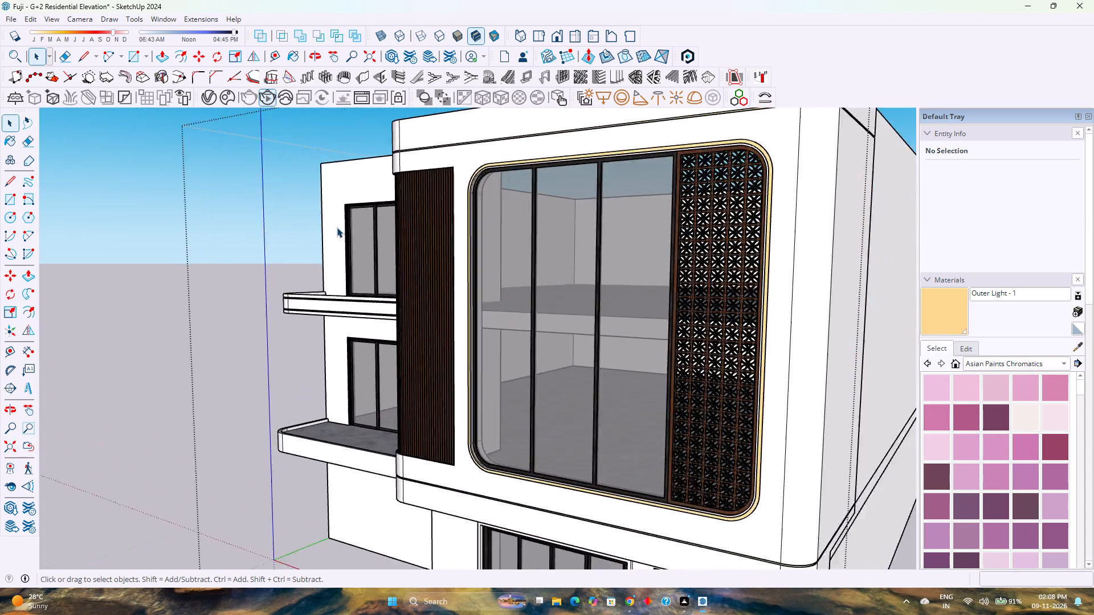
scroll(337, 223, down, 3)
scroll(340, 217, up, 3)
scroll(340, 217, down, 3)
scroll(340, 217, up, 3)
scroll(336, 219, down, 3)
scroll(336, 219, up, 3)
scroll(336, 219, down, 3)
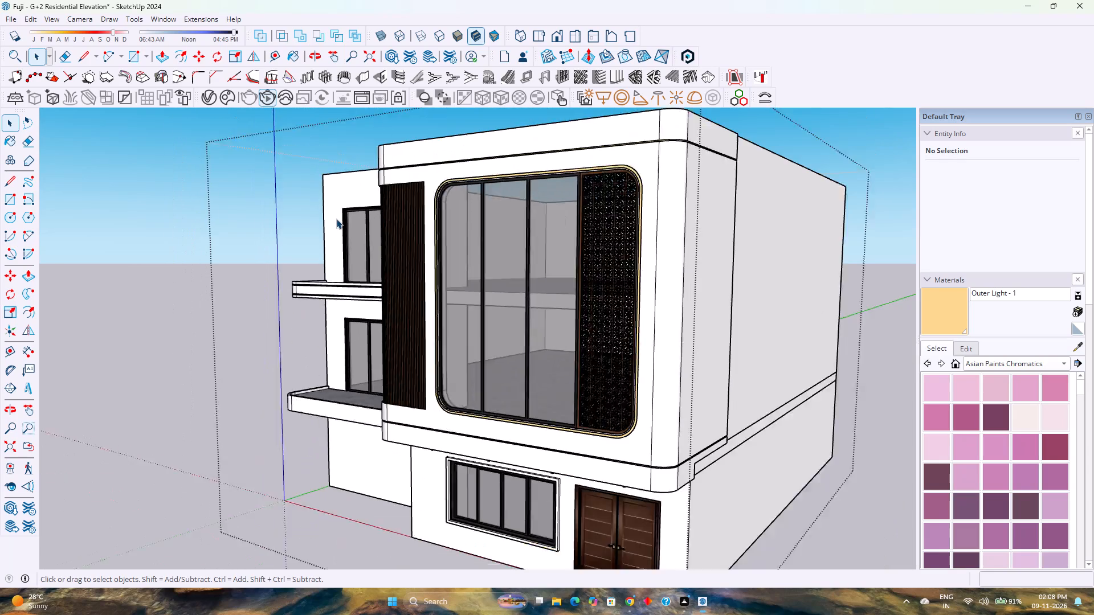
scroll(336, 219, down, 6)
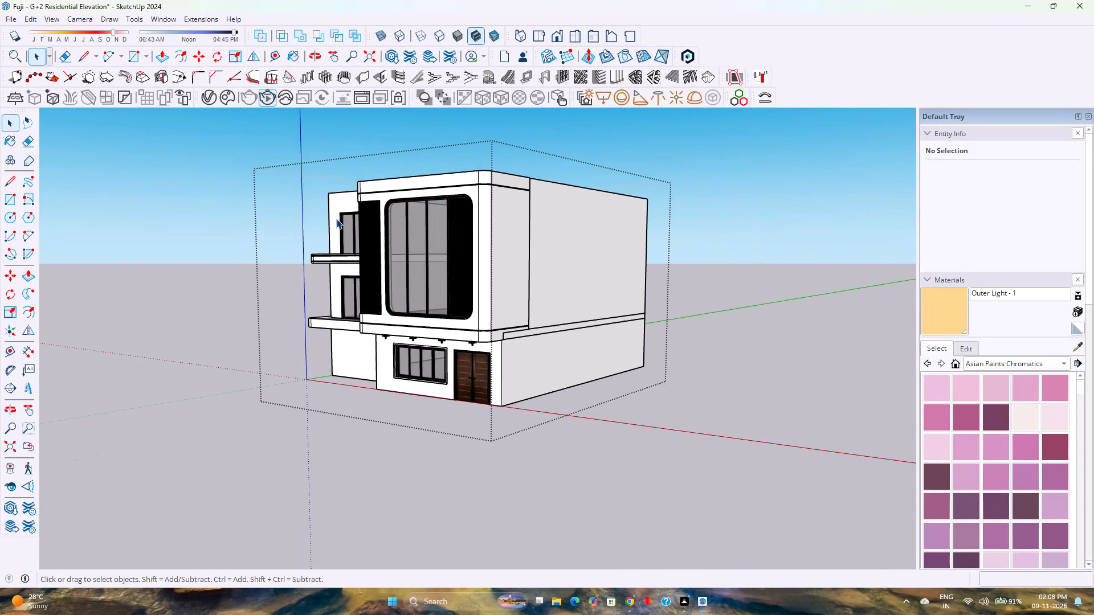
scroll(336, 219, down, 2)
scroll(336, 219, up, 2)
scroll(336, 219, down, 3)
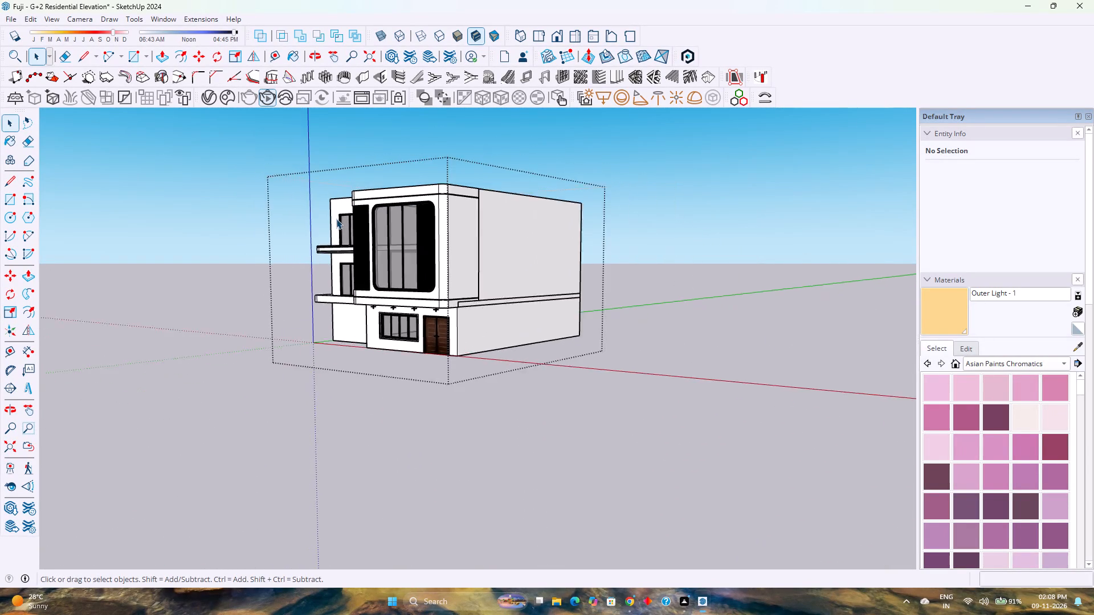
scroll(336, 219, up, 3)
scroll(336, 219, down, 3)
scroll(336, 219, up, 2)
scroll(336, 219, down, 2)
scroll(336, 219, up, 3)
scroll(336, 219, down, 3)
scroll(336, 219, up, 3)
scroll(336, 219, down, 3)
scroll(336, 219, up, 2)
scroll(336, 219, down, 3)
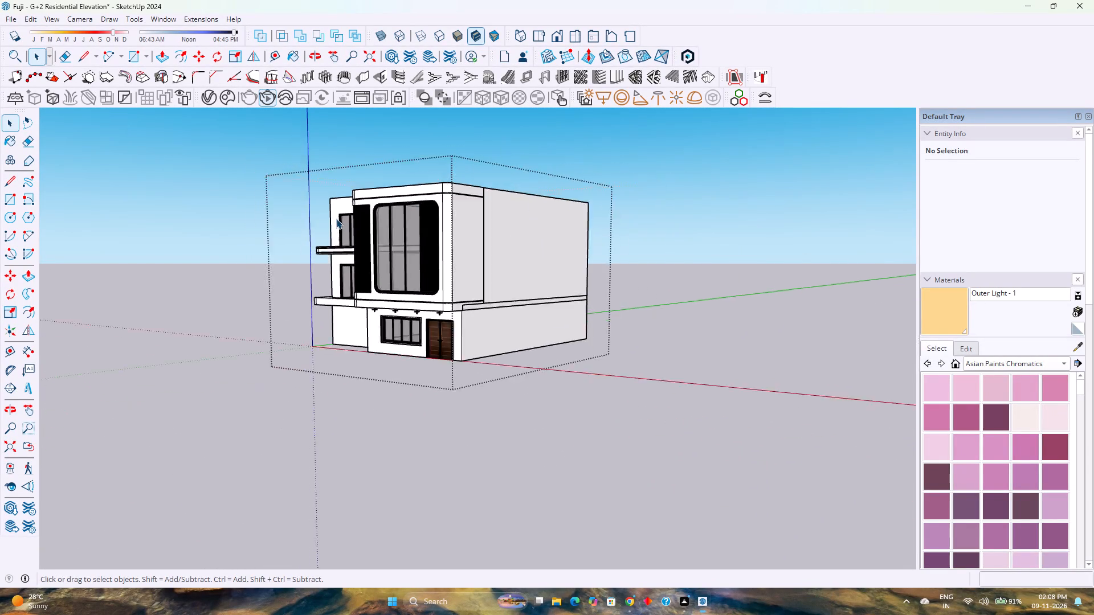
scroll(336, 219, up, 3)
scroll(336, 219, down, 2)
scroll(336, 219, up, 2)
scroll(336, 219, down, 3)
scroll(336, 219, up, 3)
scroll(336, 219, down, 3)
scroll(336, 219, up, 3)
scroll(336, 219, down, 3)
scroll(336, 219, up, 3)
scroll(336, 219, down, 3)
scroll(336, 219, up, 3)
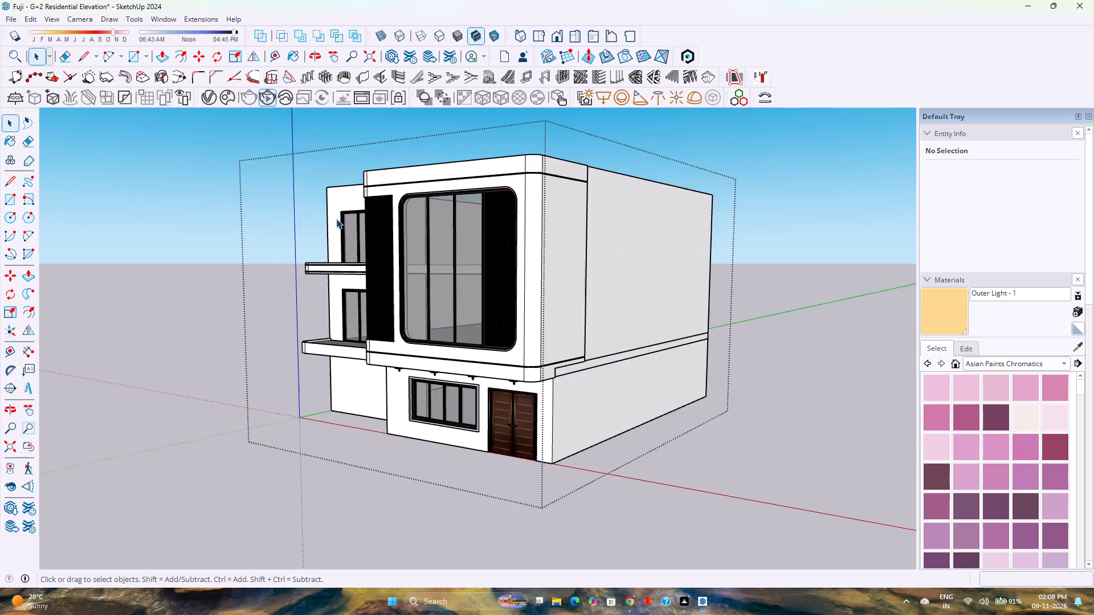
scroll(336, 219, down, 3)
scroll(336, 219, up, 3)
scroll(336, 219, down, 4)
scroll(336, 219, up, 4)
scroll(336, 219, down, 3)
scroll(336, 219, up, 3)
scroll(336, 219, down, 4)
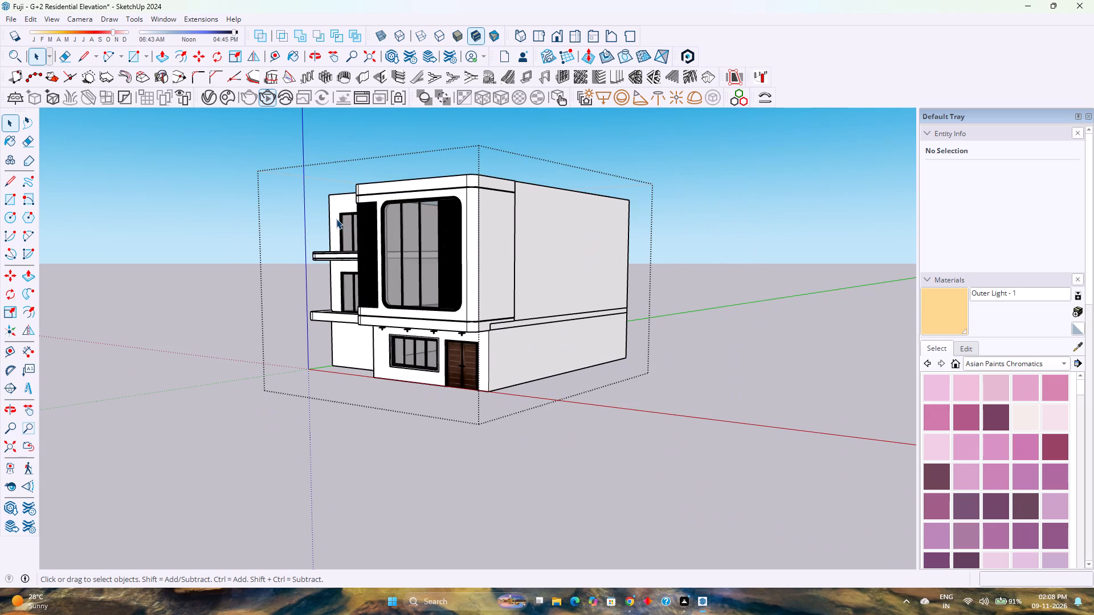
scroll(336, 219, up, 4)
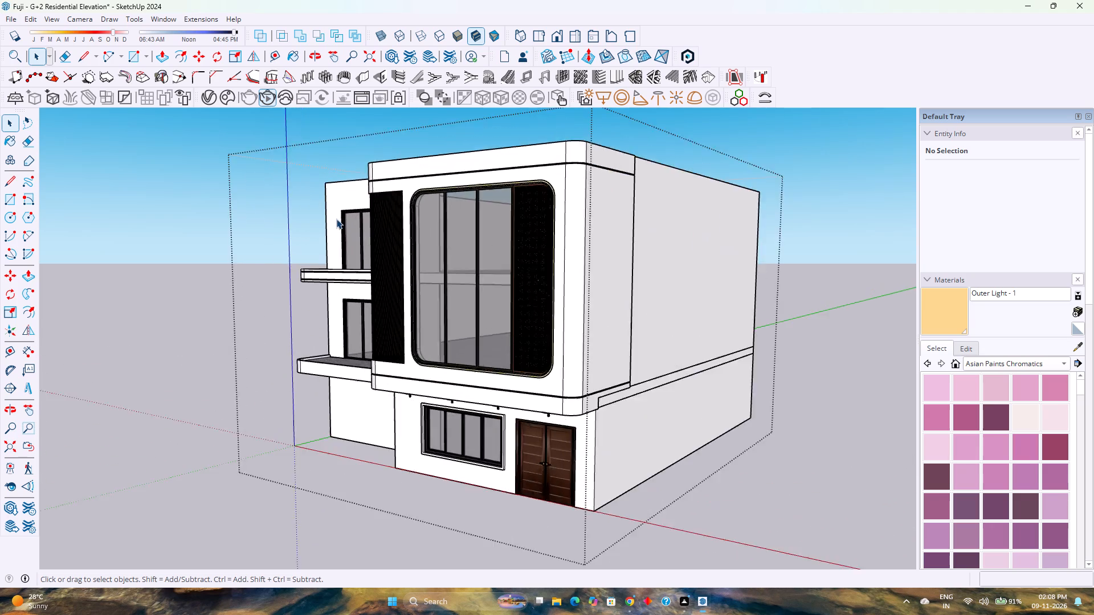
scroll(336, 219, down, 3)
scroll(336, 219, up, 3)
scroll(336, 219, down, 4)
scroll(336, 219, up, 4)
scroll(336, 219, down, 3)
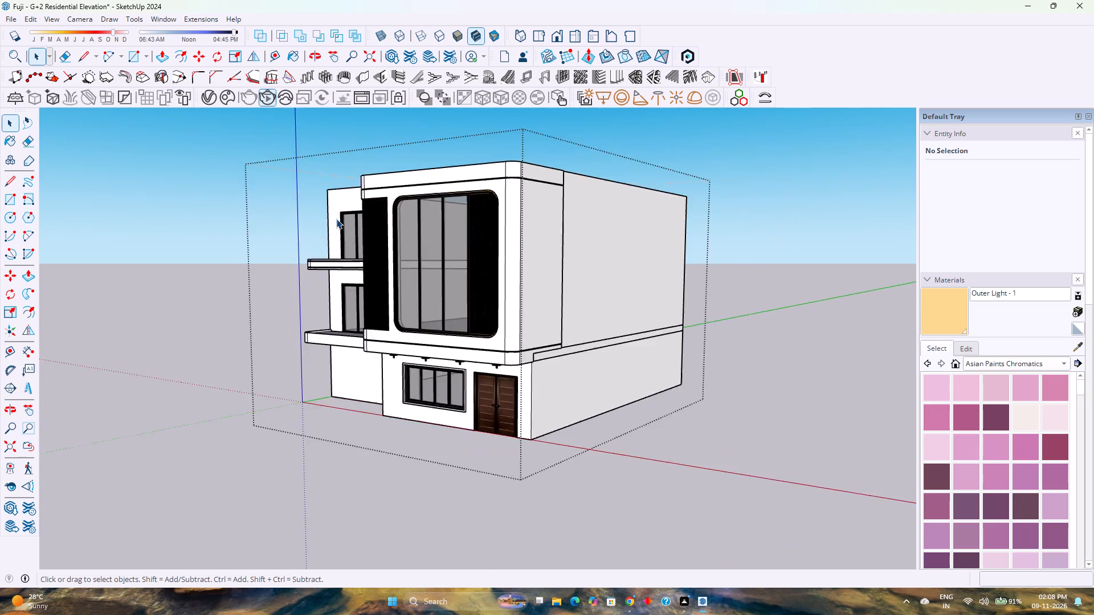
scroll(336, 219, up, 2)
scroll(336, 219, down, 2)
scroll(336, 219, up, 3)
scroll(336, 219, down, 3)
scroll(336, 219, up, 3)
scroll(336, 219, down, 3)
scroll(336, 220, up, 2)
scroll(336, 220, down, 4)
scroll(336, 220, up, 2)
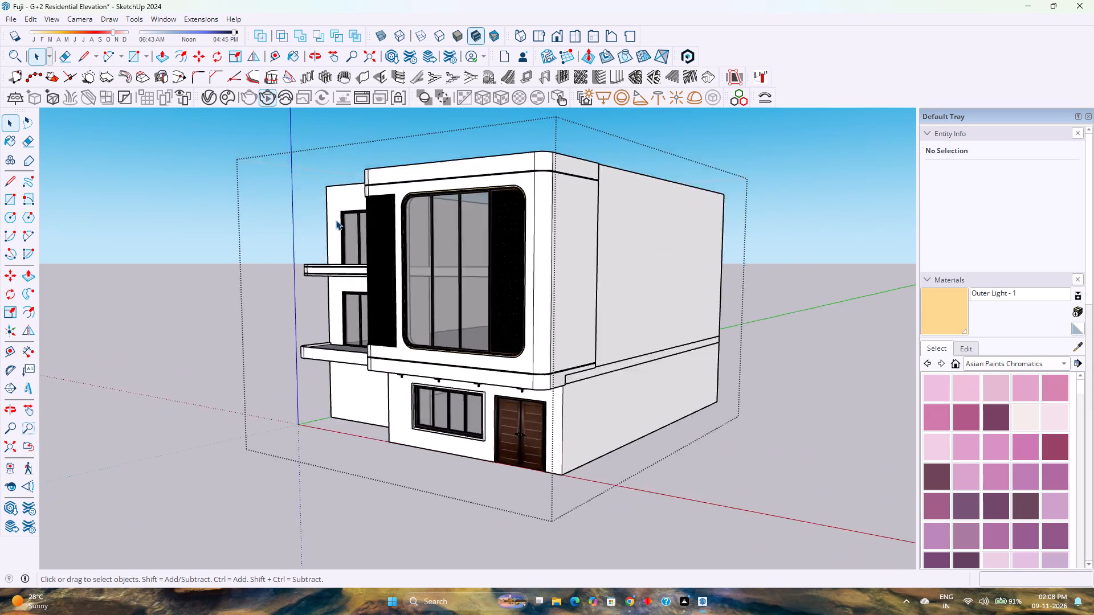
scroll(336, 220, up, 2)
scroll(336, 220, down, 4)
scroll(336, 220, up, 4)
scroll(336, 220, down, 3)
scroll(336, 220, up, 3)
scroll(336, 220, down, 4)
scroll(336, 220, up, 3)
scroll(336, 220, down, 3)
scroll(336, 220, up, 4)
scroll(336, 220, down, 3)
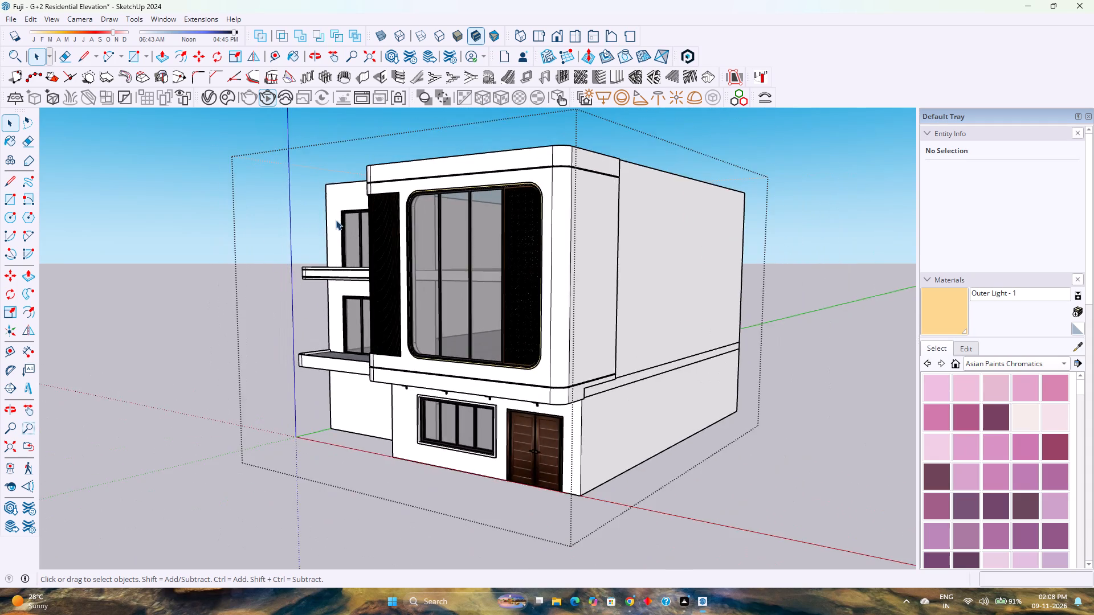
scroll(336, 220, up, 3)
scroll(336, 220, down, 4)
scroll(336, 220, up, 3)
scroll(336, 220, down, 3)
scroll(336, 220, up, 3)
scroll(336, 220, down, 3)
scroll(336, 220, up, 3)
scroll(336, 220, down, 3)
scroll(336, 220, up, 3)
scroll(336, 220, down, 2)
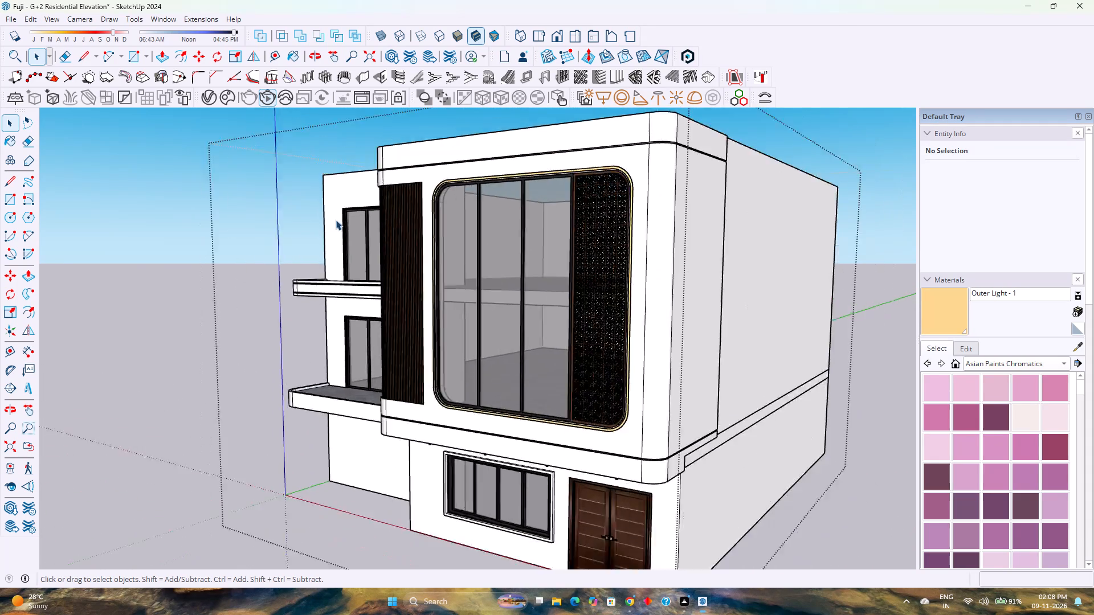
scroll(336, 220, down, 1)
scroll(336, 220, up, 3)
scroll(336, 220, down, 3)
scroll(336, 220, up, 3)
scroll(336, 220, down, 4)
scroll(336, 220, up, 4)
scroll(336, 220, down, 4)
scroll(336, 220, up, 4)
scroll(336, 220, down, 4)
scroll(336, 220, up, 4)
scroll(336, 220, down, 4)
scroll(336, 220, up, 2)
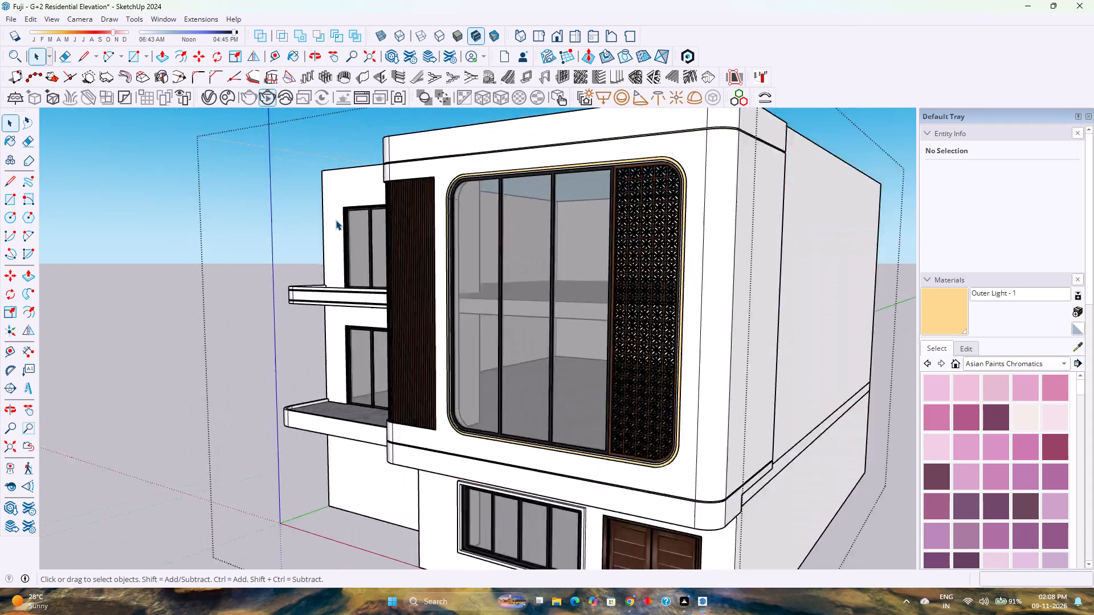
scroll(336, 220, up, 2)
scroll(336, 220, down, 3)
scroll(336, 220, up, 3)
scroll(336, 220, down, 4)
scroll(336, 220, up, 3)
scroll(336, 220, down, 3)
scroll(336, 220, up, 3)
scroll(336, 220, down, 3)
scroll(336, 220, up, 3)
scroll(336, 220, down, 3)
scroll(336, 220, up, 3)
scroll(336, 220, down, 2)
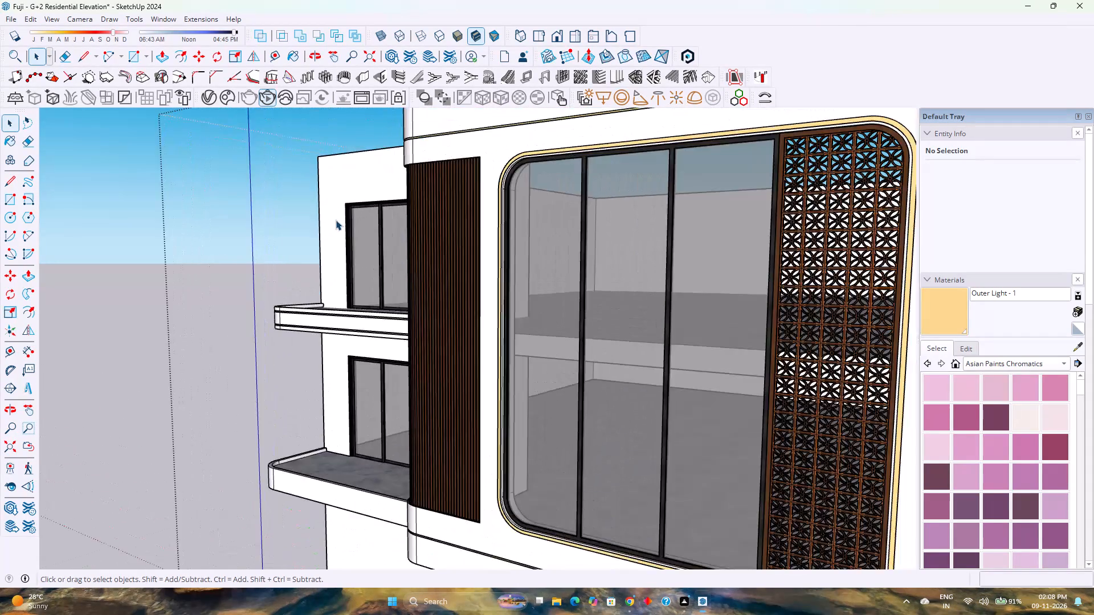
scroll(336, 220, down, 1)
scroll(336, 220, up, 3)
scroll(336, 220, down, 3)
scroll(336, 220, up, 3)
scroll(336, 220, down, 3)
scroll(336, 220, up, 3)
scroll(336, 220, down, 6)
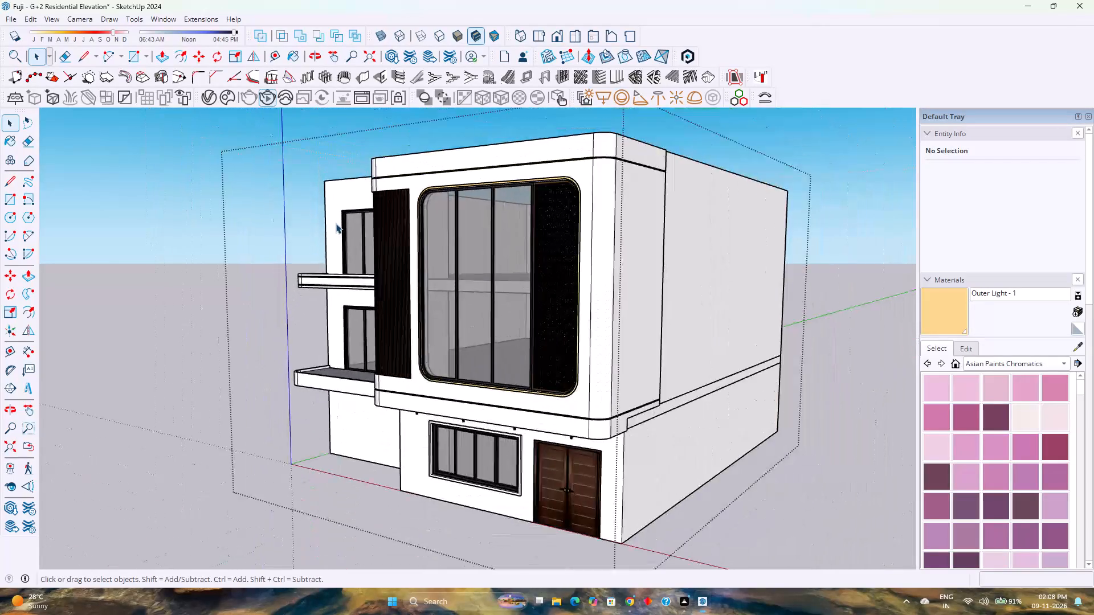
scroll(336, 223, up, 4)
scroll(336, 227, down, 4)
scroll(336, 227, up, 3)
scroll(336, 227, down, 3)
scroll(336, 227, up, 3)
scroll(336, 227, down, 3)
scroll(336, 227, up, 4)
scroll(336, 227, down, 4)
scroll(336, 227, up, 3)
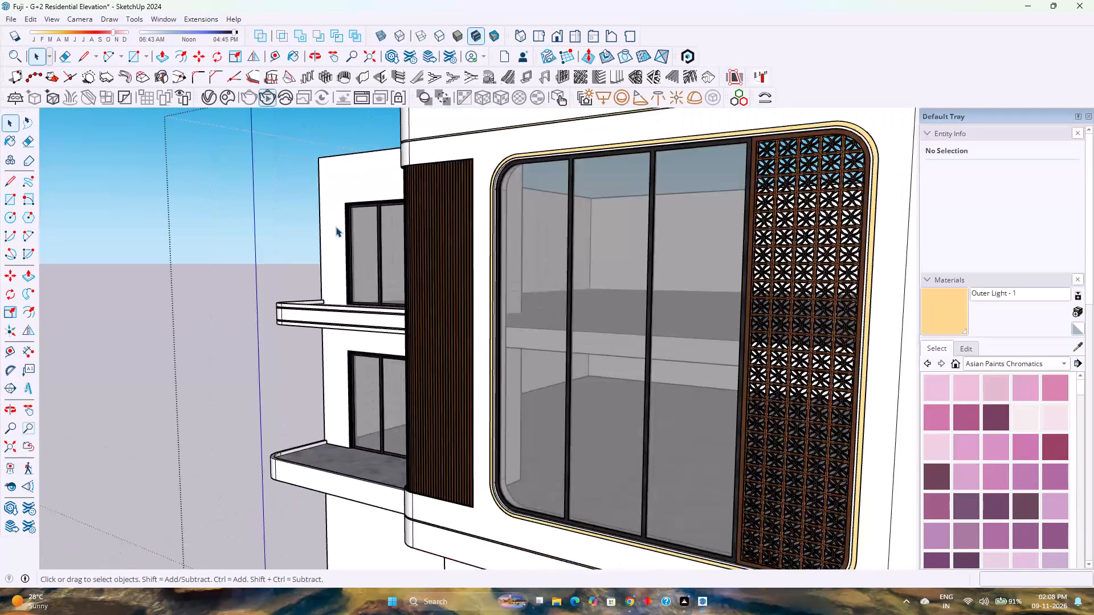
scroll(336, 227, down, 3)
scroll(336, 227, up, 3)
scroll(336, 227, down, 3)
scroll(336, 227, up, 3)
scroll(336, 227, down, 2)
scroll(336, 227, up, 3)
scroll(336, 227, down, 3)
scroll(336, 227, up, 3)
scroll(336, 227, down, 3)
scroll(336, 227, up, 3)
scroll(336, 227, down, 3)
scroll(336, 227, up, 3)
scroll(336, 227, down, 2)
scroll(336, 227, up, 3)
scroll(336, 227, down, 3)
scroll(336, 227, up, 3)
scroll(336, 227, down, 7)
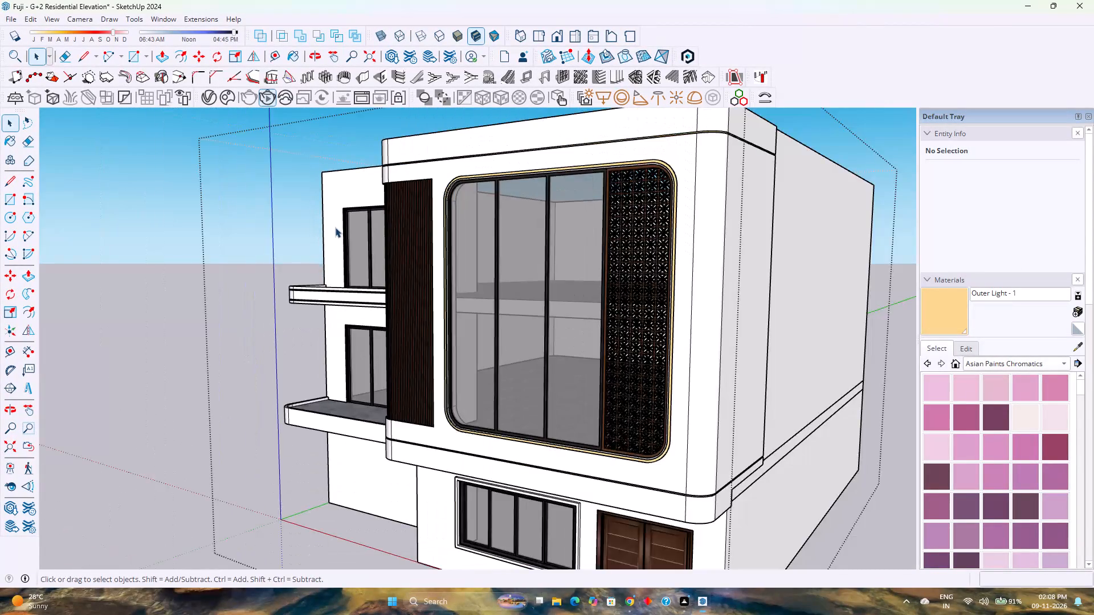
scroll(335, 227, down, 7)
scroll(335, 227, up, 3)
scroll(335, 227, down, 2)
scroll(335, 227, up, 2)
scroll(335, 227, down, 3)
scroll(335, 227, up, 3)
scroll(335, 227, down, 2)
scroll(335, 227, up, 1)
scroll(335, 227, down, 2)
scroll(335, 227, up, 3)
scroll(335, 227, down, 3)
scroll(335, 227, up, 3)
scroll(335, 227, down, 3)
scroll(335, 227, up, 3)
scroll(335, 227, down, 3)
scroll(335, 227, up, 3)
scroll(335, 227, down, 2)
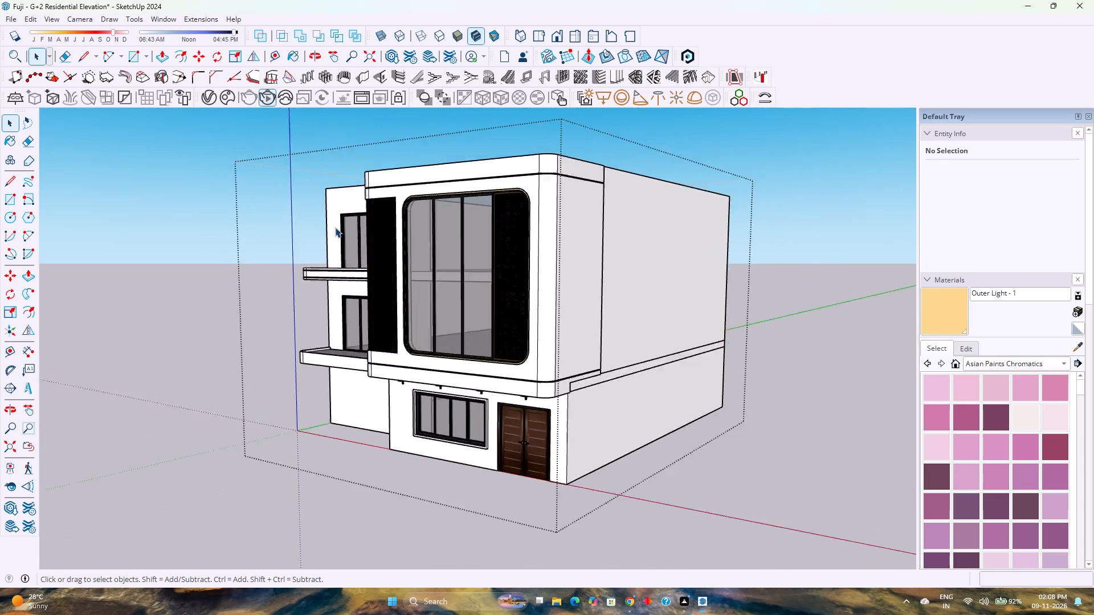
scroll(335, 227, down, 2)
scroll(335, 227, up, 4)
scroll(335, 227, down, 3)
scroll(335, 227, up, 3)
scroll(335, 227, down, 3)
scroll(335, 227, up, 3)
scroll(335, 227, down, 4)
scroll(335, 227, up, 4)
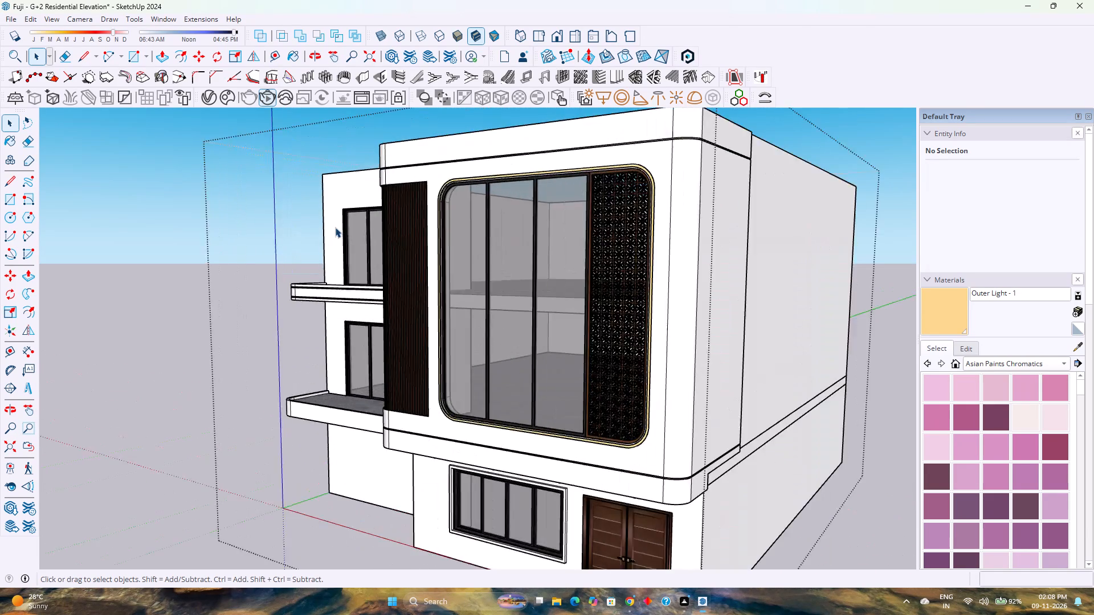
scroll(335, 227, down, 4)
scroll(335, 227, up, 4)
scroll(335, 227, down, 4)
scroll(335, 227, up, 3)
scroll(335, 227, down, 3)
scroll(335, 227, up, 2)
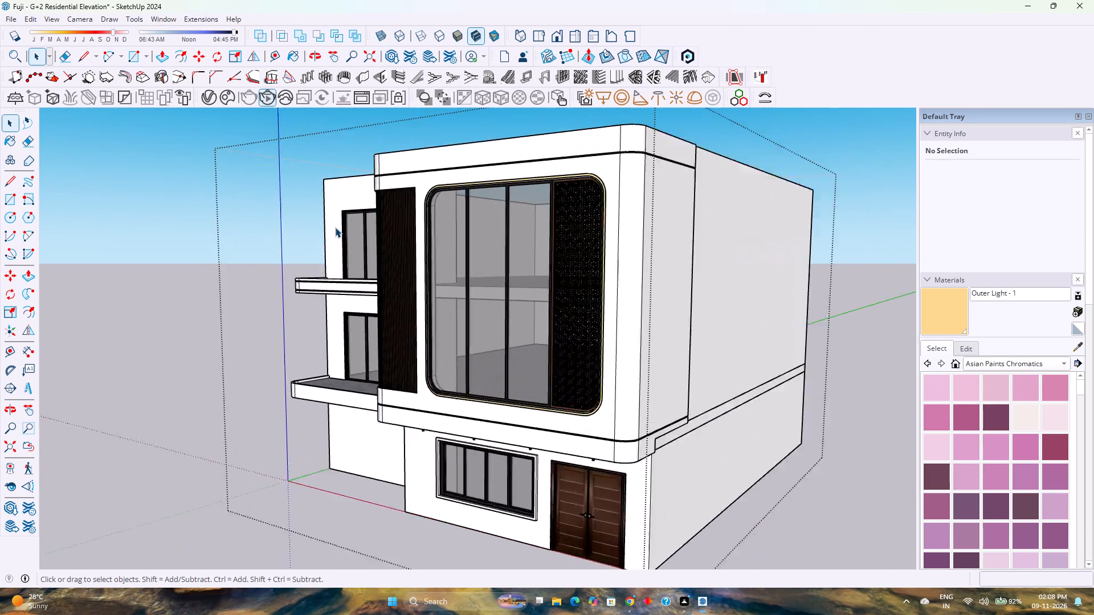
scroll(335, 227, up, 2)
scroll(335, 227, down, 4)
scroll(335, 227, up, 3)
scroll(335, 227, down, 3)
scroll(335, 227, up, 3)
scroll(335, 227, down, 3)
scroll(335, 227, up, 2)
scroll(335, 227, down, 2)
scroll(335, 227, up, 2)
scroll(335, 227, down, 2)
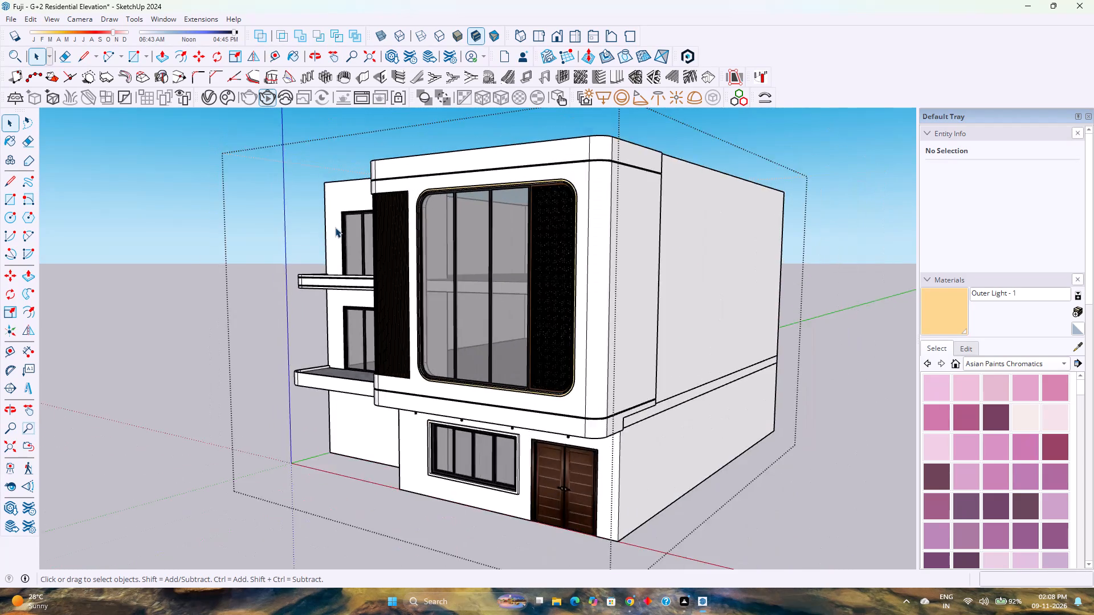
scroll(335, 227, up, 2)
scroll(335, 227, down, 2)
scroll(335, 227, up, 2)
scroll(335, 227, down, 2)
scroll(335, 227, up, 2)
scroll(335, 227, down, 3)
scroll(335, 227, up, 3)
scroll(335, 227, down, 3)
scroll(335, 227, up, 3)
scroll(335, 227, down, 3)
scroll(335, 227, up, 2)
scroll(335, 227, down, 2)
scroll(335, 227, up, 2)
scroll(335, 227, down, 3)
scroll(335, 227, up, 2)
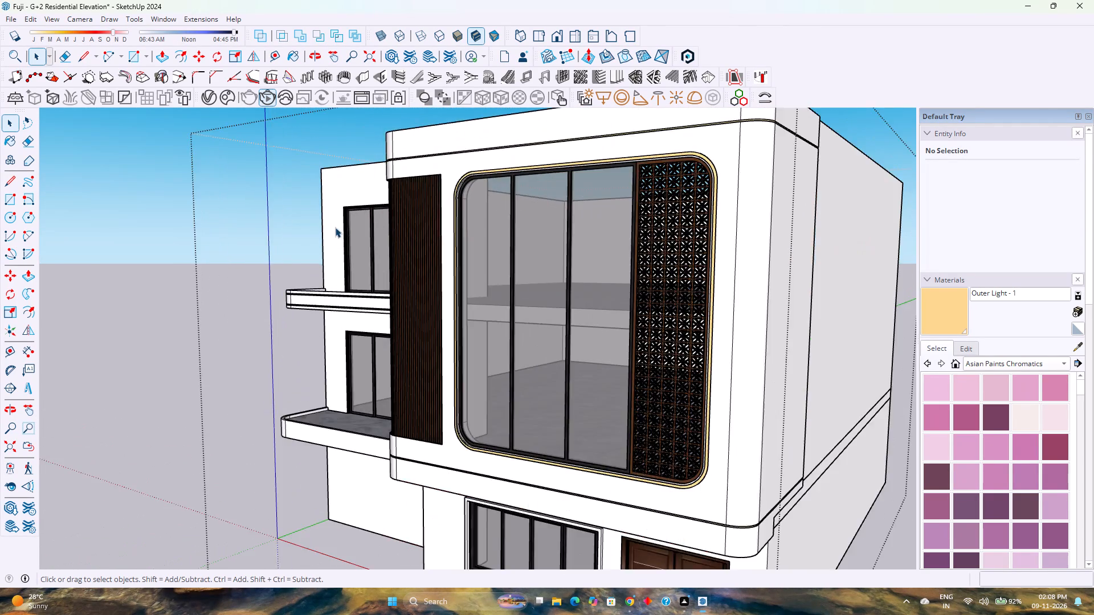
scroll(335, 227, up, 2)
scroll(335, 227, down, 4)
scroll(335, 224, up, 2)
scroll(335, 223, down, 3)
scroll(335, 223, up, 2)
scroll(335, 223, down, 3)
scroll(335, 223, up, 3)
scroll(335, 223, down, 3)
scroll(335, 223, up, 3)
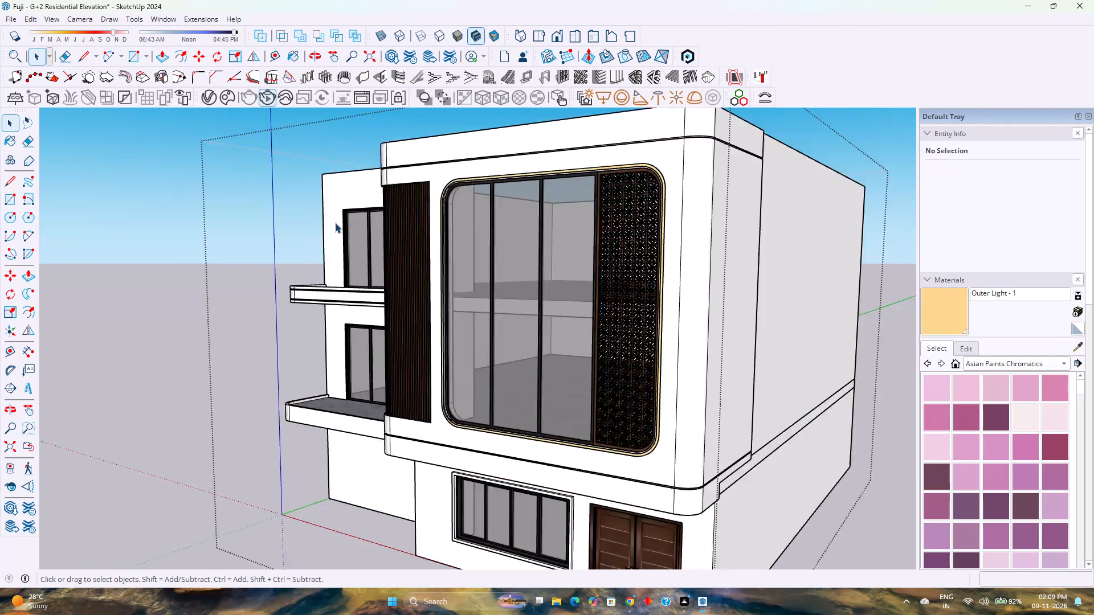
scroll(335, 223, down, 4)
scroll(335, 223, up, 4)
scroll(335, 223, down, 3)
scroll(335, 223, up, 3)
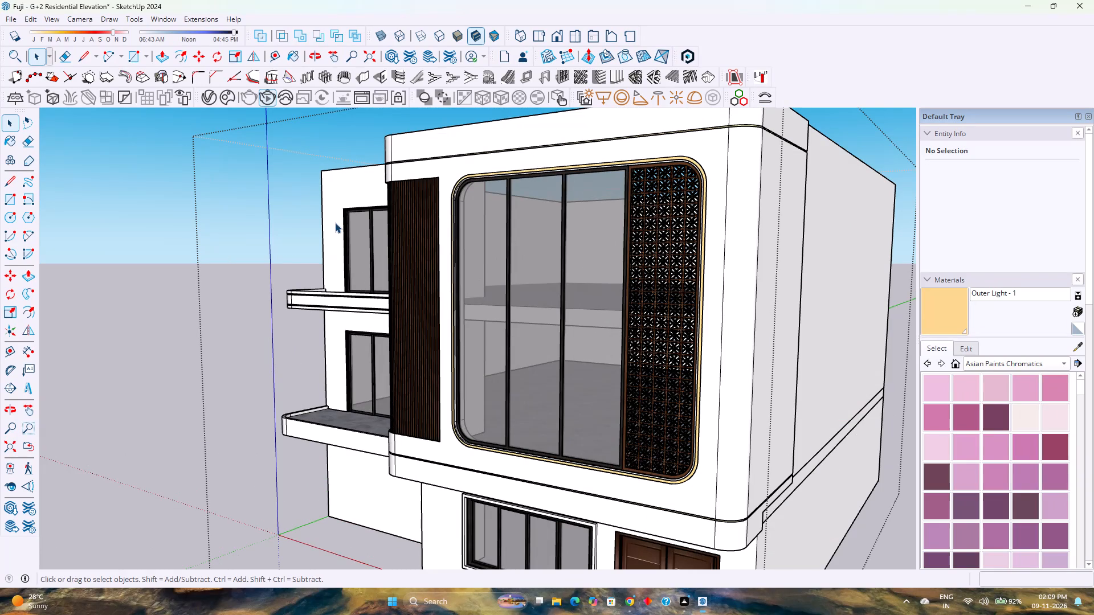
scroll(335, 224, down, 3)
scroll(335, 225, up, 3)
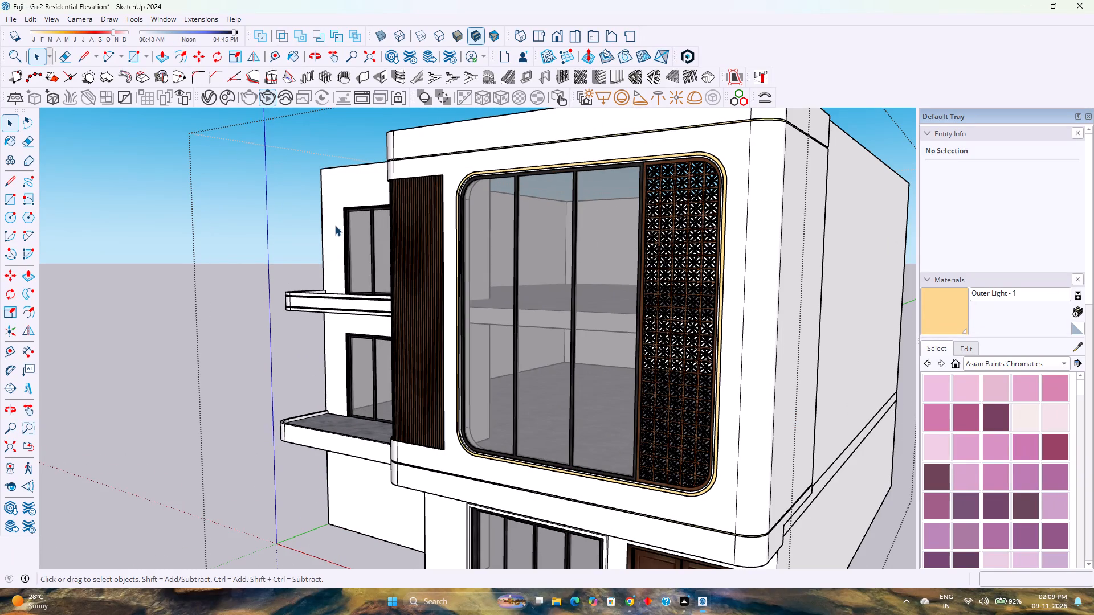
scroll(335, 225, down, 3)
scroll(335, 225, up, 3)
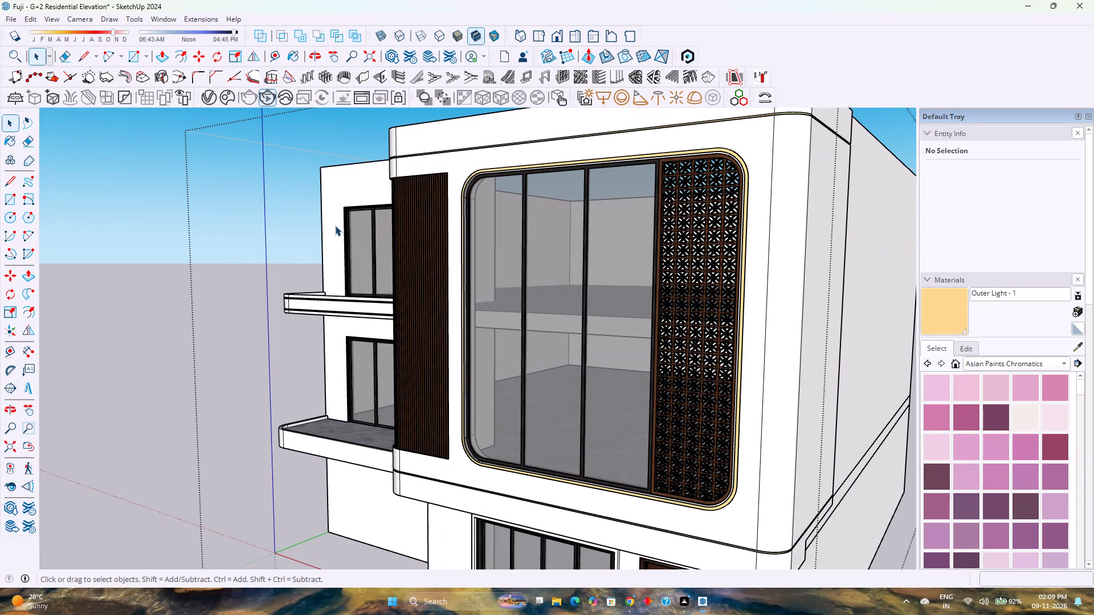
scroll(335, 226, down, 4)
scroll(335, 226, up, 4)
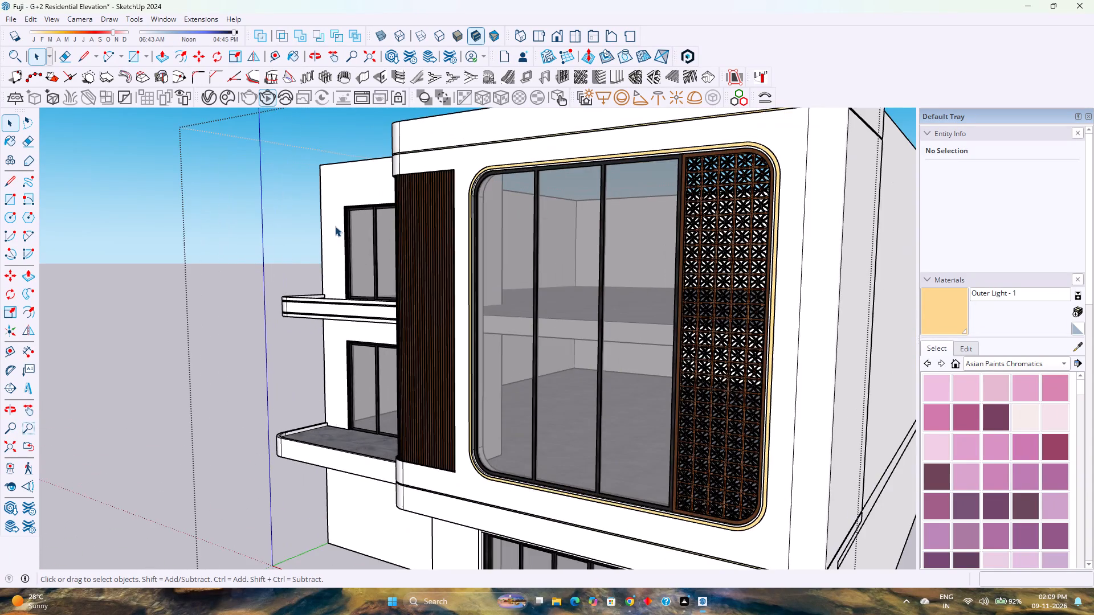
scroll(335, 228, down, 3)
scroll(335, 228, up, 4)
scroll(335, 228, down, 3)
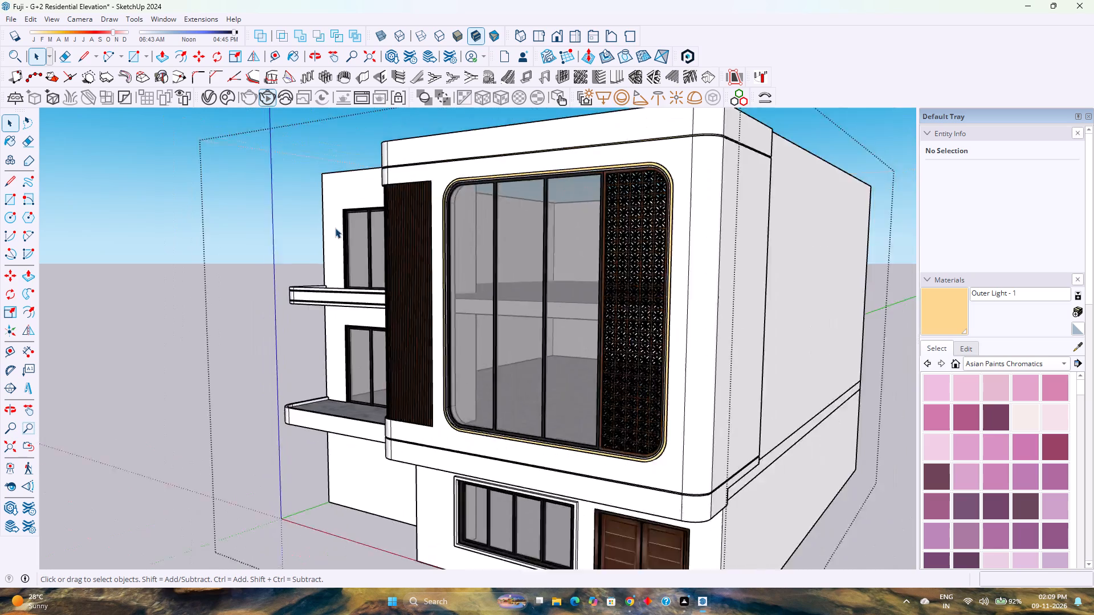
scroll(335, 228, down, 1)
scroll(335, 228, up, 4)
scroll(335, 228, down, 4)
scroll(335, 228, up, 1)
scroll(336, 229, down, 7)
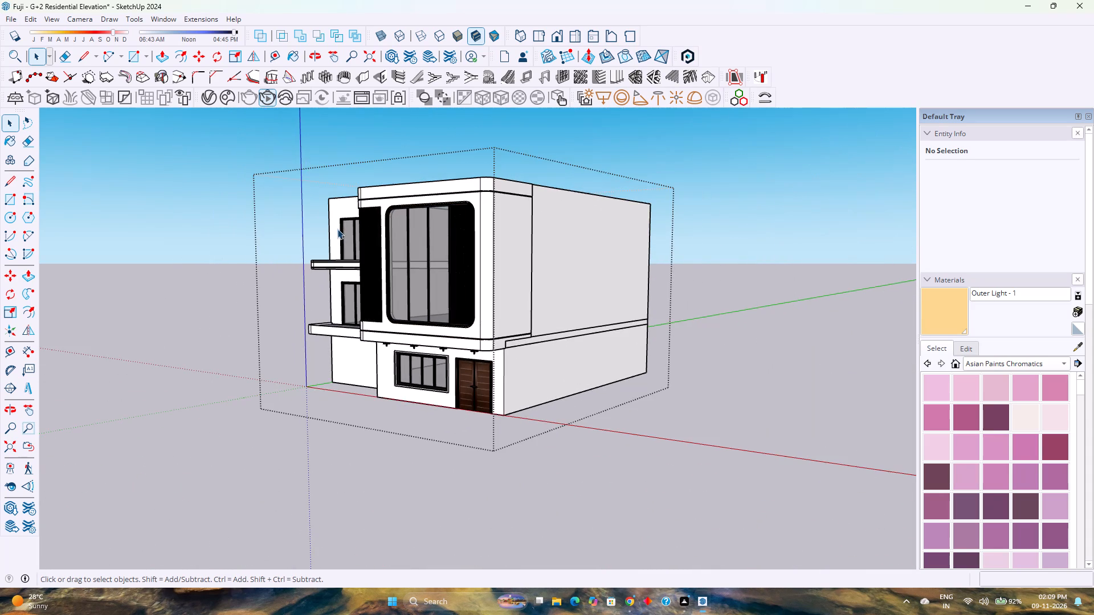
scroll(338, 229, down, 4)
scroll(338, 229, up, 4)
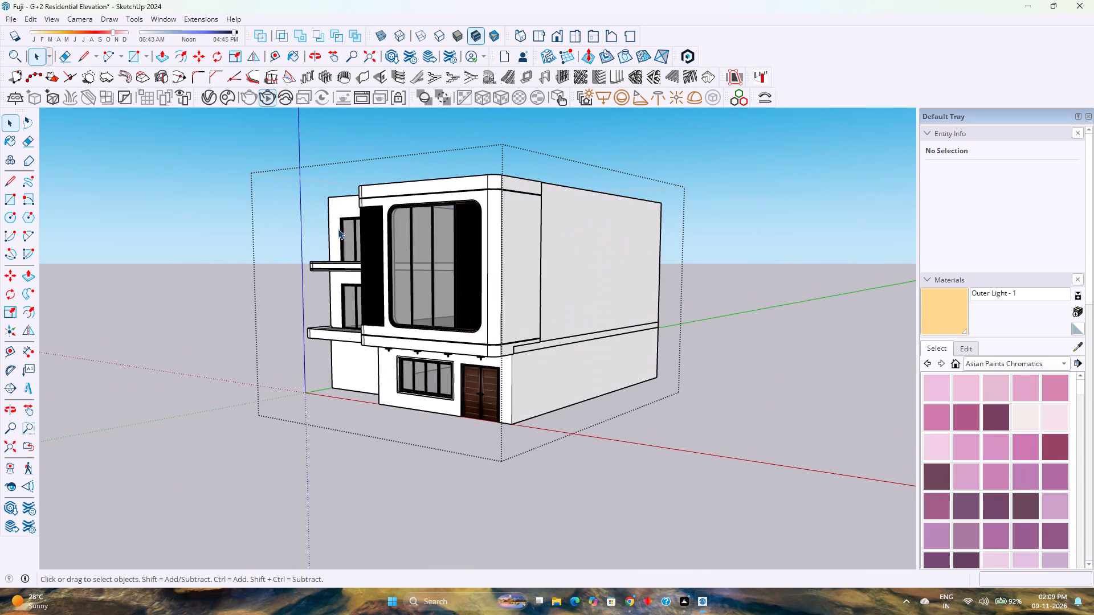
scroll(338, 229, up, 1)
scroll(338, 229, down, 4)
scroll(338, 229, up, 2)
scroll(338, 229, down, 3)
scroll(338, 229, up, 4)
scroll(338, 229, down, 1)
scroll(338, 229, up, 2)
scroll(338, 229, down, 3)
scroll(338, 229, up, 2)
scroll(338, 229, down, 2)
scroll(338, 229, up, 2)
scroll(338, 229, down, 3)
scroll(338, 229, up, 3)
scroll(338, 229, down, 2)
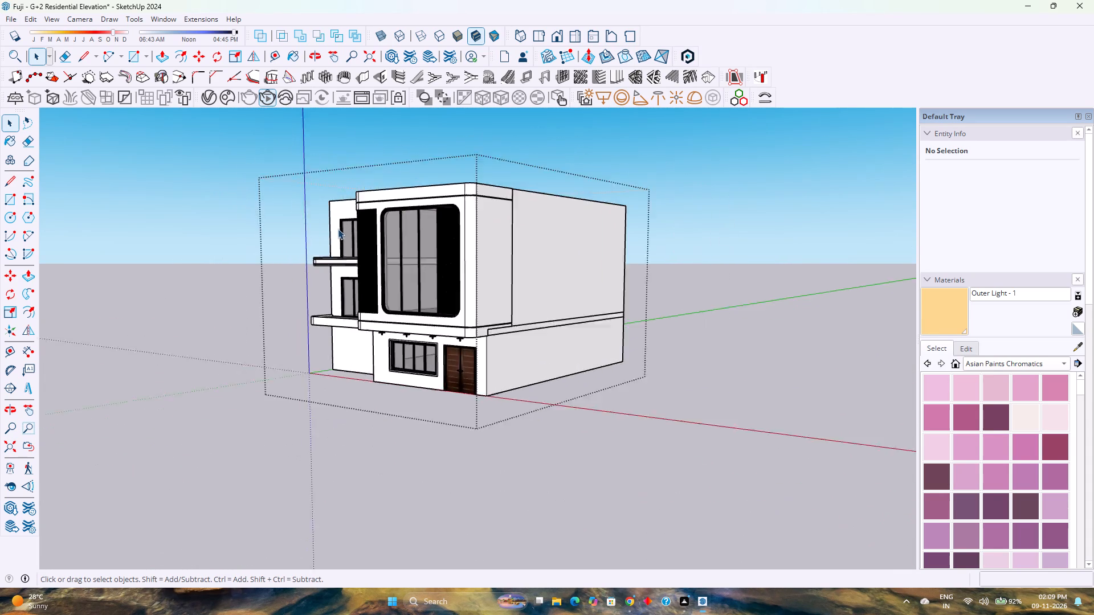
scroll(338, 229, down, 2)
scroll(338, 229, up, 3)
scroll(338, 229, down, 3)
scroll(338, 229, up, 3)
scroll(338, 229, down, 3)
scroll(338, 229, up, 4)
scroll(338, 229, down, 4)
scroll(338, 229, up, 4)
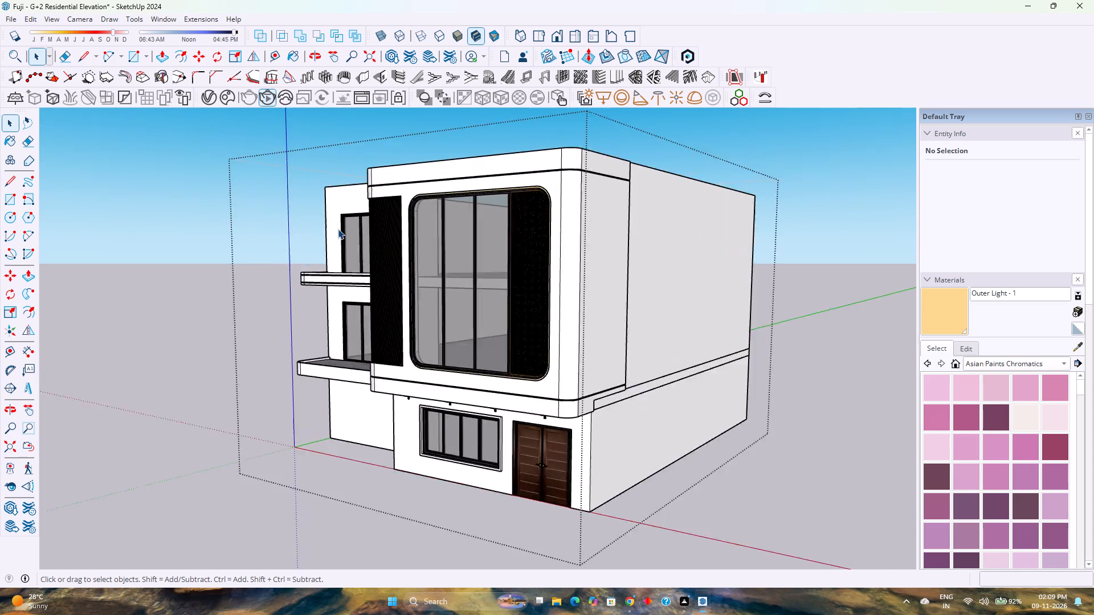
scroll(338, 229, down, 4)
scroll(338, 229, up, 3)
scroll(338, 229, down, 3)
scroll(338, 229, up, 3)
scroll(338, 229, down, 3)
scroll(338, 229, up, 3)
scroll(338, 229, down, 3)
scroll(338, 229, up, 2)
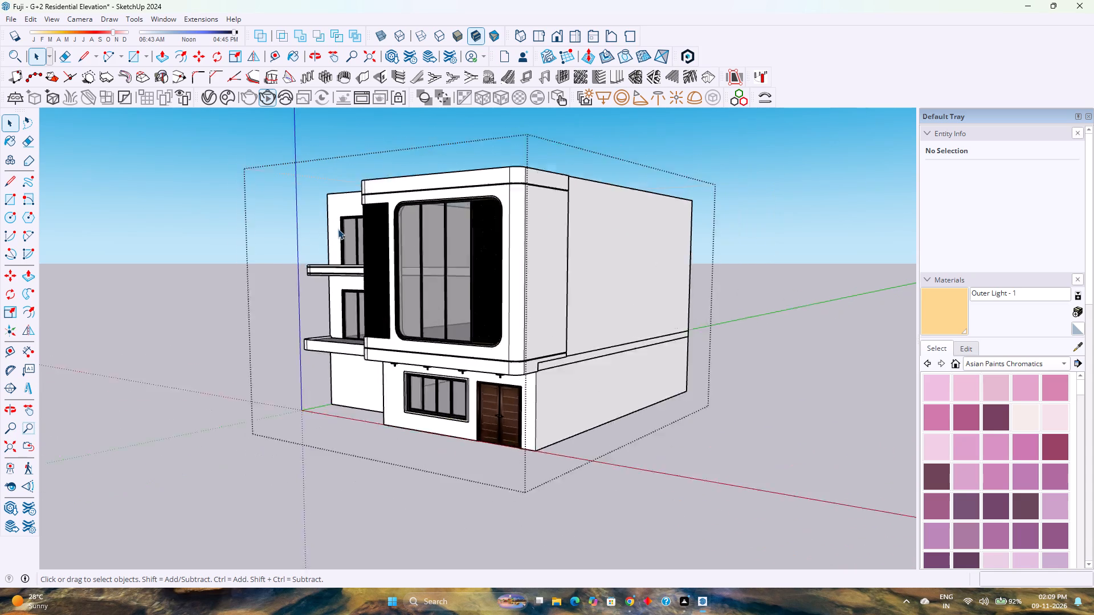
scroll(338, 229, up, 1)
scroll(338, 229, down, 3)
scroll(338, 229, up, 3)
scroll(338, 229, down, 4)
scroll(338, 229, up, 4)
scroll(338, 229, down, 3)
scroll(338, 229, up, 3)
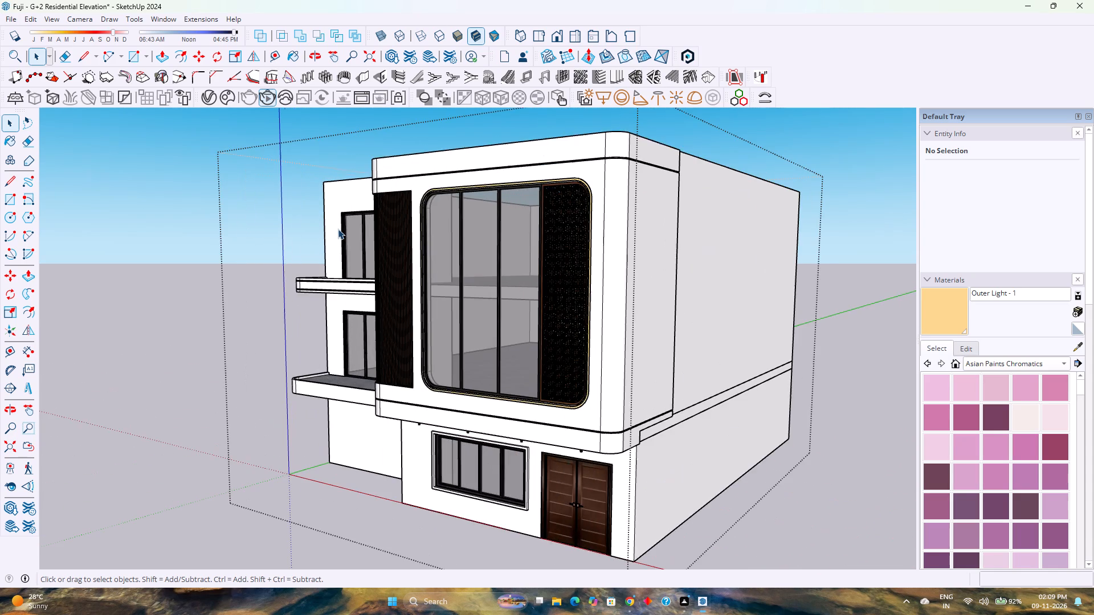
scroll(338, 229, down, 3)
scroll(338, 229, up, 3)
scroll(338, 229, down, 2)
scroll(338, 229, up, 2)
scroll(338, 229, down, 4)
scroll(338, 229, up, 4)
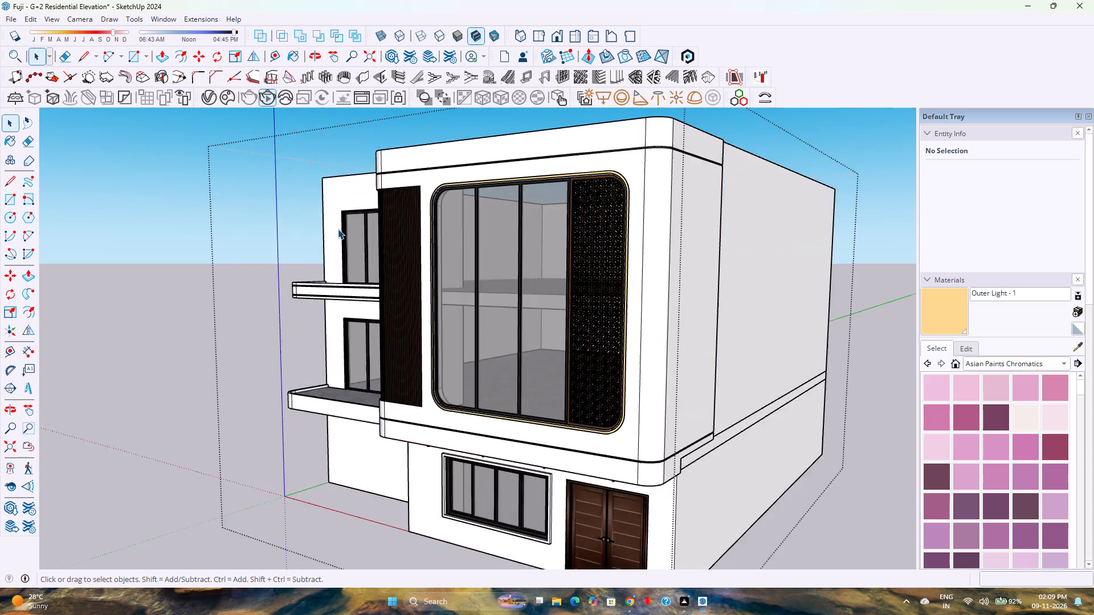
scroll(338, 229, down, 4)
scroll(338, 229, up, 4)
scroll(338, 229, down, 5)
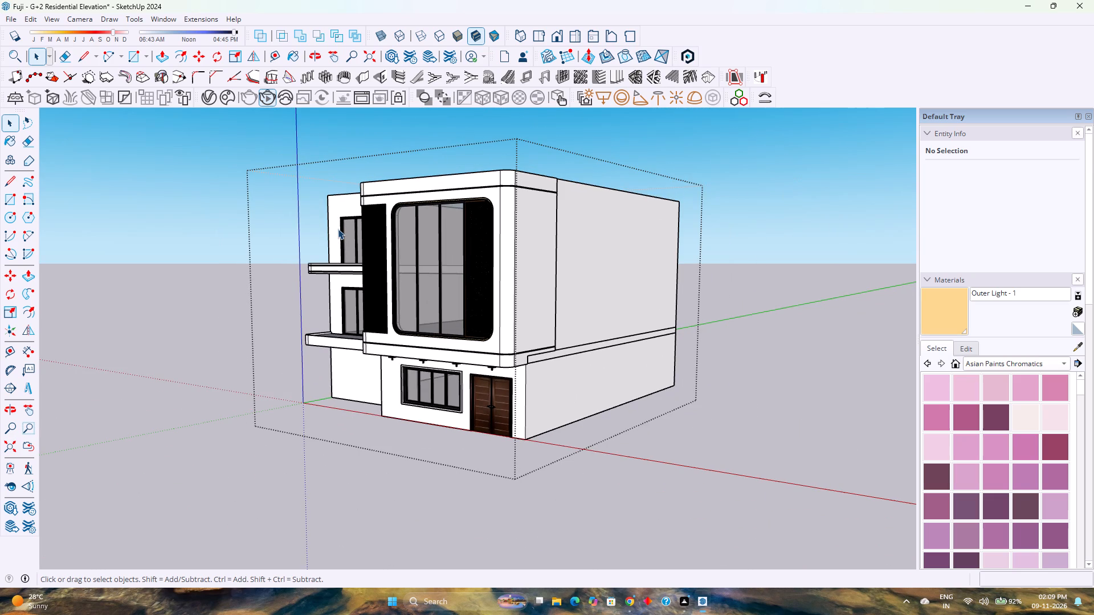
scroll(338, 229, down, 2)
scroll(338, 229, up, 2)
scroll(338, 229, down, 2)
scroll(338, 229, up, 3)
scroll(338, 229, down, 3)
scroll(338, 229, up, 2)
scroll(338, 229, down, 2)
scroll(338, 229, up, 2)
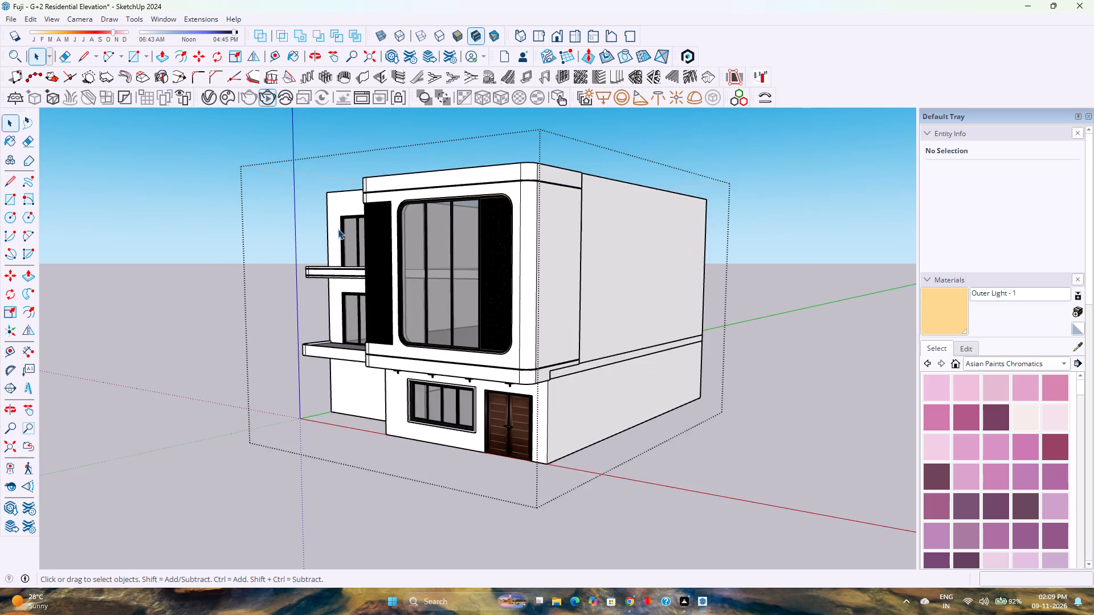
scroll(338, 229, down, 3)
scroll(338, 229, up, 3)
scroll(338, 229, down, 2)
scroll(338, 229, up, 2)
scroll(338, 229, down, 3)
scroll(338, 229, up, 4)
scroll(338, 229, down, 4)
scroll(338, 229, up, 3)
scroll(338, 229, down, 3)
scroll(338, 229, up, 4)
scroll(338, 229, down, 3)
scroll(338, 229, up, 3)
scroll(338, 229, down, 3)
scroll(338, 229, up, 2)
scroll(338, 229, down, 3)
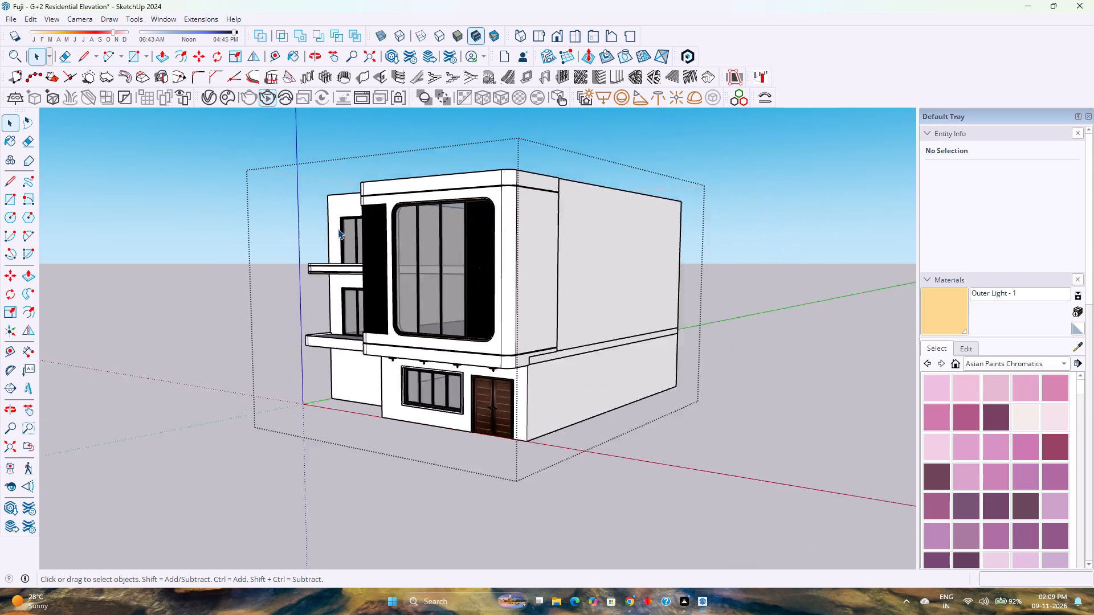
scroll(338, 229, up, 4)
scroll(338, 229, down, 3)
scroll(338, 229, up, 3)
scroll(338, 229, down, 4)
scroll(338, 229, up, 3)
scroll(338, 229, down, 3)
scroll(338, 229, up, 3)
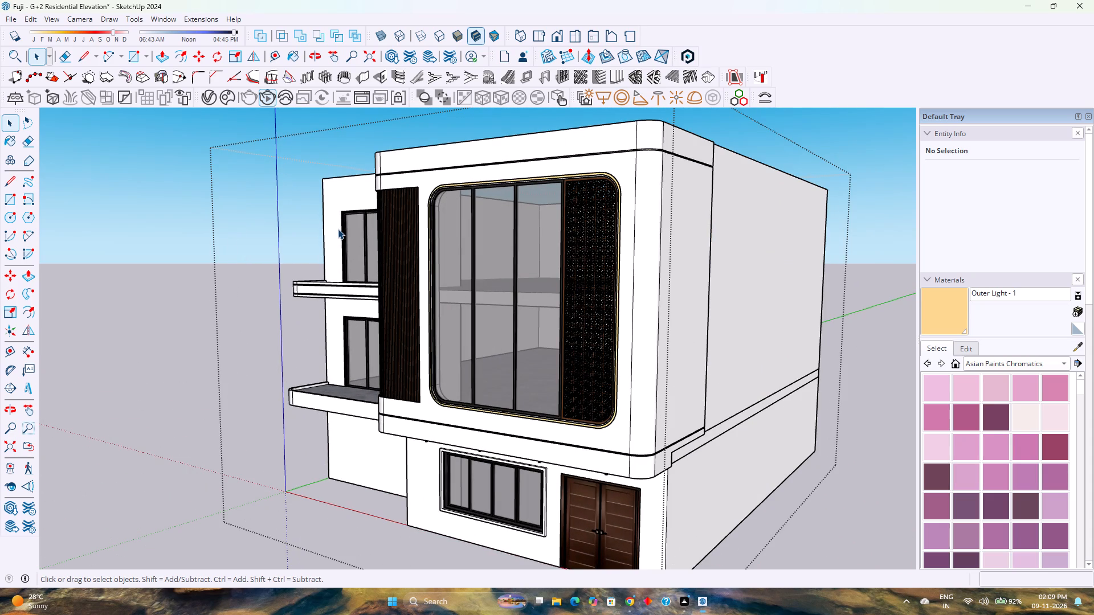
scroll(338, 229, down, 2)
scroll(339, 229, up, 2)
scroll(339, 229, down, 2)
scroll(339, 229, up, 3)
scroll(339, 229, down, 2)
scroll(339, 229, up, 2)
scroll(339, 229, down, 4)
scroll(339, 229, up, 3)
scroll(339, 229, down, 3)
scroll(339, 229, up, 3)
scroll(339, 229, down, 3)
Examine the slatted panel, balconies, large framed window and lattice screen on the upper front facade close up.
scroll(335, 227, down, 4)
scroll(335, 227, up, 4)
scroll(335, 227, down, 4)
scroll(335, 227, up, 4)
scroll(335, 228, down, 1)
scroll(335, 229, up, 3)
scroll(335, 229, down, 4)
scroll(335, 229, up, 4)
scroll(335, 229, down, 3)
scroll(335, 229, up, 3)
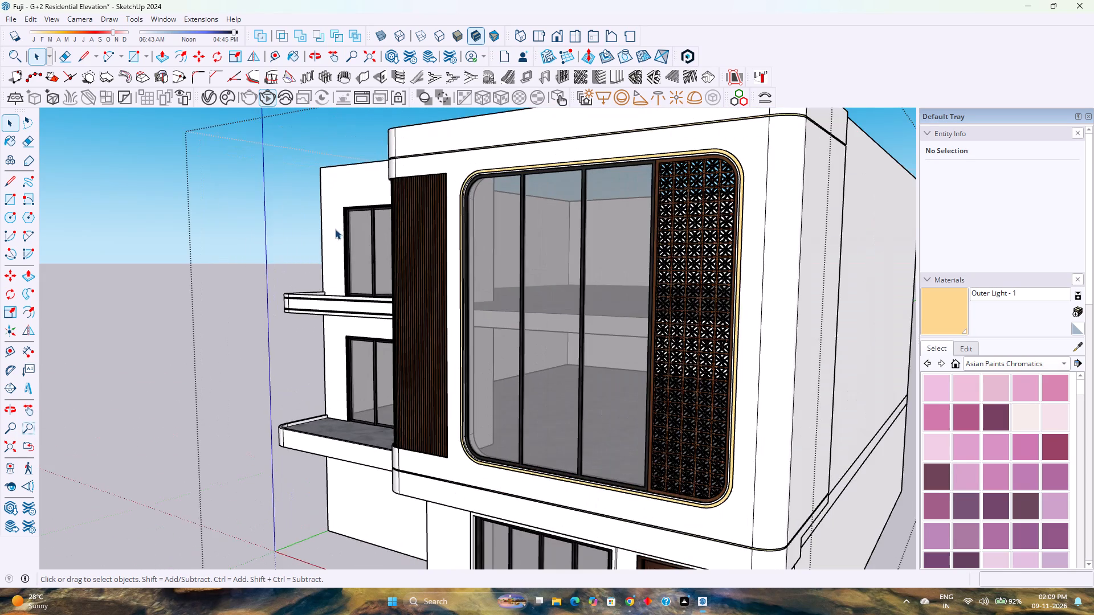
scroll(335, 229, down, 3)
scroll(335, 230, up, 3)
scroll(335, 230, down, 1)
scroll(335, 230, up, 1)
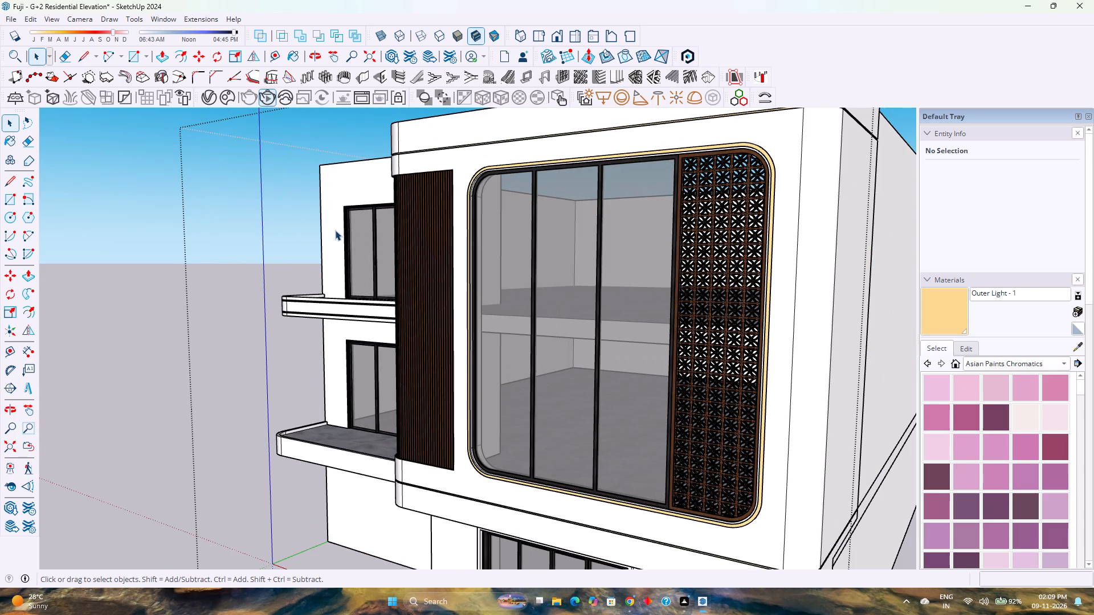
scroll(335, 230, down, 1)
scroll(335, 230, up, 1)
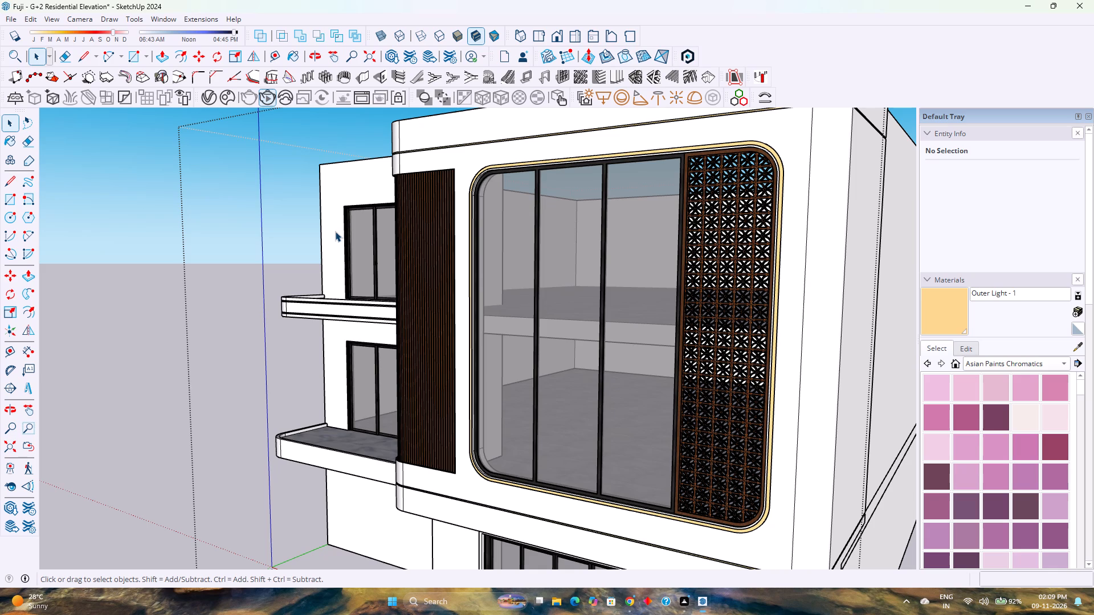
scroll(335, 233, down, 2)
scroll(335, 233, up, 4)
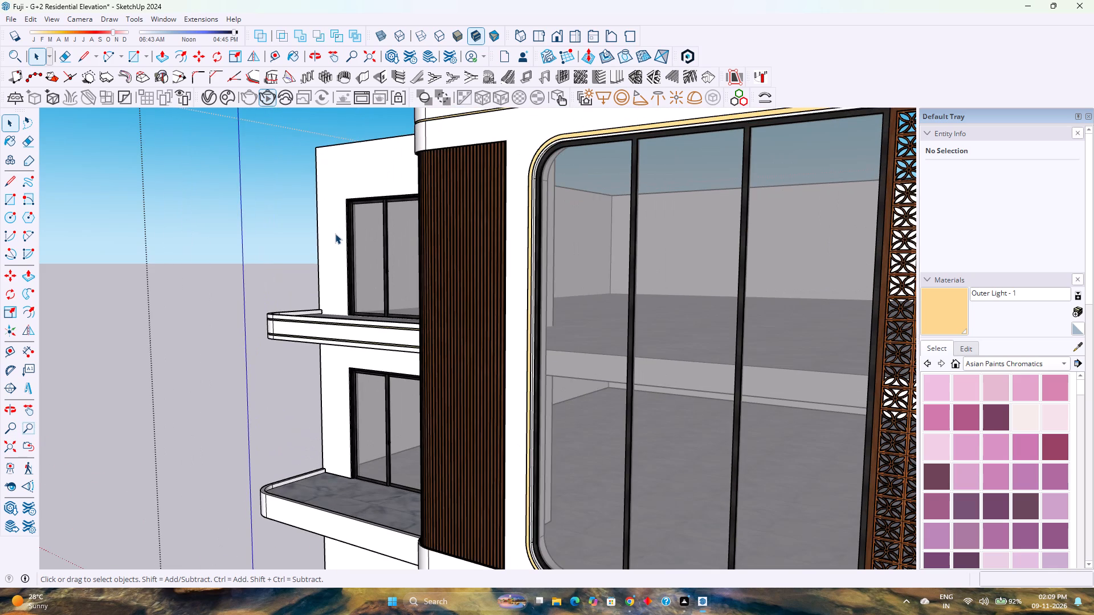
scroll(335, 233, down, 3)
scroll(335, 233, up, 2)
scroll(335, 233, down, 3)
scroll(335, 233, up, 3)
scroll(335, 233, down, 1)
scroll(335, 233, up, 1)
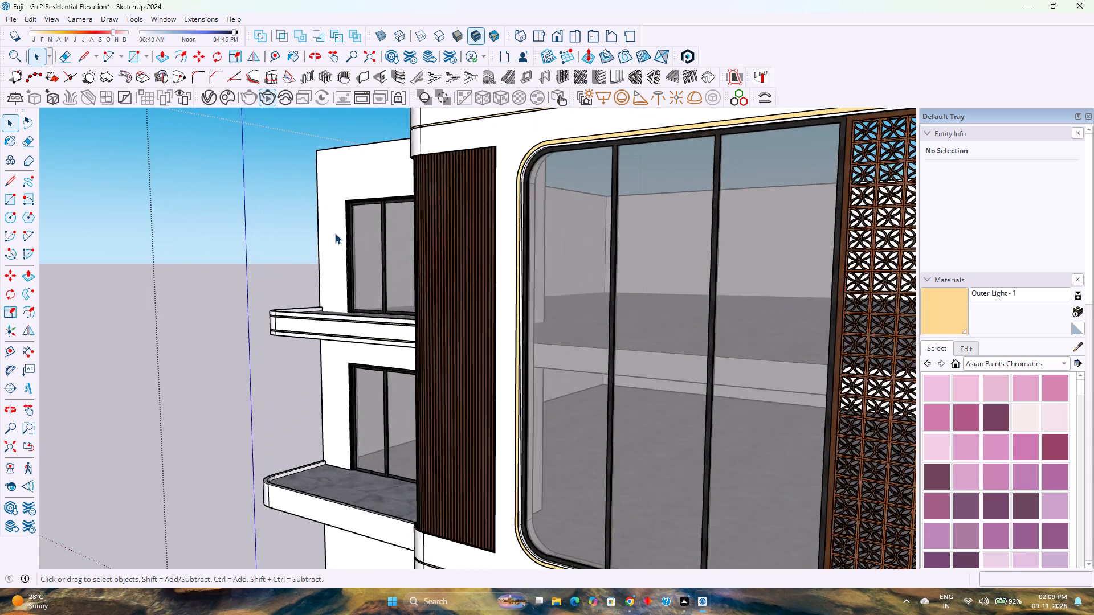
scroll(335, 233, down, 3)
scroll(335, 233, up, 3)
scroll(335, 233, down, 7)
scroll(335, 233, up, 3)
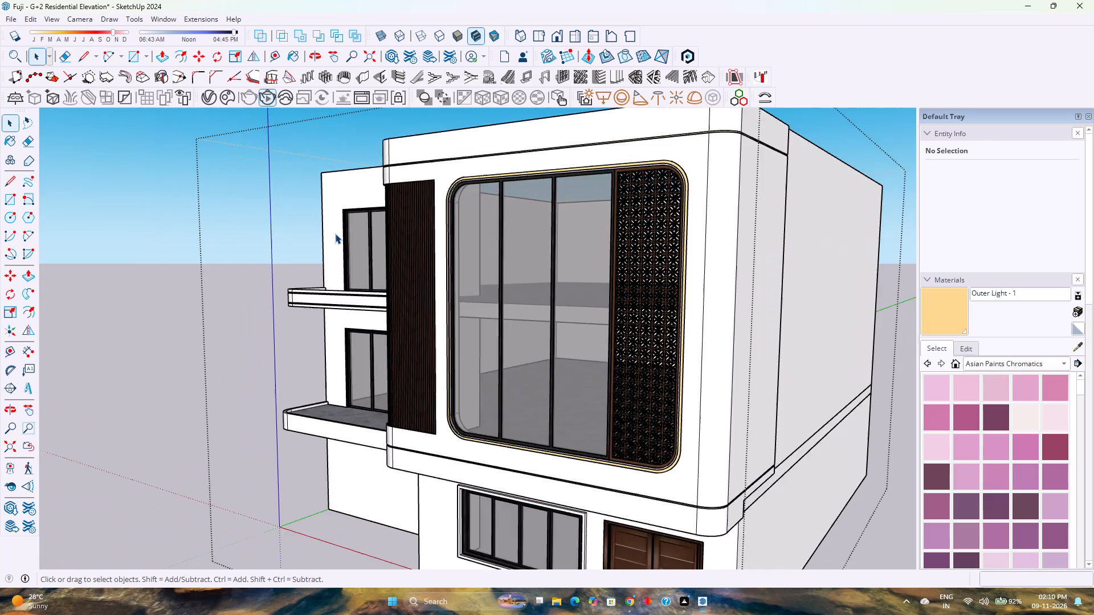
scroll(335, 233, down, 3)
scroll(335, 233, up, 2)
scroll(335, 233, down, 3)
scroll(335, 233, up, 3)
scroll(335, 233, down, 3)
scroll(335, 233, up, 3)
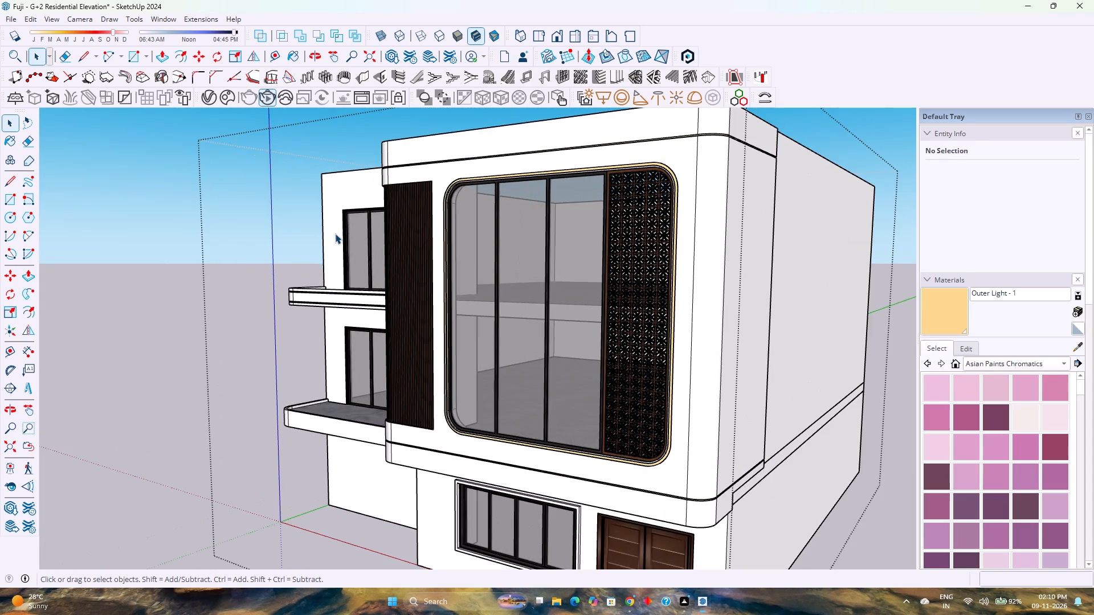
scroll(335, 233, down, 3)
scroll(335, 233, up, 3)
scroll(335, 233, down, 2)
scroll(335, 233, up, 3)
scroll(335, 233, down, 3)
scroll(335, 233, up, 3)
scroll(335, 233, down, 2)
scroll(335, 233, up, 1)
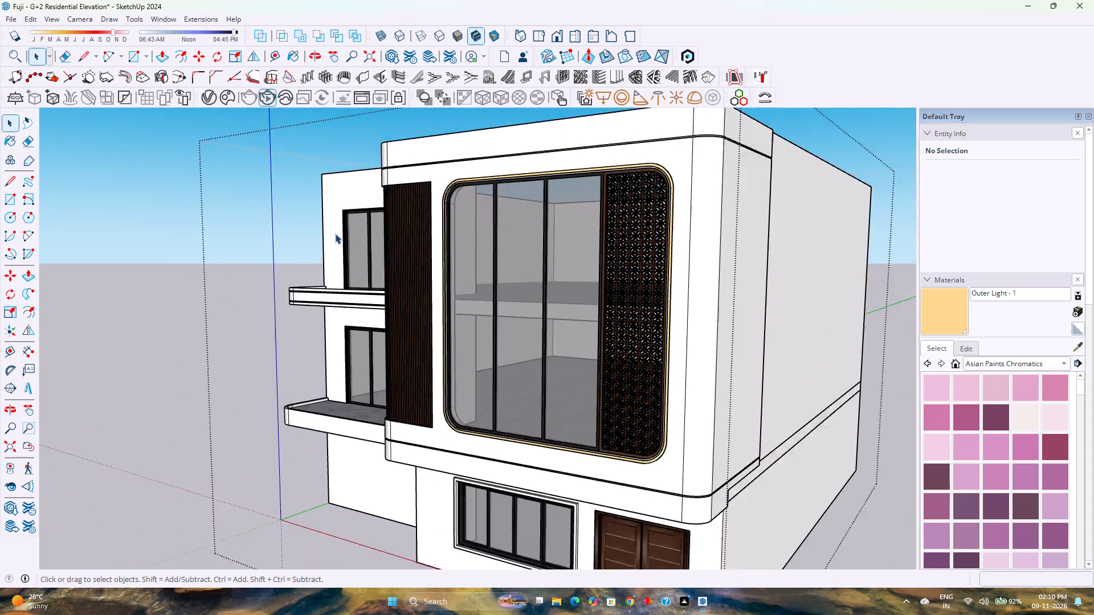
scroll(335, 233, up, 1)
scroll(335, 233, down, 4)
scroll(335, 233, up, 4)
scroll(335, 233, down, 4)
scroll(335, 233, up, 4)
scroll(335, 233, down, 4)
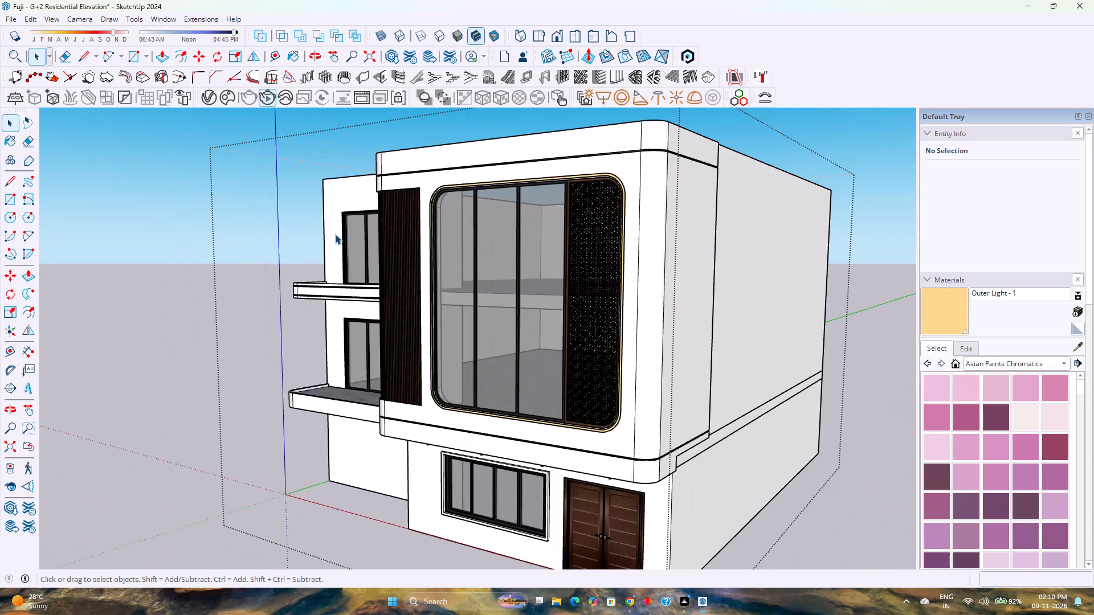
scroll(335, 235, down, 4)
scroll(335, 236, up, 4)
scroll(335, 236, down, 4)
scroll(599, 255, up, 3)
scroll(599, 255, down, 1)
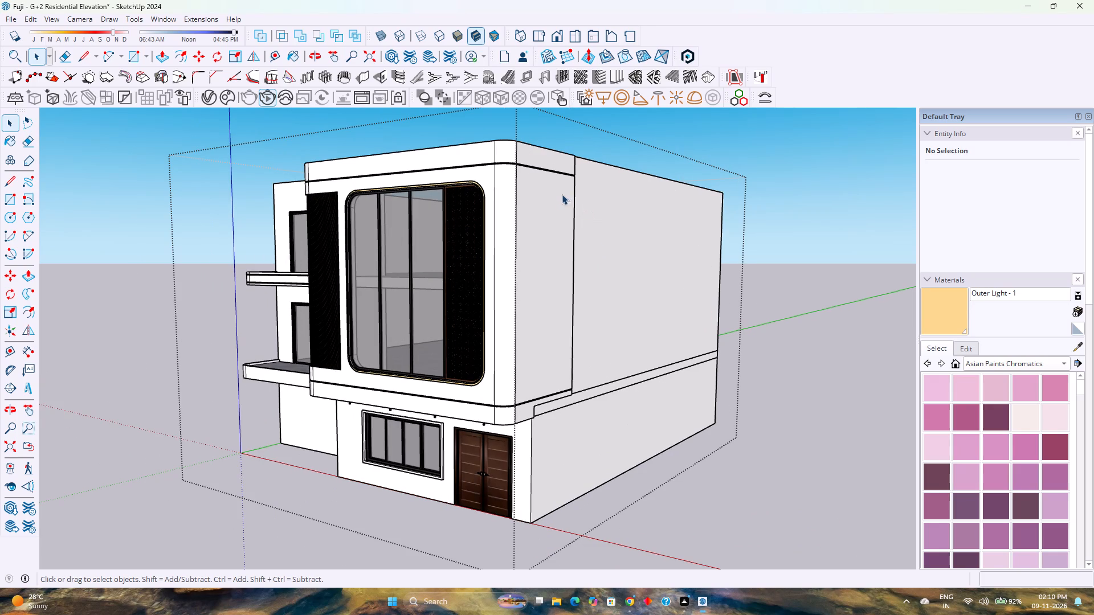
Review the large front window, projecting upper block and plain side wall from the corner and from the side.
scroll(538, 199, down, 4)
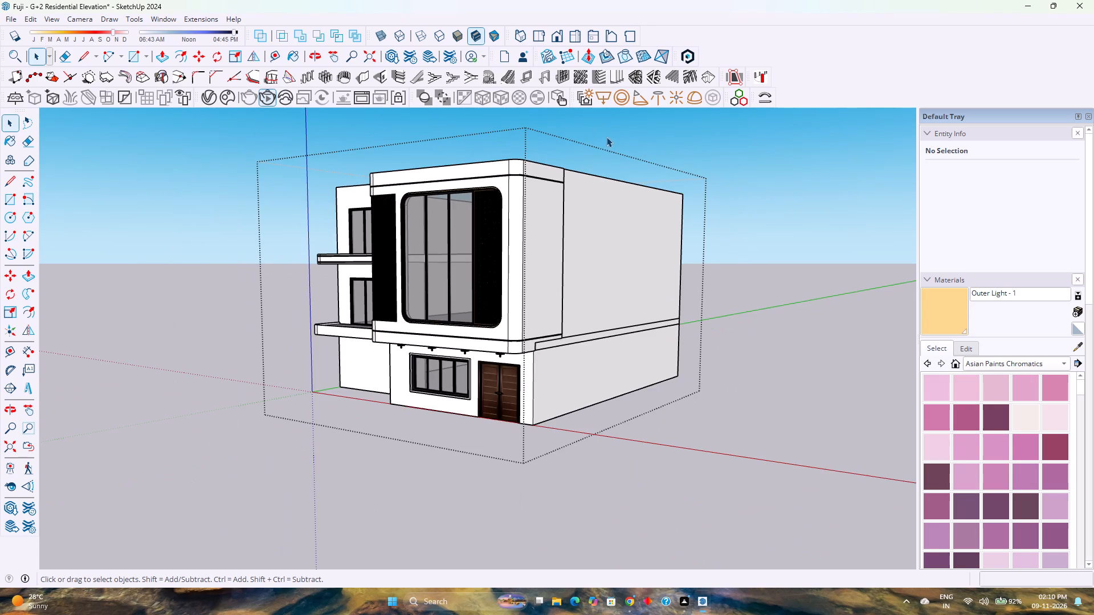
scroll(606, 137, up, 2)
scroll(275, 245, up, 3)
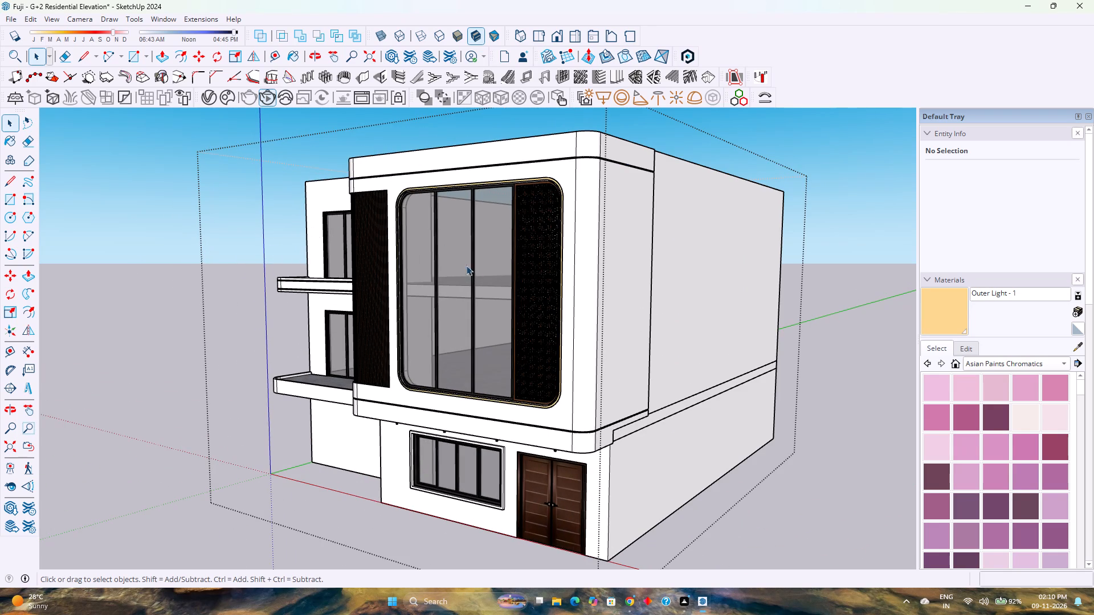
middle_drag(464, 272, 398, 286)
scroll(398, 286, down, 3)
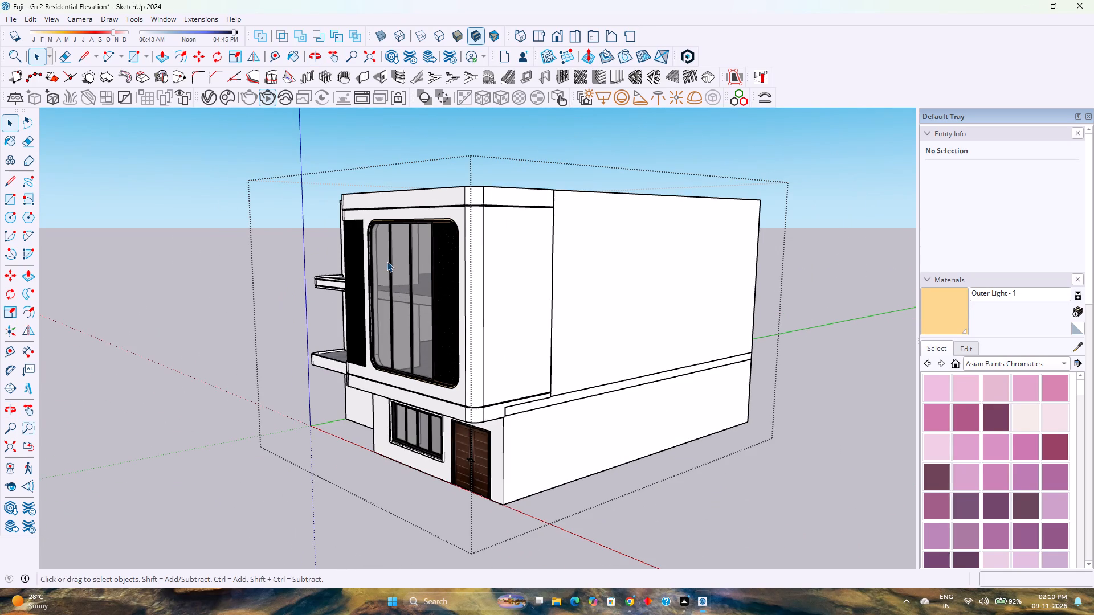
scroll(387, 261, up, 3)
scroll(387, 261, down, 2)
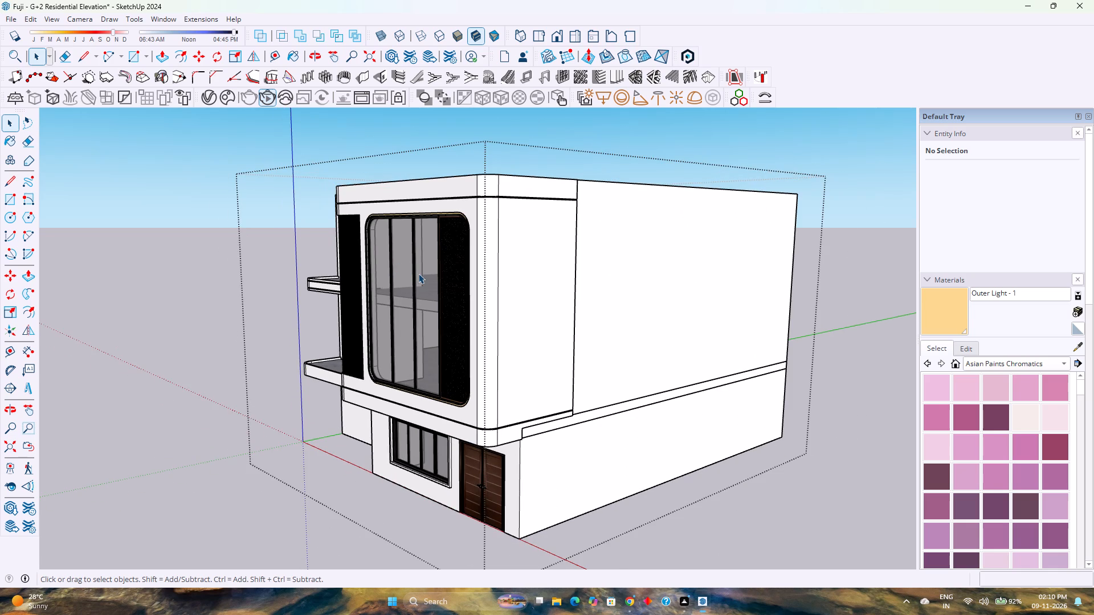
scroll(418, 273, down, 2)
middle_drag(472, 269, 281, 302)
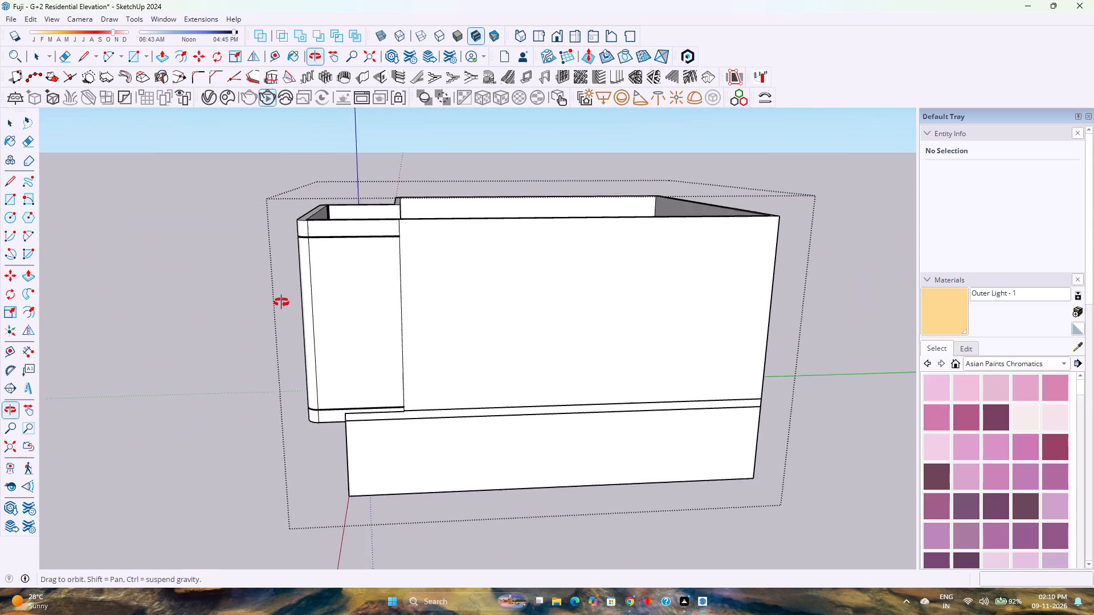
middle_drag(281, 302, 361, 305)
Examine the thin groove below the parapet where it wraps the rounded corner onto the side wall.
scroll(382, 244, up, 4)
middle_drag(361, 285, 302, 257)
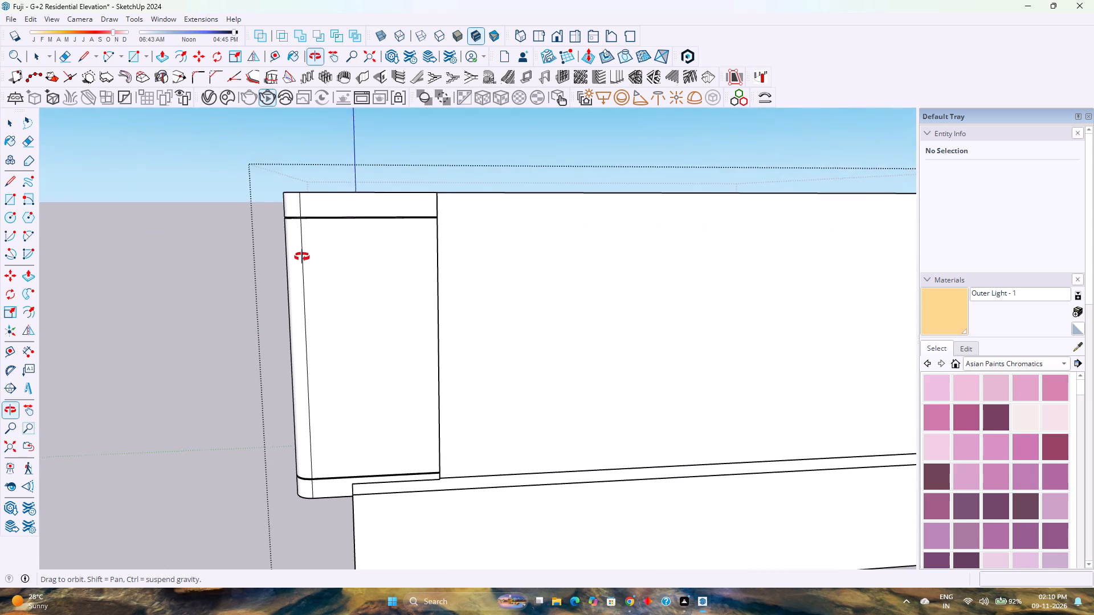
middle_drag(302, 257, 310, 248)
middle_click(310, 248)
scroll(287, 237, up, 11)
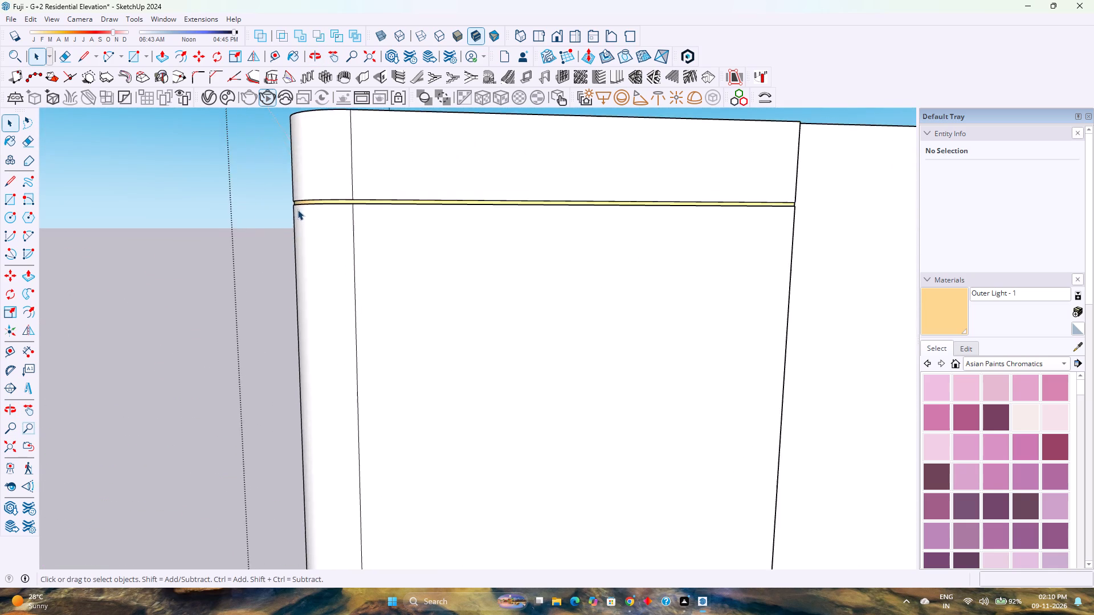
scroll(297, 210, up, 8)
middle_drag(298, 215, 317, 250)
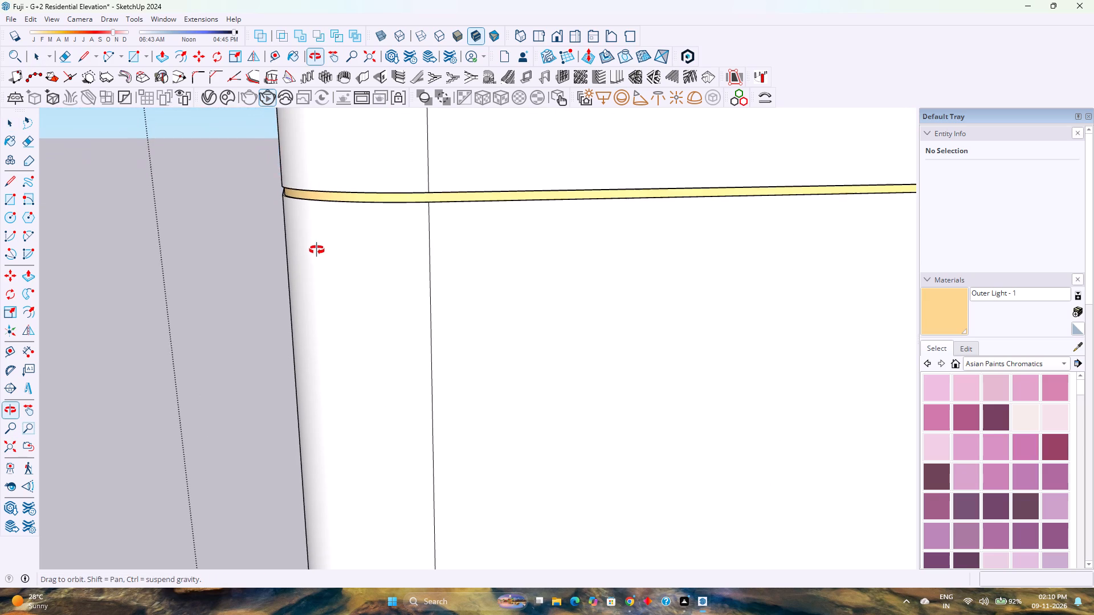
middle_drag(317, 250, 316, 251)
middle_click(316, 251)
scroll(311, 251, down, 11)
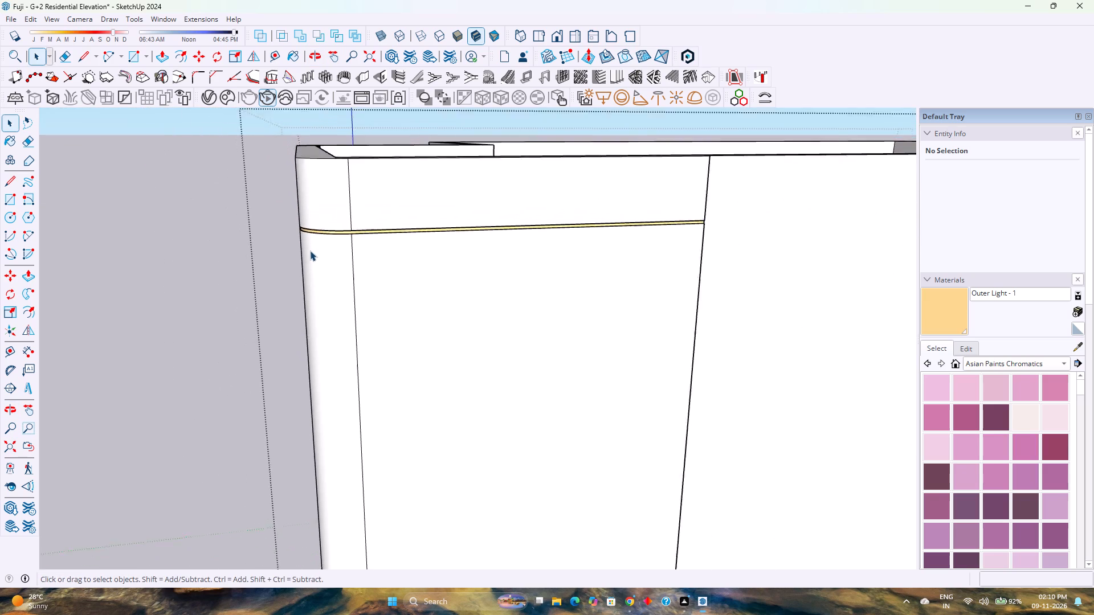
scroll(310, 251, down, 18)
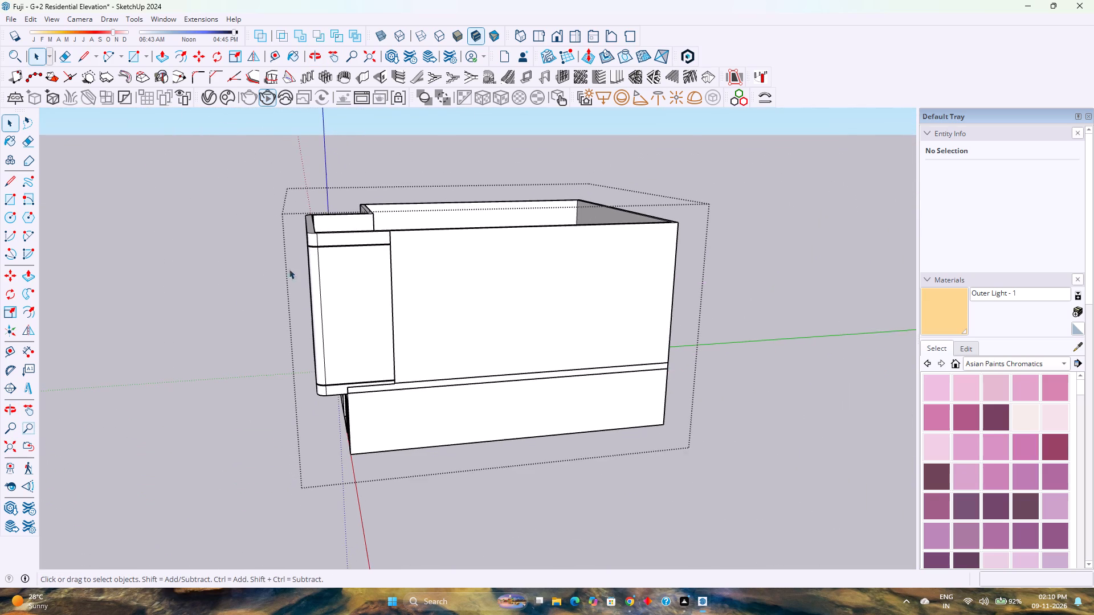
Review the building's overall massing and front facade from above and from near ground level.
middle_drag(220, 301, 502, 314)
scroll(461, 298, down, 3)
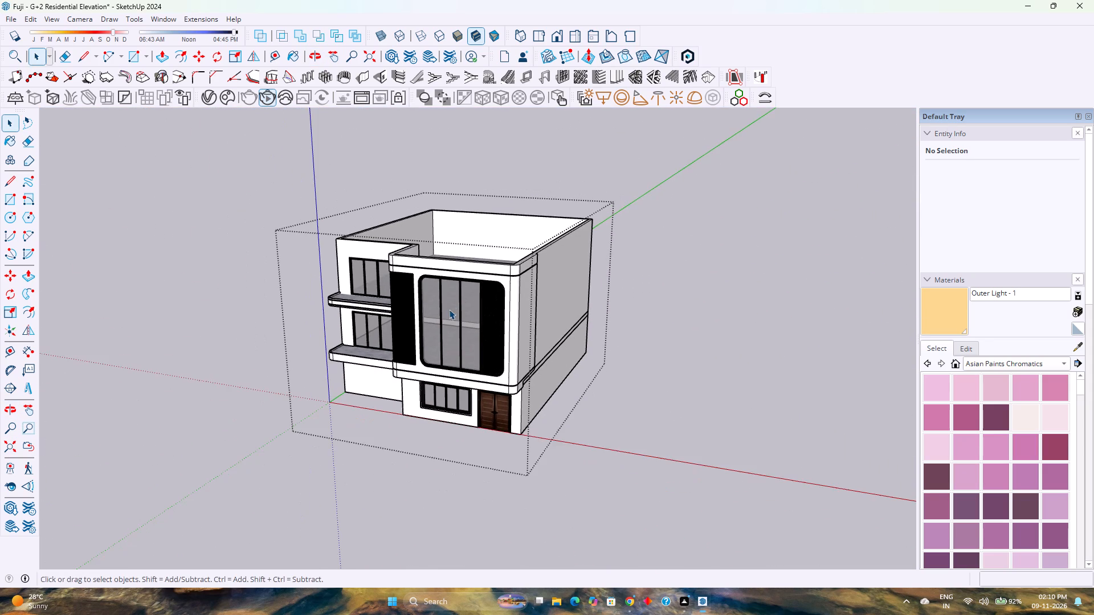
scroll(449, 309, up, 2)
middle_drag(449, 309, 413, 280)
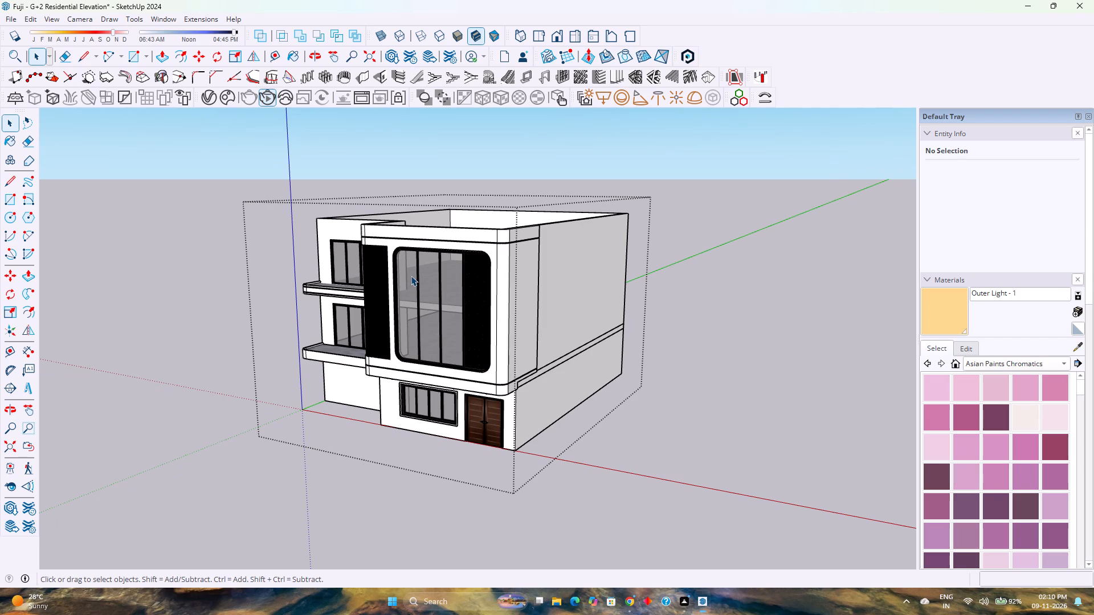
scroll(411, 276, down, 5)
middle_drag(402, 294, 452, 258)
scroll(451, 257, down, 3)
middle_drag(369, 346, 469, 274)
middle_click(469, 274)
scroll(419, 286, up, 4)
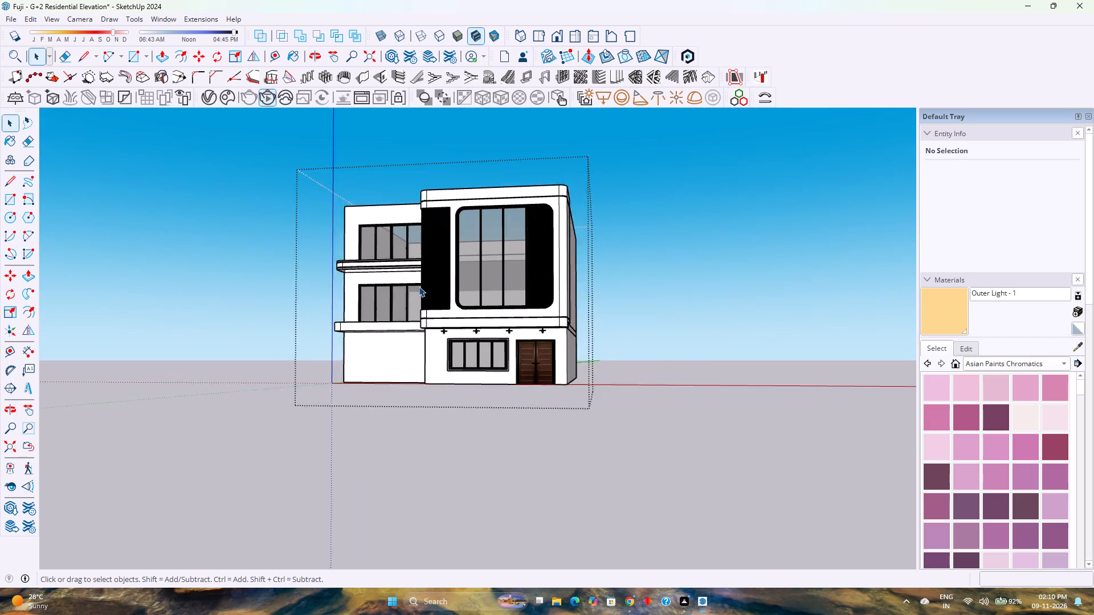
Measure the height of the recess's inner corner edge on the underside of the lower balcony slab.
scroll(338, 325, up, 3)
middle_drag(338, 325, 423, 264)
scroll(460, 284, up, 3)
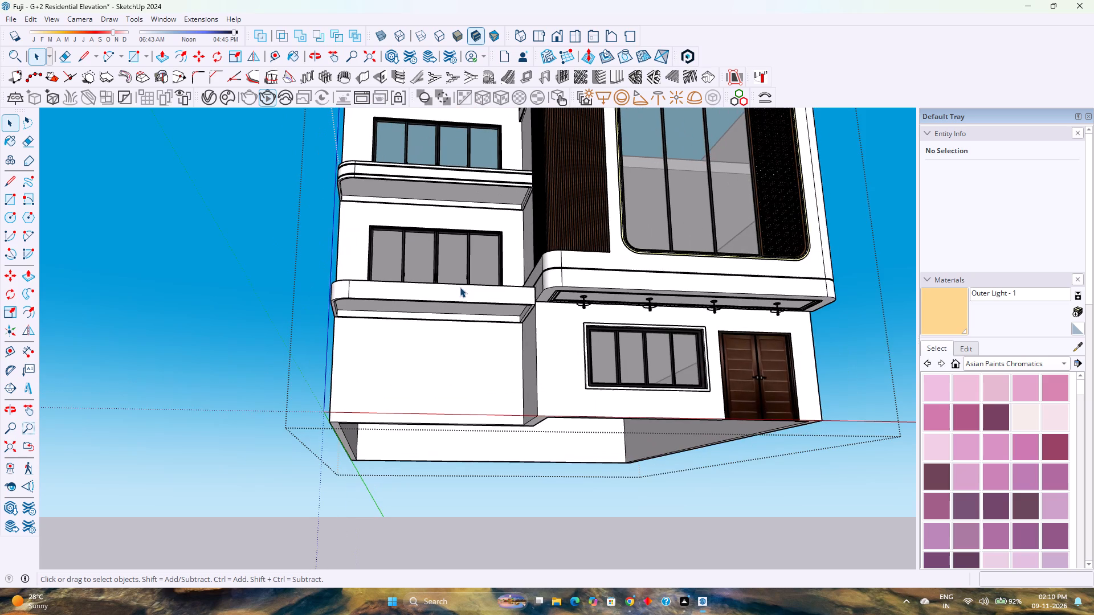
scroll(347, 310, up, 10)
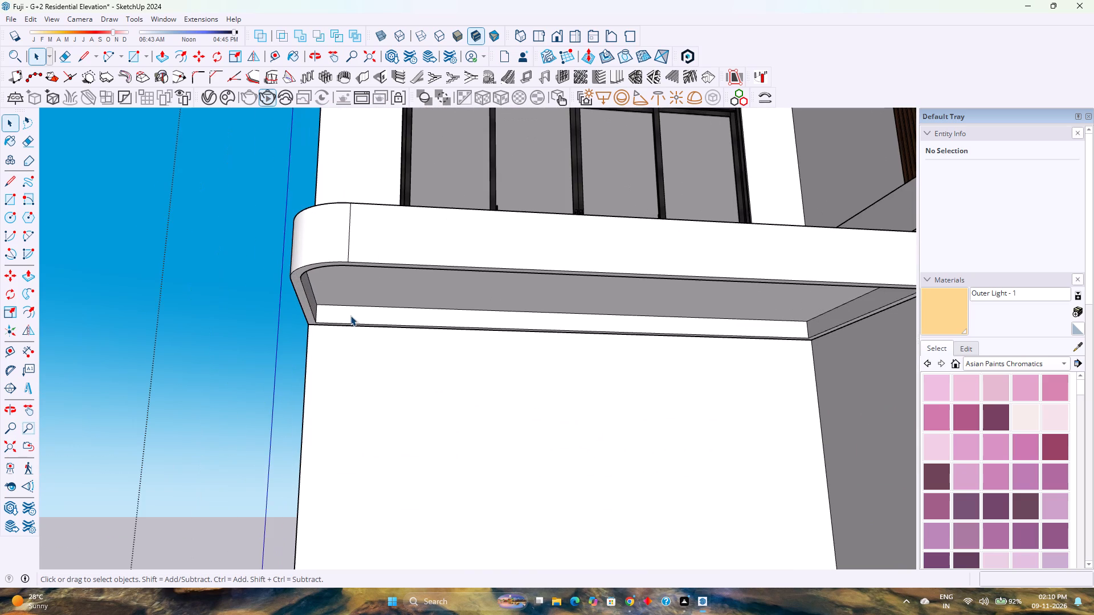
scroll(349, 315, up, 1)
click(333, 313)
click(333, 313)
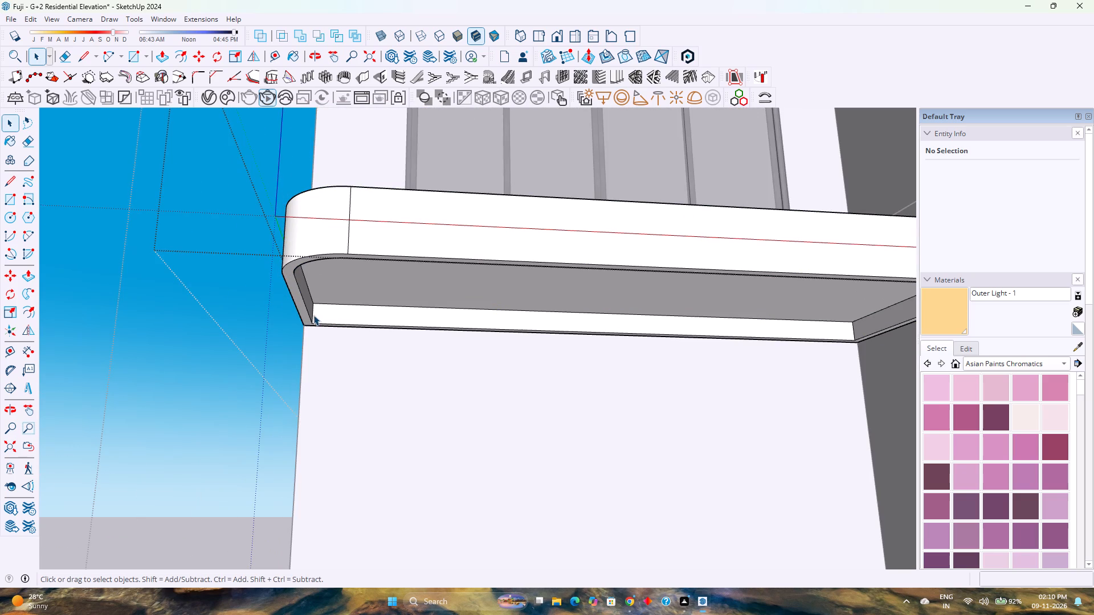
click(313, 315)
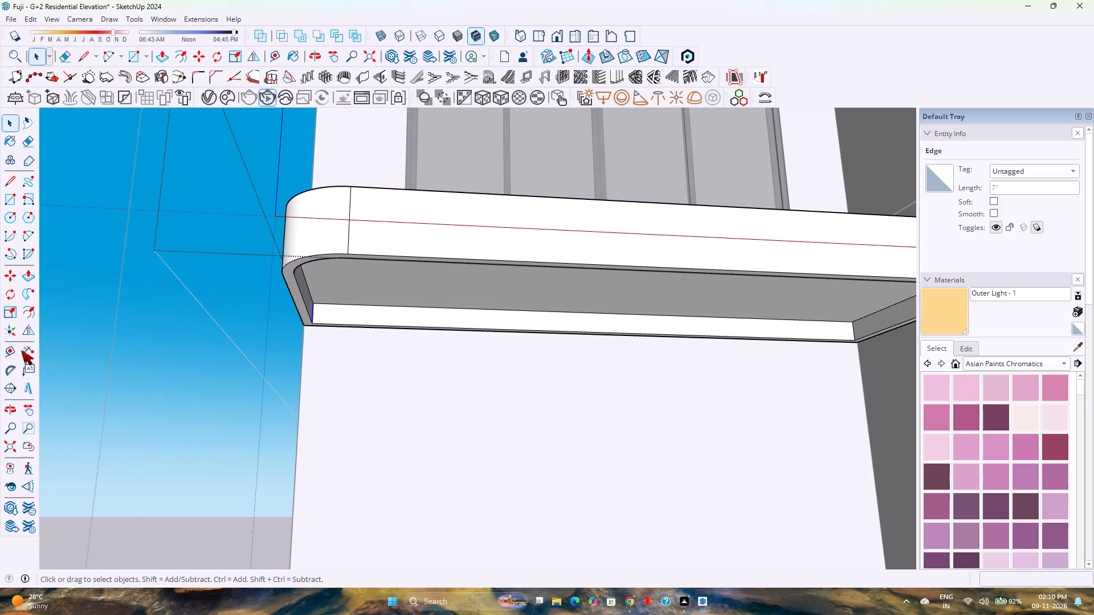
click(22, 349)
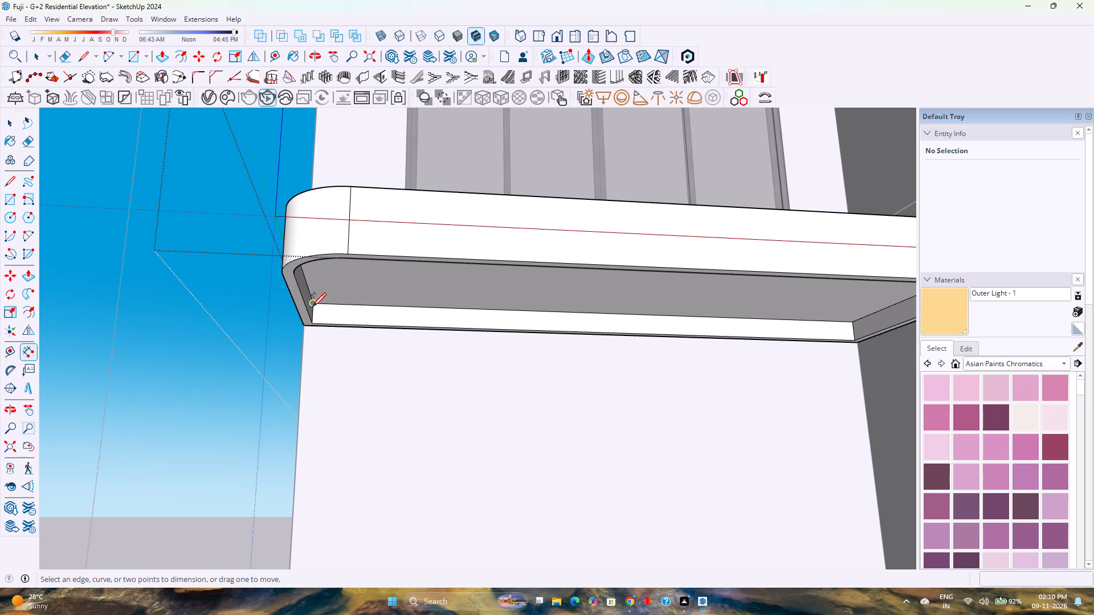
scroll(312, 312, up, 9)
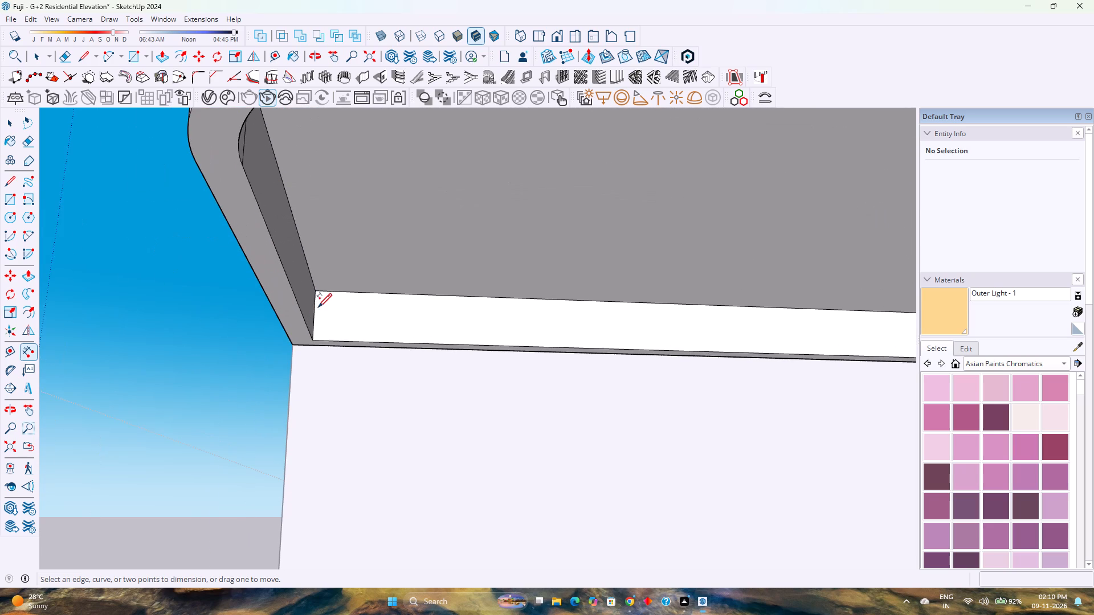
click(317, 293)
click(315, 339)
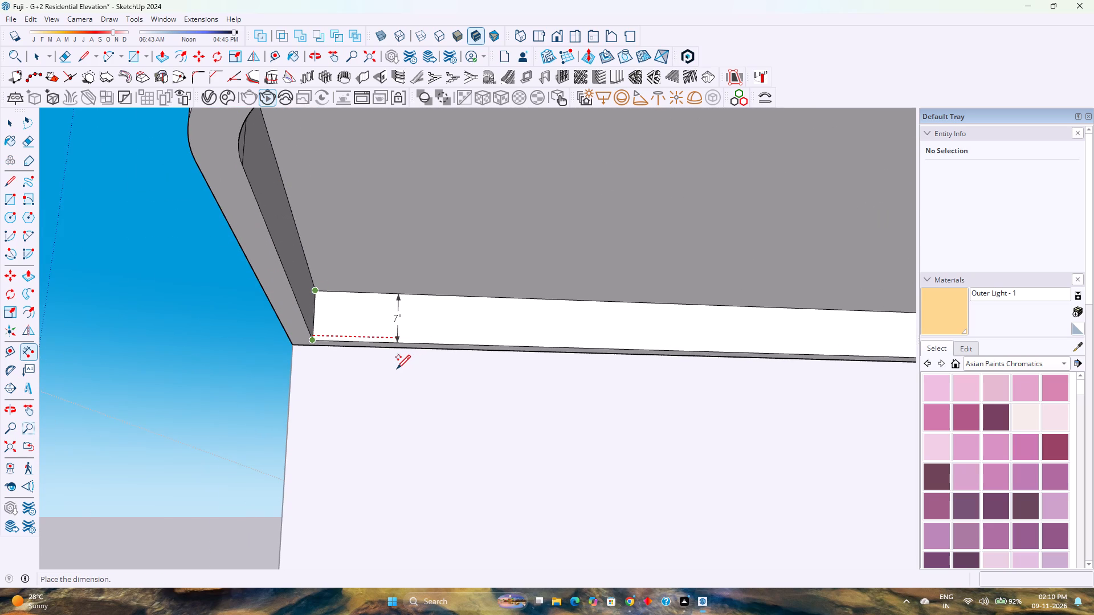
key(space)
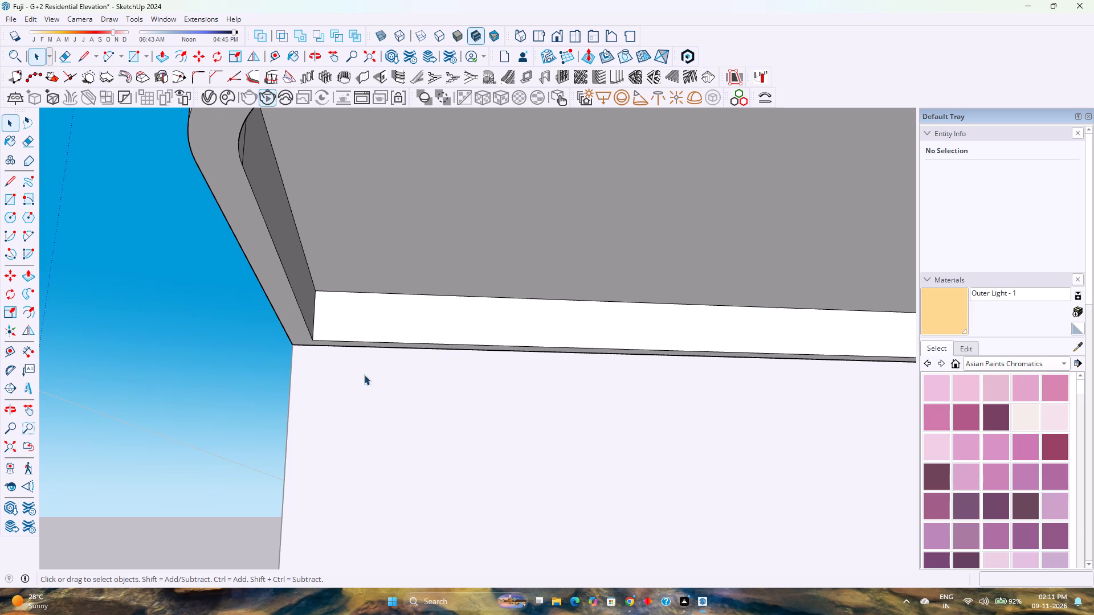
scroll(430, 339, down, 3)
scroll(430, 333, up, 5)
scroll(430, 333, down, 10)
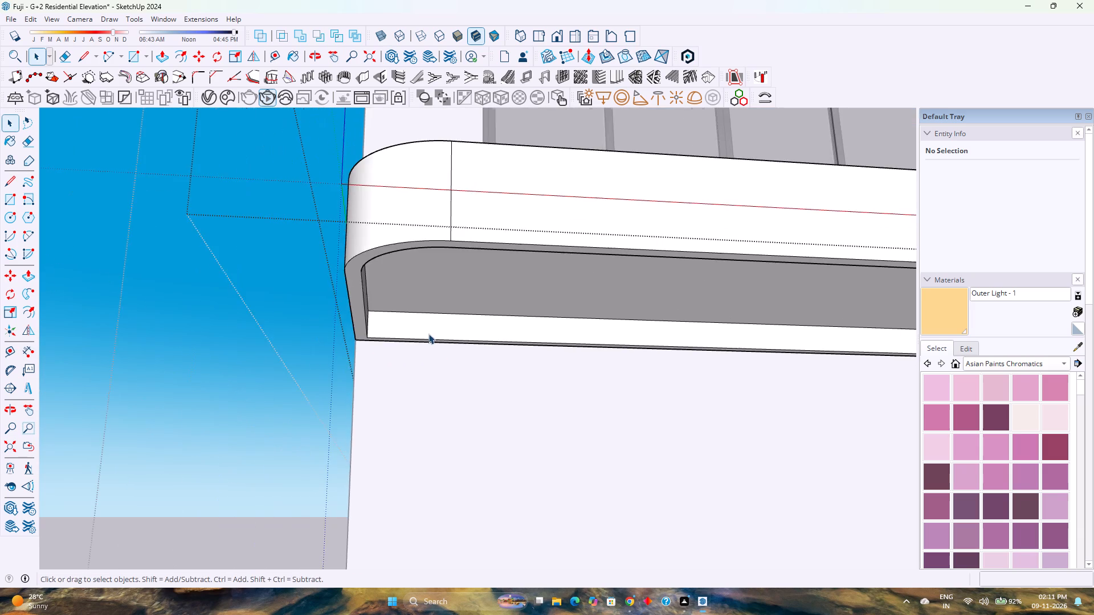
scroll(428, 334, down, 15)
middle_drag(459, 338, 537, 380)
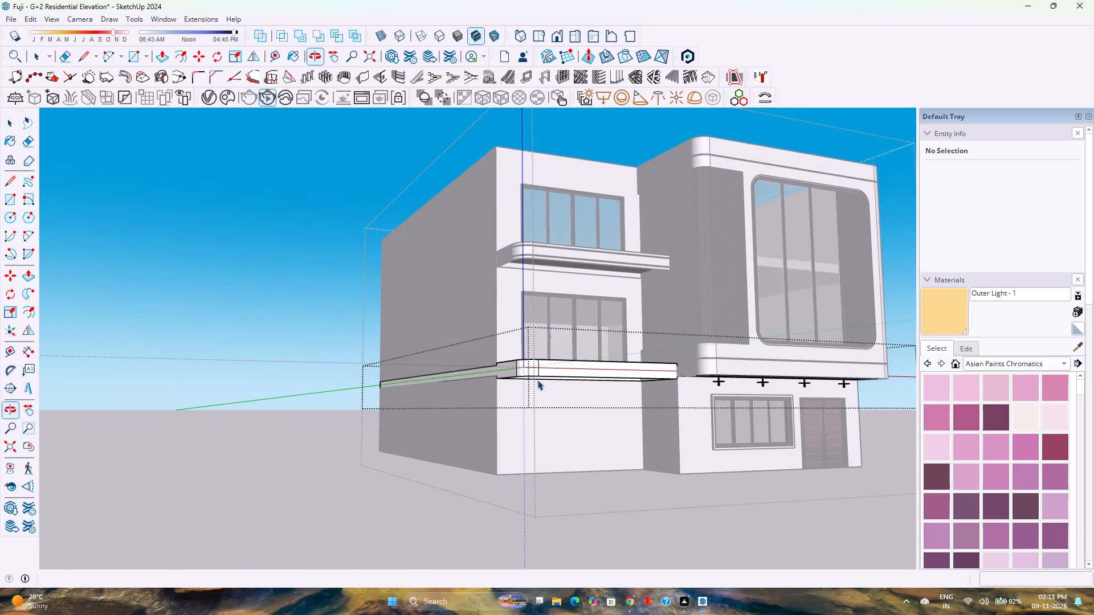
scroll(537, 364, down, 4)
click(679, 491)
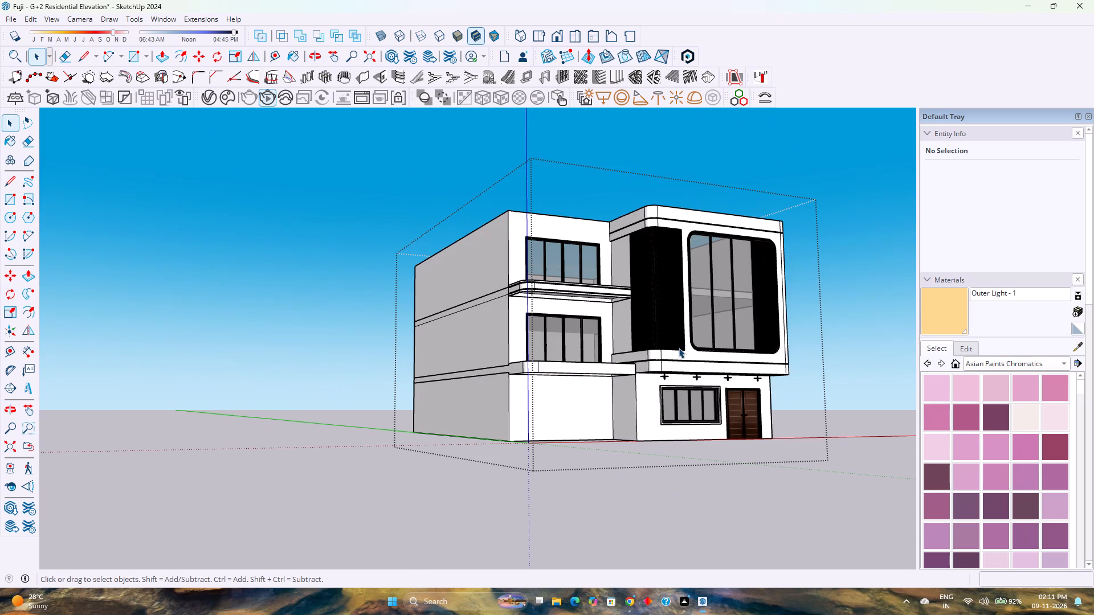
Examine the front facade's balconies, slatted panel and large framed window from both front corners.
middle_drag(679, 347, 399, 418)
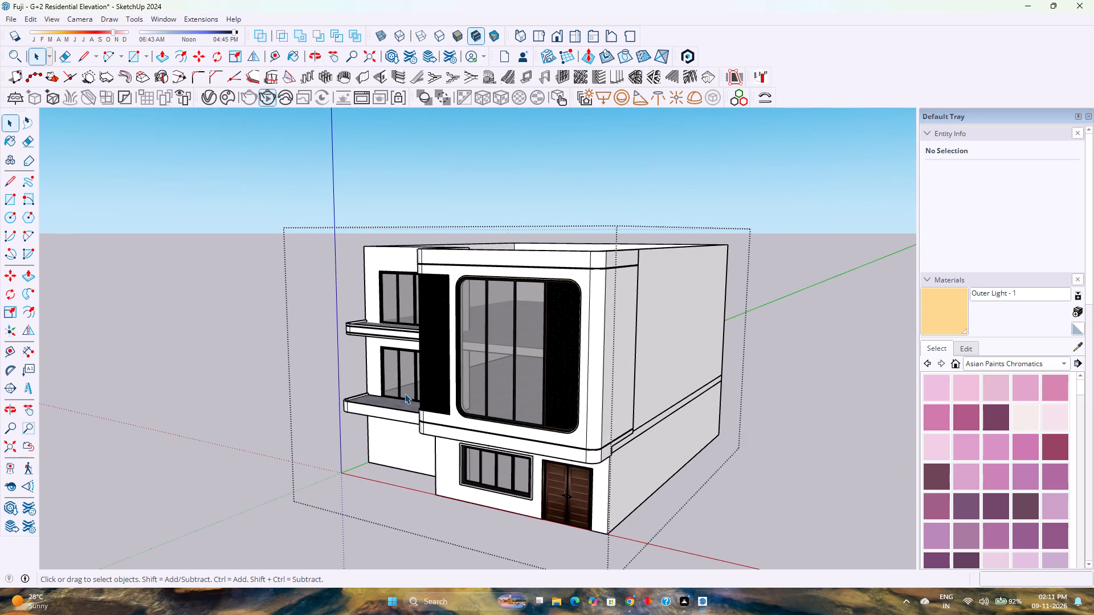
scroll(405, 393, up, 2)
scroll(405, 393, down, 3)
scroll(405, 393, up, 3)
scroll(405, 393, down, 3)
scroll(405, 393, up, 2)
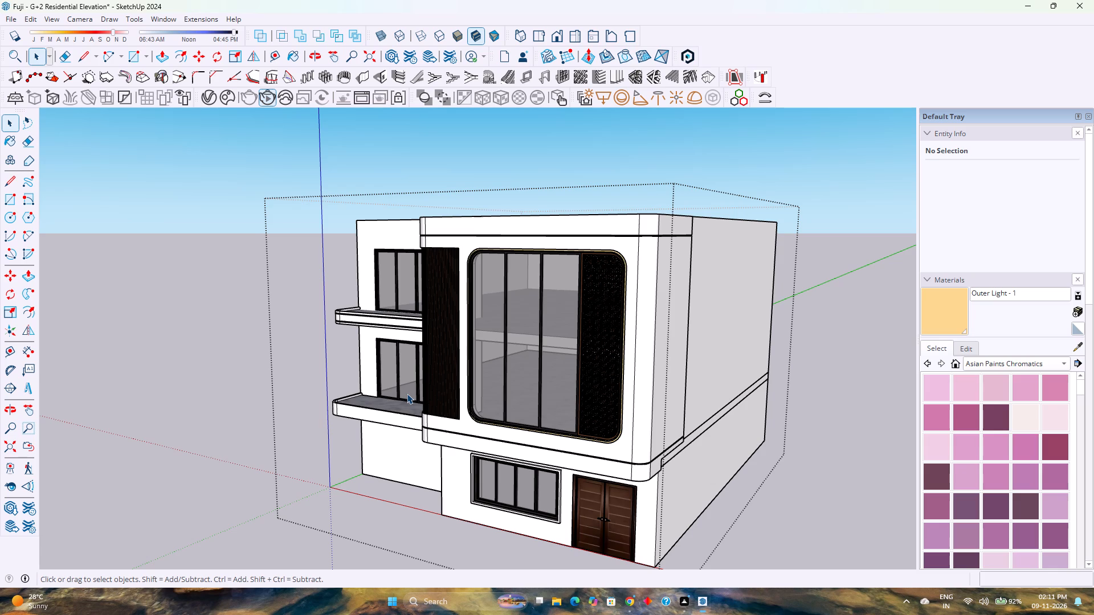
scroll(407, 393, down, 3)
scroll(407, 393, up, 3)
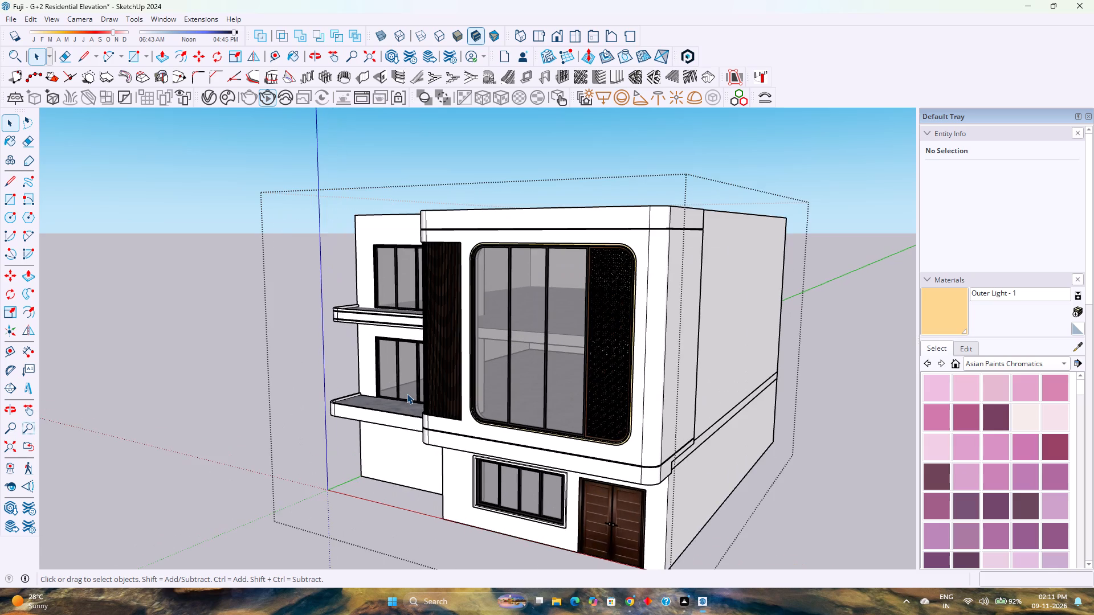
scroll(407, 393, down, 6)
middle_drag(399, 427, 480, 378)
middle_click(480, 378)
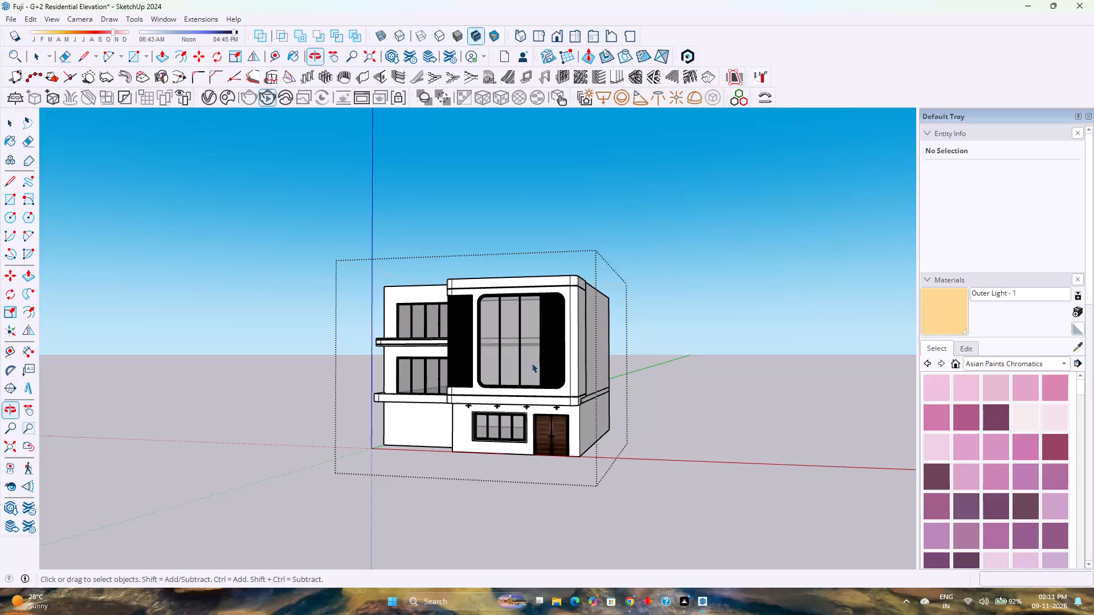
scroll(549, 360, up, 3)
middle_drag(465, 379, 604, 389)
middle_click(604, 389)
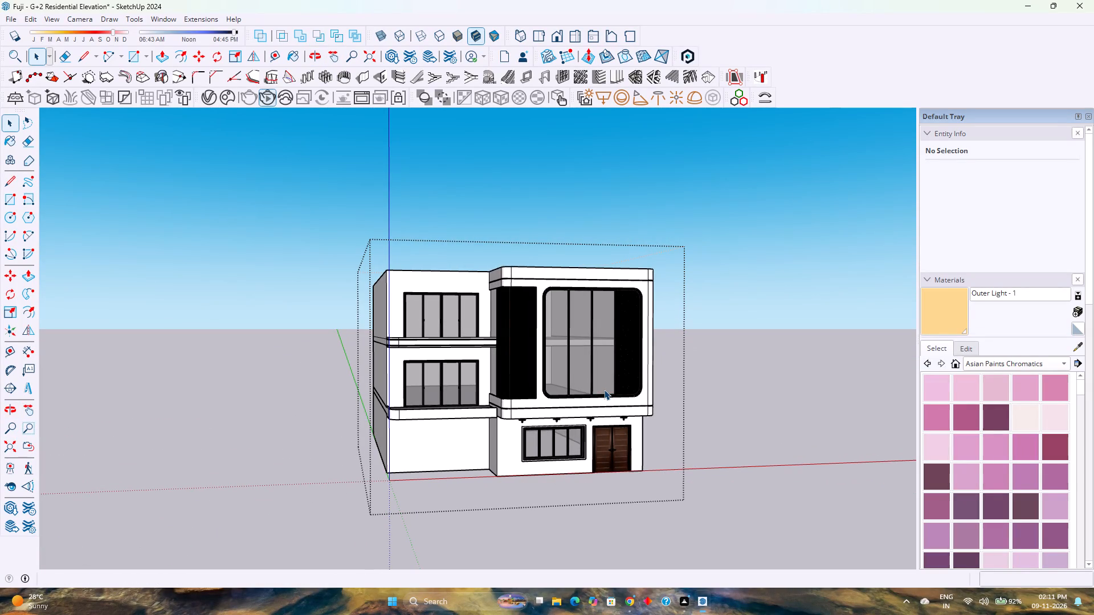
Review the whole building from straight on, from the entrance-side corner and around to the balcony-side wall.
scroll(477, 384, down, 3)
middle_click(586, 374)
middle_drag(586, 374, 333, 376)
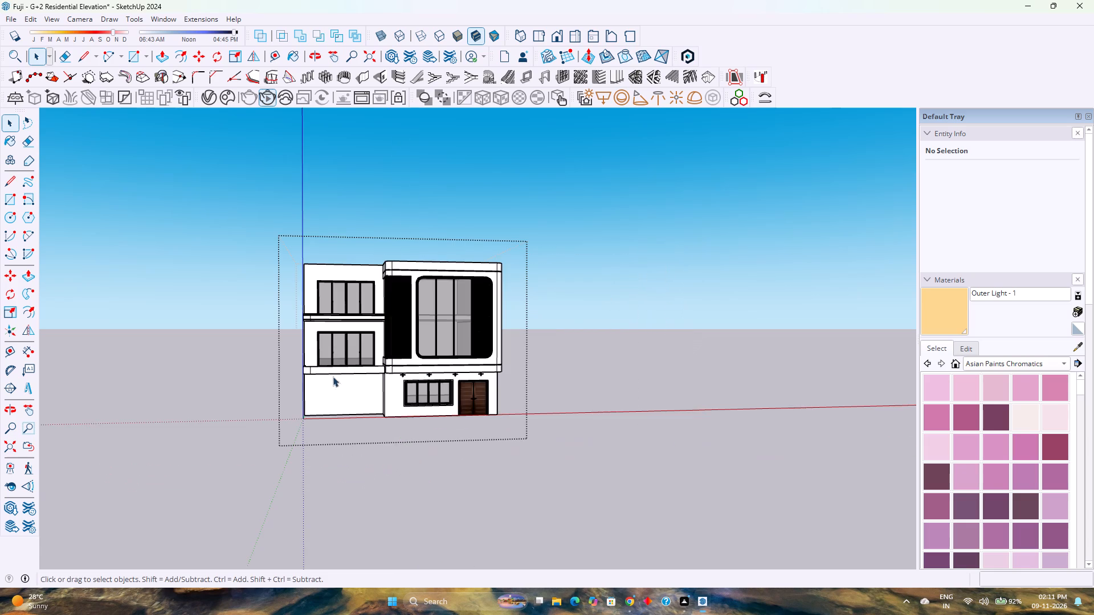
middle_drag(333, 376, 305, 377)
middle_click(303, 377)
scroll(327, 356, down, 3)
scroll(327, 356, up, 4)
middle_drag(336, 351, 196, 378)
middle_click(196, 378)
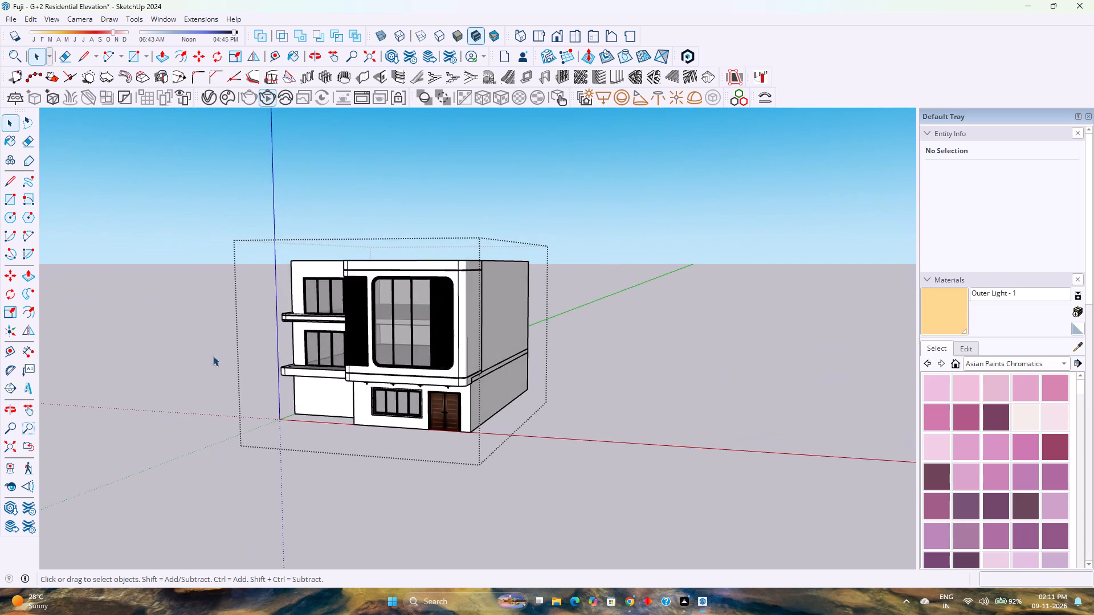
scroll(221, 351, up, 7)
scroll(238, 349, down, 3)
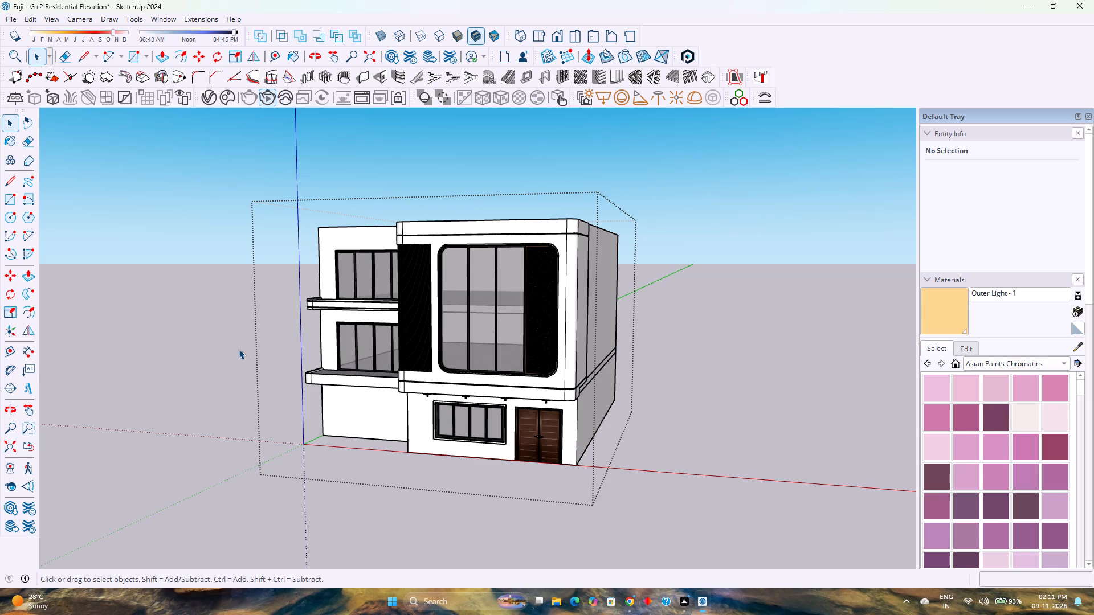
scroll(239, 350, down, 3)
scroll(247, 358, up, 2)
middle_drag(247, 358, 620, 374)
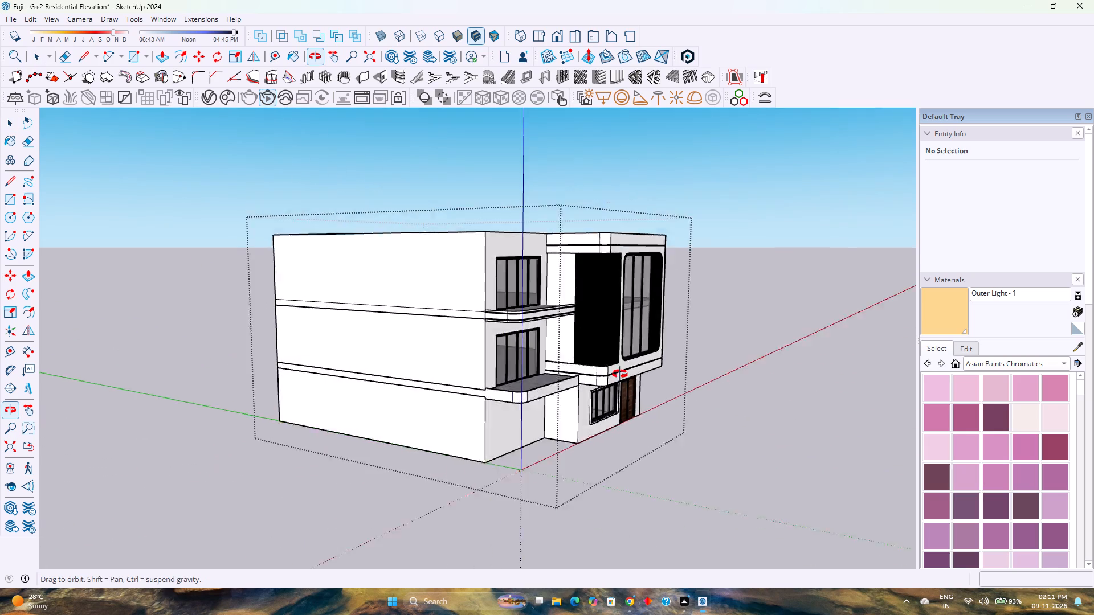
Examine the front facade and both marble-floored balconies from near ground level, from above and close up.
middle_drag(620, 374, 365, 434)
middle_click(366, 434)
middle_click(367, 433)
scroll(370, 432, down, 4)
scroll(370, 432, up, 7)
middle_drag(361, 465, 366, 416)
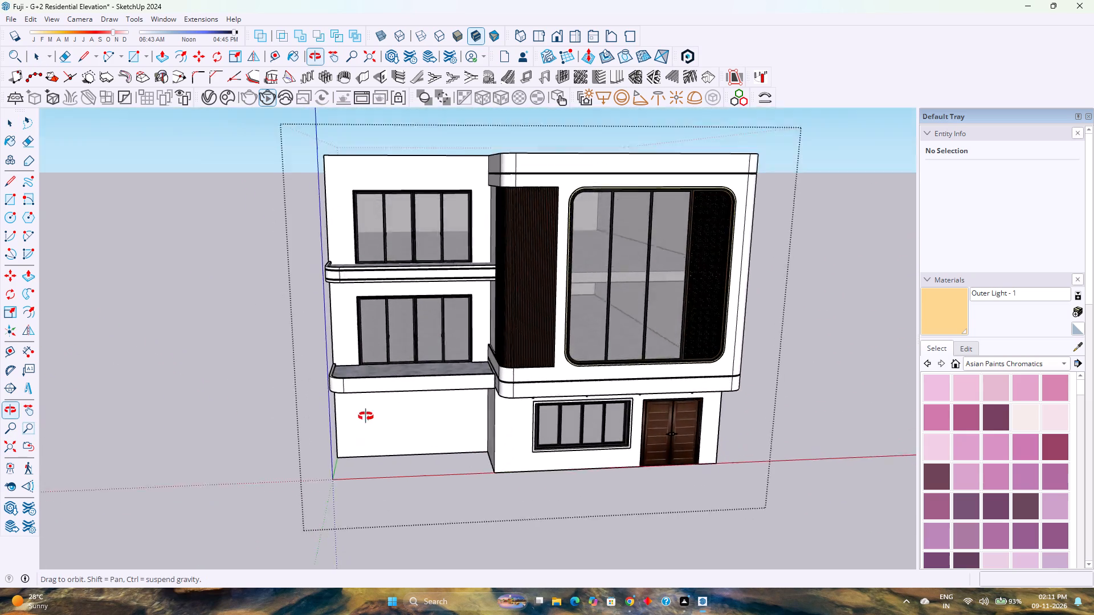
middle_drag(366, 416, 375, 397)
scroll(369, 408, up, 1)
middle_click(375, 396)
scroll(395, 407, up, 4)
scroll(395, 409, down, 2)
scroll(395, 409, up, 2)
scroll(395, 409, down, 3)
scroll(395, 409, up, 3)
scroll(395, 411, down, 2)
scroll(395, 411, up, 3)
scroll(395, 411, down, 3)
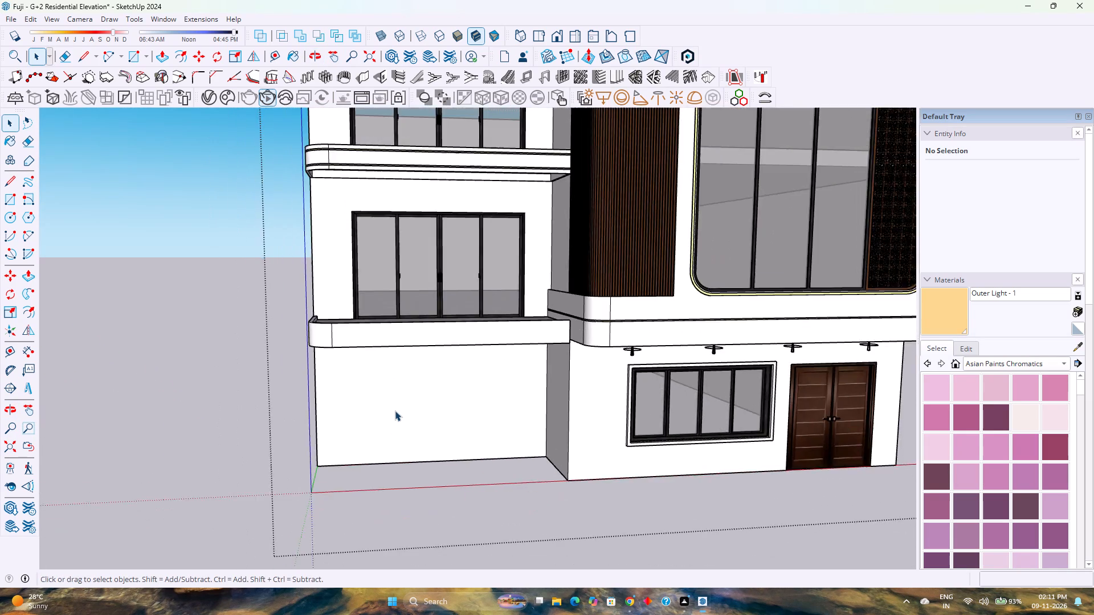
scroll(395, 411, up, 4)
scroll(393, 412, down, 4)
scroll(393, 412, up, 3)
scroll(393, 412, down, 5)
middle_drag(394, 362, 425, 445)
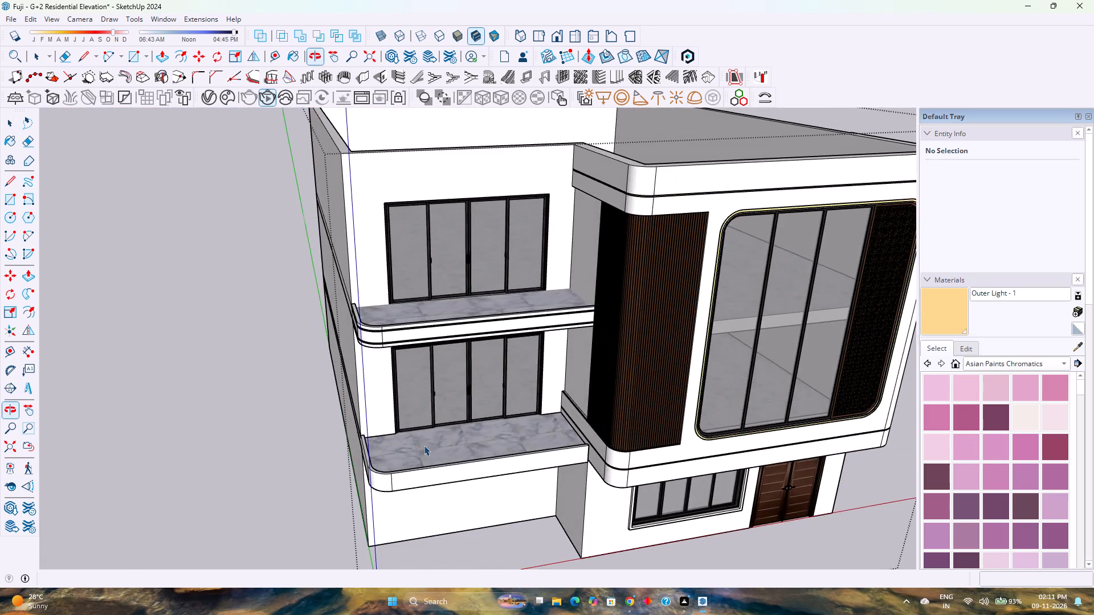
scroll(413, 479, up, 4)
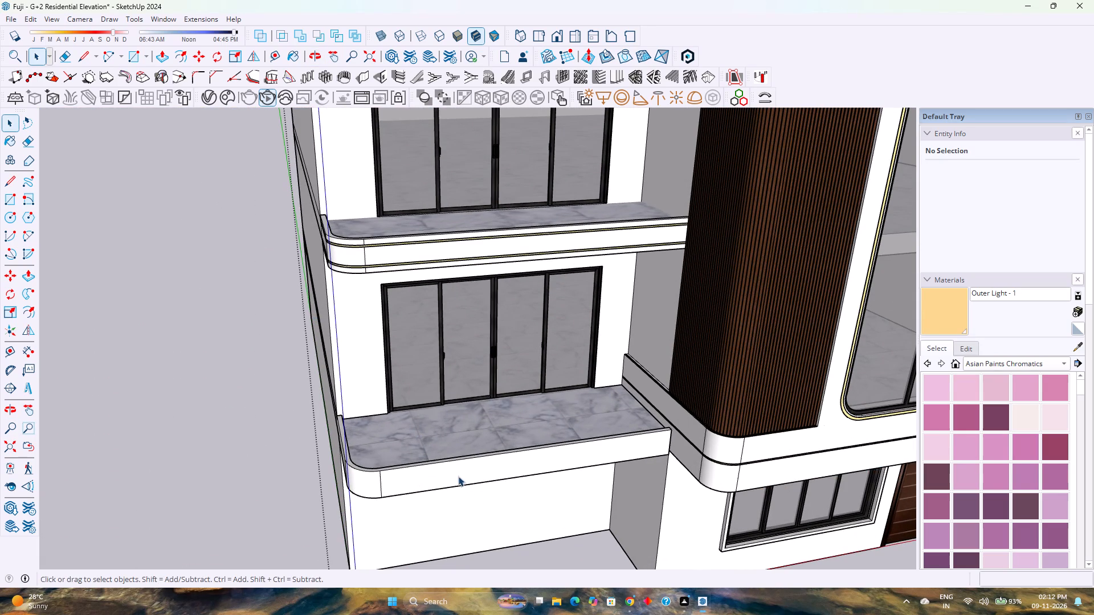
middle_drag(467, 446, 359, 564)
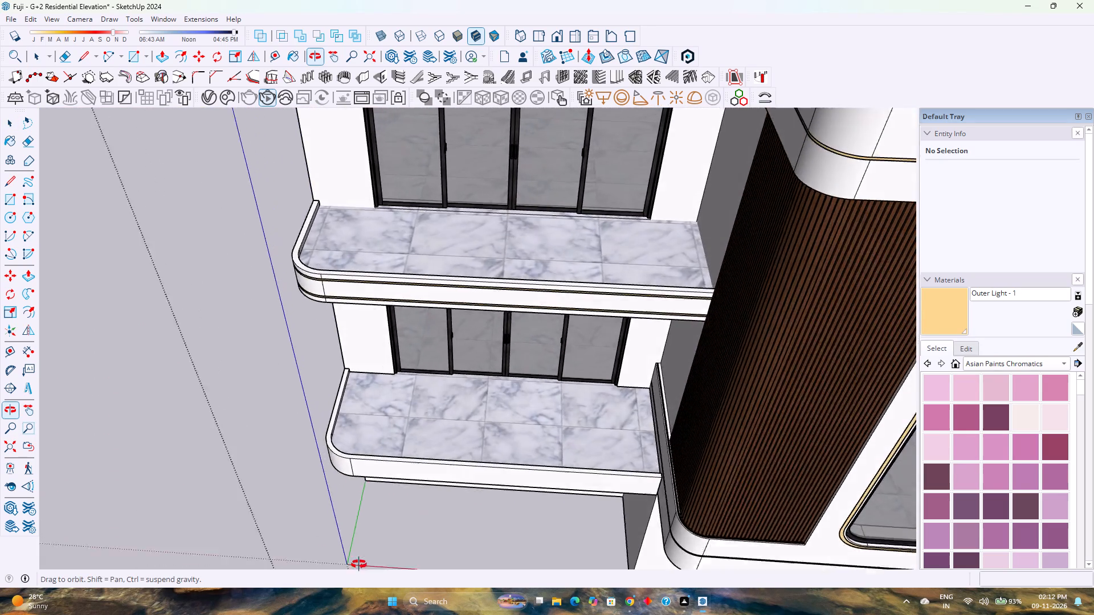
middle_drag(359, 564, 520, 605)
Inside the lower balcony slab group, offset the outline of the curved parapet's top face inward by 0.5 inch.
double_click(526, 464)
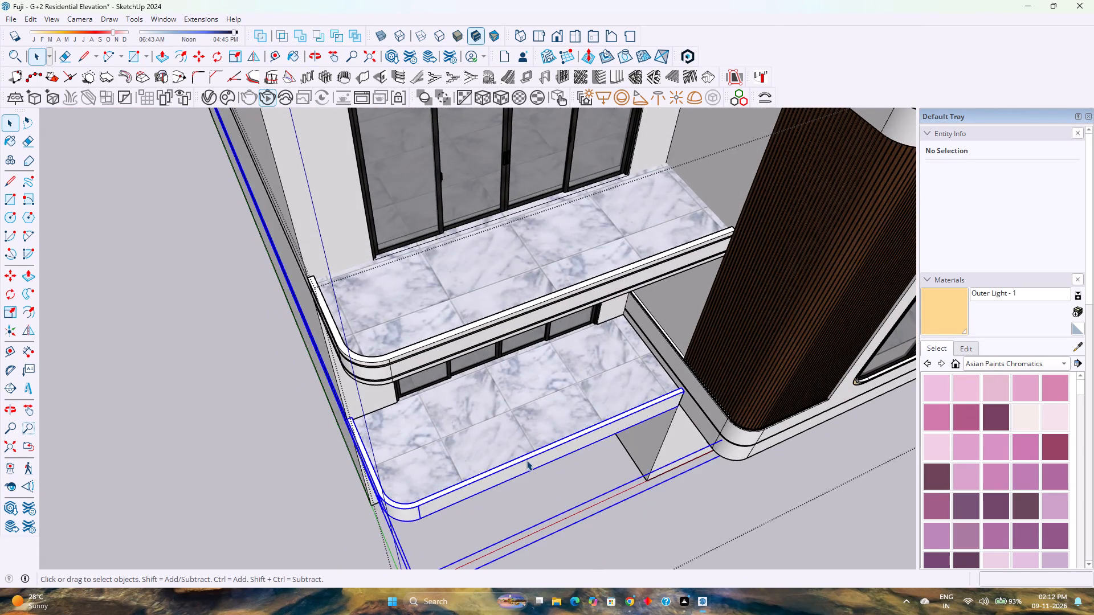
scroll(526, 460, up, 4)
double_click(524, 457)
scroll(524, 457, up, 3)
click(524, 457)
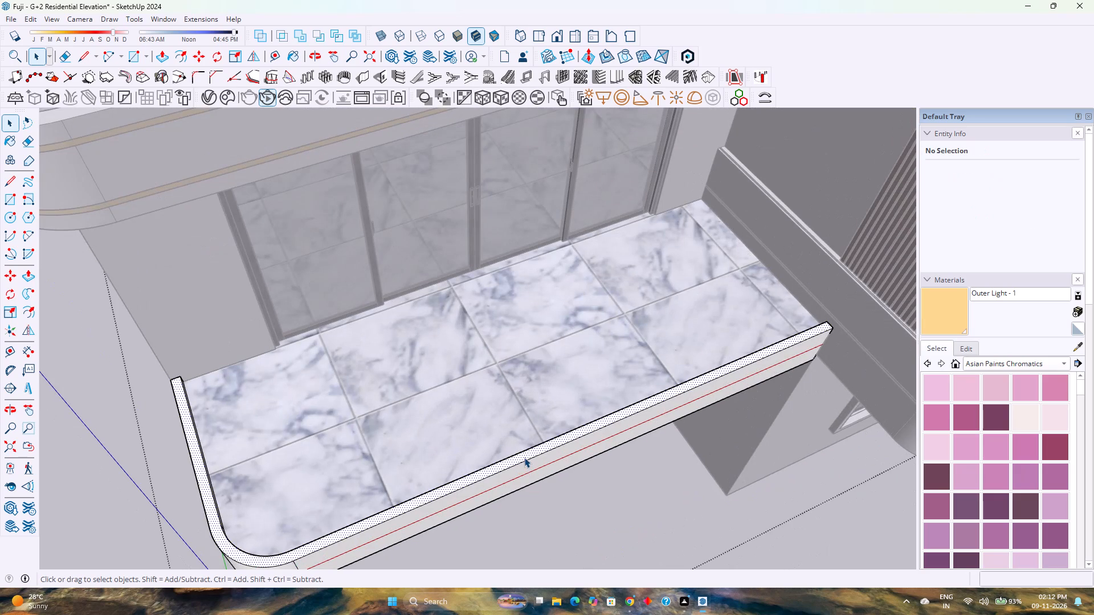
scroll(520, 457, down, 3)
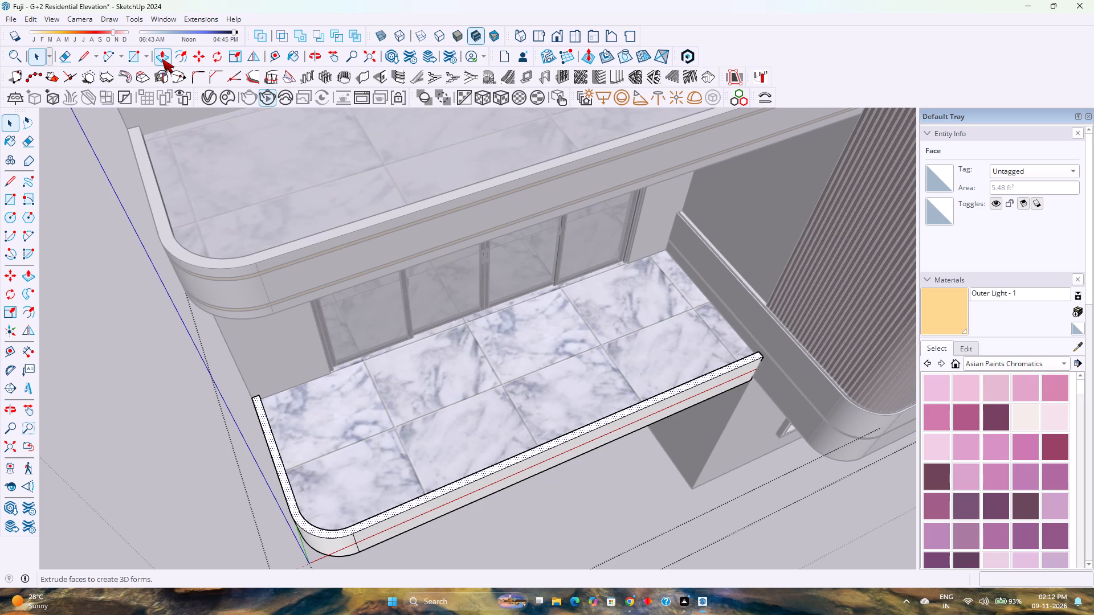
click(176, 58)
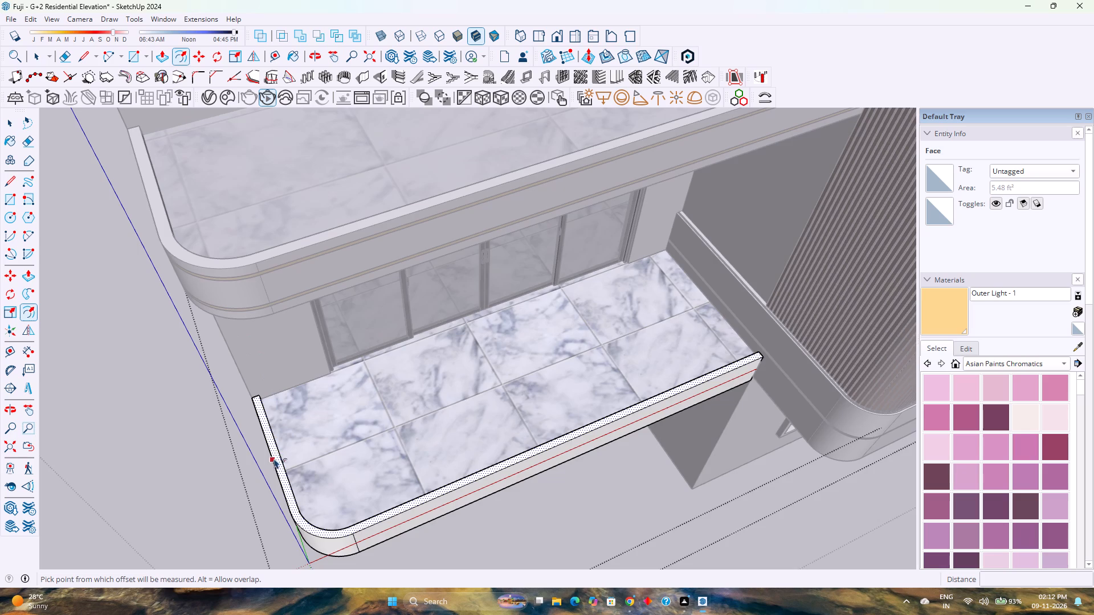
scroll(262, 458, up, 6)
click(281, 437)
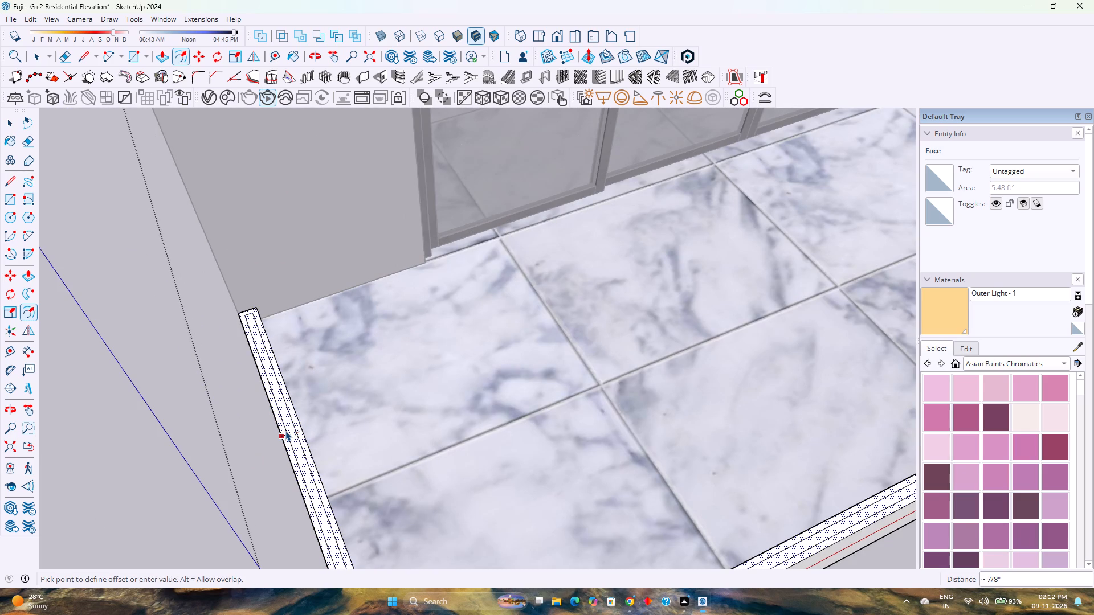
text(0.5)
key(Return)
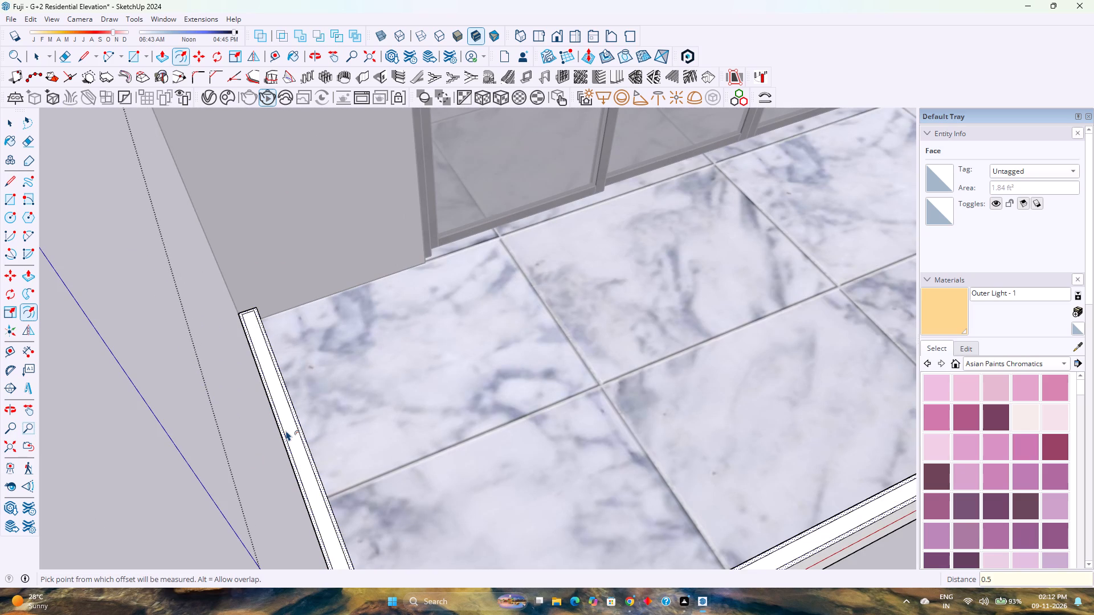
scroll(286, 430, down, 4)
scroll(285, 430, up, 4)
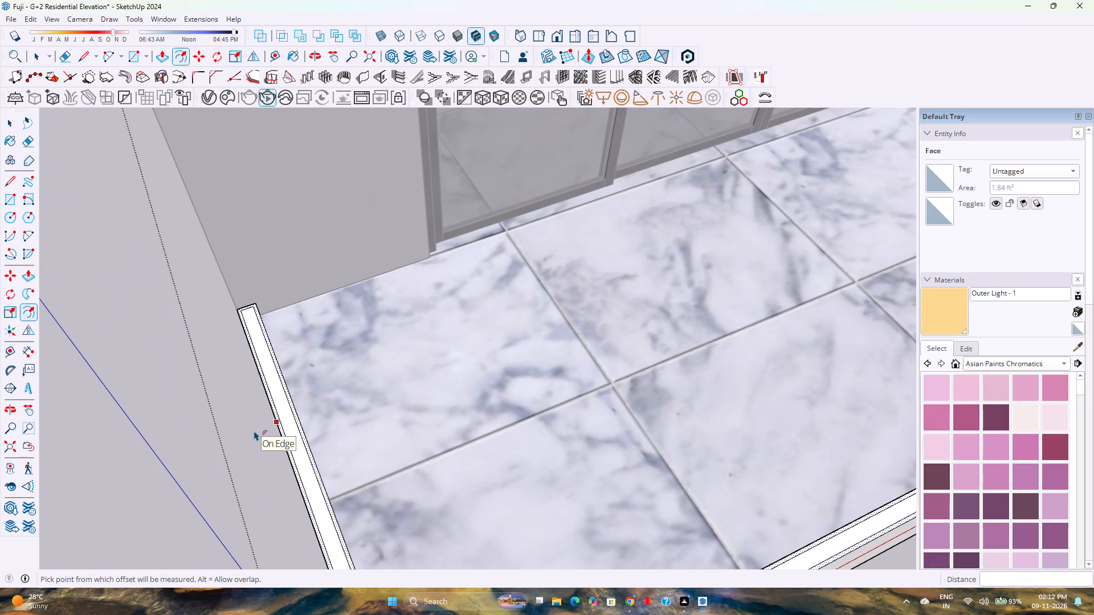
key(1)
key(Return)
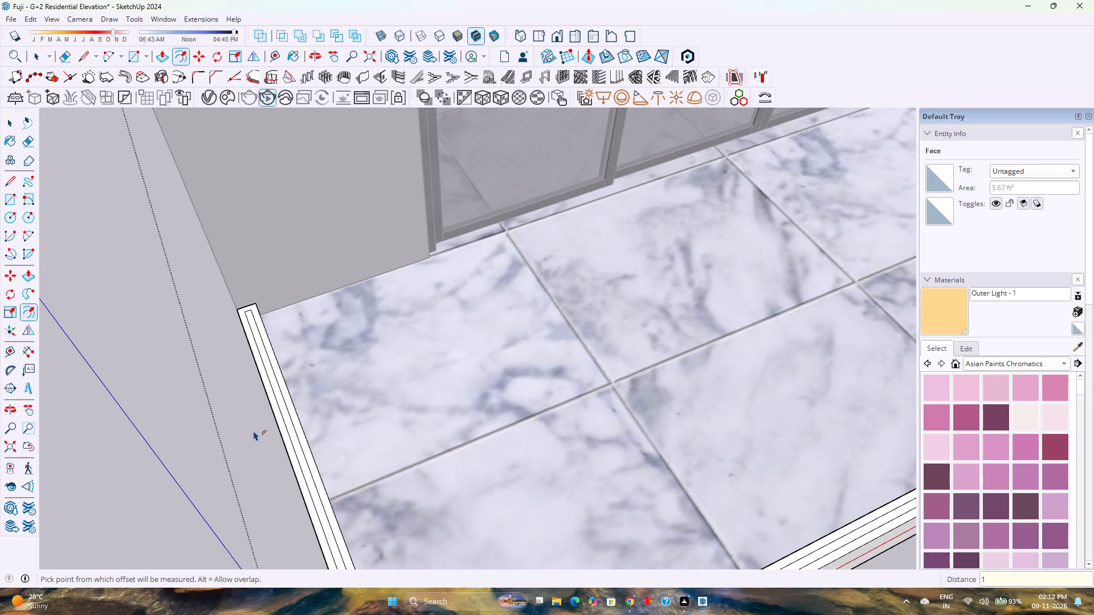
text(0.5)
key(Return)
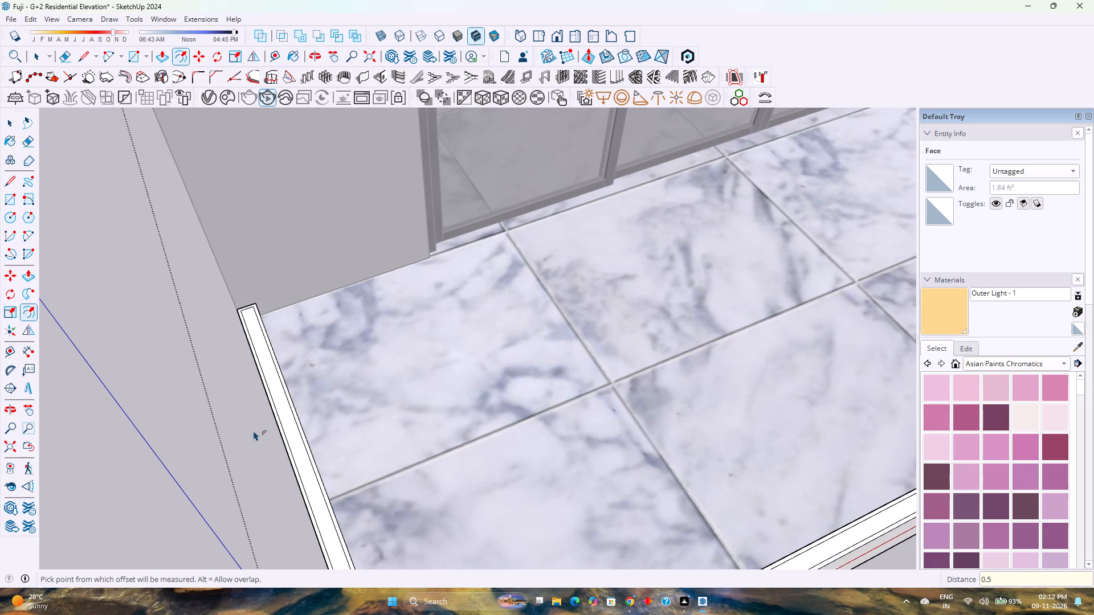
key(space)
Copy the inset strip face from the lower balcony parapet 20' away from the building along the red axis.
scroll(280, 404, down, 4)
click(280, 403)
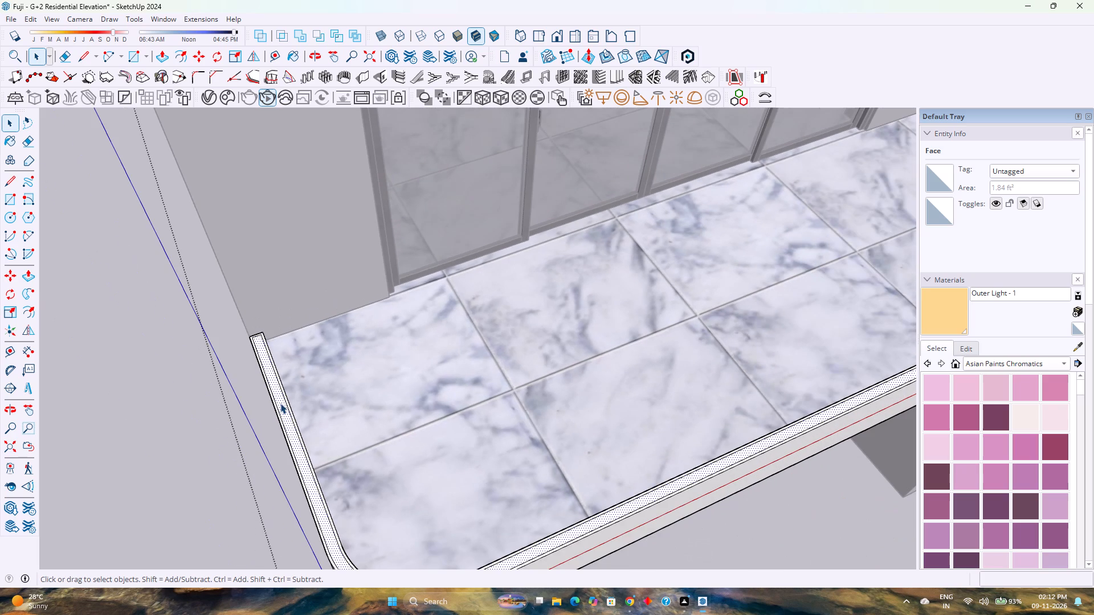
key(m)
scroll(264, 336, up, 3)
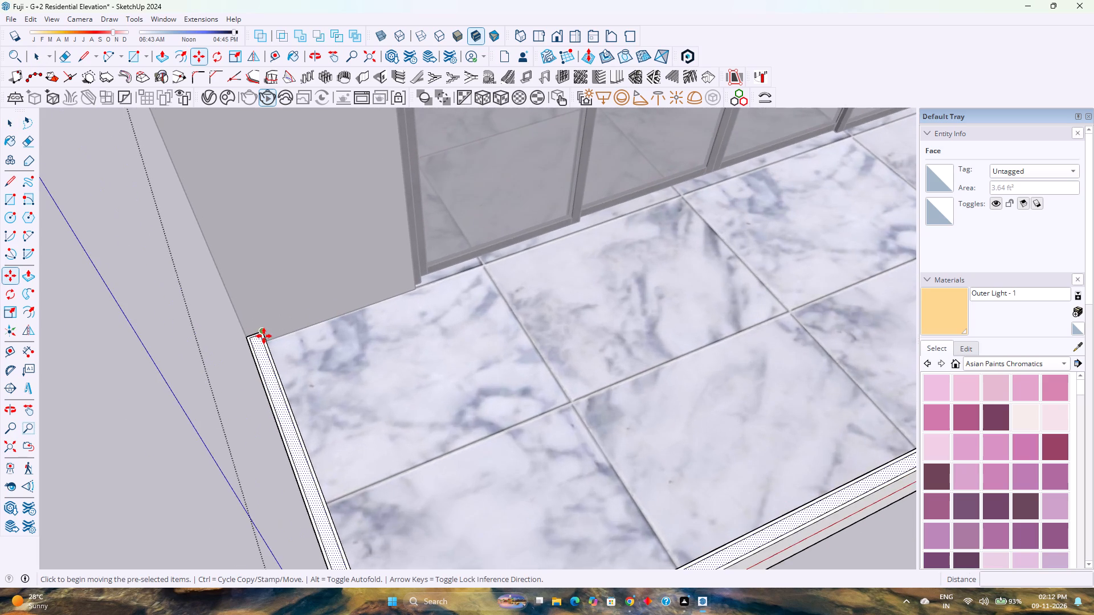
scroll(264, 336, up, 10)
click(256, 334)
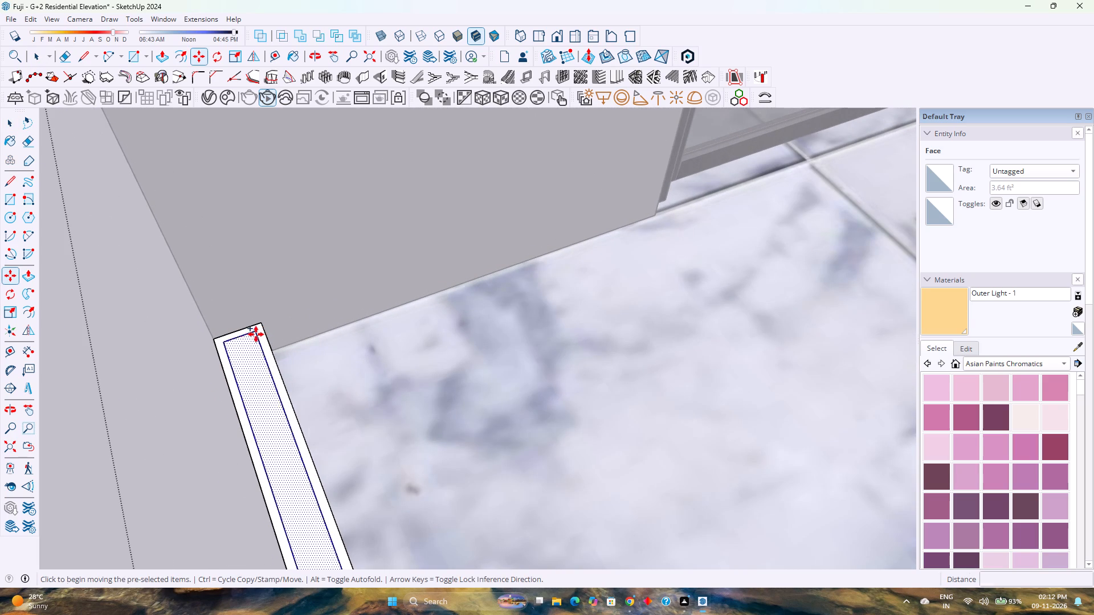
scroll(211, 348, down, 18)
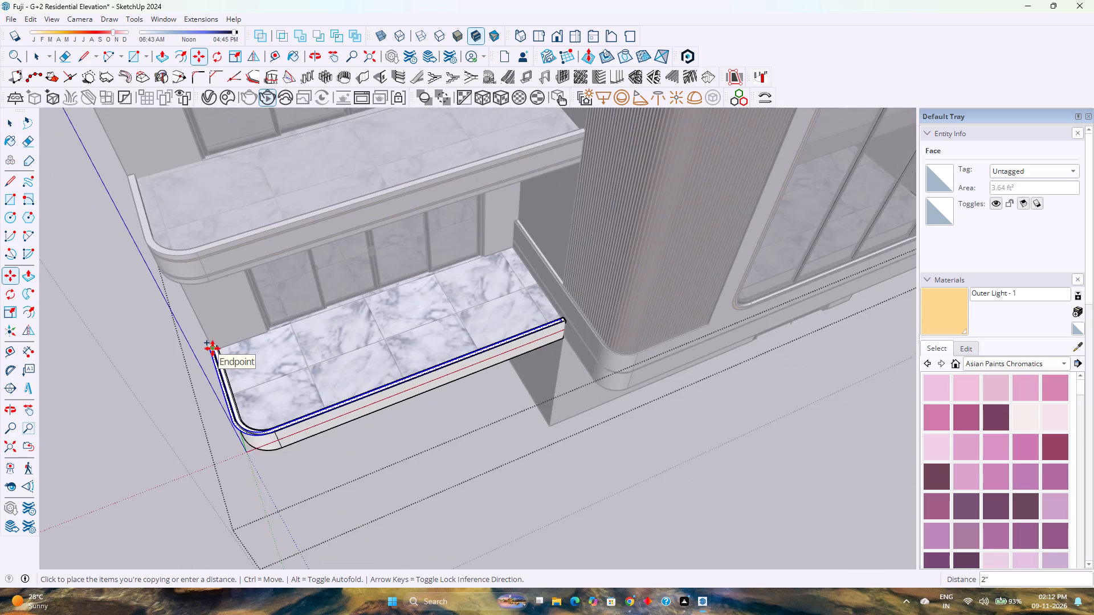
scroll(213, 348, down, 5)
scroll(101, 427, down, 1)
shift+middle_drag(101, 424, 262, 376)
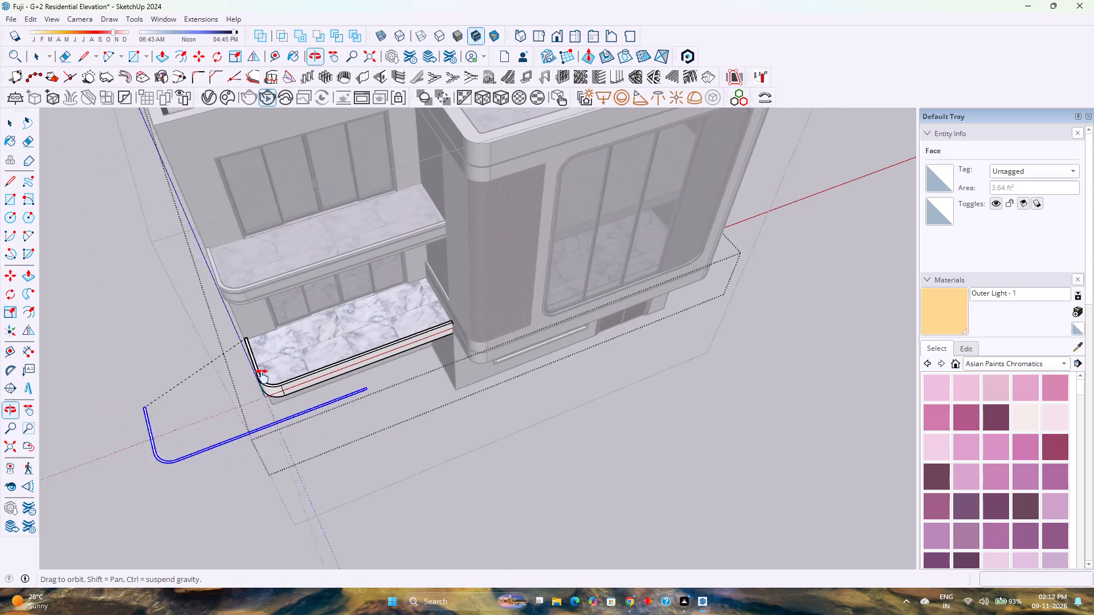
shift+middle_drag(262, 376, 544, 379)
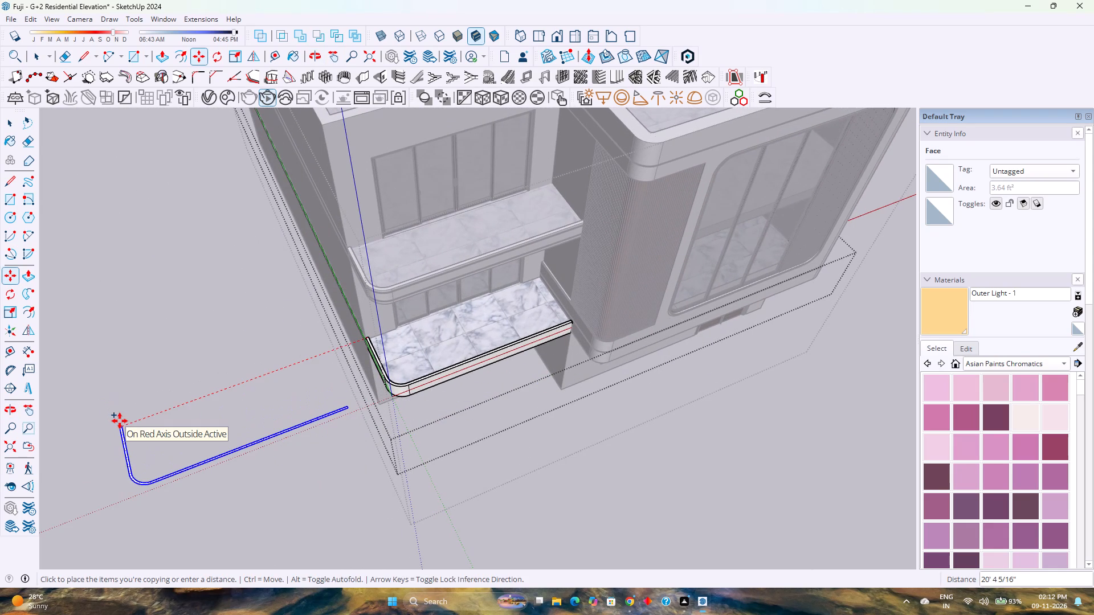
text(20')
key(Return)
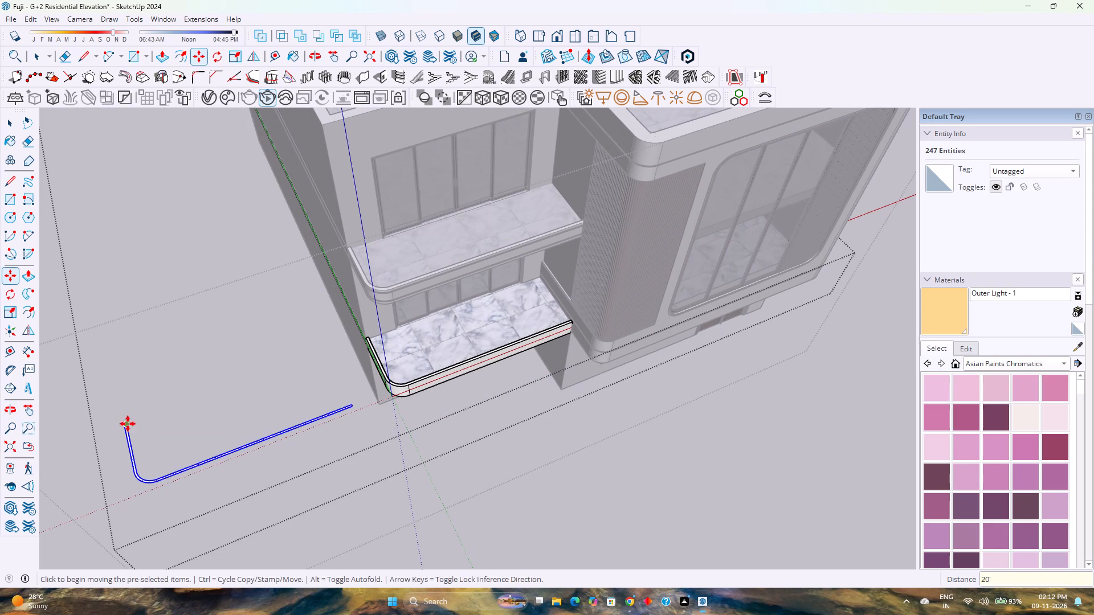
key(space)
Delete the copied strip's inner edges, inner corner arc and both short end edges, keeping only its outer outline as an open path.
scroll(158, 450, up, 5)
scroll(252, 469, up, 6)
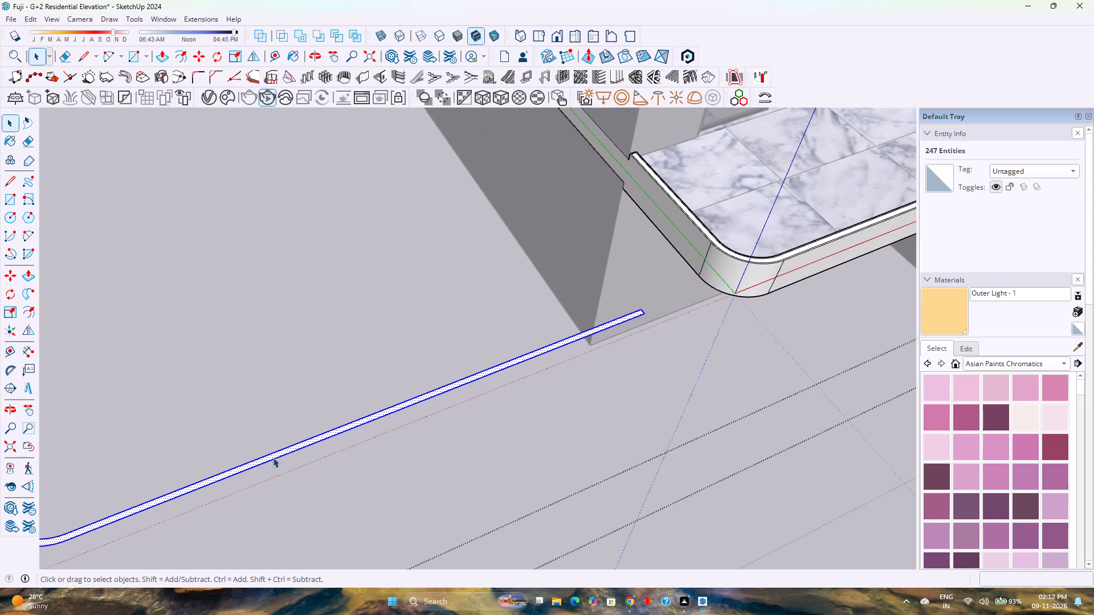
click(276, 451)
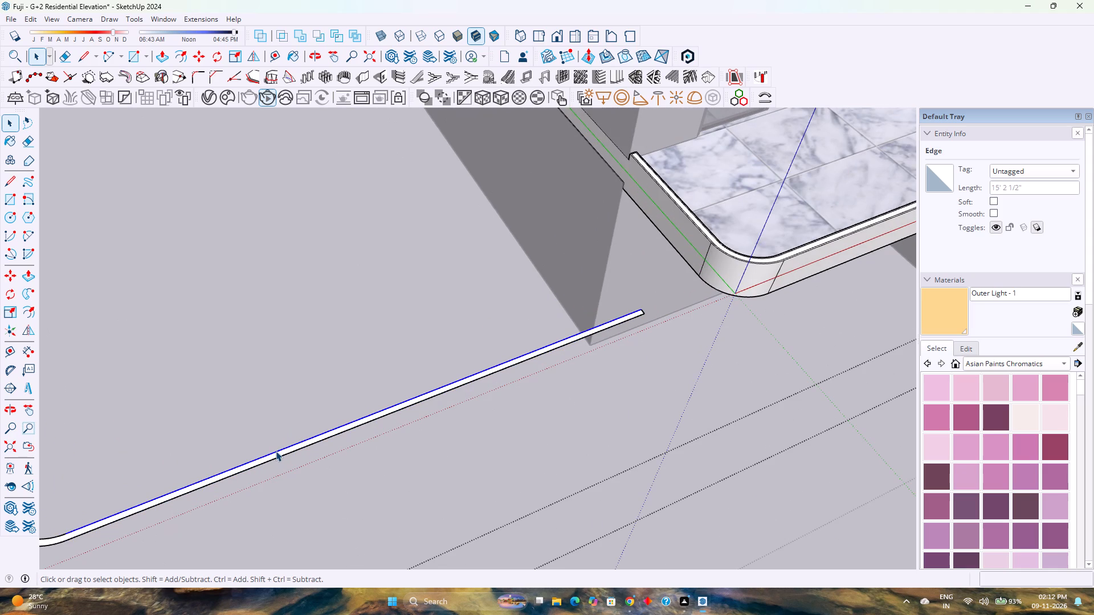
key(Delete)
scroll(649, 306, up, 3)
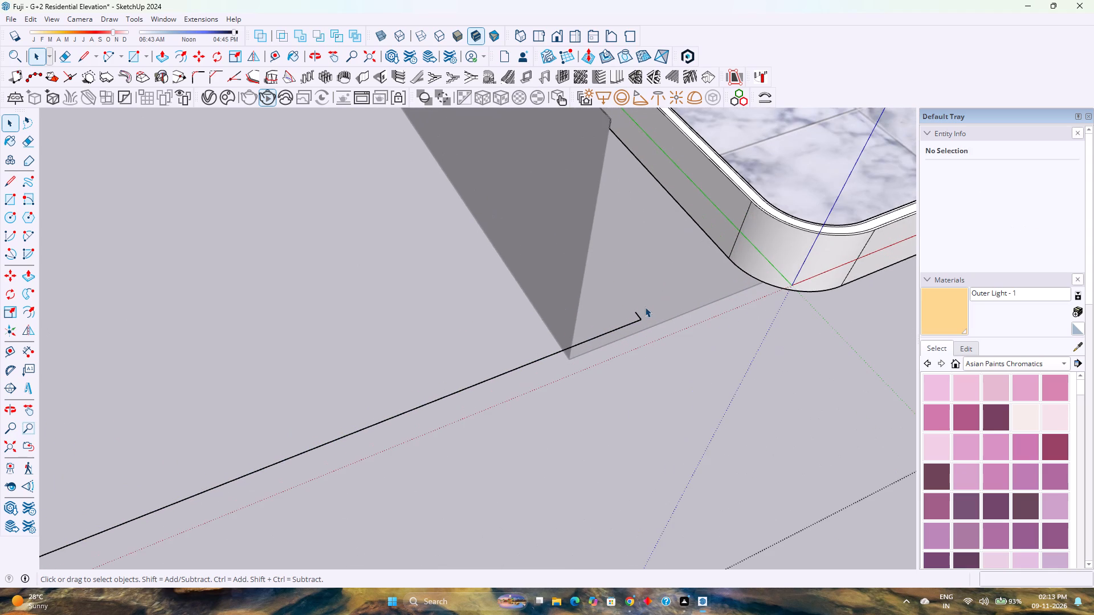
click(636, 314)
key(Delete)
scroll(550, 355, down, 9)
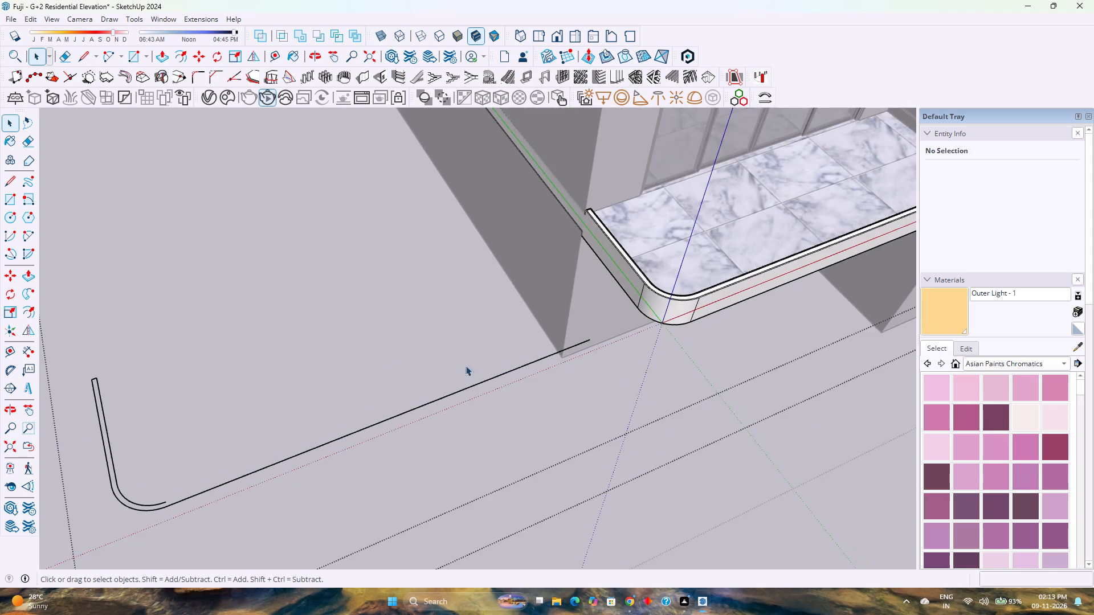
shift+middle_drag(393, 367, 609, 376)
shift+middle_click(609, 376)
click(386, 514)
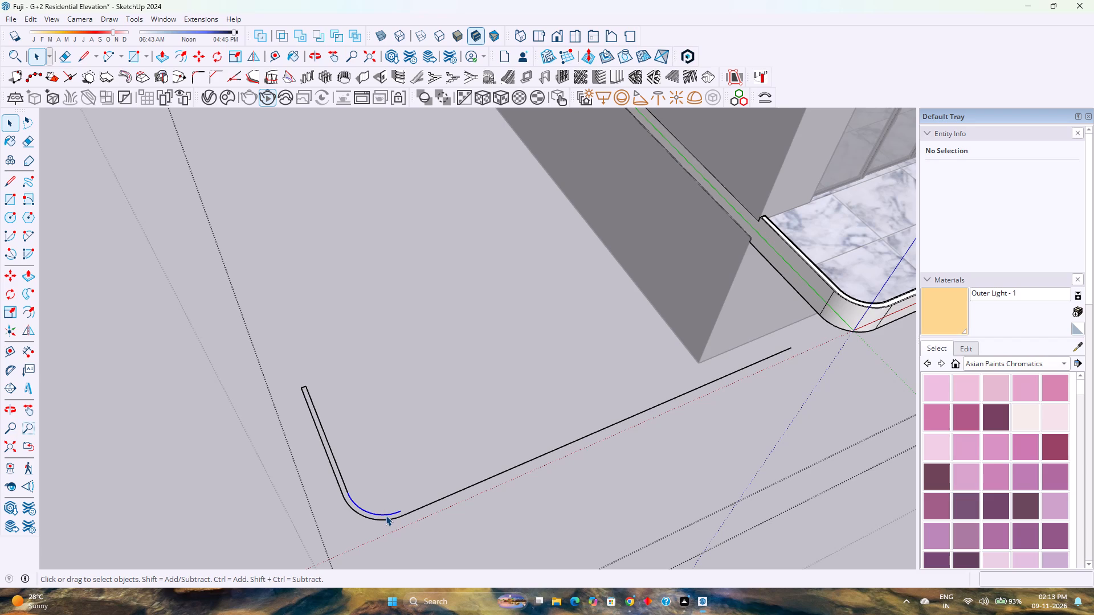
key(Delete)
click(341, 475)
key(Delete)
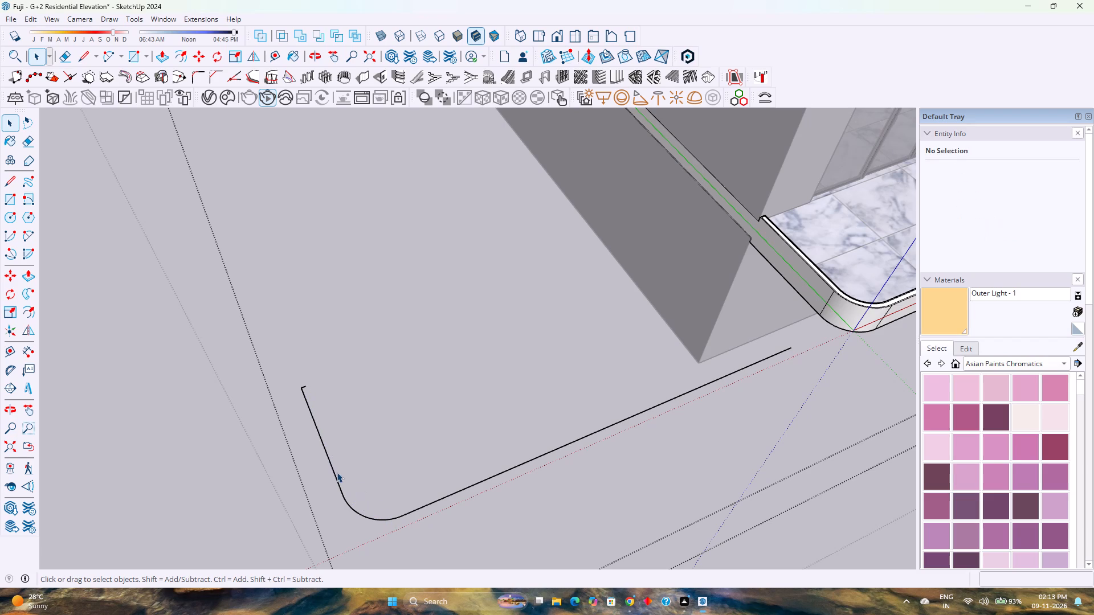
click(305, 387)
key(Delete)
scroll(317, 456, down, 3)
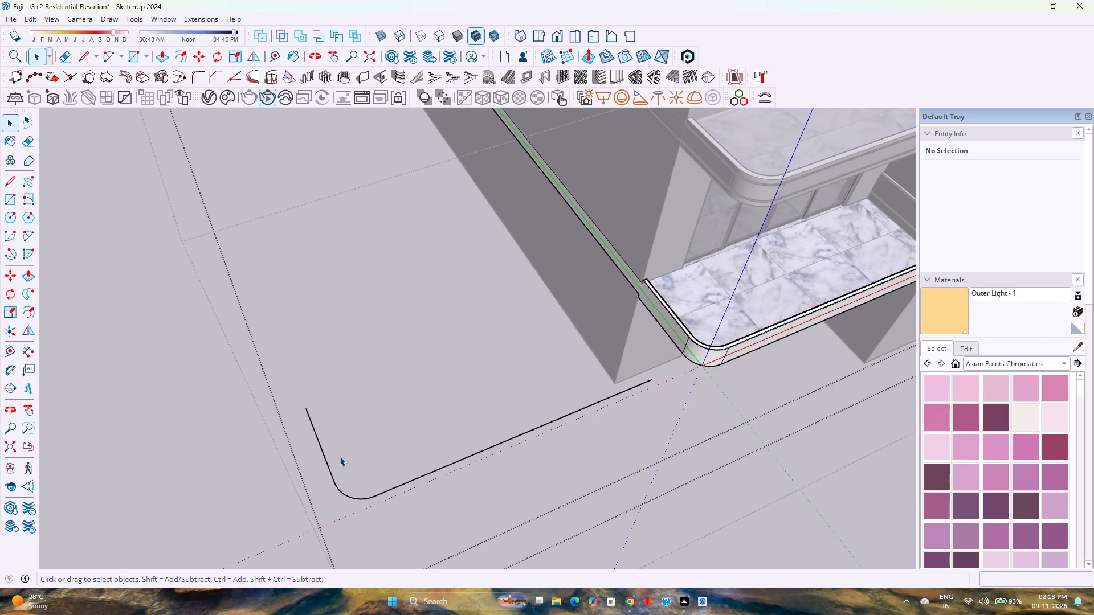
Weld the remaining straight and curved edges of the copied outline into a single curve.
double_click(415, 478)
click(415, 478)
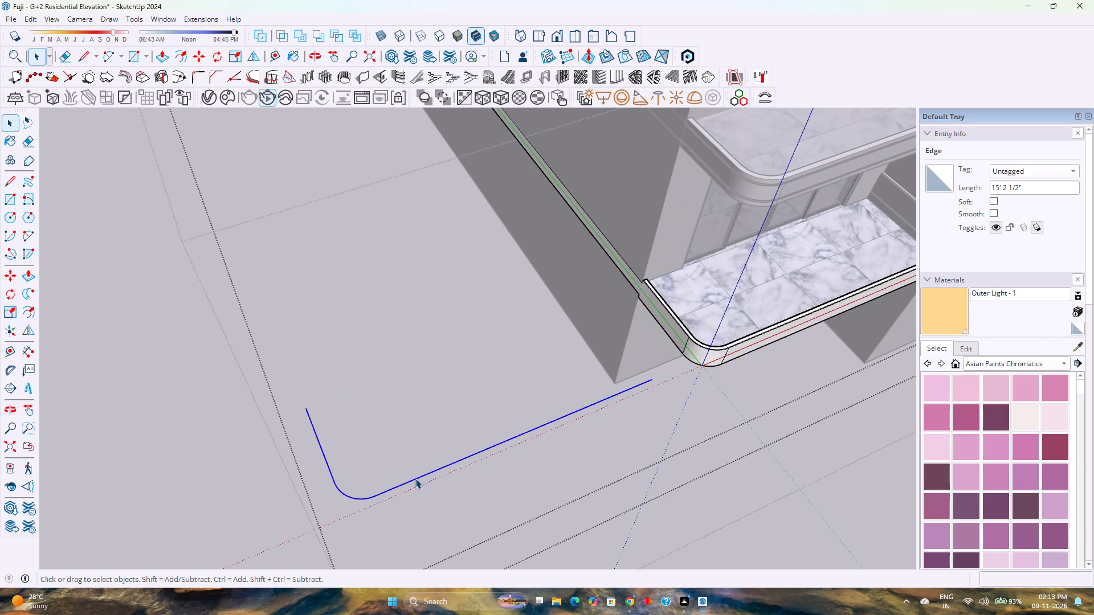
right_click(415, 478)
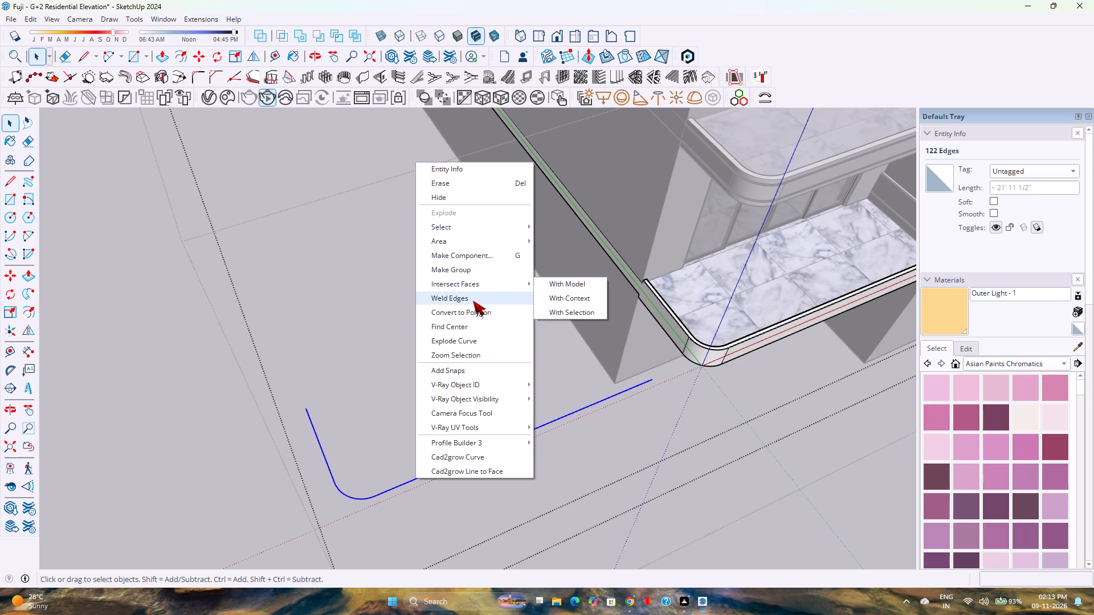
click(473, 301)
Draw a 1" radius circle centred on the short-leg endpoint of the welded path, perpendicular to the green axis.
middle_drag(356, 377, 618, 340)
middle_click(619, 340)
scroll(624, 332, down, 6)
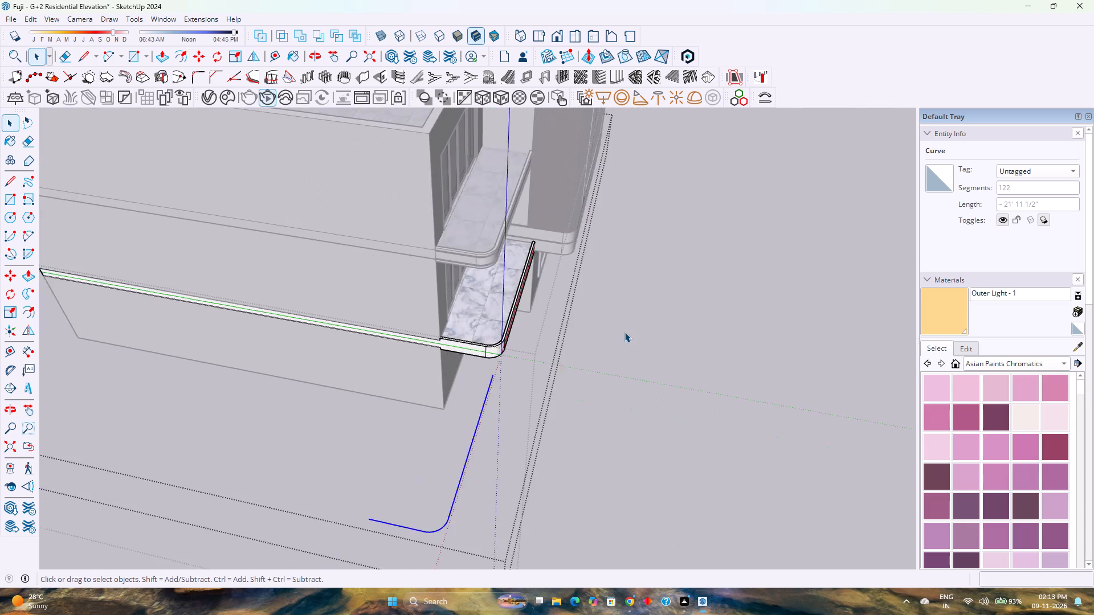
scroll(624, 332, down, 3)
scroll(462, 441, up, 6)
middle_drag(444, 454, 736, 392)
middle_click(736, 392)
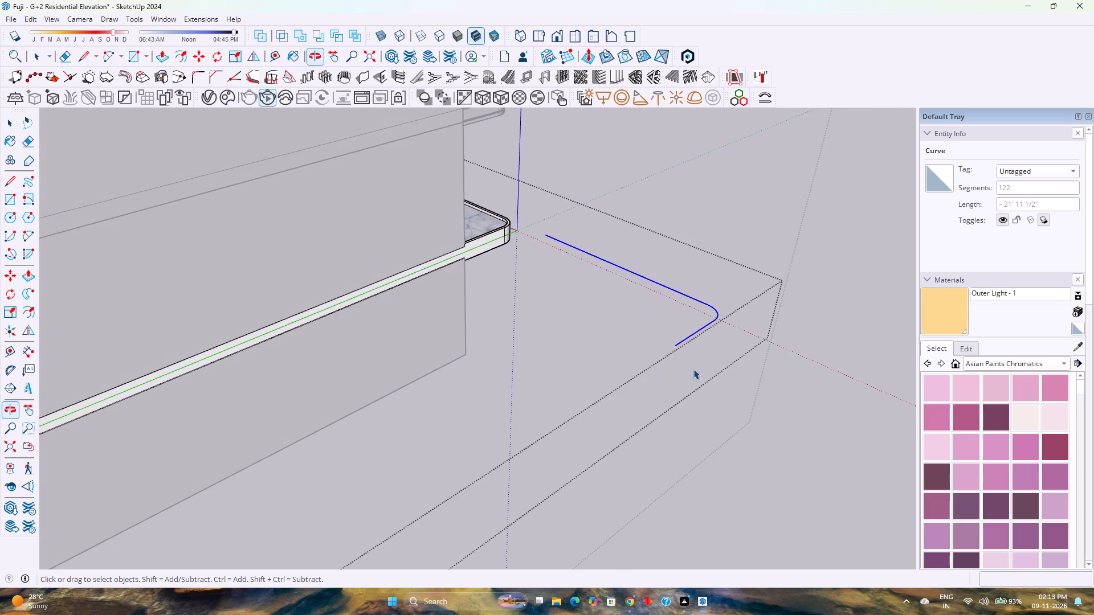
scroll(679, 343, up, 12)
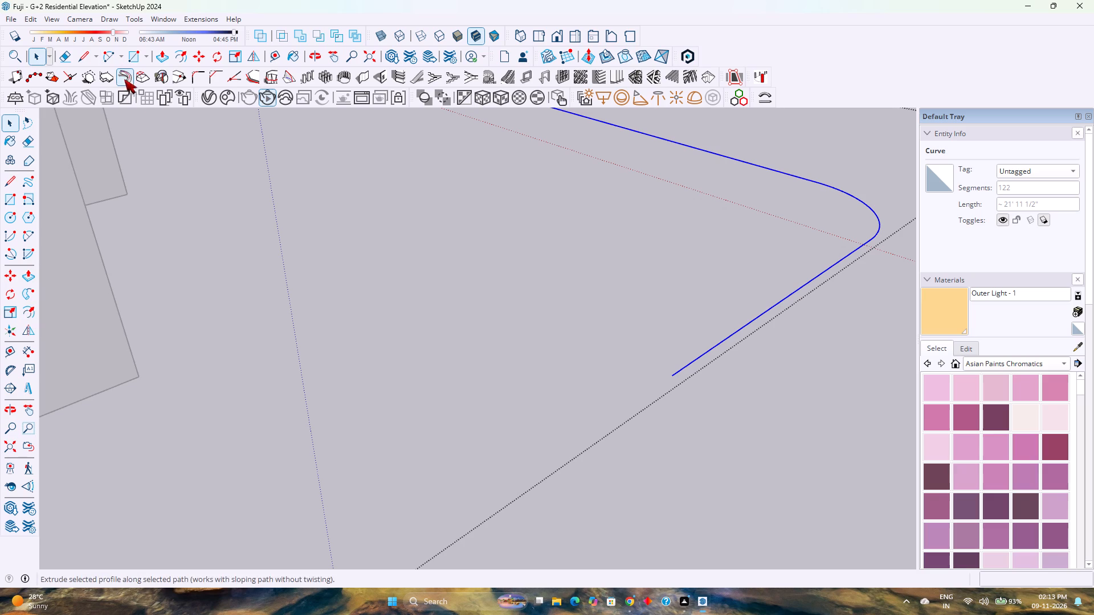
key(c)
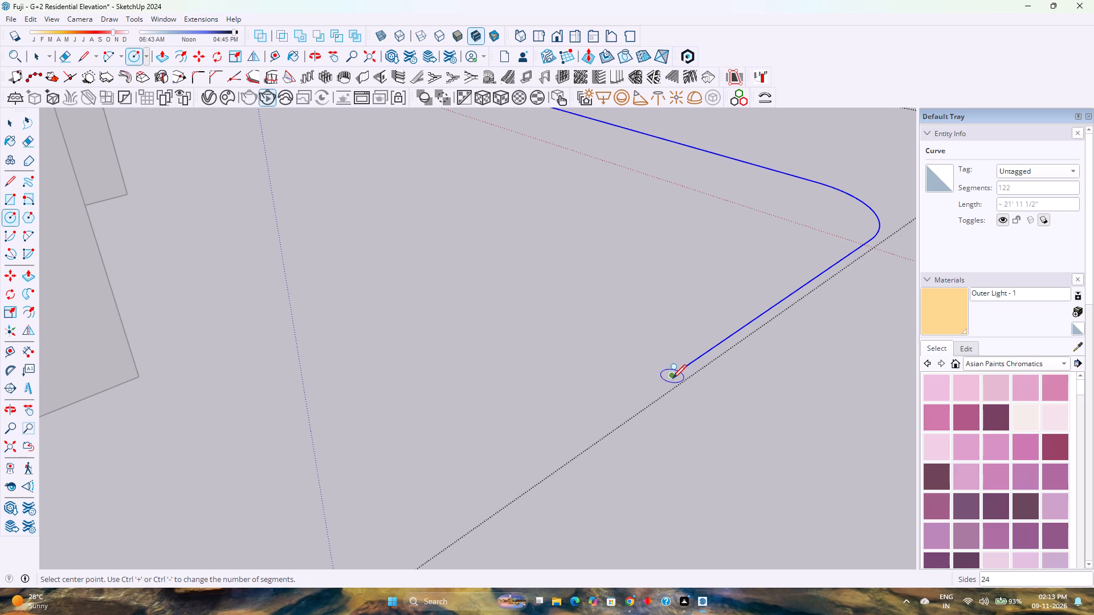
key(Left)
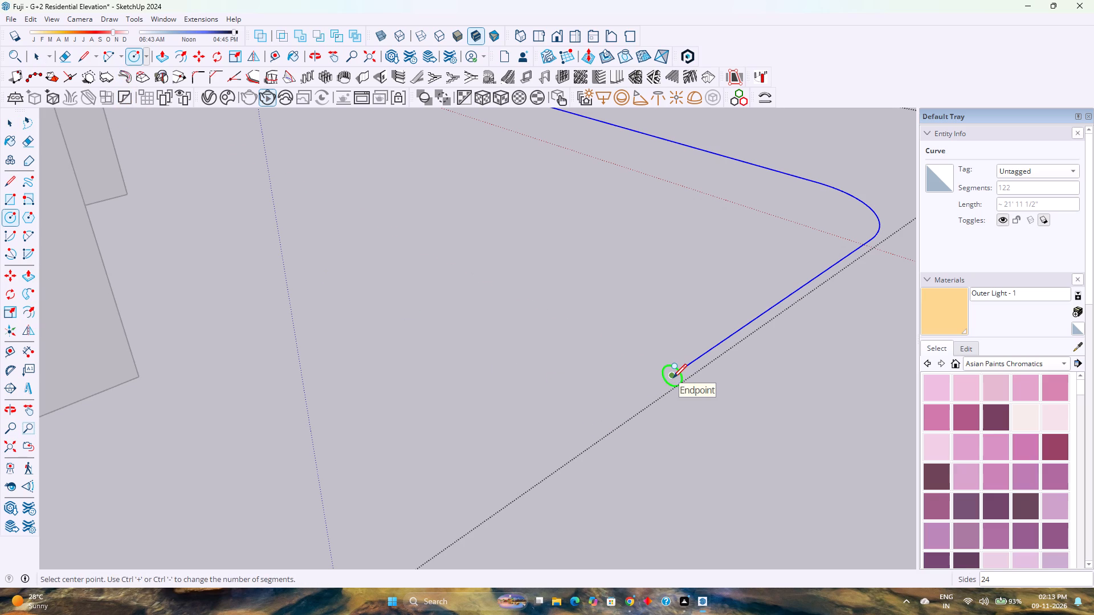
click(673, 377)
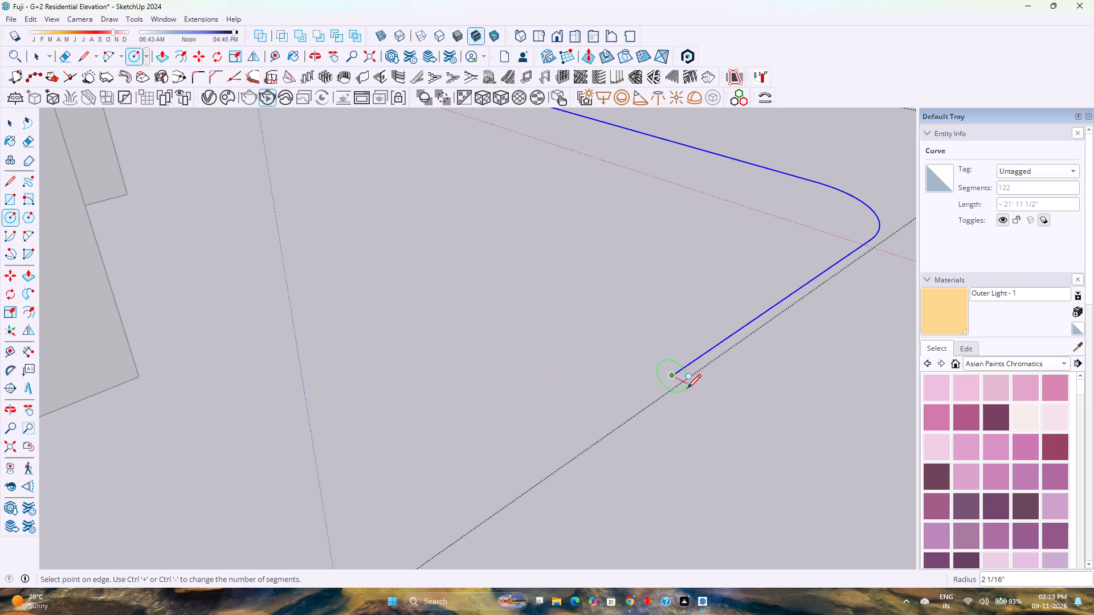
key(2)
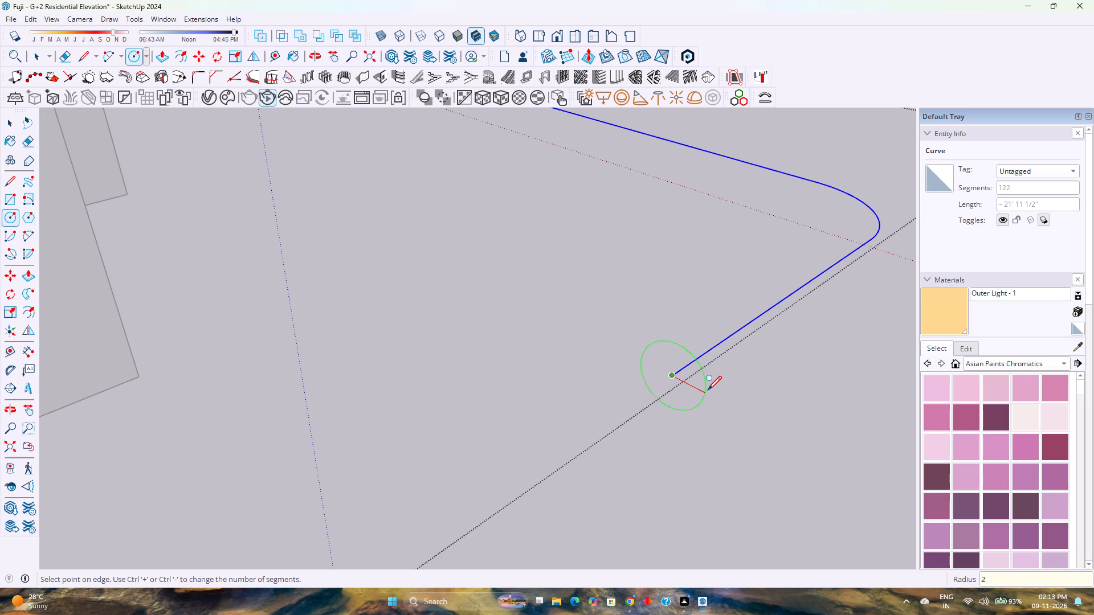
key(Return)
key(1)
key(Return)
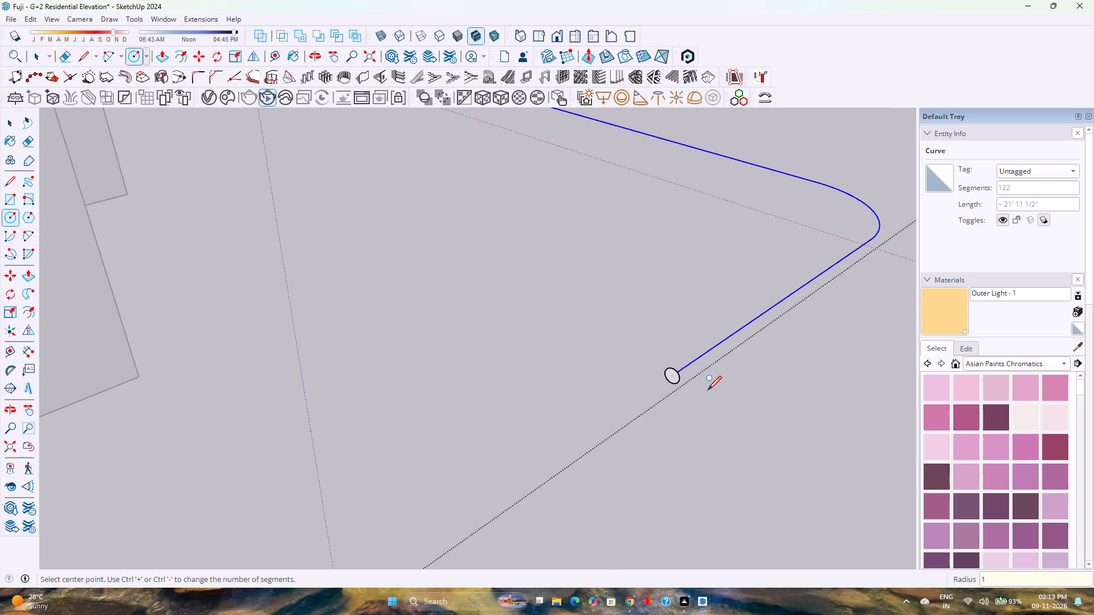
Set the circle's segment count to 100.
scroll(708, 388, up, 2)
scroll(639, 365, up, 2)
scroll(614, 364, down, 3)
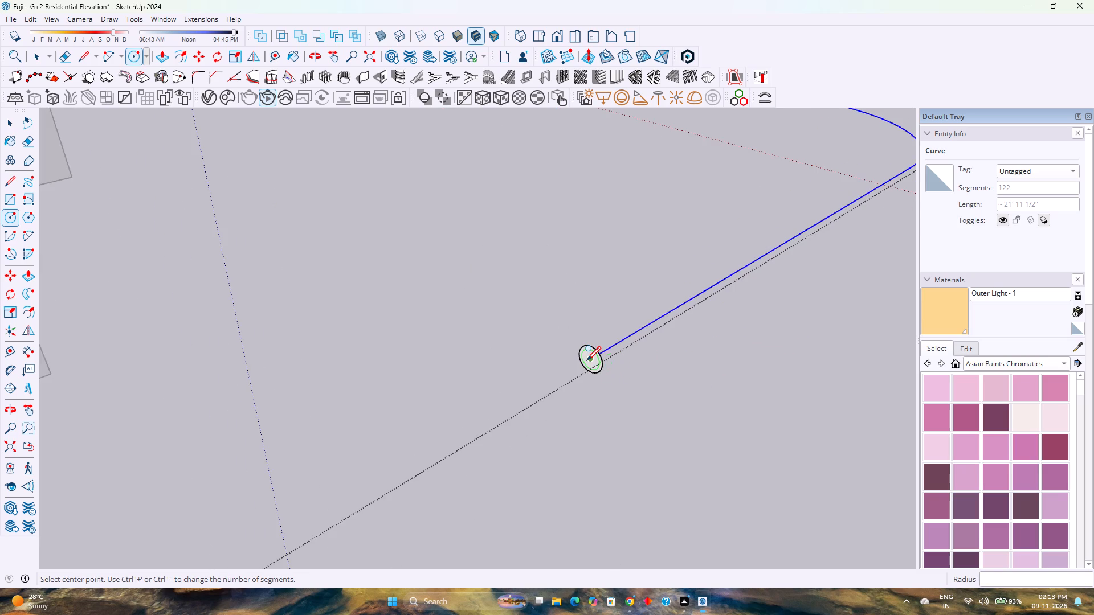
scroll(587, 359, down, 9)
key(space)
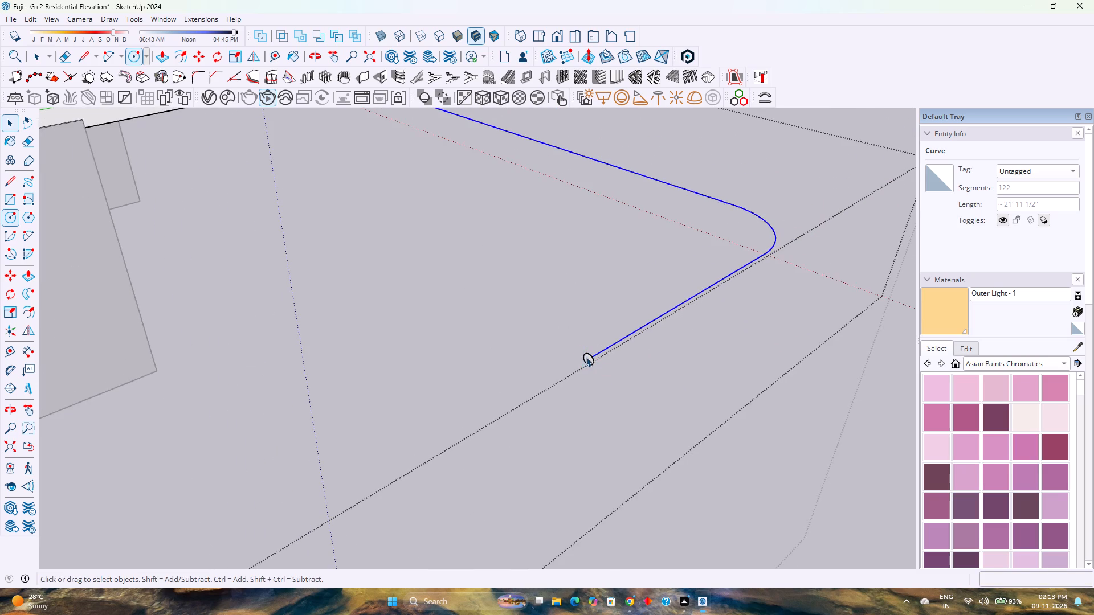
scroll(589, 355, up, 6)
click(592, 358)
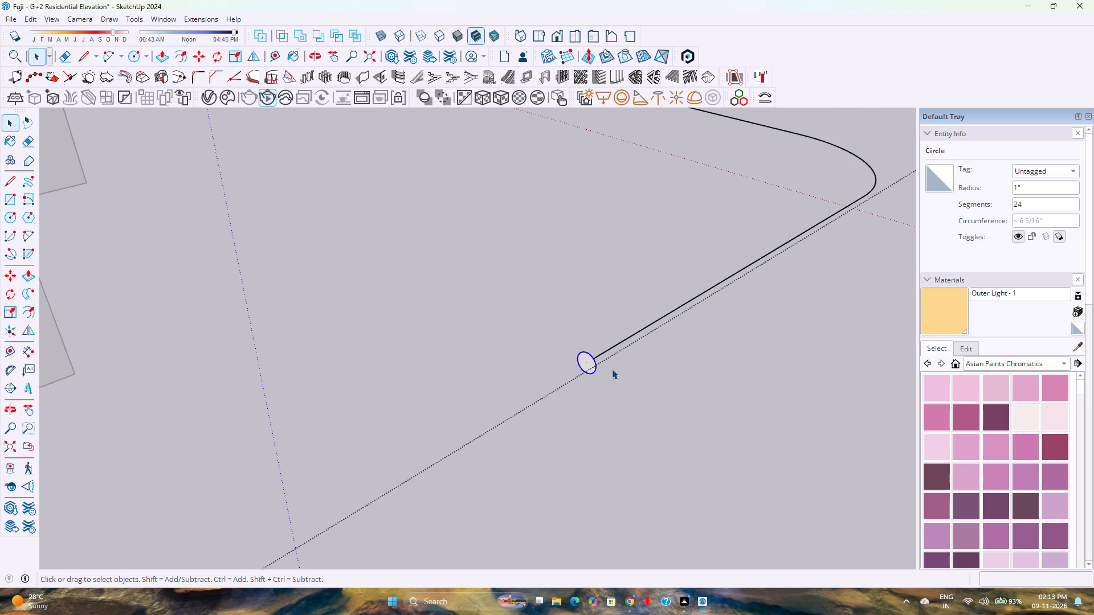
double_click(1051, 200)
text(100)
key(Return)
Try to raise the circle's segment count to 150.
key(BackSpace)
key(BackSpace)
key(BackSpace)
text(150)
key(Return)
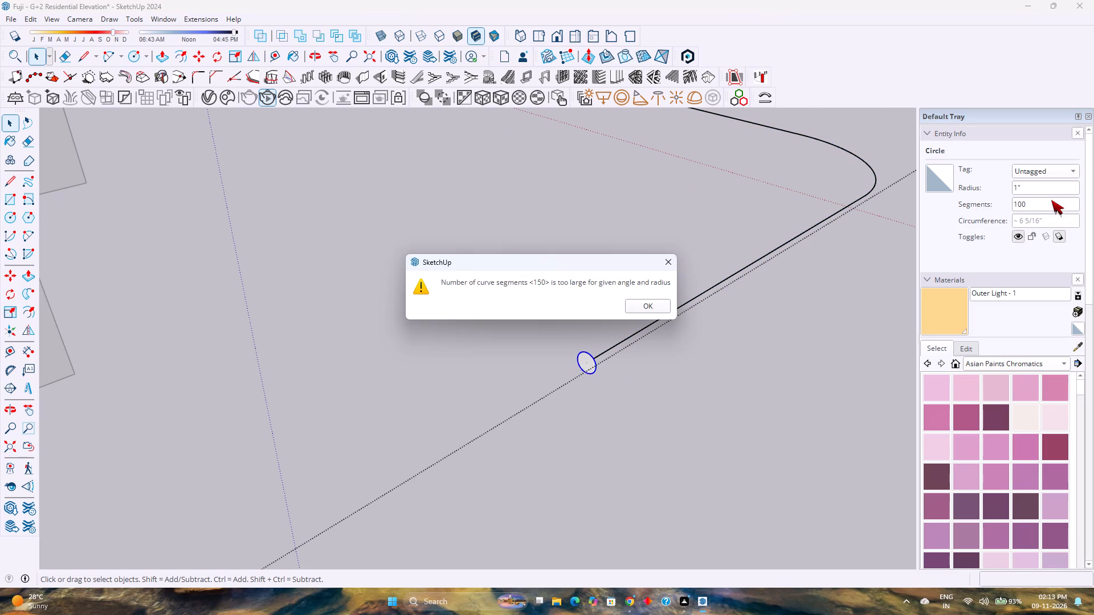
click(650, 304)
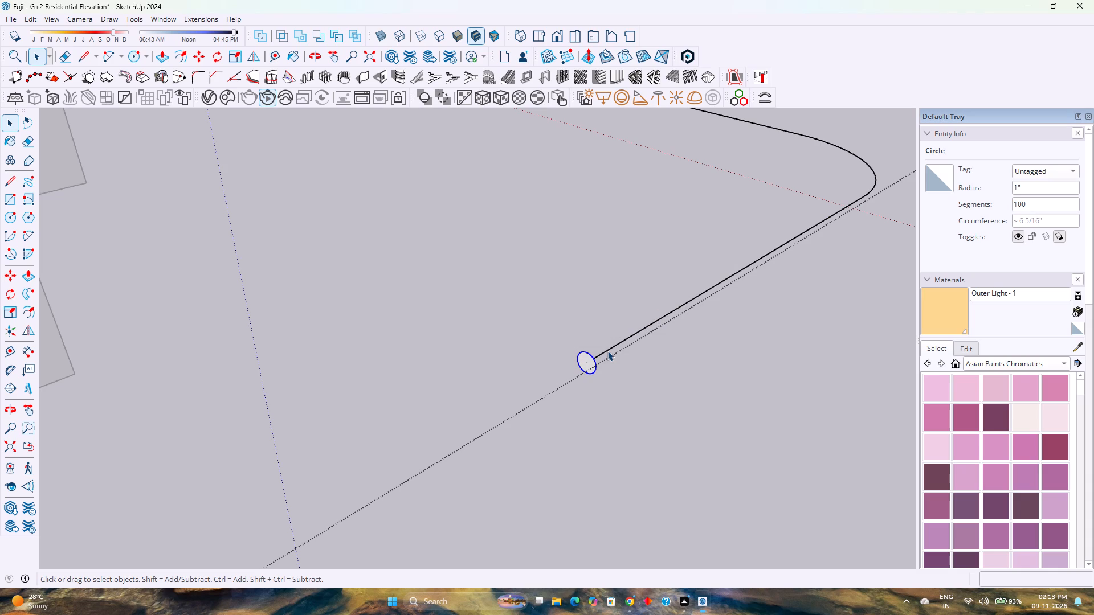
Extrude the circular face along the welded curved path with Follow Me to form the round rail.
click(593, 364)
click(607, 351)
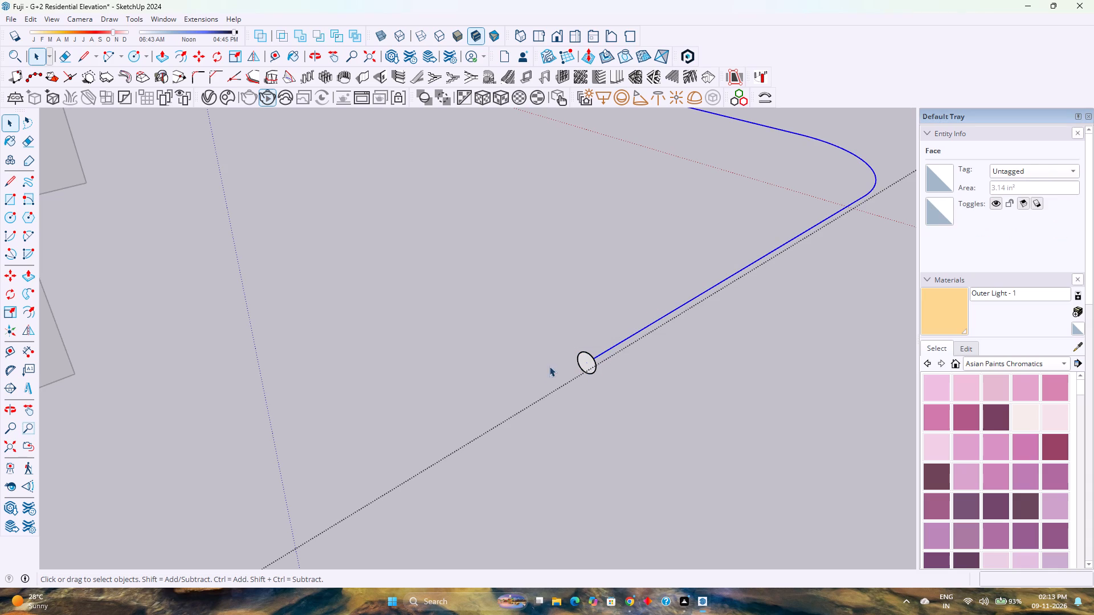
click(21, 293)
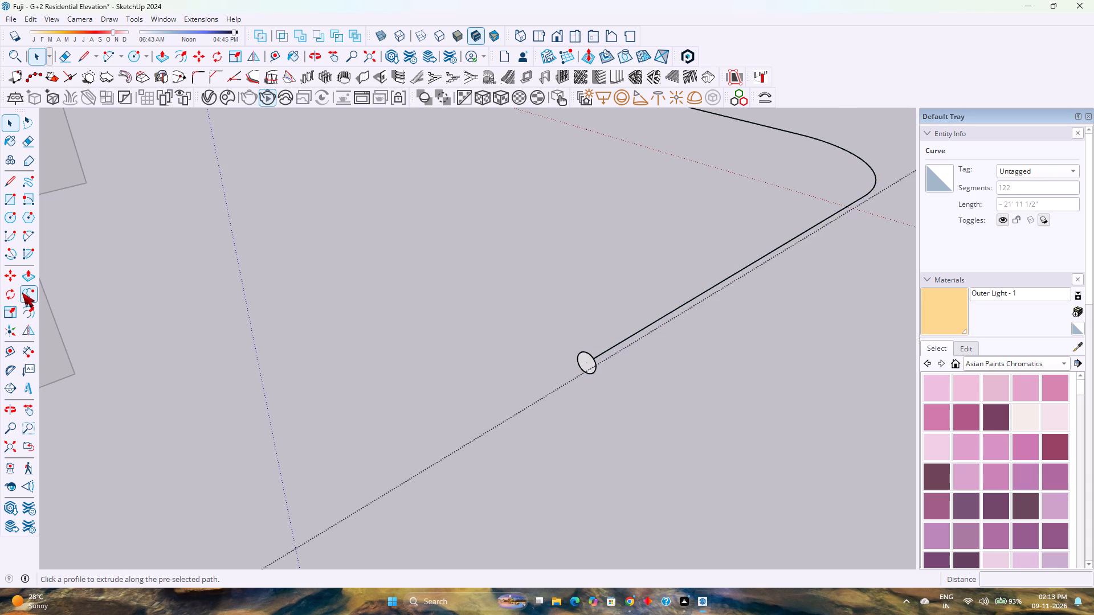
click(589, 367)
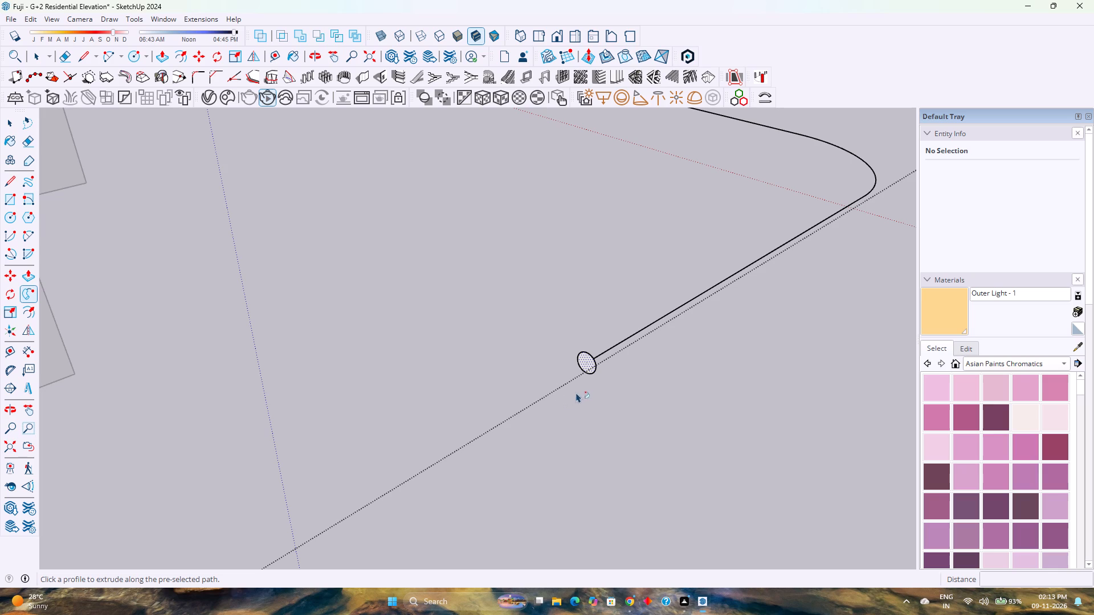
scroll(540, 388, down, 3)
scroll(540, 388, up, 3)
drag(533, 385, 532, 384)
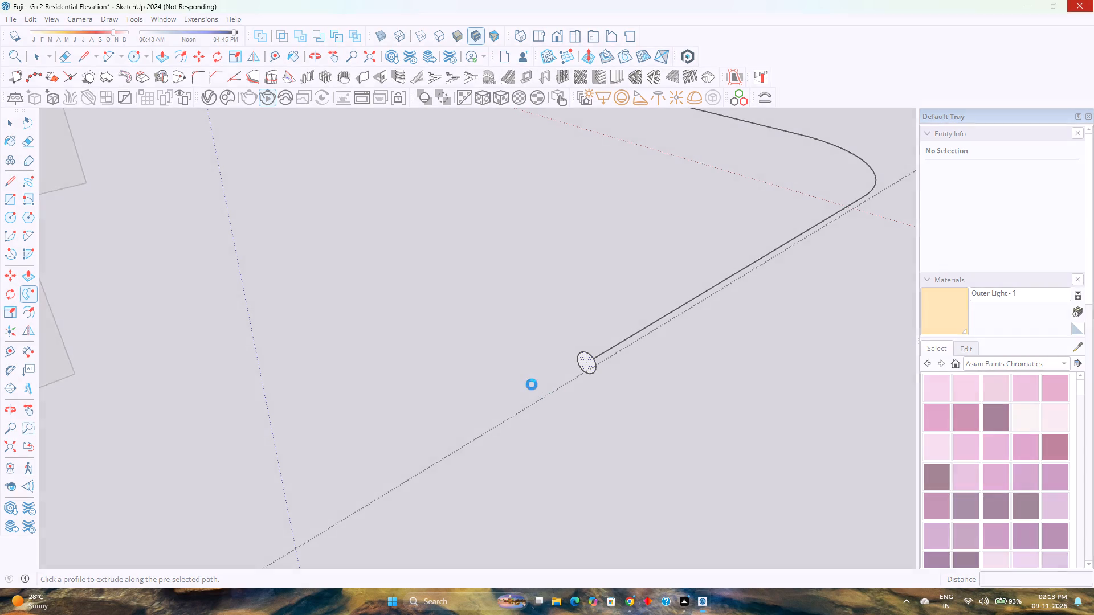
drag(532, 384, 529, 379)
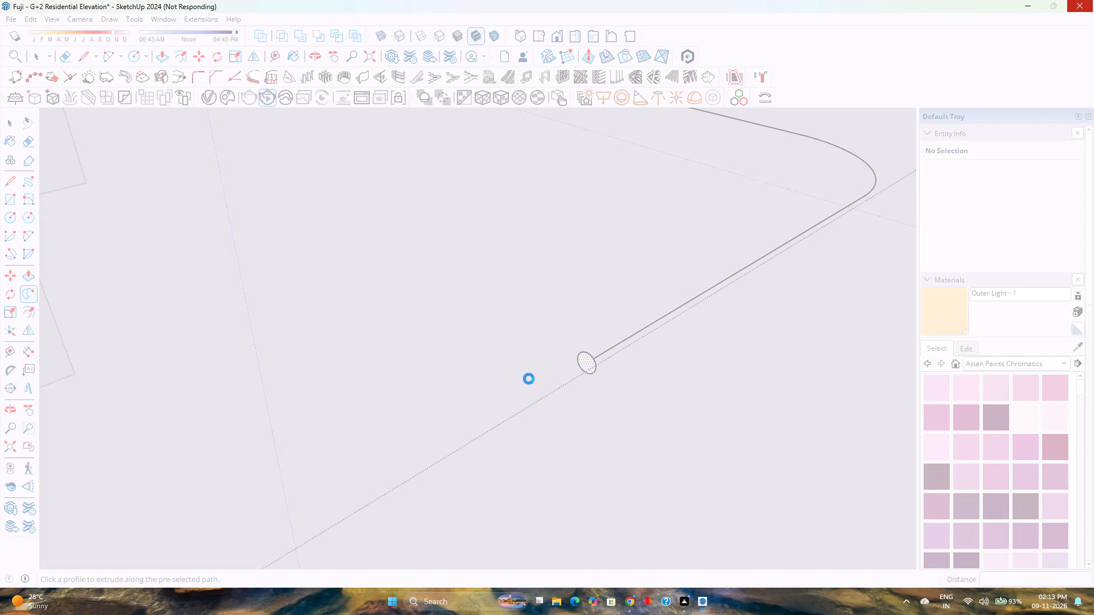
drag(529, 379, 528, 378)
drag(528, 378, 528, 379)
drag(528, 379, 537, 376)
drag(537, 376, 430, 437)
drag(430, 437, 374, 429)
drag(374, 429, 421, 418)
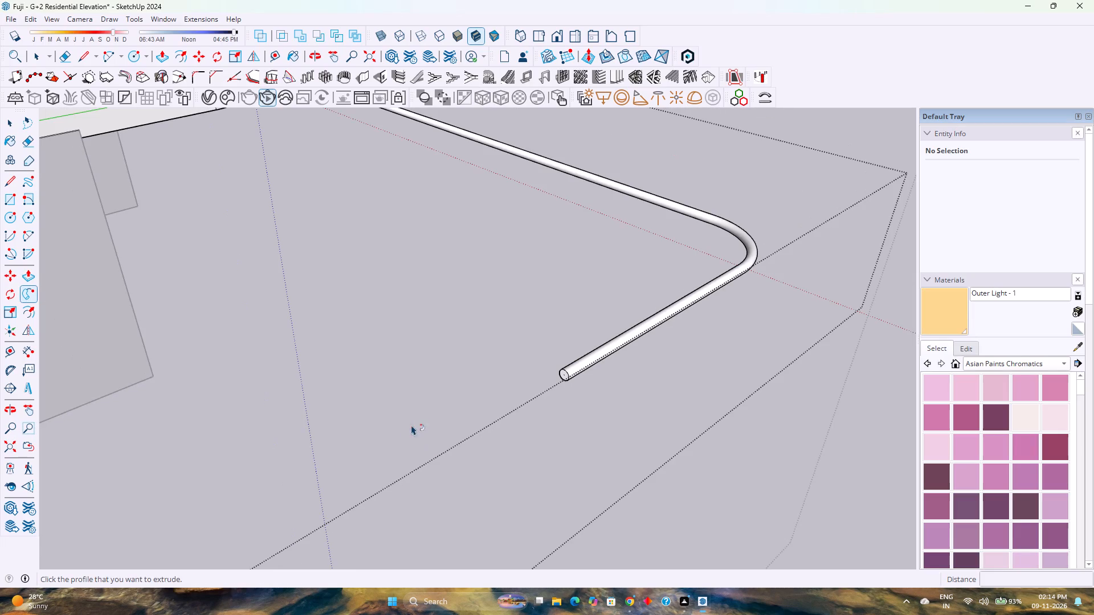
Inspect the extruded round rail along both legs and its bend, in relation to the balcony.
scroll(411, 431, down, 4)
scroll(556, 387, down, 1)
middle_drag(560, 387, 329, 469)
scroll(316, 429, down, 3)
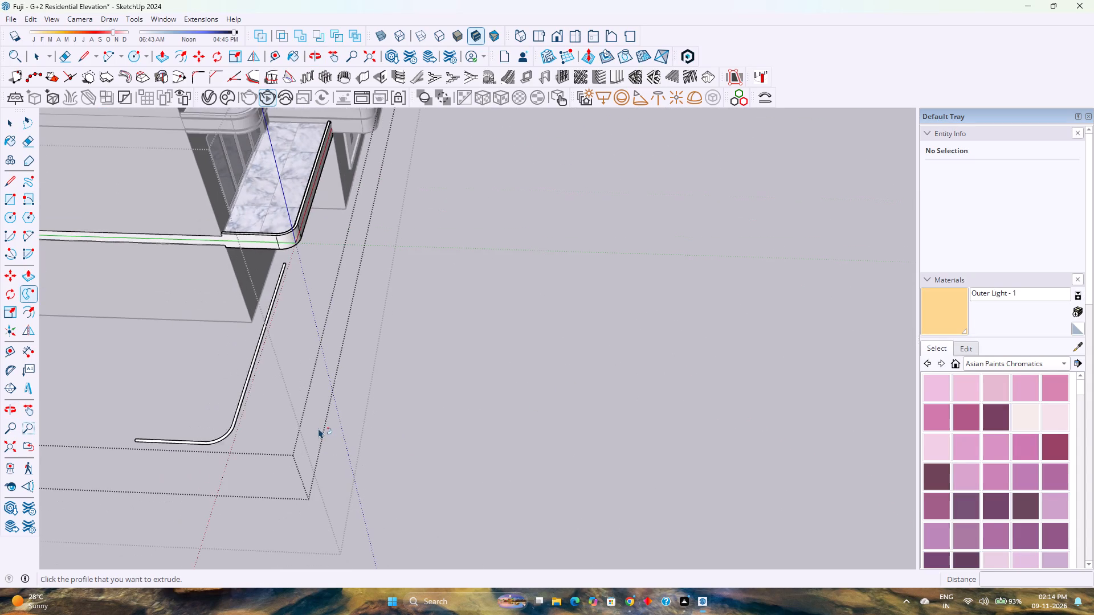
scroll(55, 374, up, 3)
middle_drag(93, 382, 268, 382)
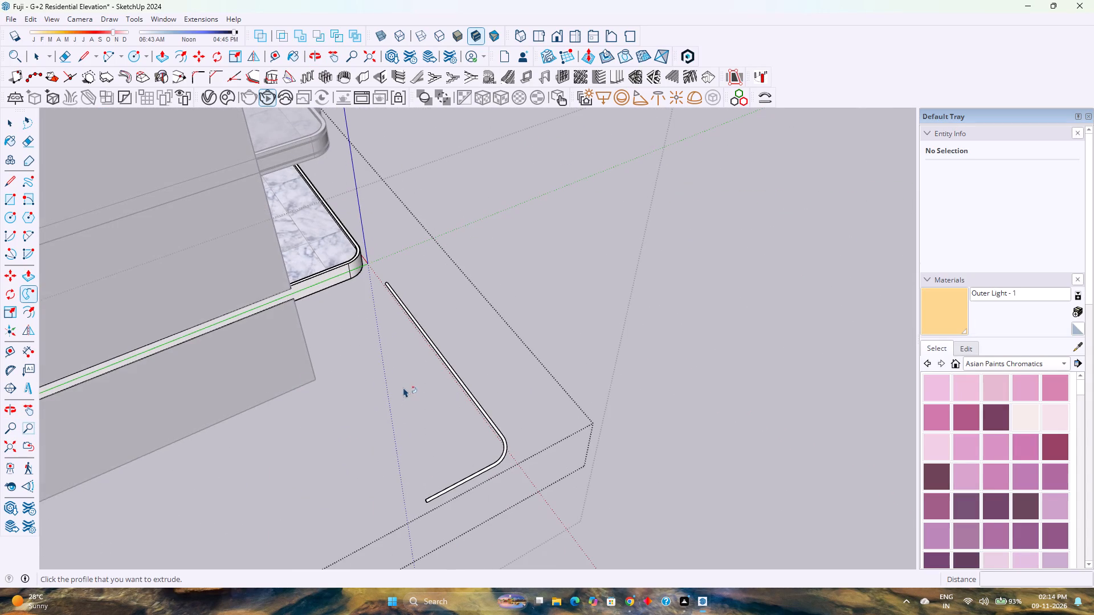
scroll(406, 388, down, 3)
scroll(448, 412, up, 8)
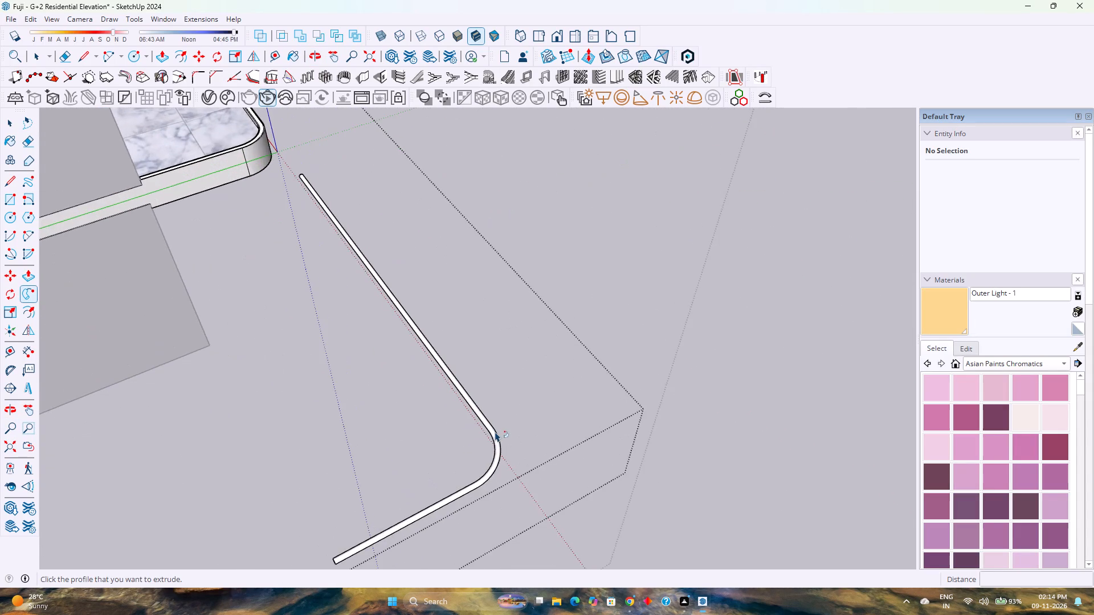
scroll(496, 433, up, 5)
scroll(496, 433, down, 9)
scroll(360, 528, up, 4)
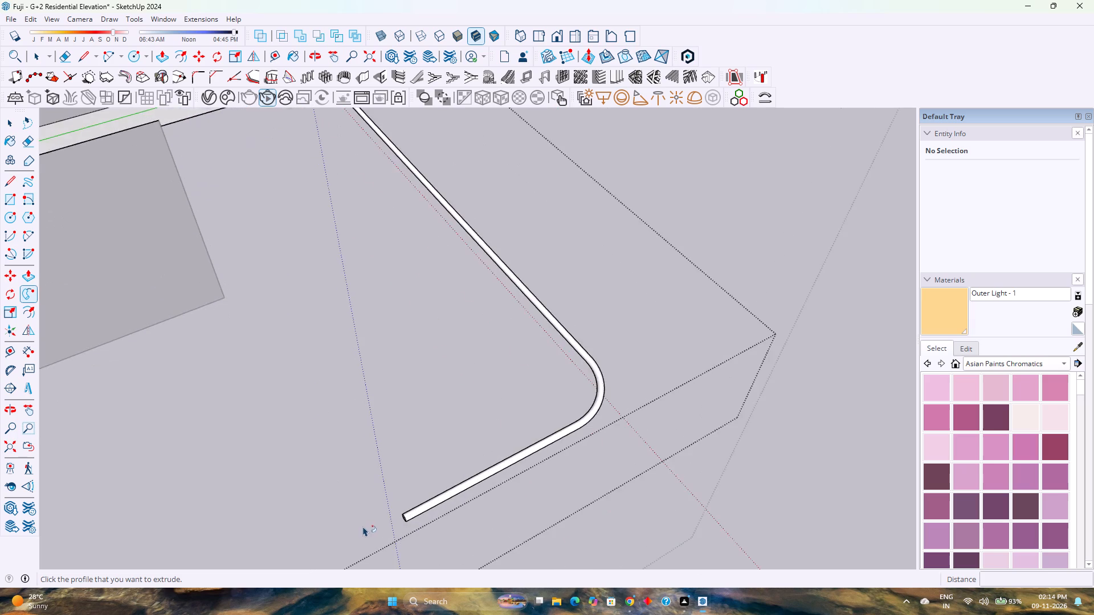
Hide the circular end face on the short leg of the round rail.
scroll(408, 515, up, 8)
middle_drag(398, 514, 469, 471)
scroll(428, 557, up, 3)
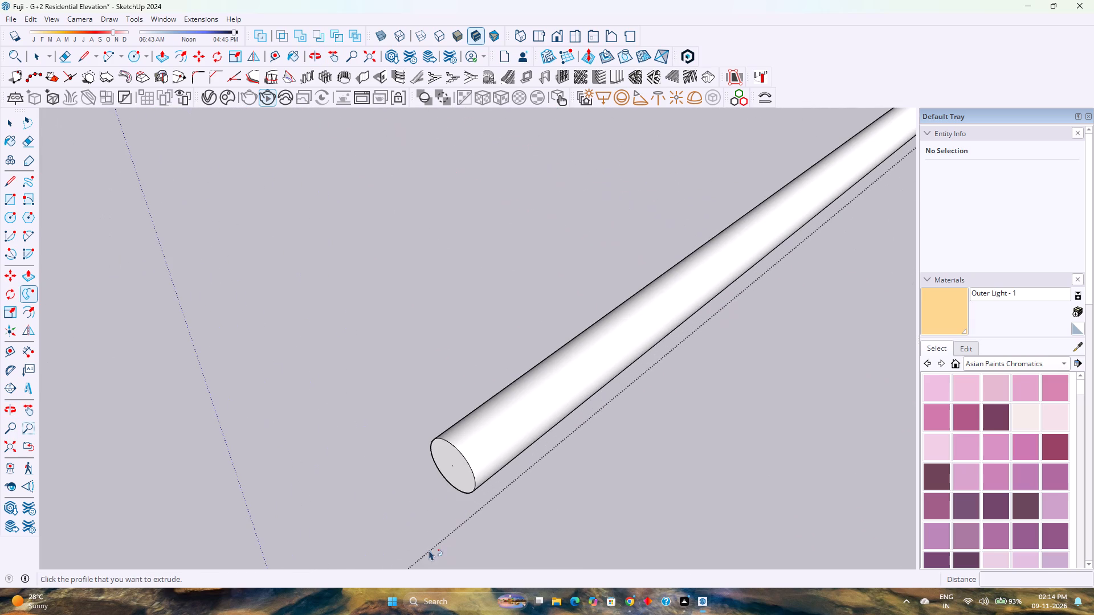
key(space)
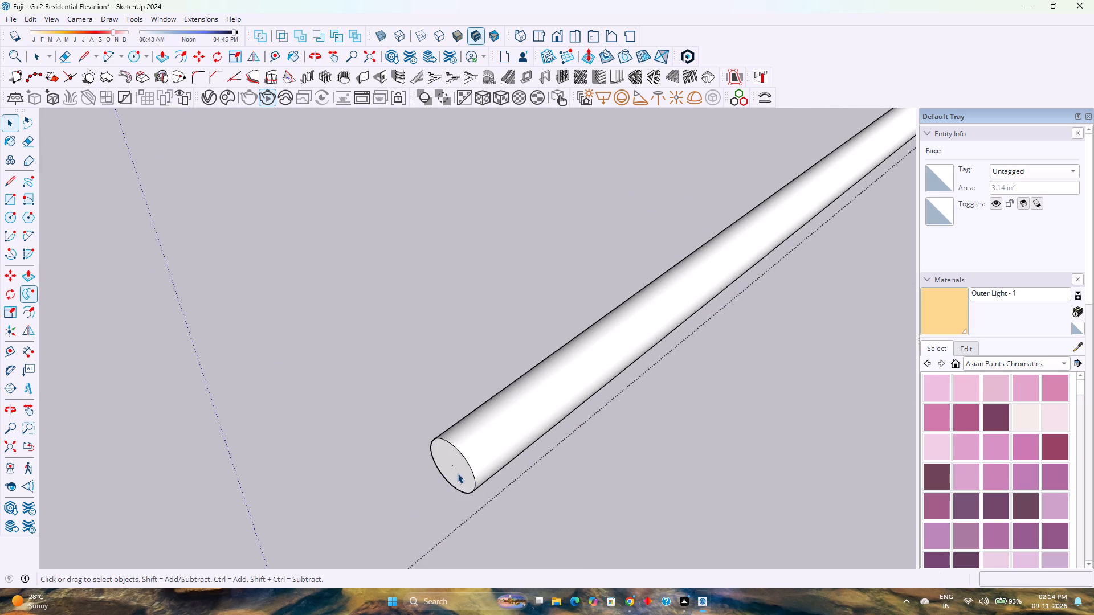
click(468, 473)
scroll(460, 474, up, 8)
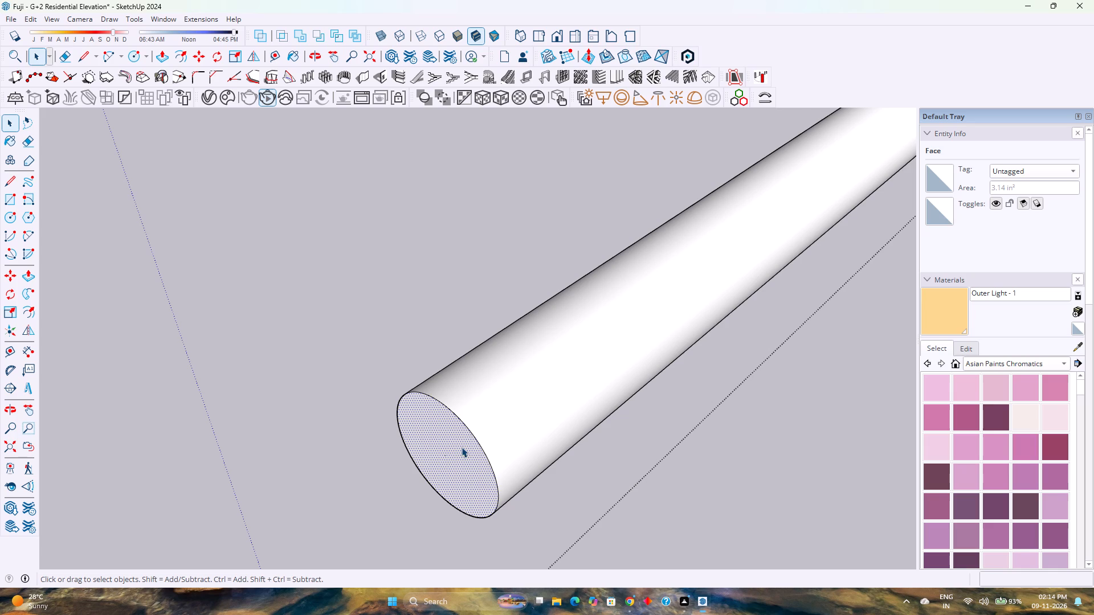
right_click(467, 446)
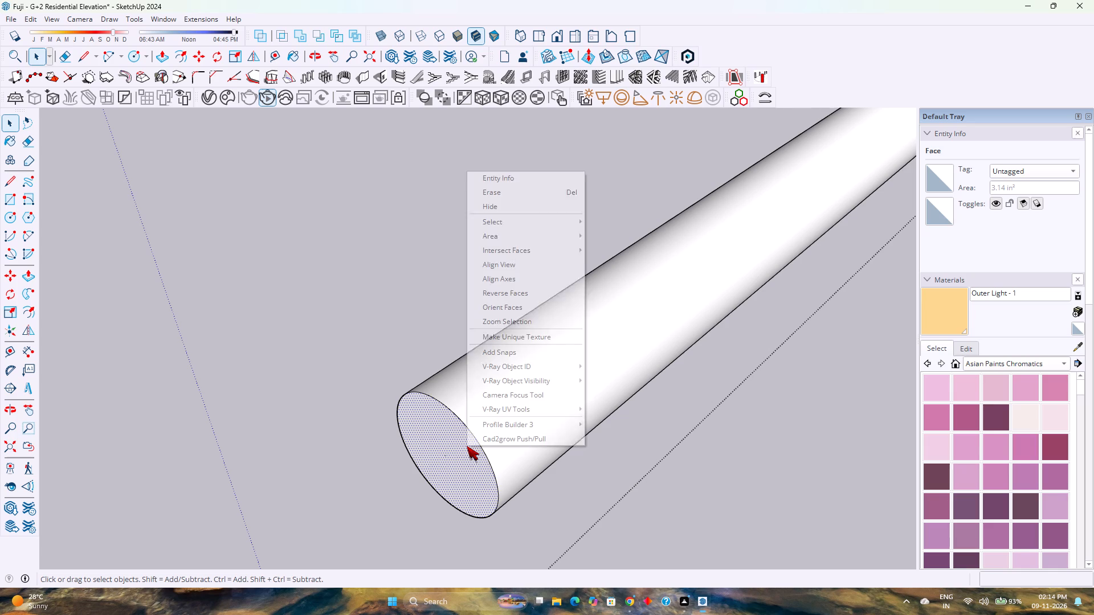
click(529, 202)
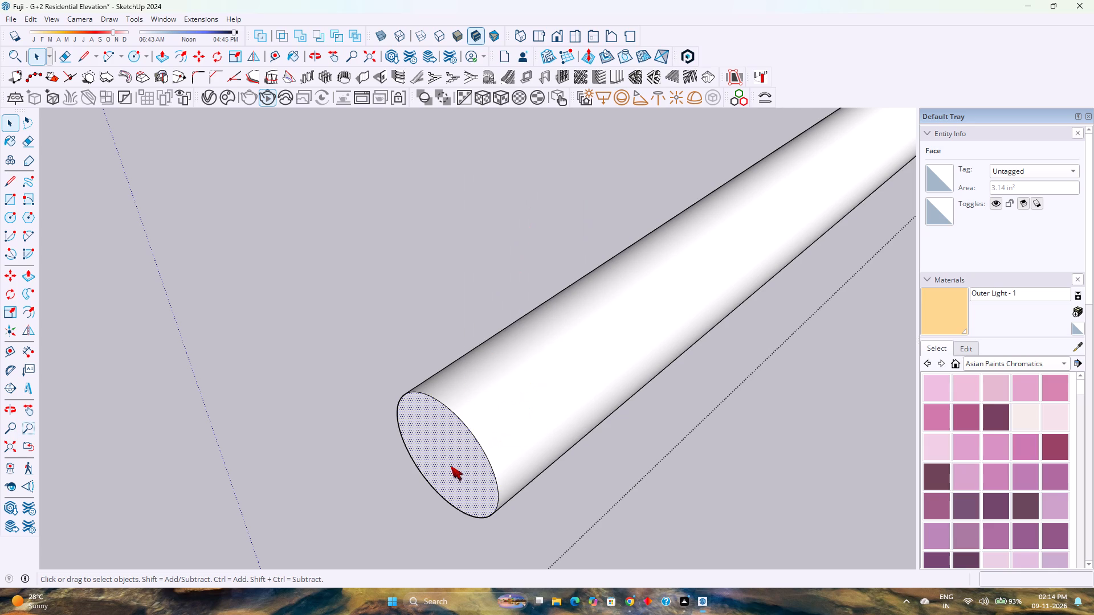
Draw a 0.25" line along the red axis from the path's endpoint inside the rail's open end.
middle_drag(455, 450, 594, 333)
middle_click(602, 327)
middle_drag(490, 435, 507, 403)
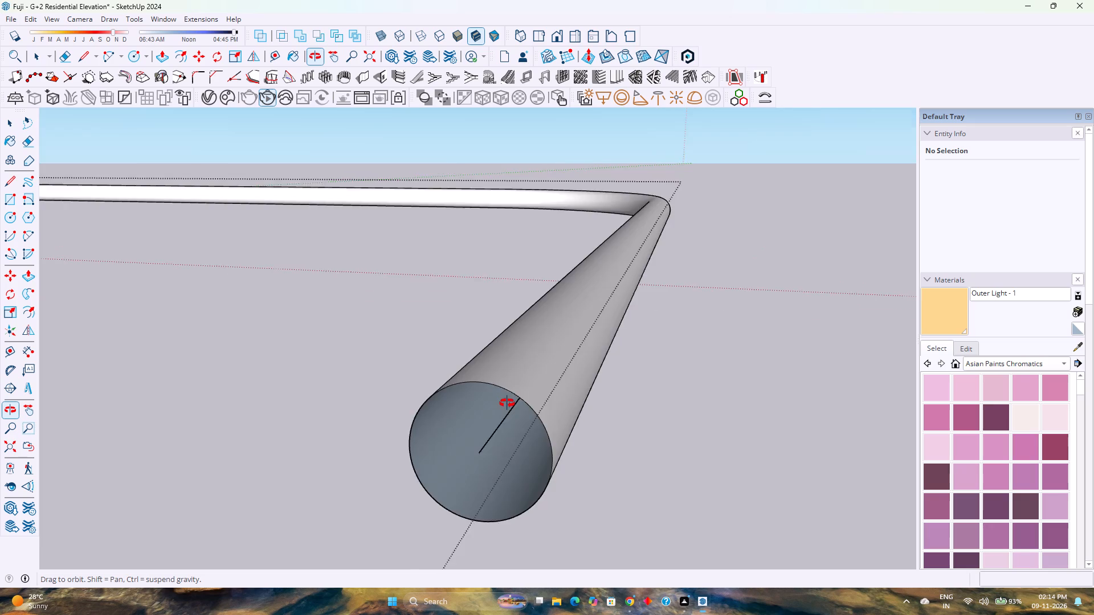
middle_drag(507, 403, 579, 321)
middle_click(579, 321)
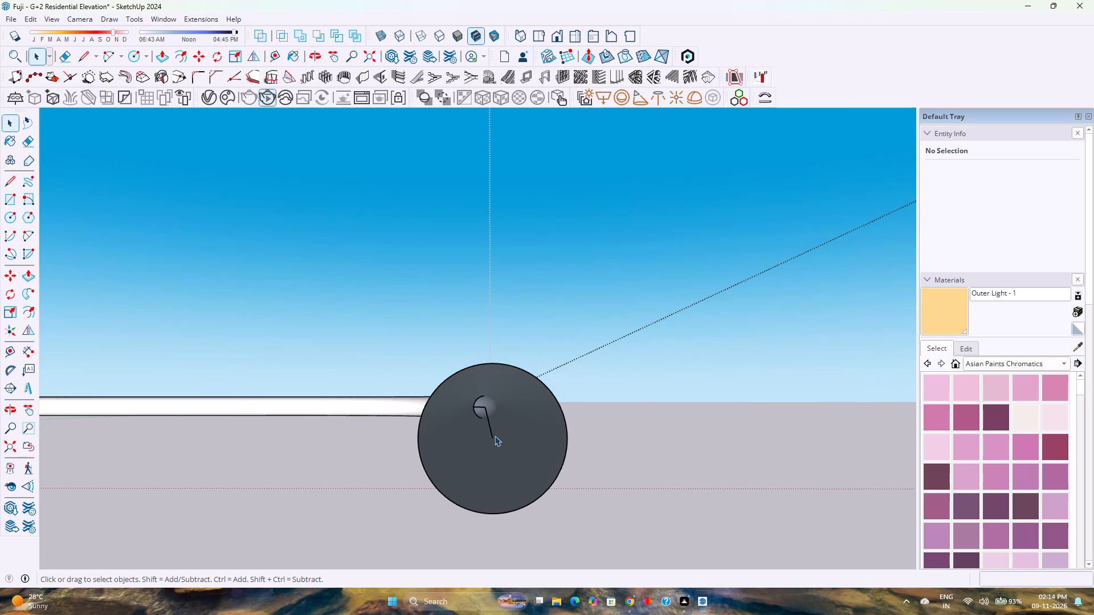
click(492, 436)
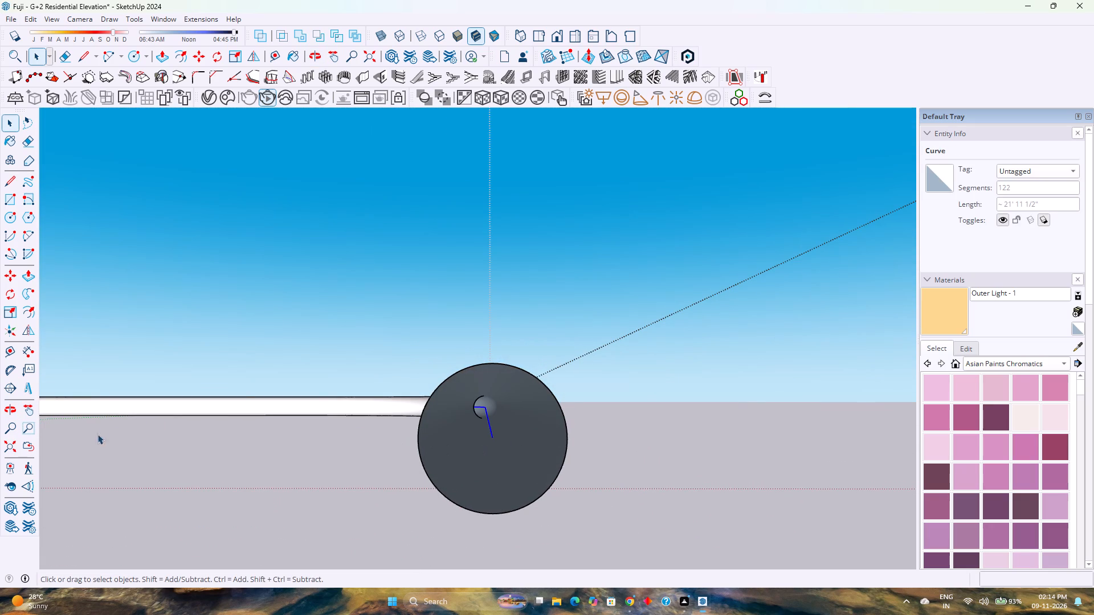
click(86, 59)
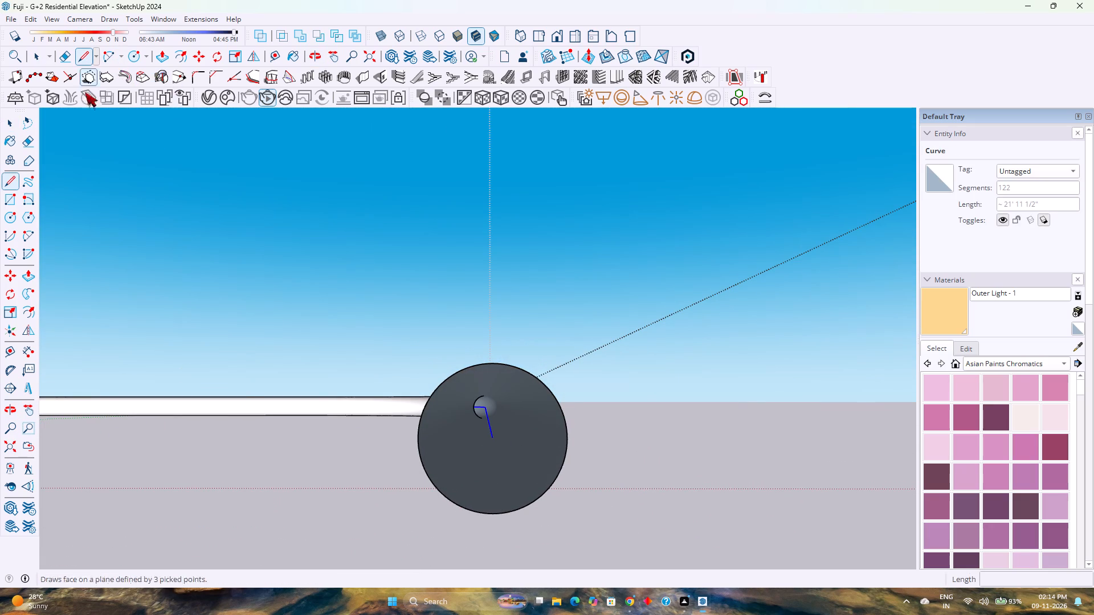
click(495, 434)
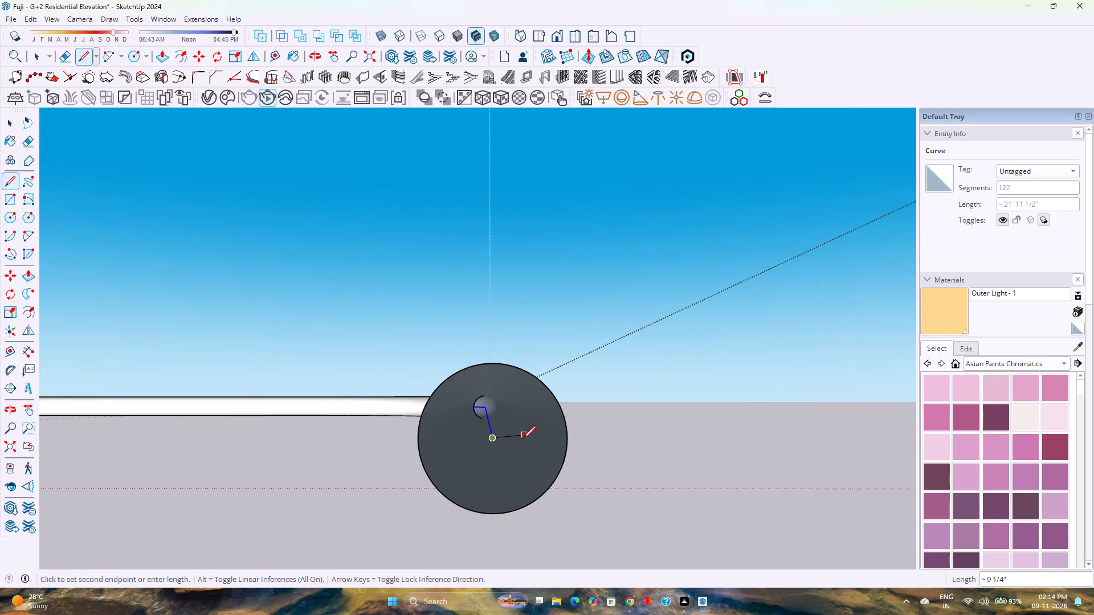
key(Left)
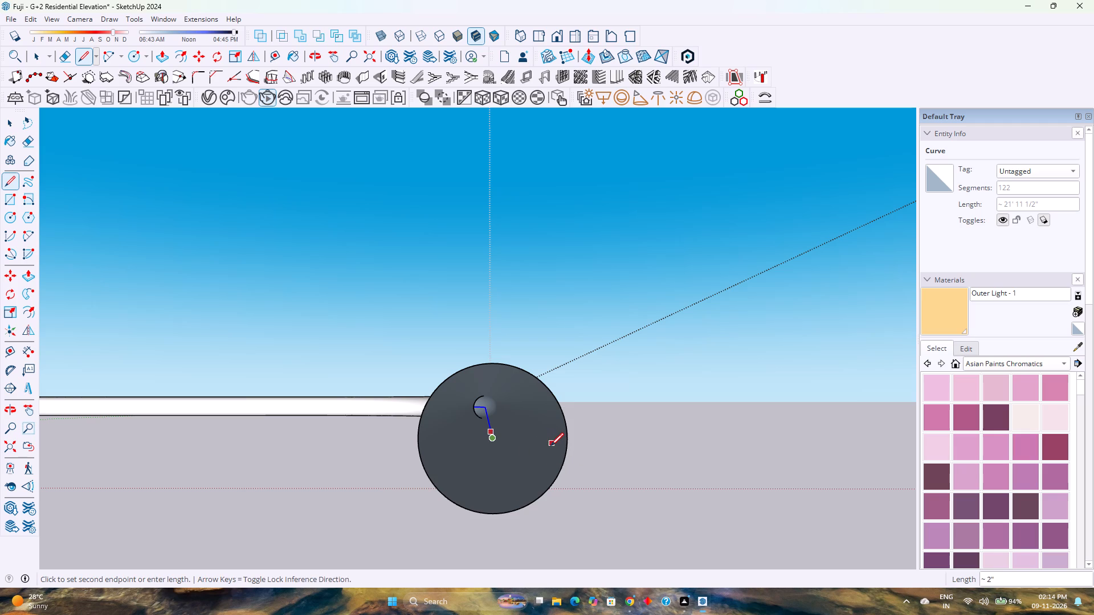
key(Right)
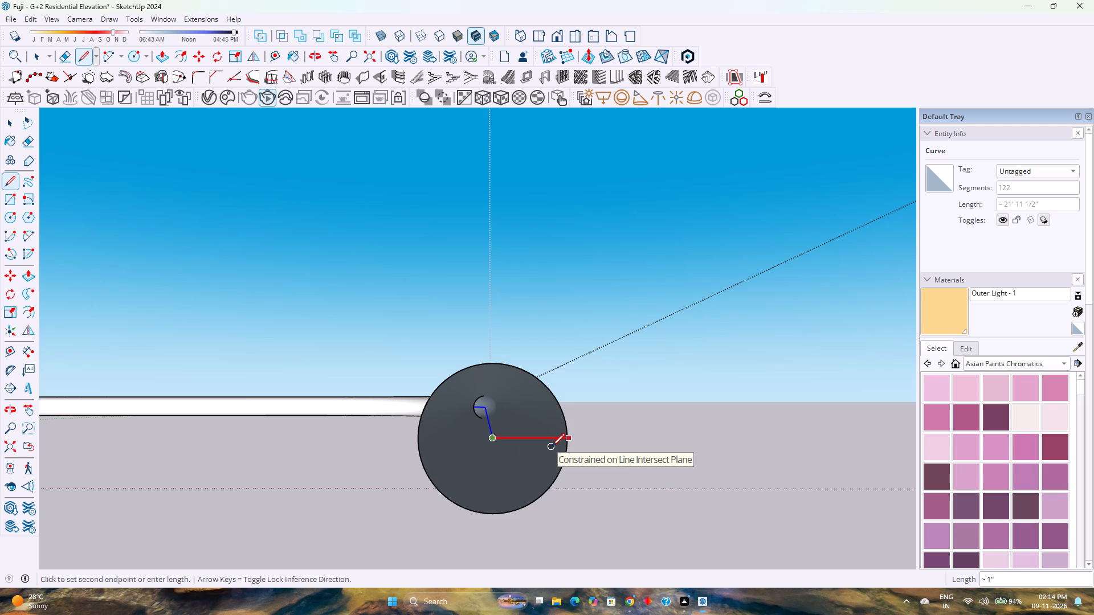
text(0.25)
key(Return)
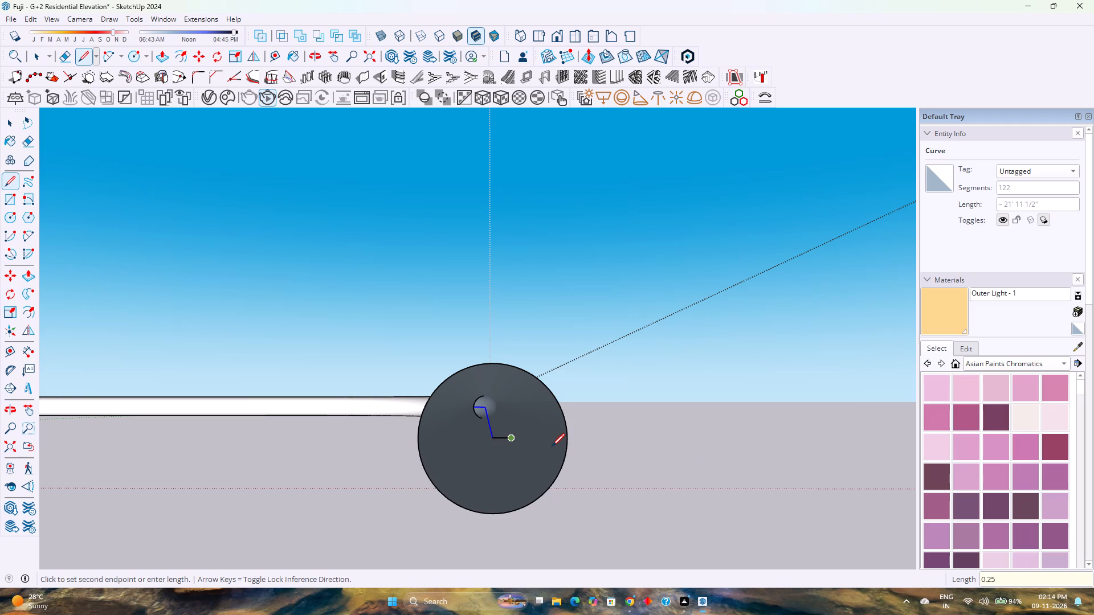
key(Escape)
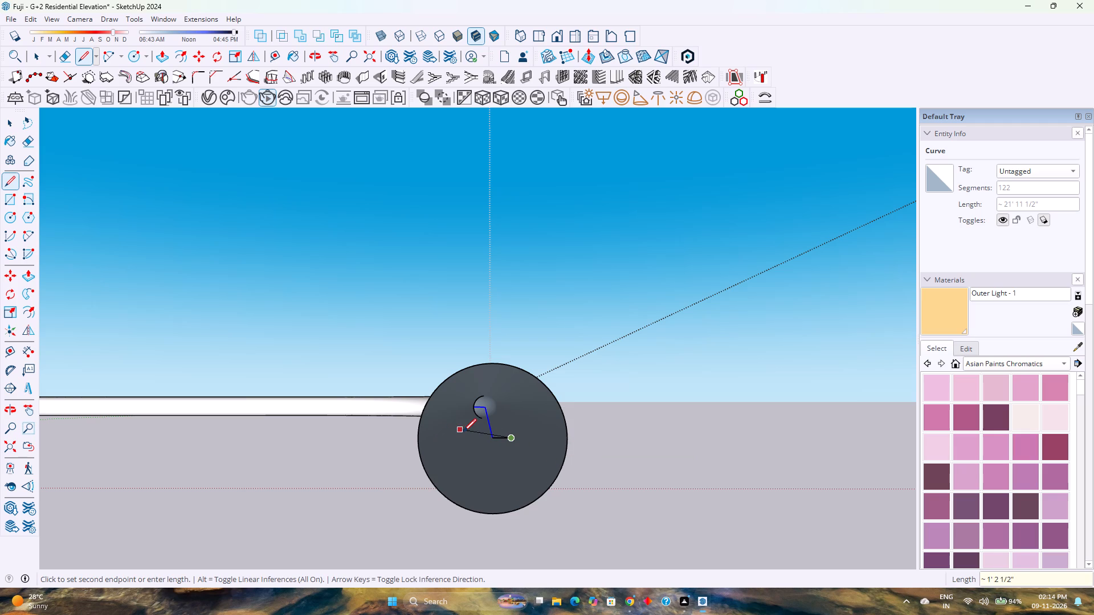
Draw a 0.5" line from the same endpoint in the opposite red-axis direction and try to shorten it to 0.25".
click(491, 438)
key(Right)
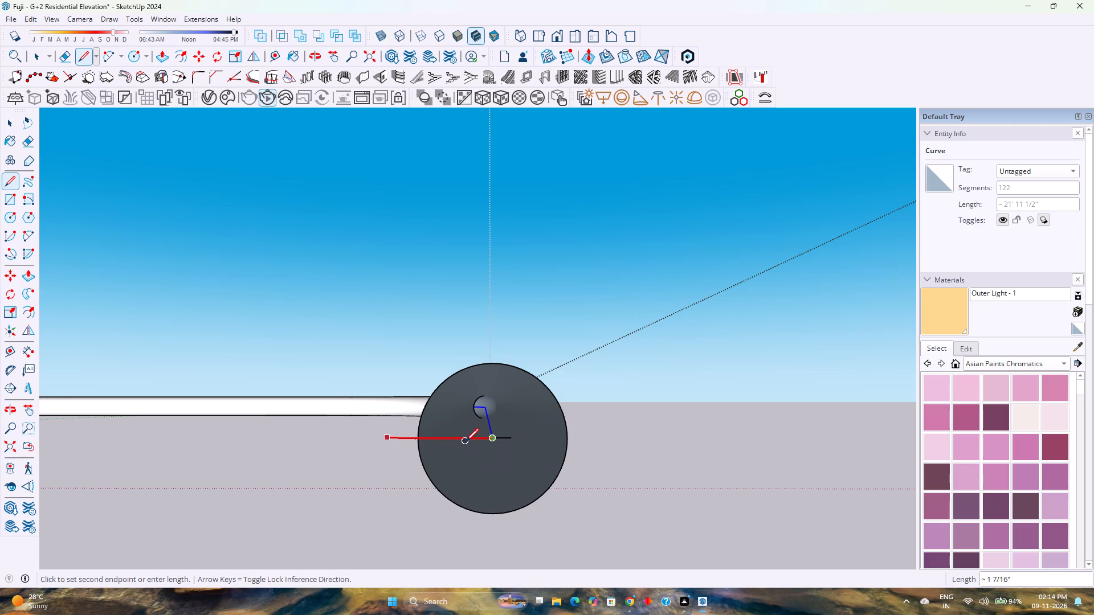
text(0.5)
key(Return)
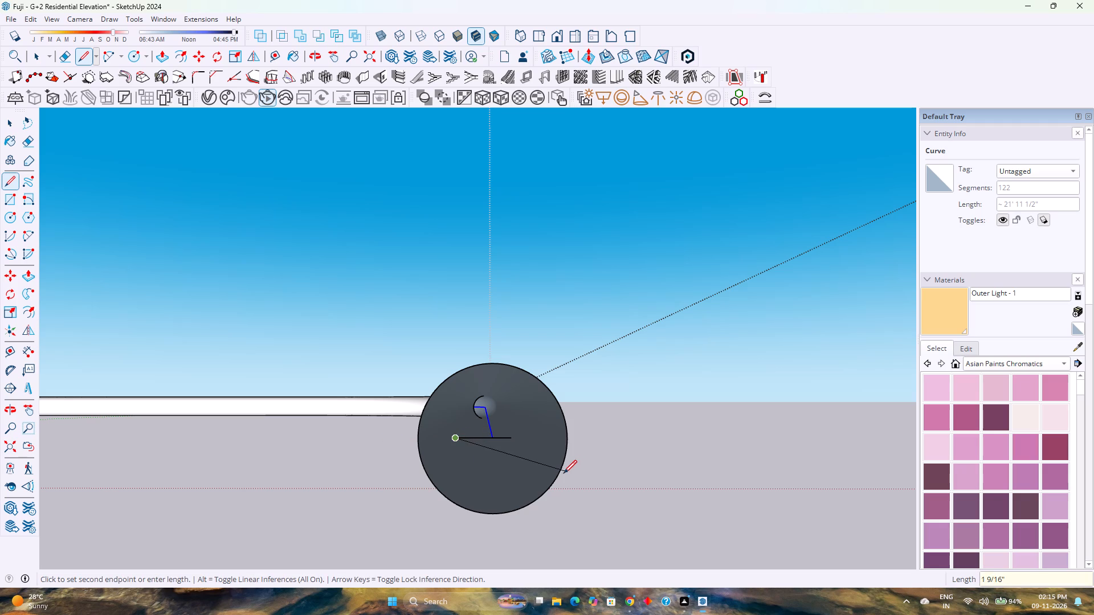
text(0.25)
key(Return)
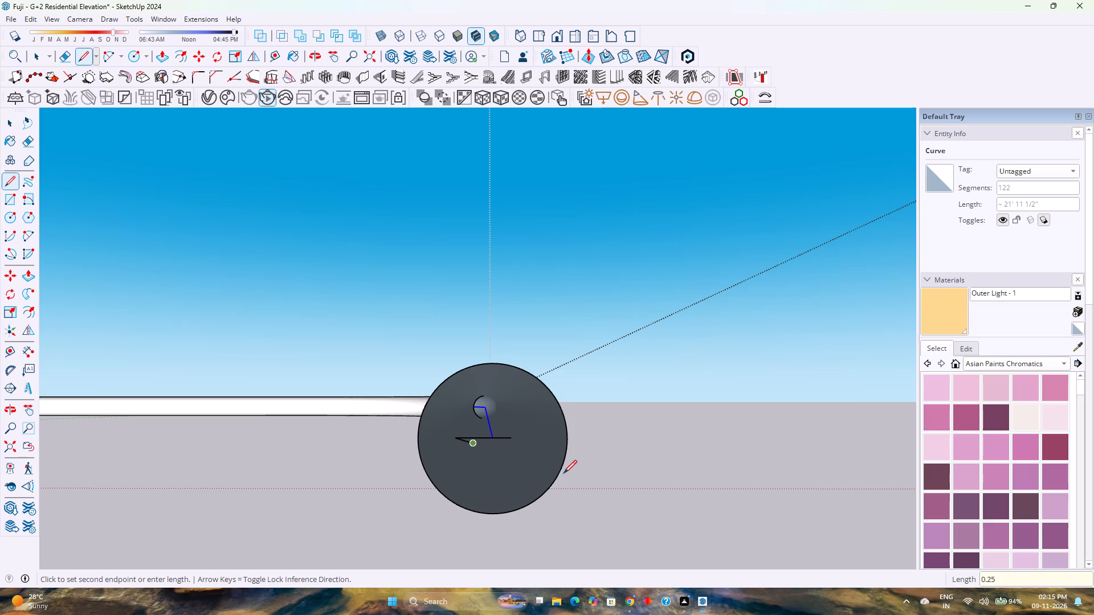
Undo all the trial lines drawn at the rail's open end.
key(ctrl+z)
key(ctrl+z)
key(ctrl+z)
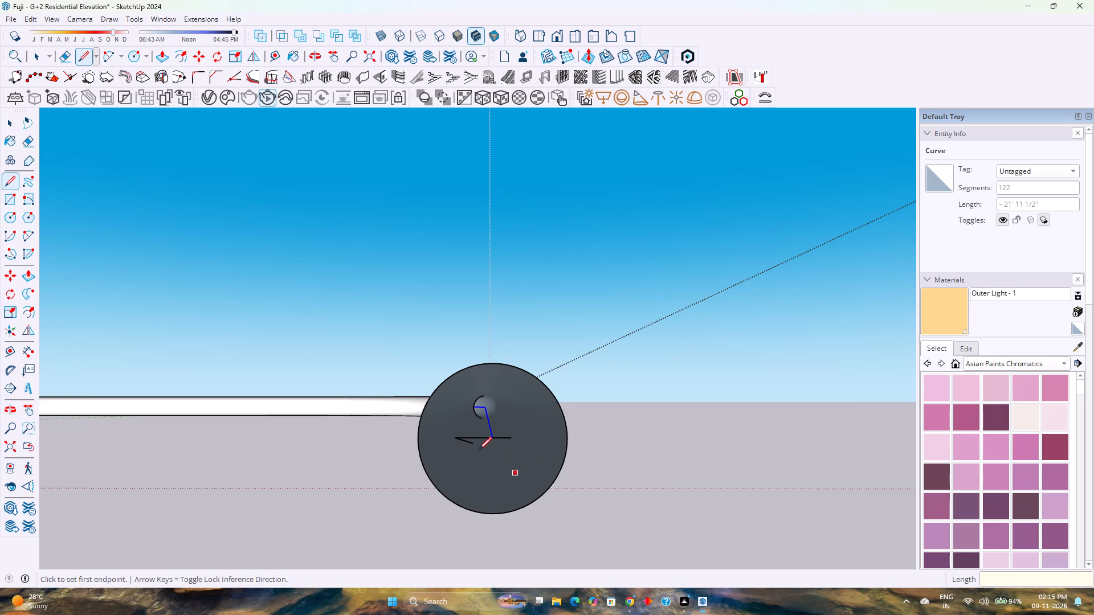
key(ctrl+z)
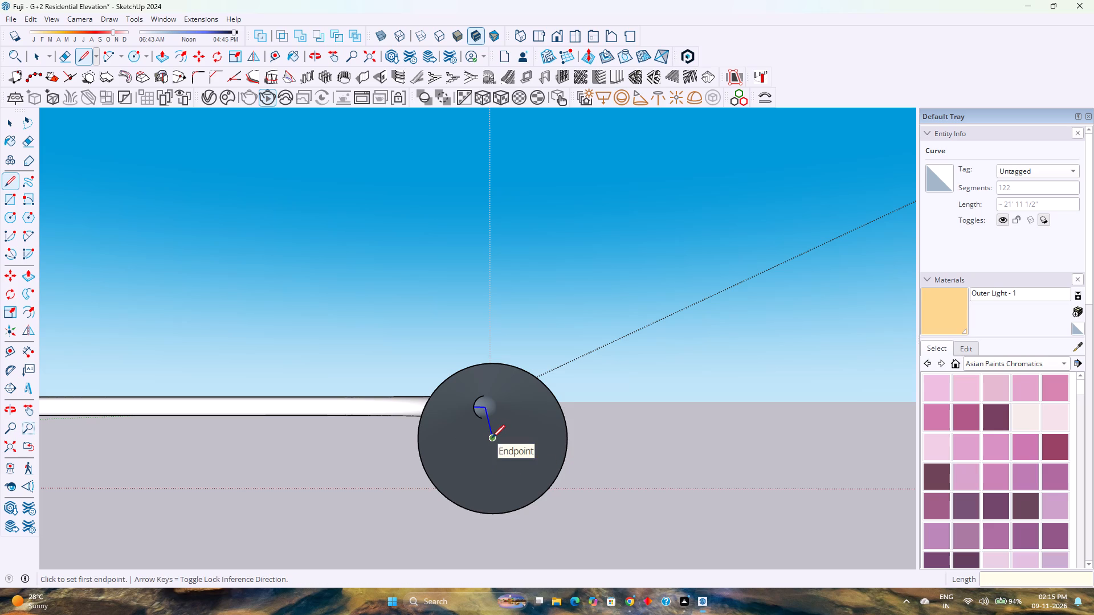
Draw two 0.25" lines from the path's endpoint in opposite directions along the red axis, inside the rail's open end.
click(492, 438)
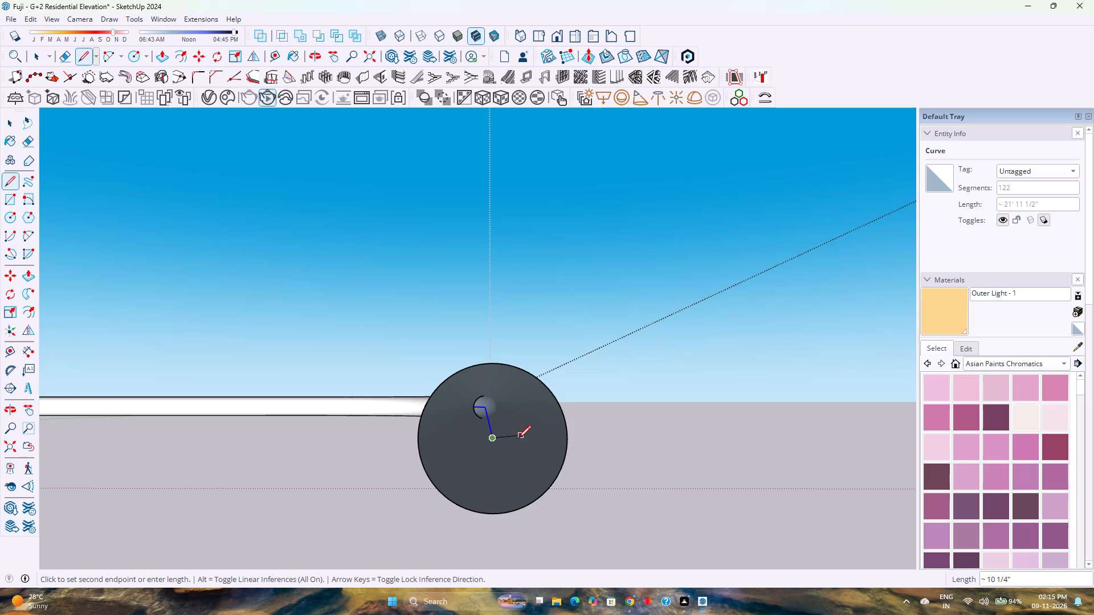
key(Right)
text(0.25)
key(Return)
key(Escape)
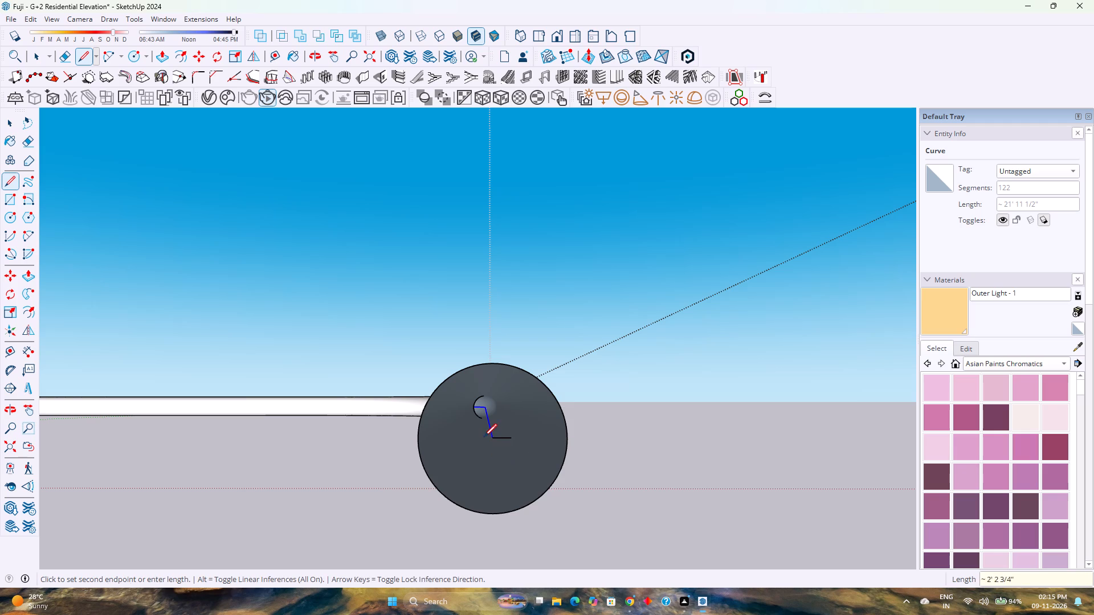
click(488, 440)
key(Right)
text(00.)
text(25)
key(Return)
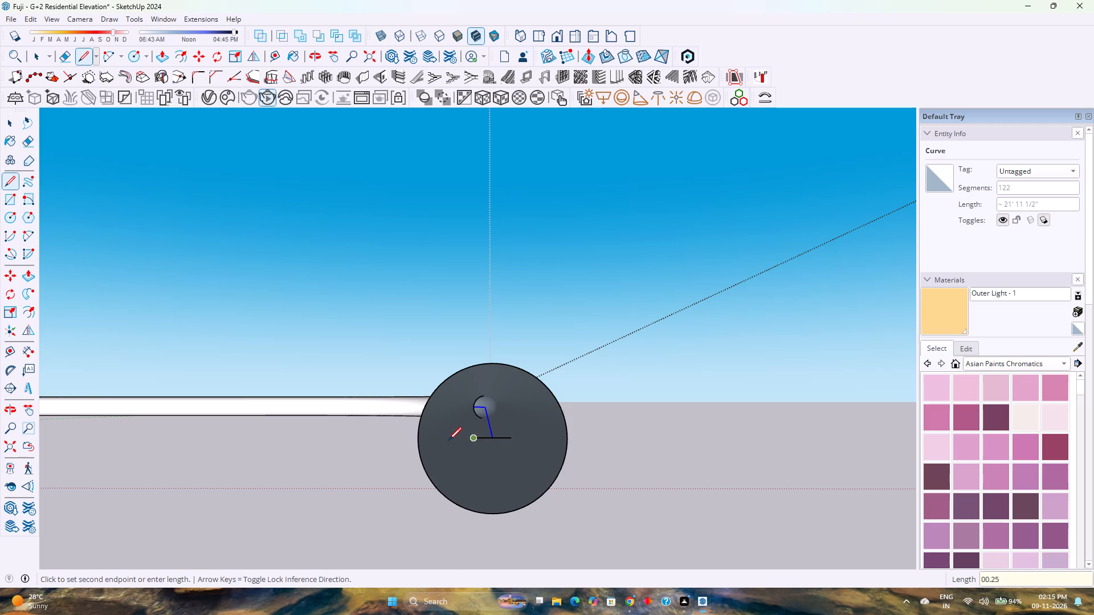
key(space)
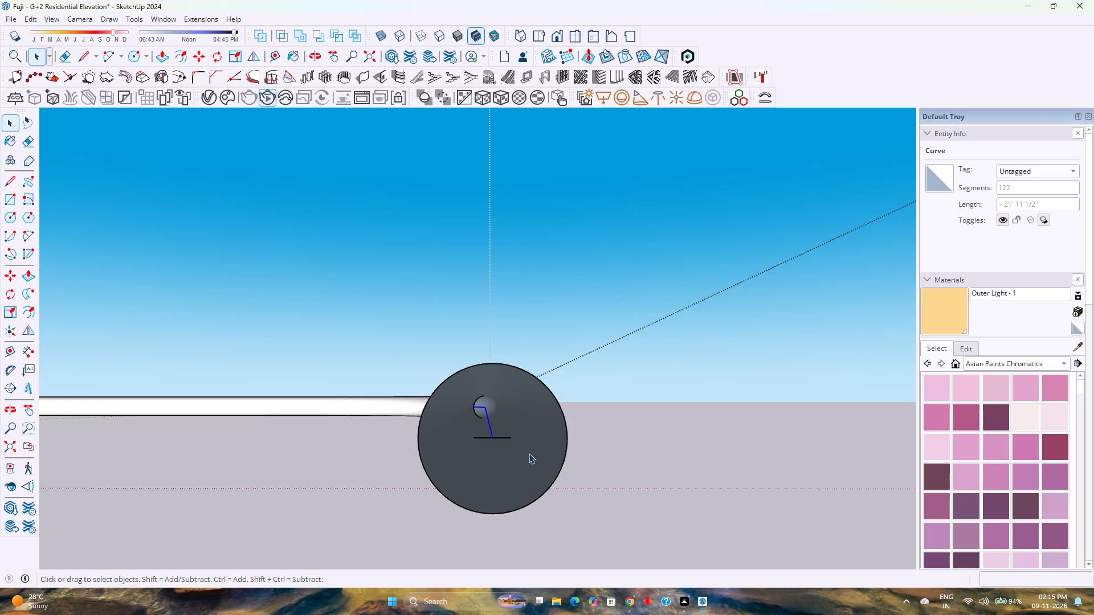
Copy the two 0.25" lines inside the rail's open end 0.25" straight up along the blue axis.
scroll(524, 441, up, 3)
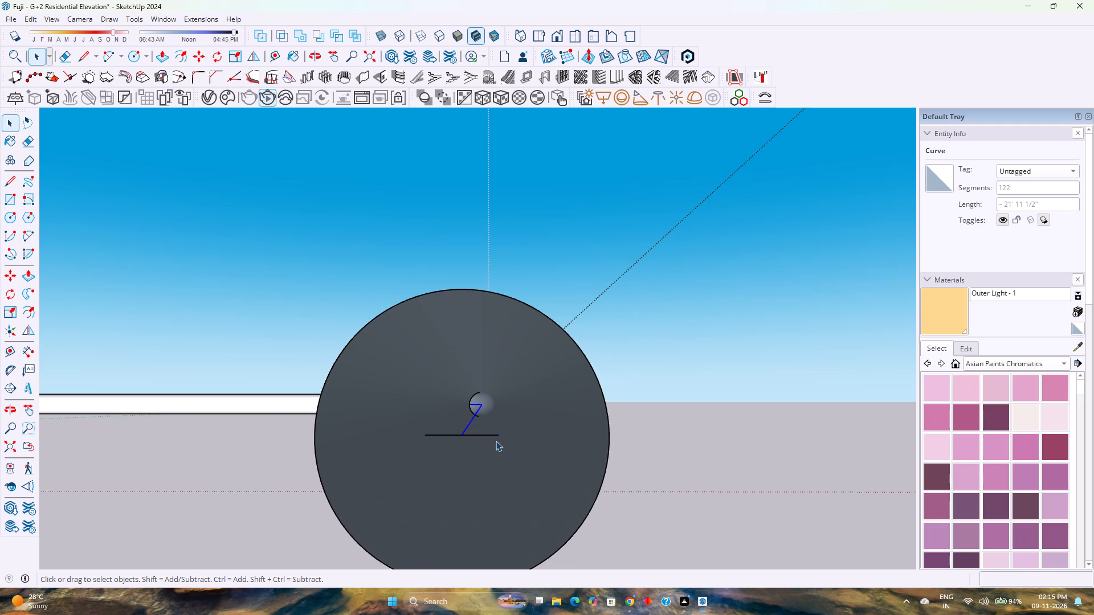
click(489, 438)
click(488, 436)
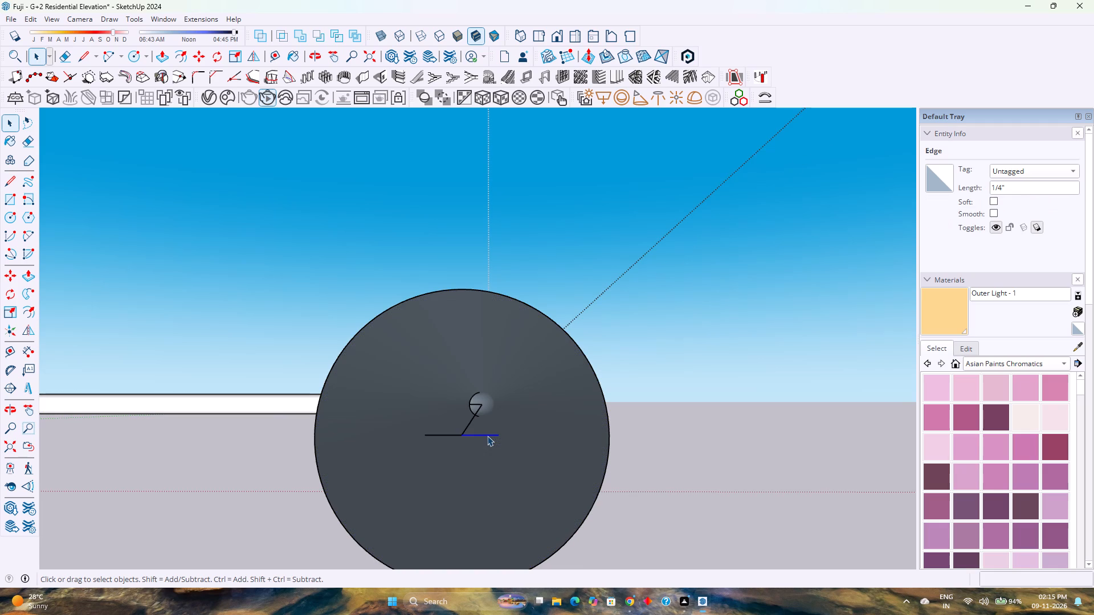
ctrl+click(440, 436)
middle_drag(451, 439, 439, 448)
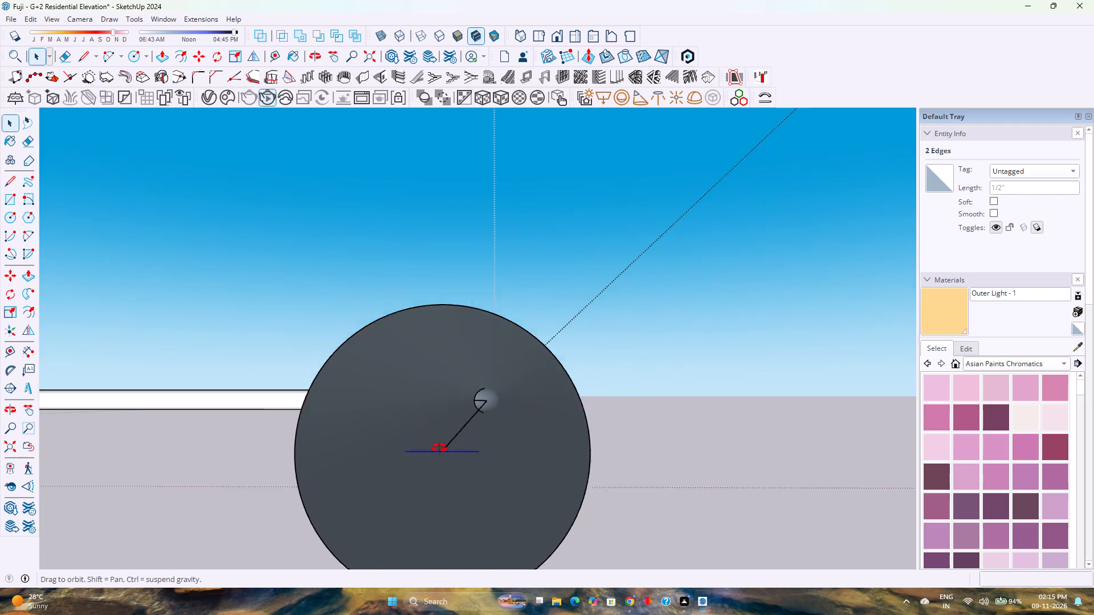
middle_drag(439, 448, 411, 469)
middle_click(411, 468)
middle_drag(417, 459, 427, 450)
scroll(427, 450, down, 10)
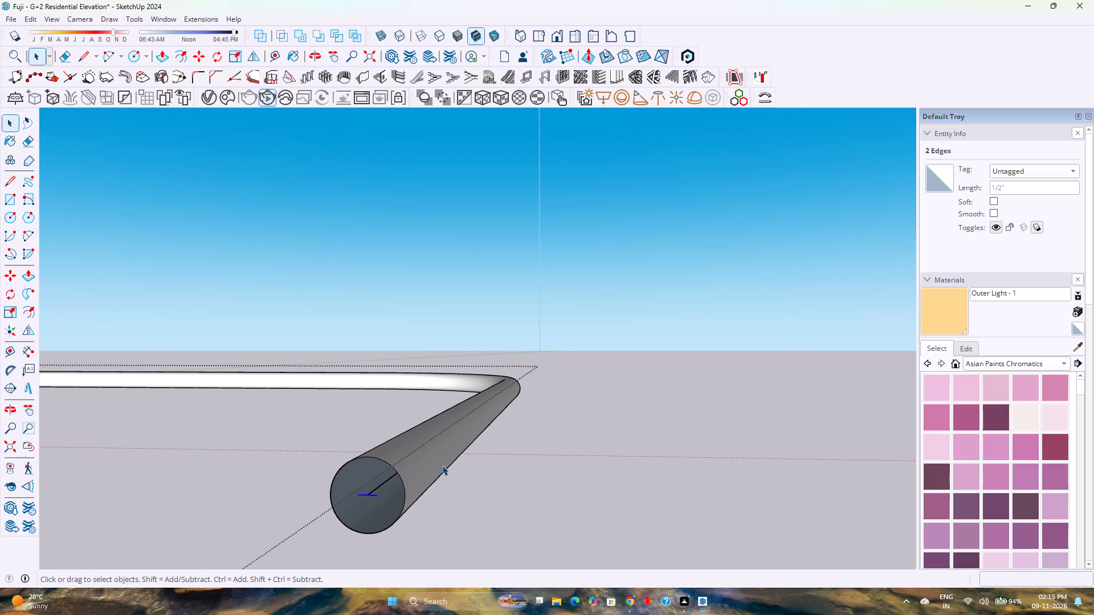
key(m)
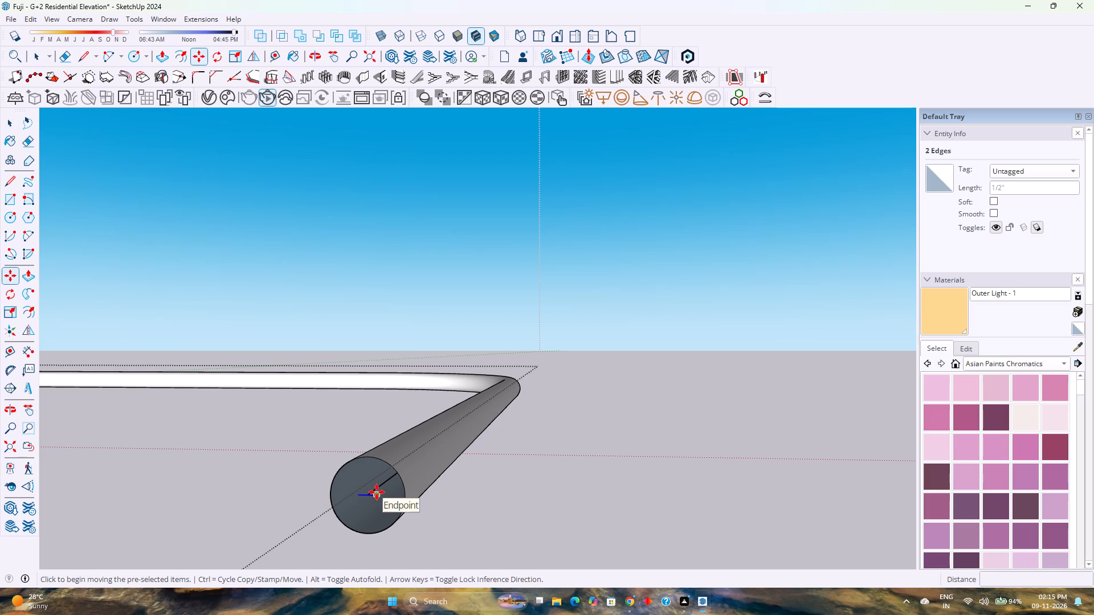
click(377, 492)
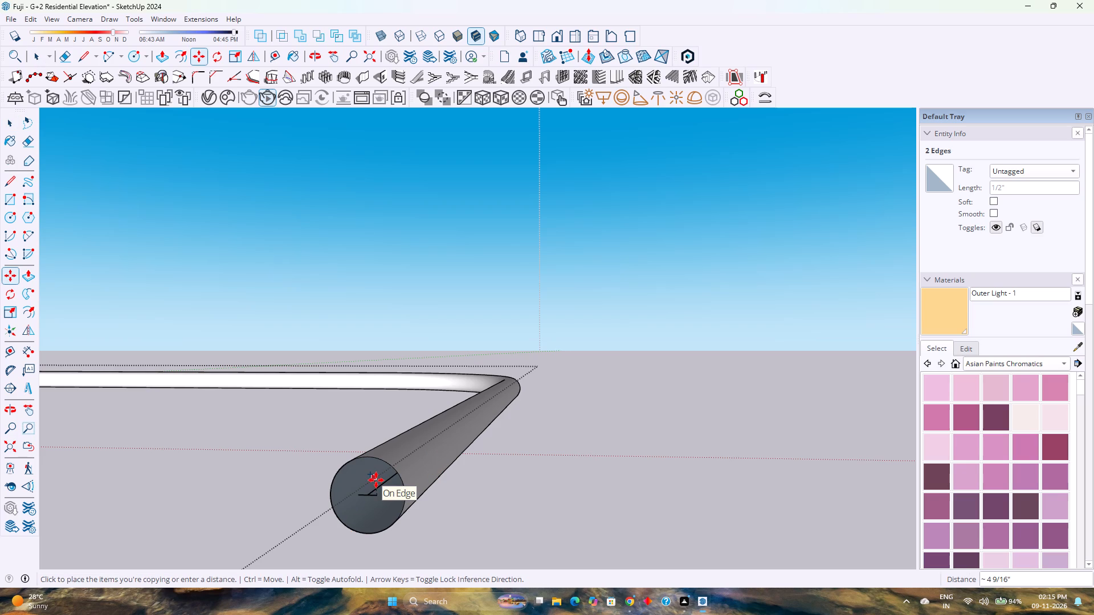
key(Up)
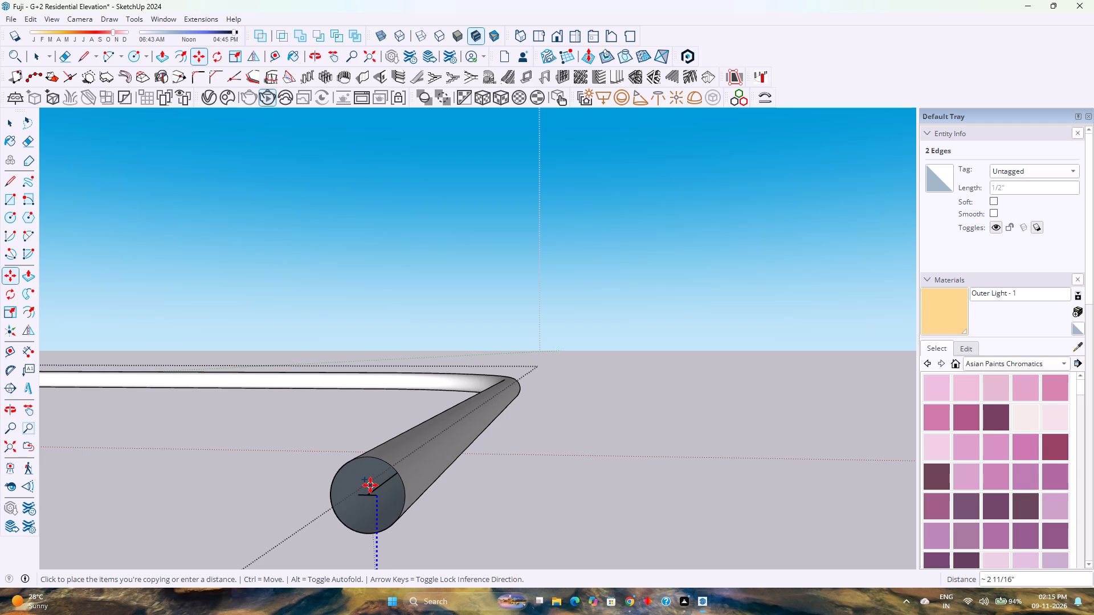
scroll(370, 485, up, 4)
scroll(370, 485, down, 3)
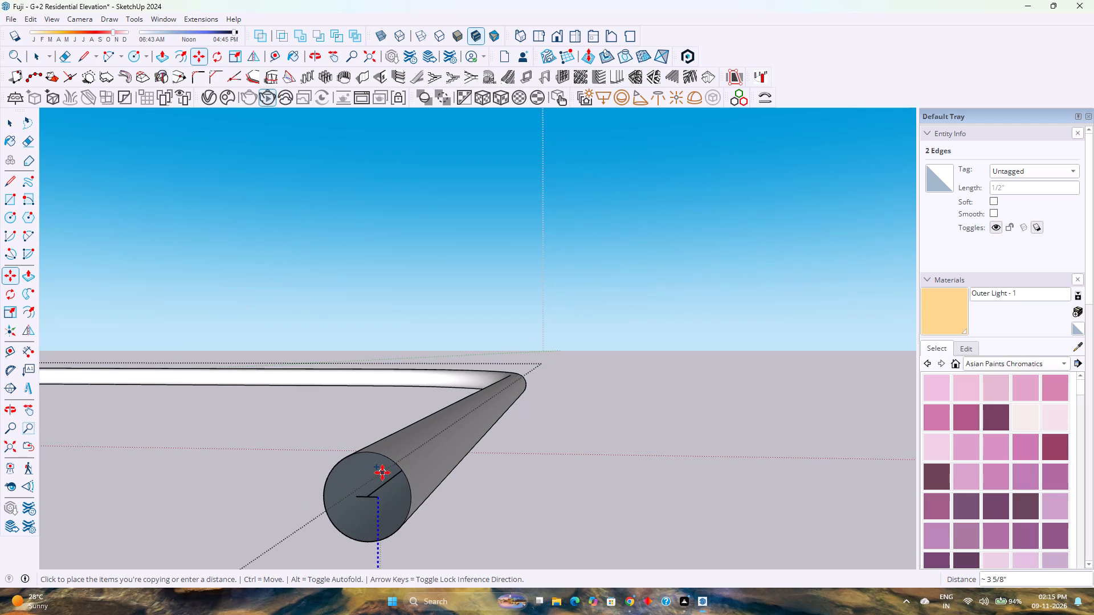
scroll(387, 502, down, 9)
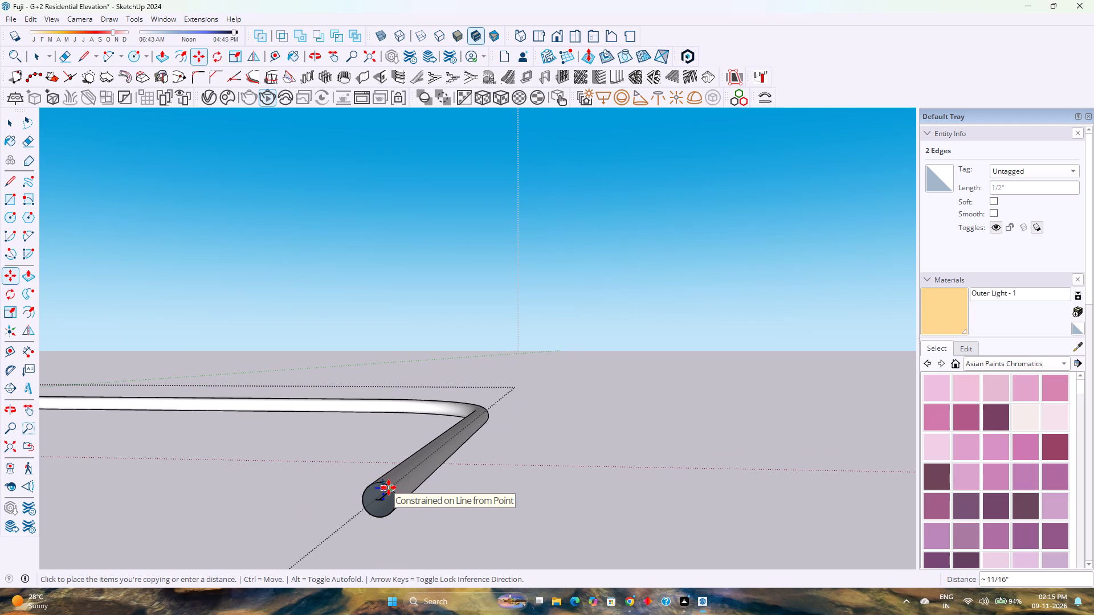
text(0.25)
key(Return)
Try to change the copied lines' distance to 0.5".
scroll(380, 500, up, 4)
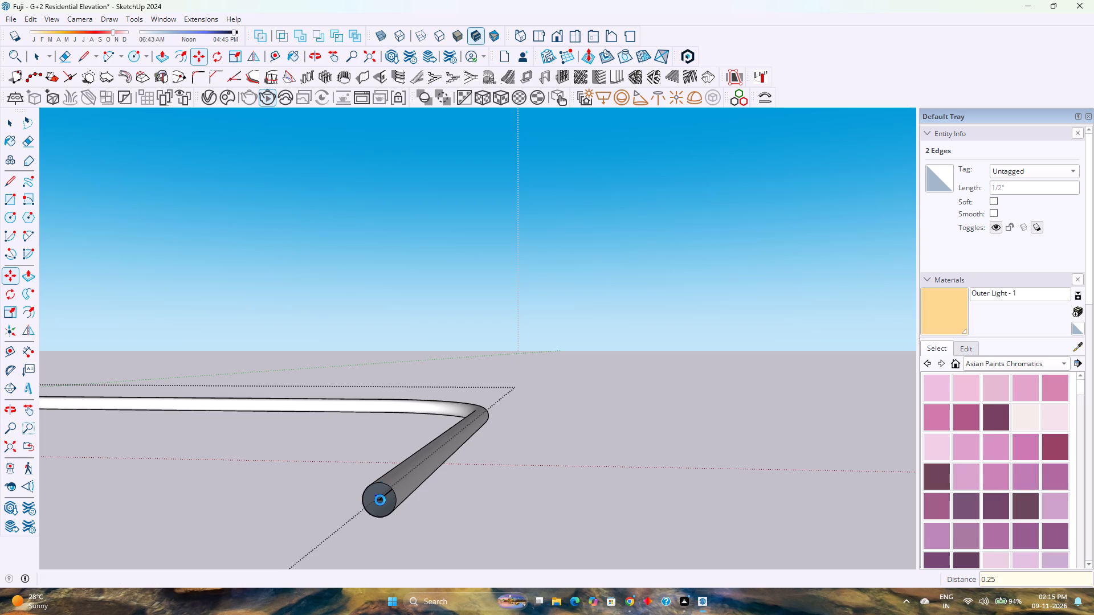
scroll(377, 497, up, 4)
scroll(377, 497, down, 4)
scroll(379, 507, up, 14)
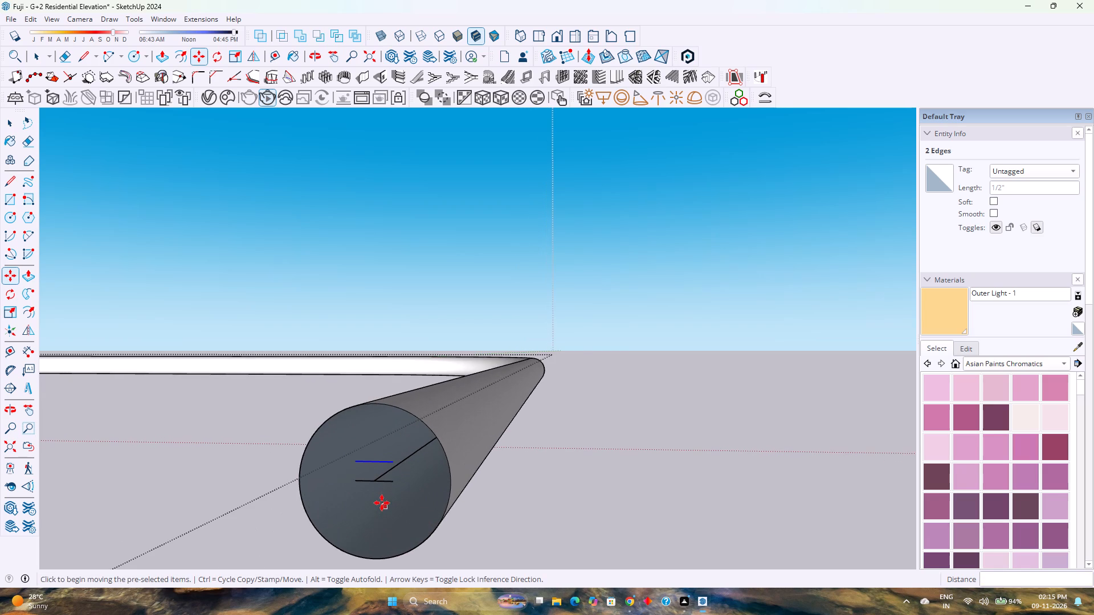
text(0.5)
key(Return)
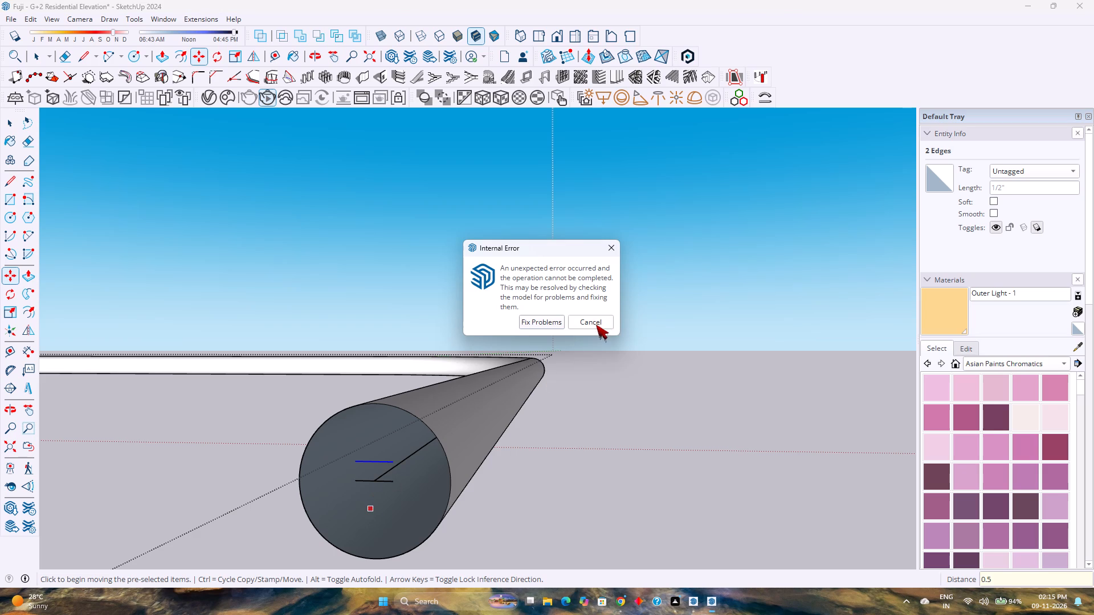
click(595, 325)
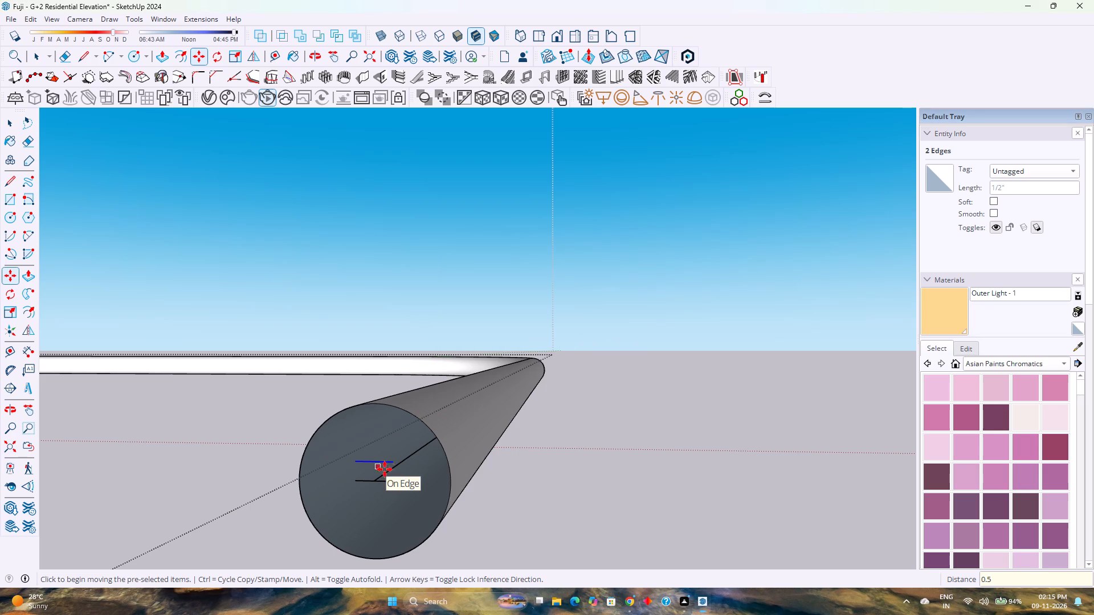
Copy the raised pair of lines another 0.25" upward, using the lower lines' endpoint spacing as the distance.
click(394, 482)
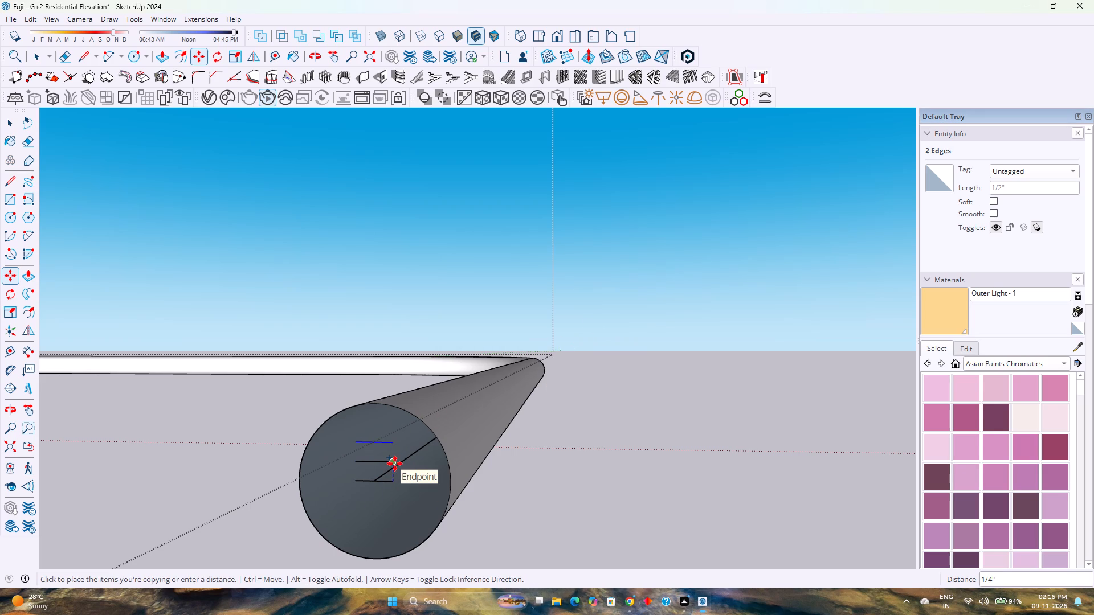
click(395, 464)
key(space)
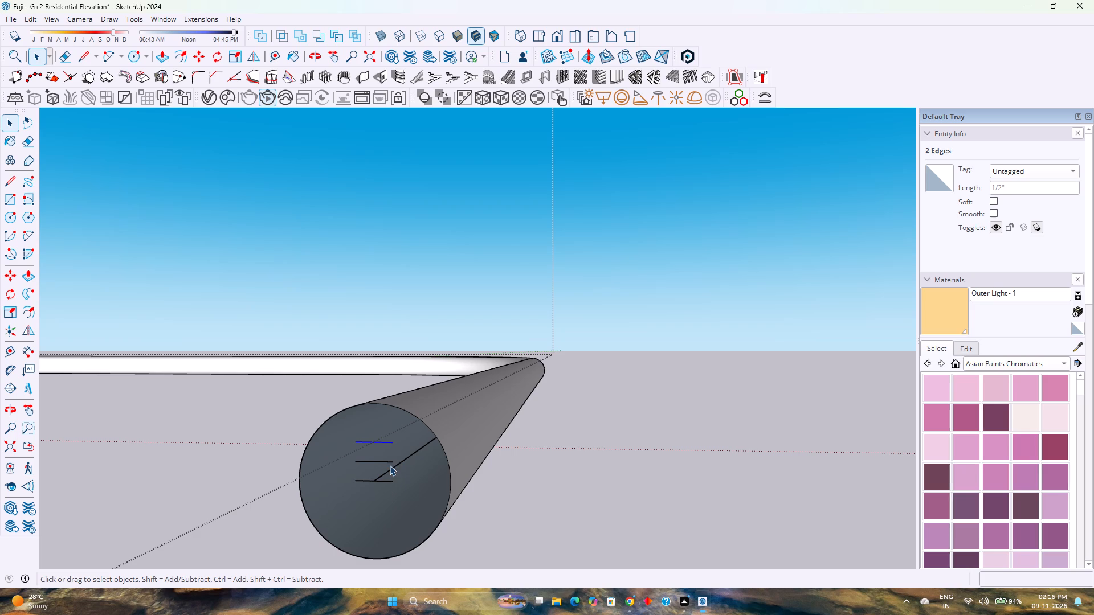
Delete the middle and lowest pairs of short lines, keeping only the topmost pair and the rail's path.
click(388, 462)
key(Delete)
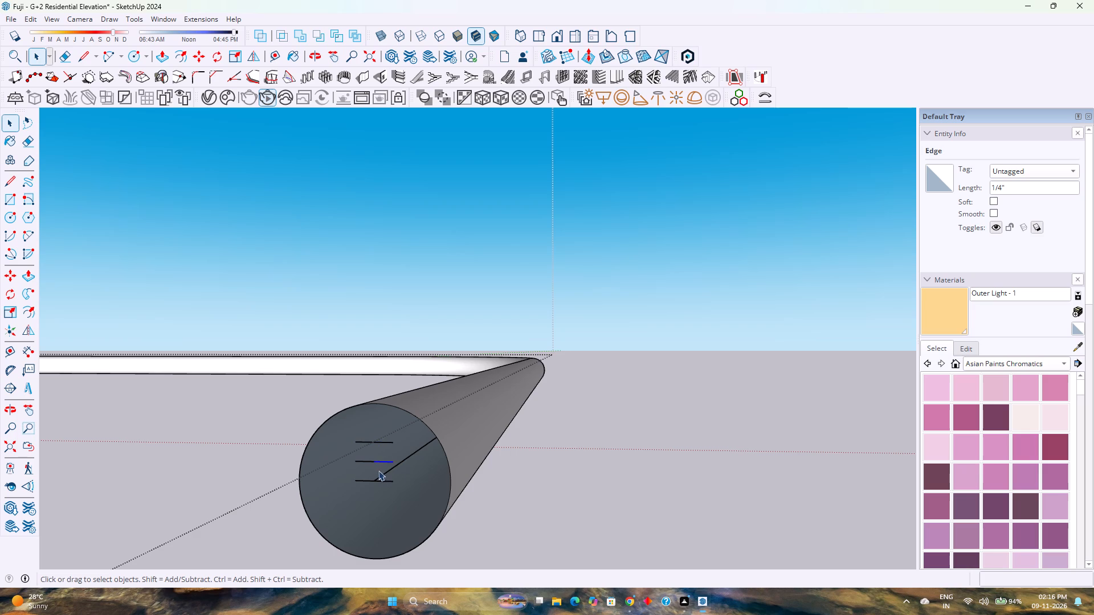
click(368, 462)
key(Delete)
click(364, 479)
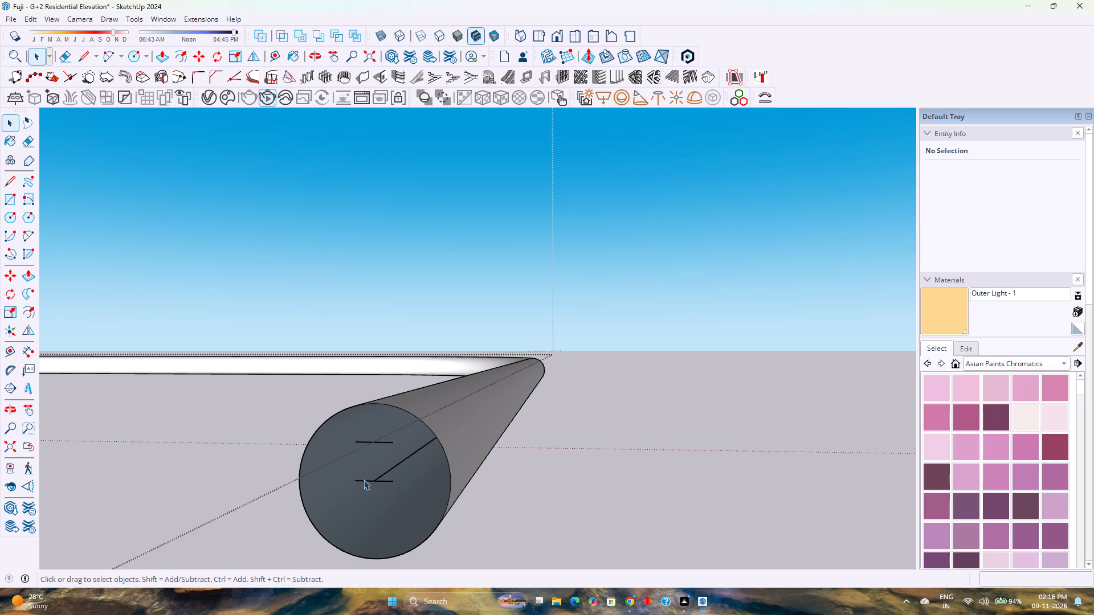
key(Delete)
click(391, 482)
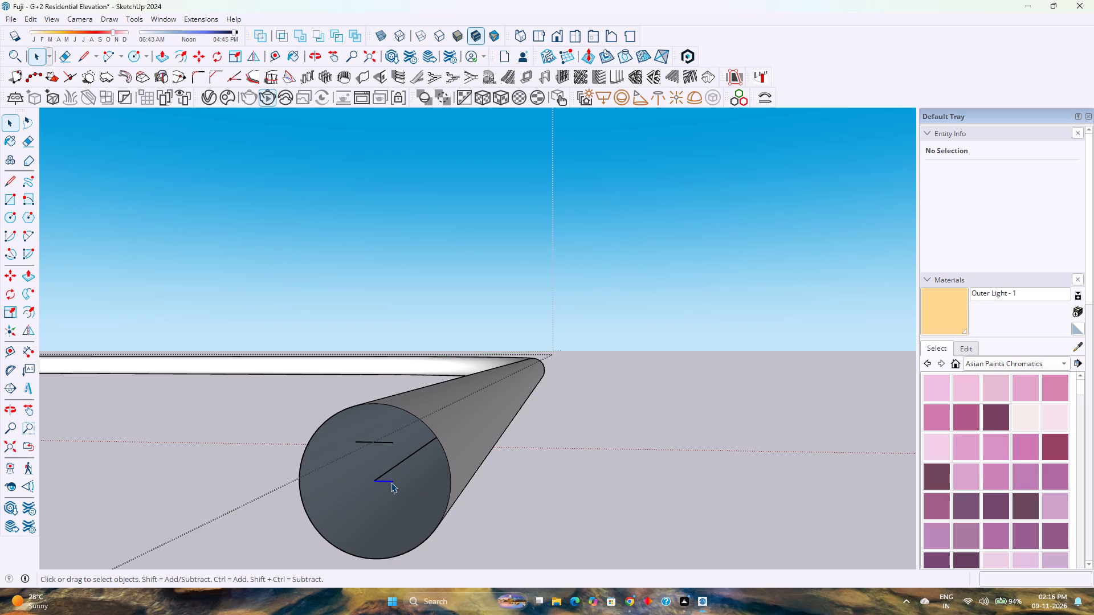
key(Delete)
Weld the two remaining short edges inside the rail's open end into one curve.
scroll(366, 444, up, 9)
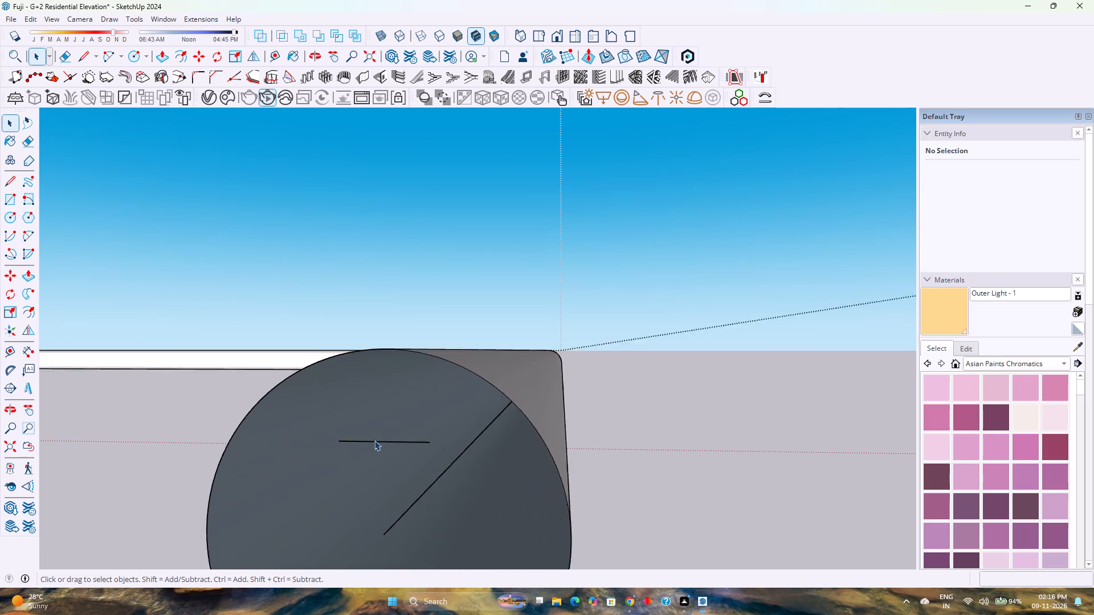
scroll(374, 440, up, 2)
click(414, 445)
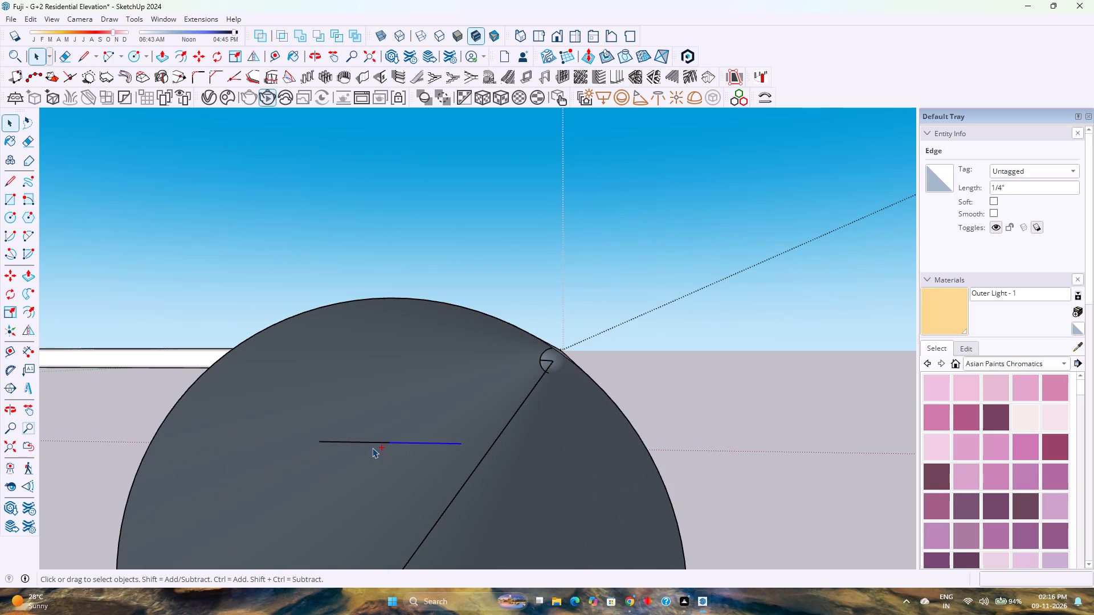
ctrl+click(372, 444)
ctrl+right_click(372, 444)
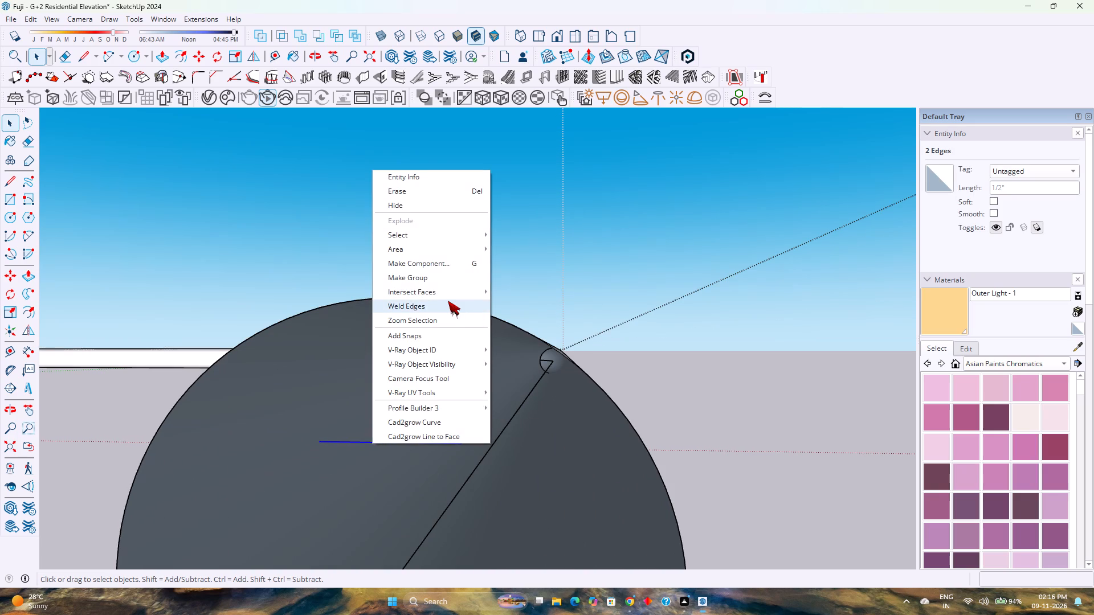
click(448, 300)
Draw vertical lines along the blue axis from both ends of the welded line up to the rail's rim.
scroll(445, 432, down, 3)
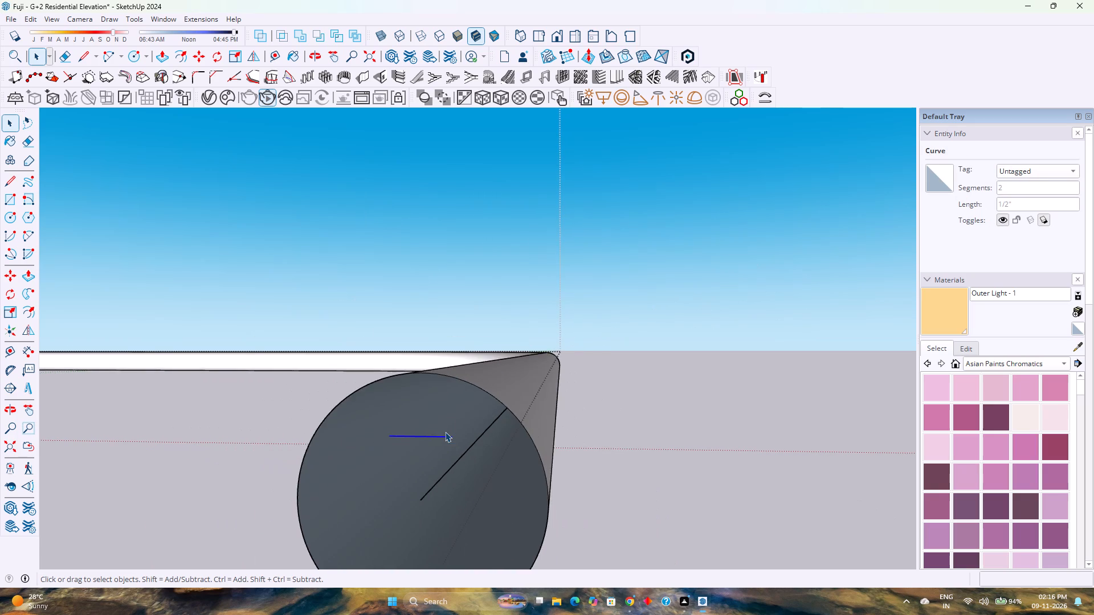
scroll(445, 432, down, 2)
key(l)
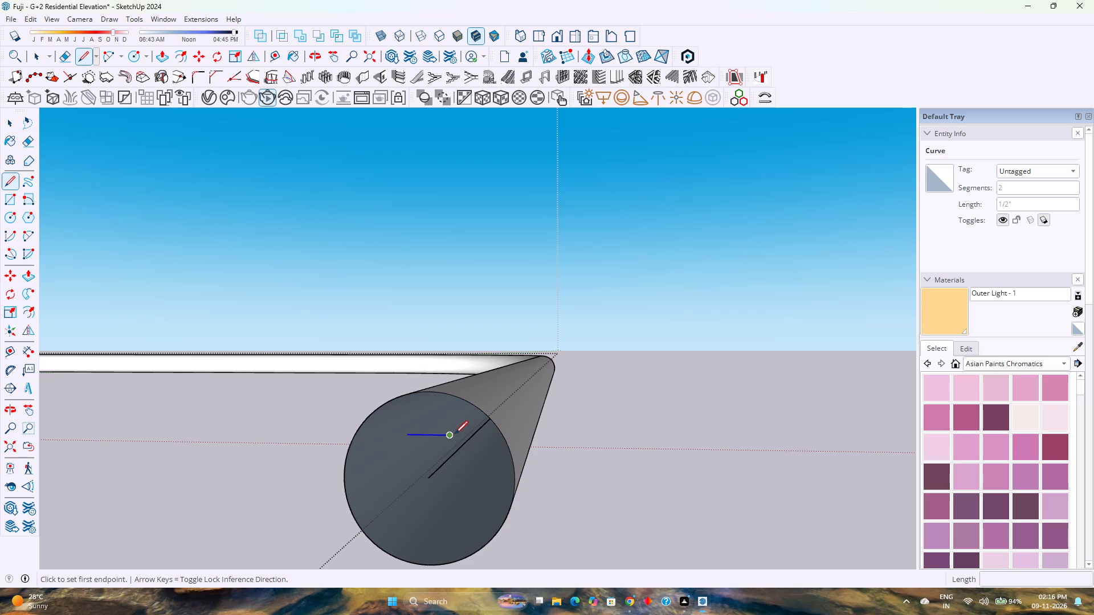
click(455, 434)
key(Up)
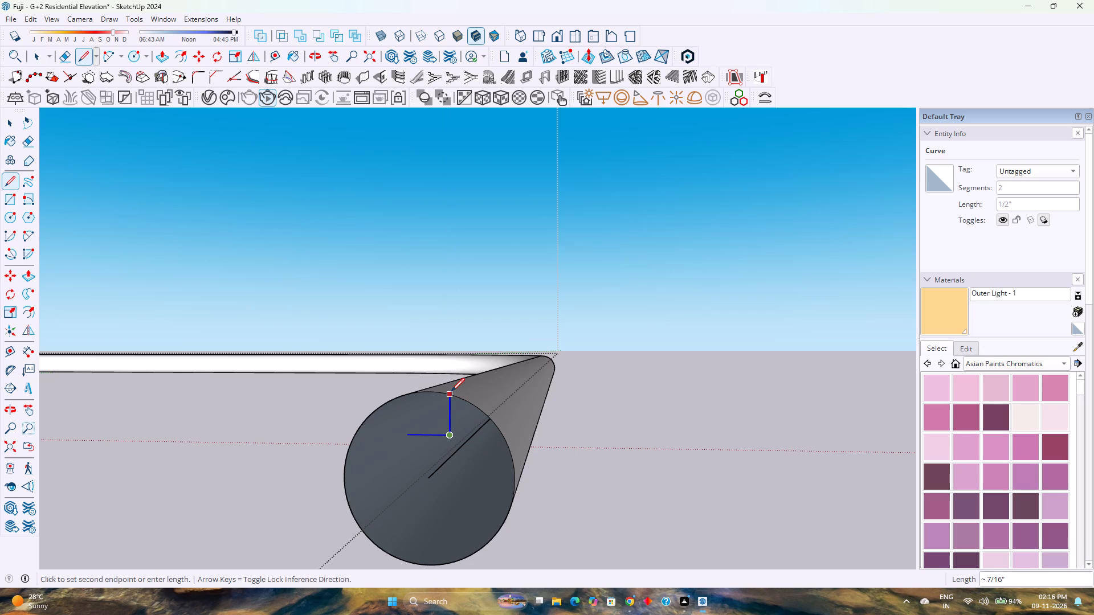
click(451, 390)
key(Escape)
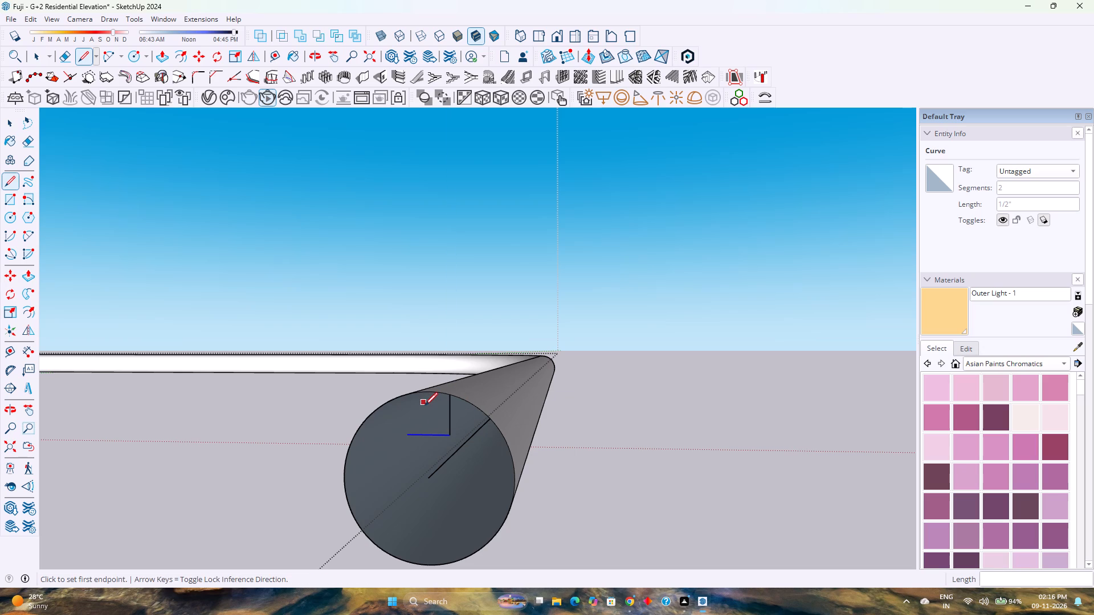
click(407, 433)
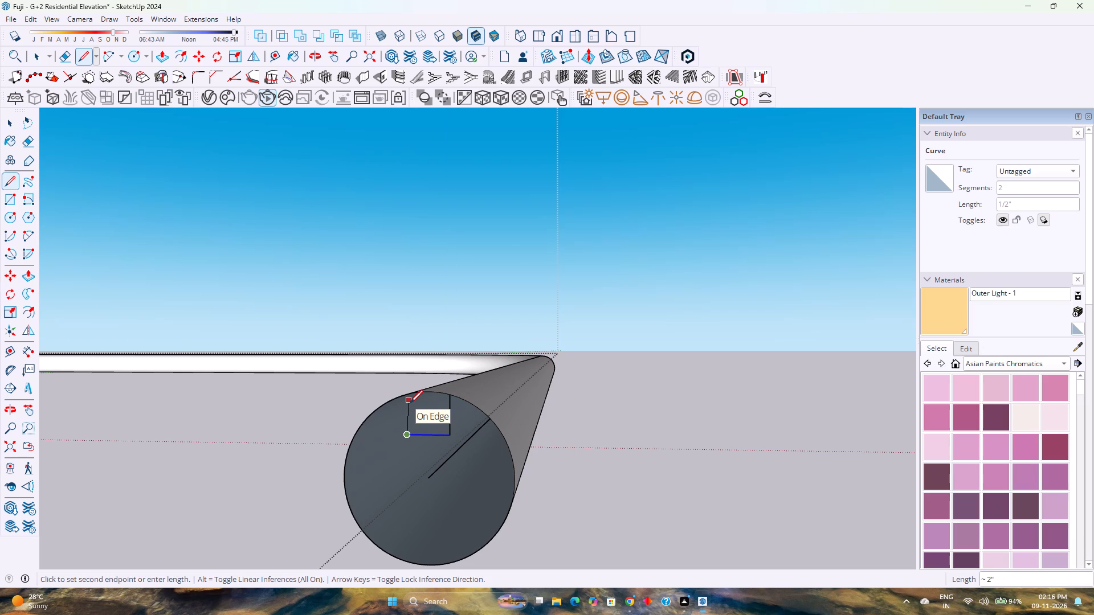
key(Up)
click(412, 395)
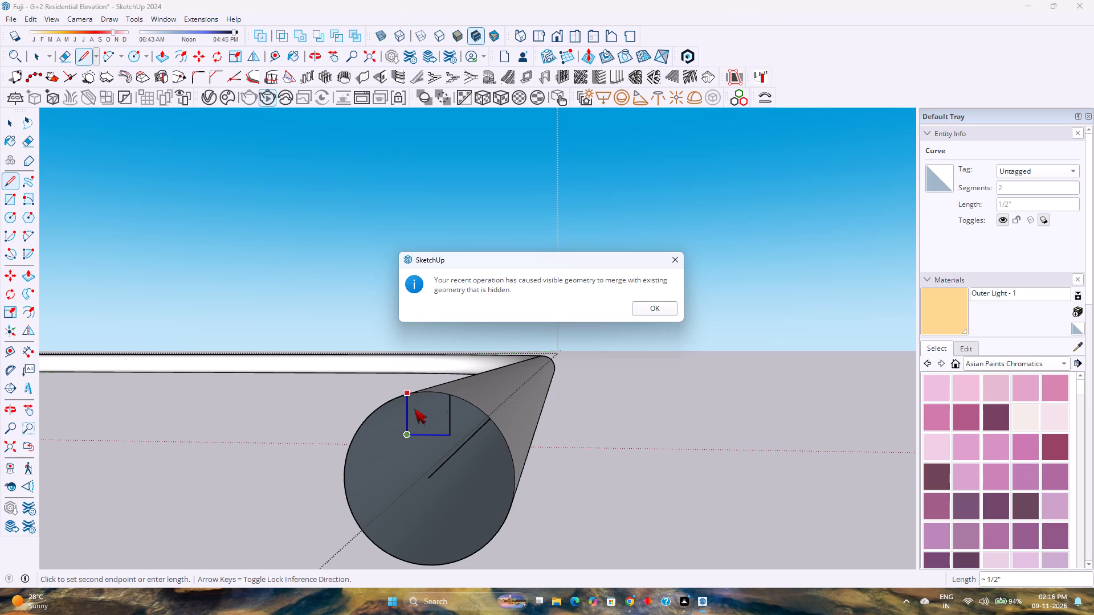
click(643, 309)
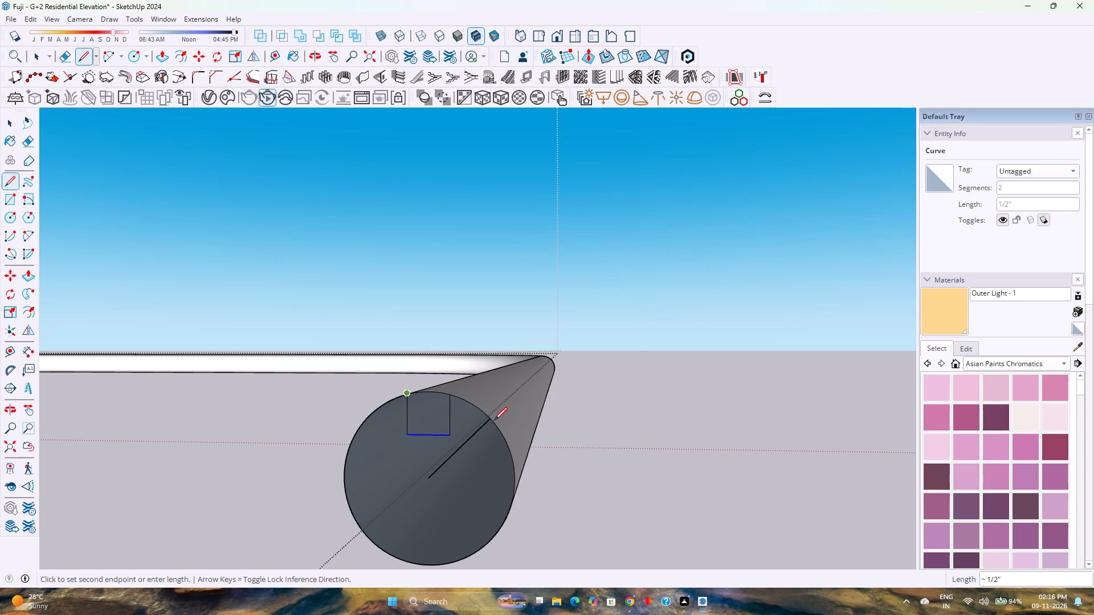
key(space)
Select the rail's path curve and start Follow Me on it.
scroll(424, 473, up, 2)
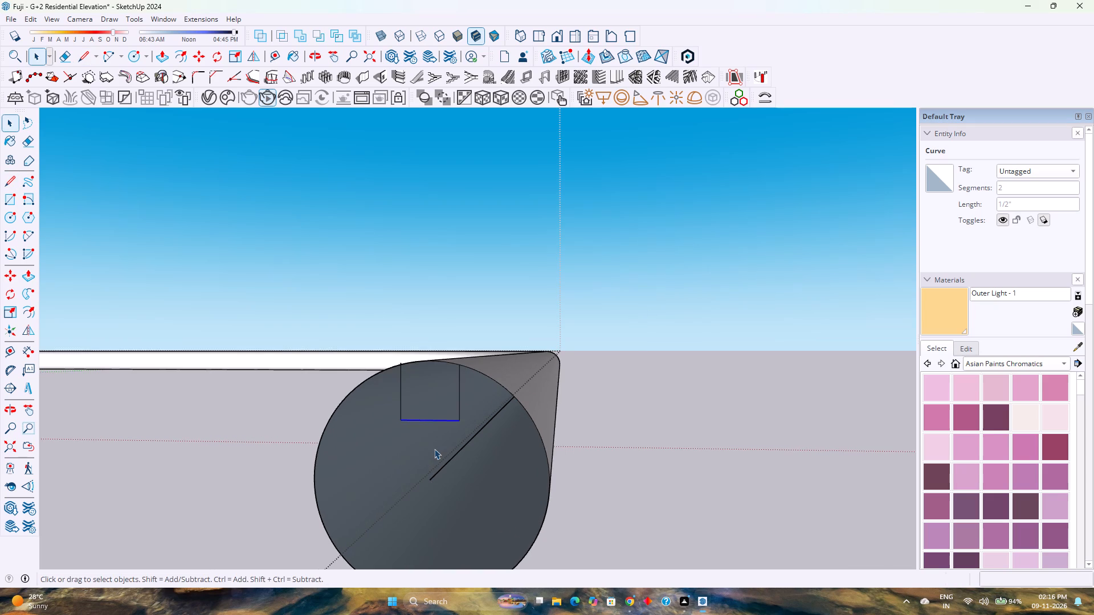
middle_click(434, 452)
middle_drag(432, 452, 416, 453)
middle_click(411, 453)
middle_drag(397, 454, 391, 456)
middle_drag(391, 456, 391, 471)
middle_click(391, 471)
middle_click(391, 471)
scroll(389, 469, down, 2)
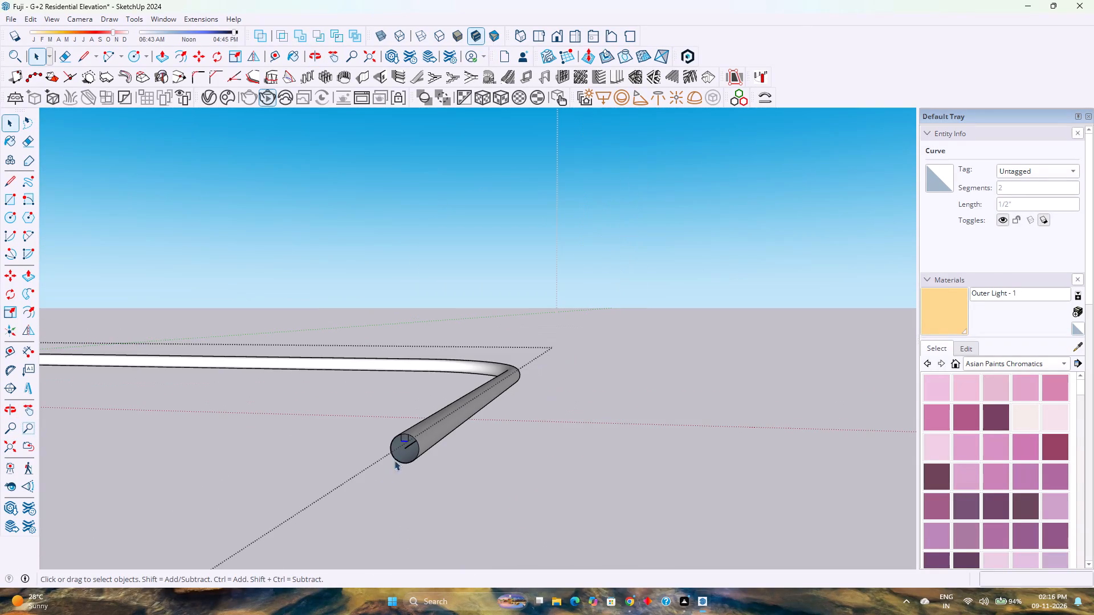
scroll(406, 449, up, 3)
click(407, 447)
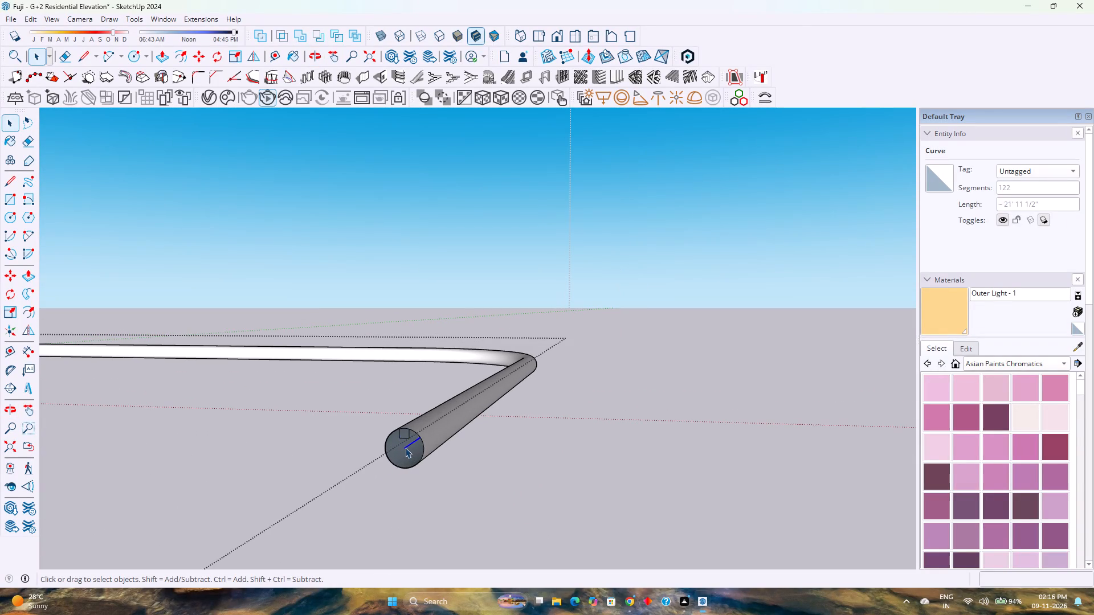
scroll(404, 448, up, 6)
click(25, 290)
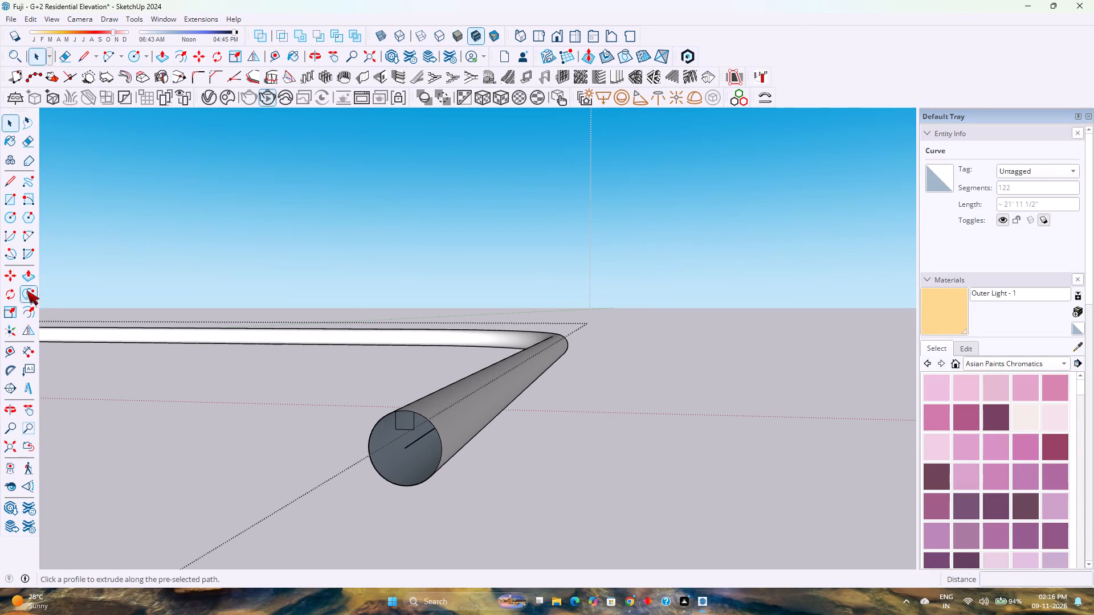
Unhide all hidden geometry in the rail.
click(31, 22)
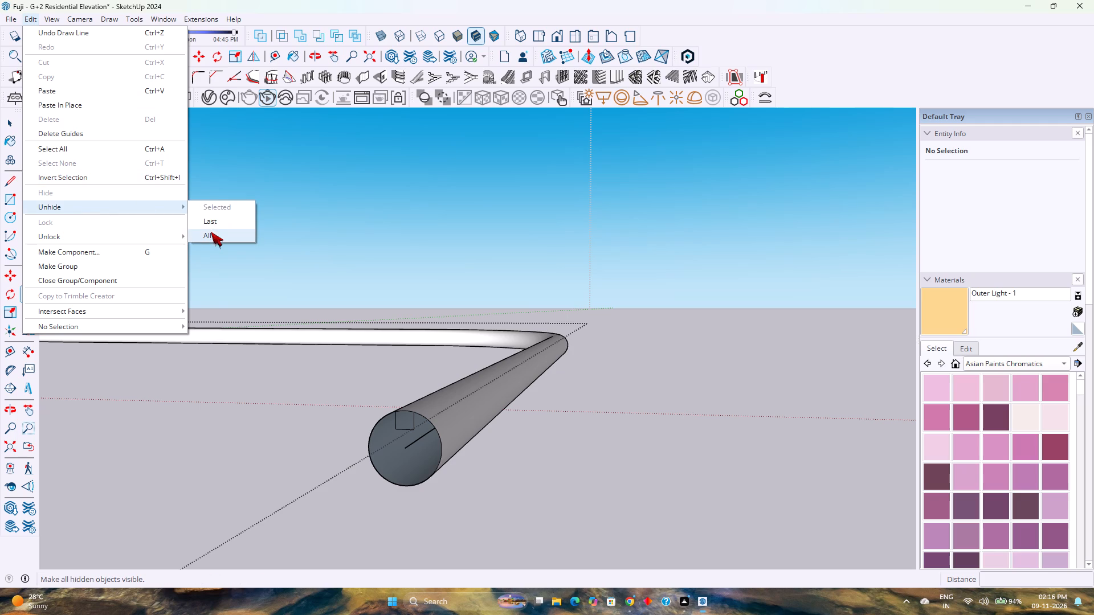
click(211, 232)
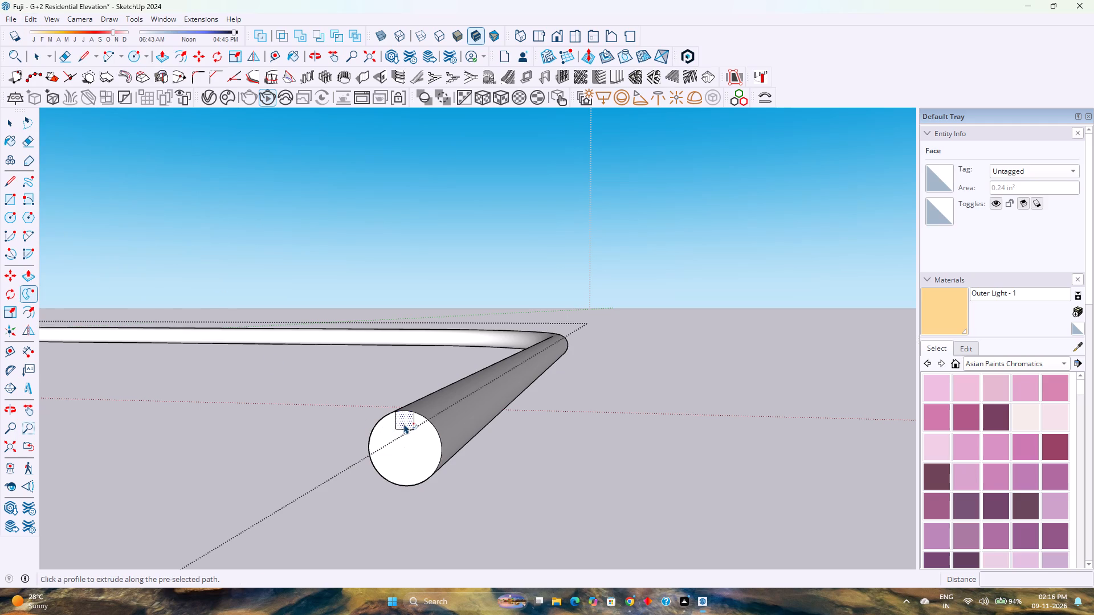
Run the small notch profile on the rail's round end face along the preselected path with Follow Me.
click(404, 424)
scroll(416, 417, down, 4)
scroll(416, 417, up, 2)
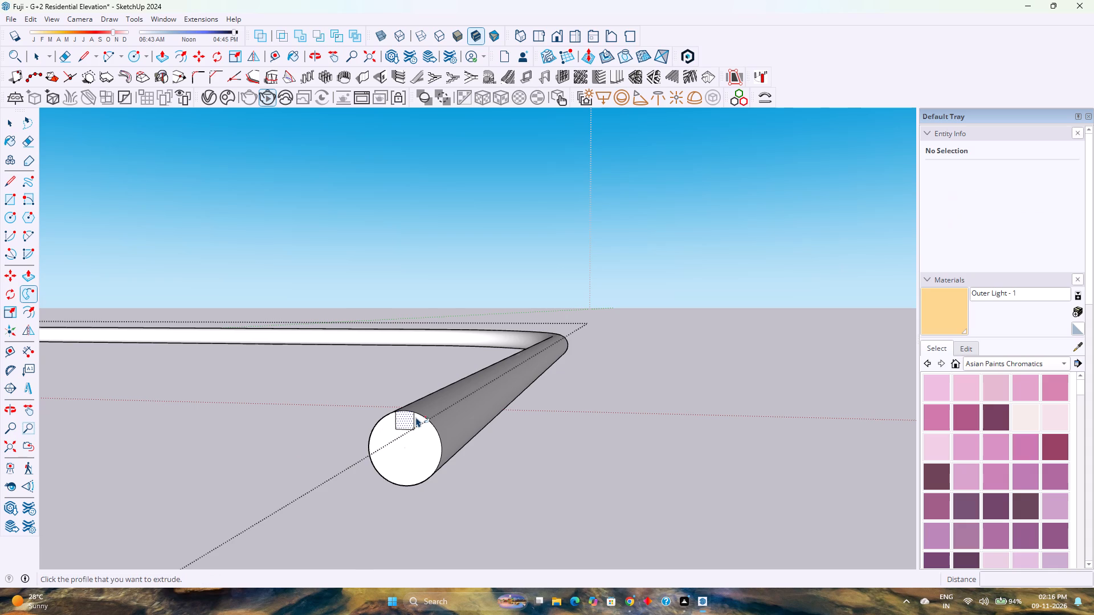
scroll(416, 417, up, 2)
scroll(416, 417, down, 4)
scroll(416, 417, up, 6)
middle_click(379, 427)
middle_drag(379, 434, 374, 459)
middle_click(374, 459)
scroll(372, 434, down, 5)
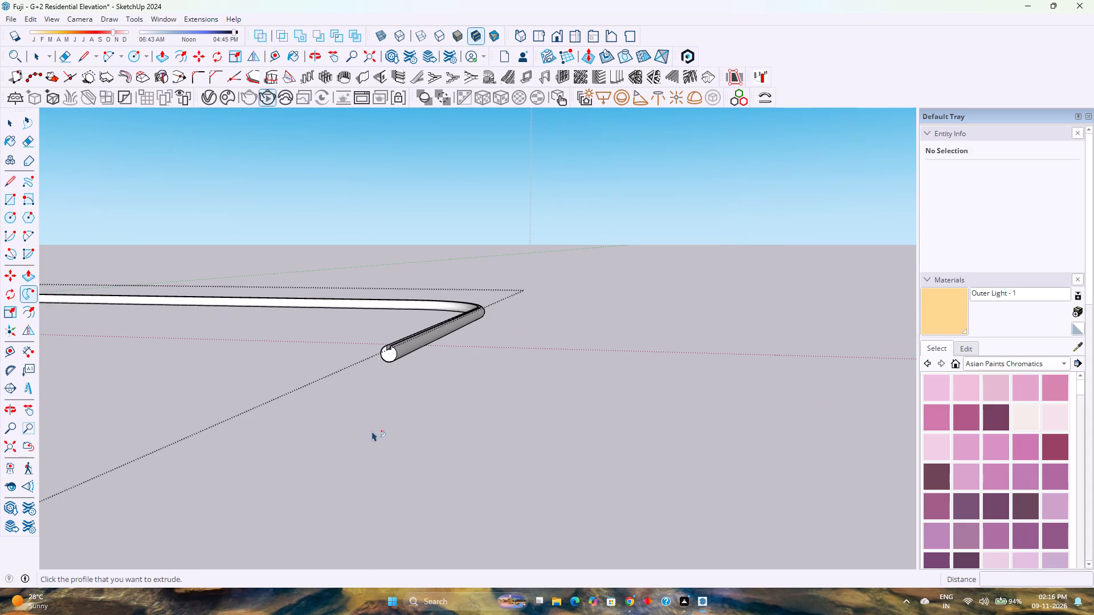
Select all connected geometry of the notched round rail and make it a group.
key(space)
scroll(383, 352, up, 12)
middle_drag(387, 355, 390, 360)
middle_click(390, 361)
middle_drag(391, 386, 391, 406)
triple_click(402, 360)
double_click(402, 360)
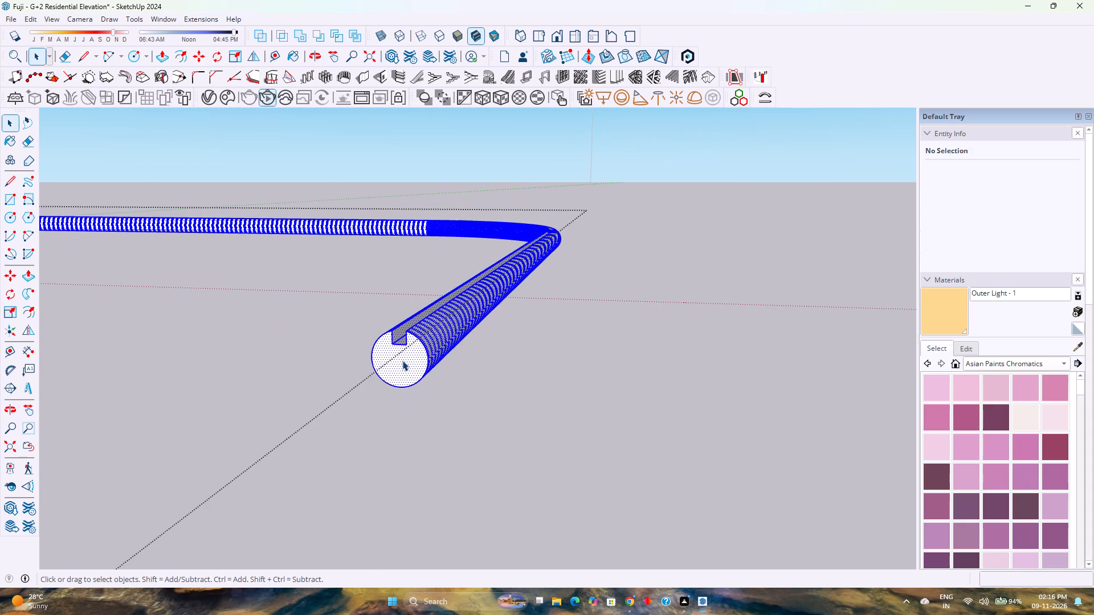
scroll(402, 353, up, 5)
right_click(405, 358)
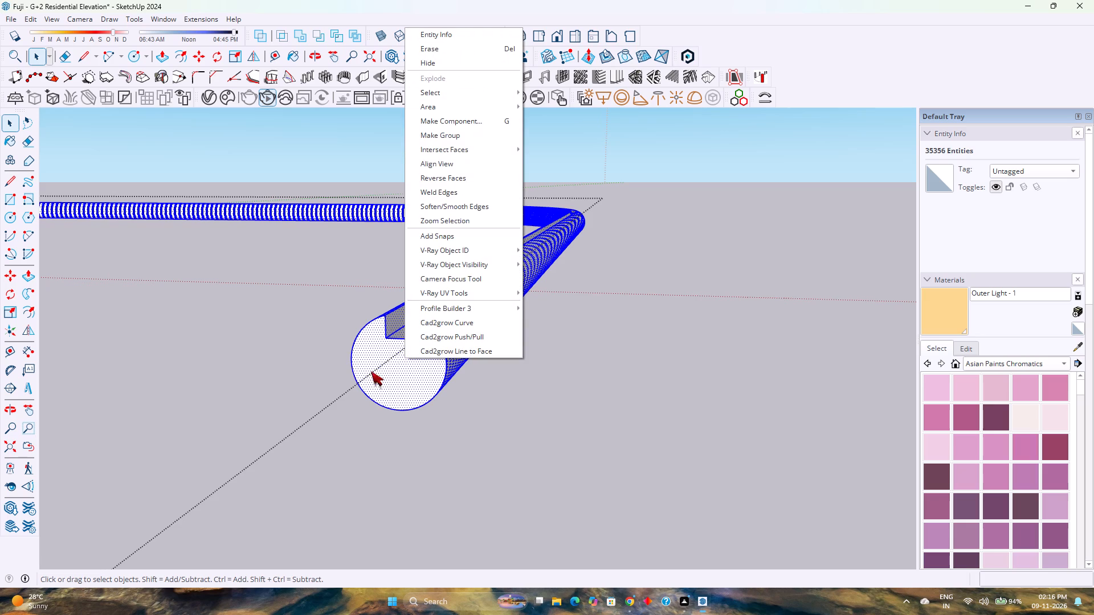
click(446, 137)
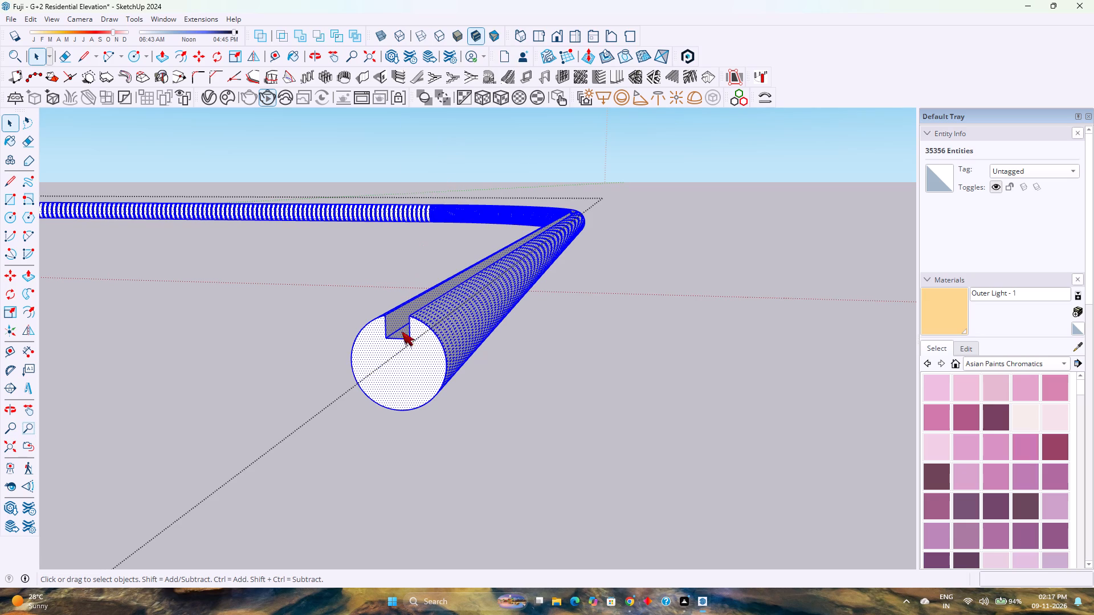
scroll(459, 407, down, 4)
scroll(459, 407, up, 2)
scroll(422, 378, up, 2)
scroll(401, 371, down, 2)
click(557, 387)
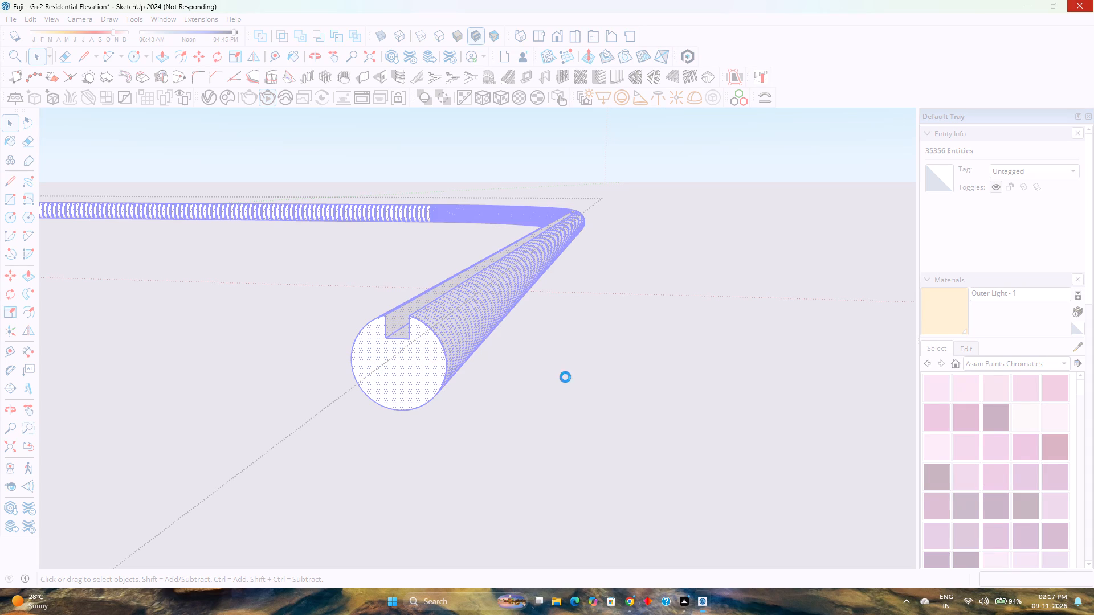
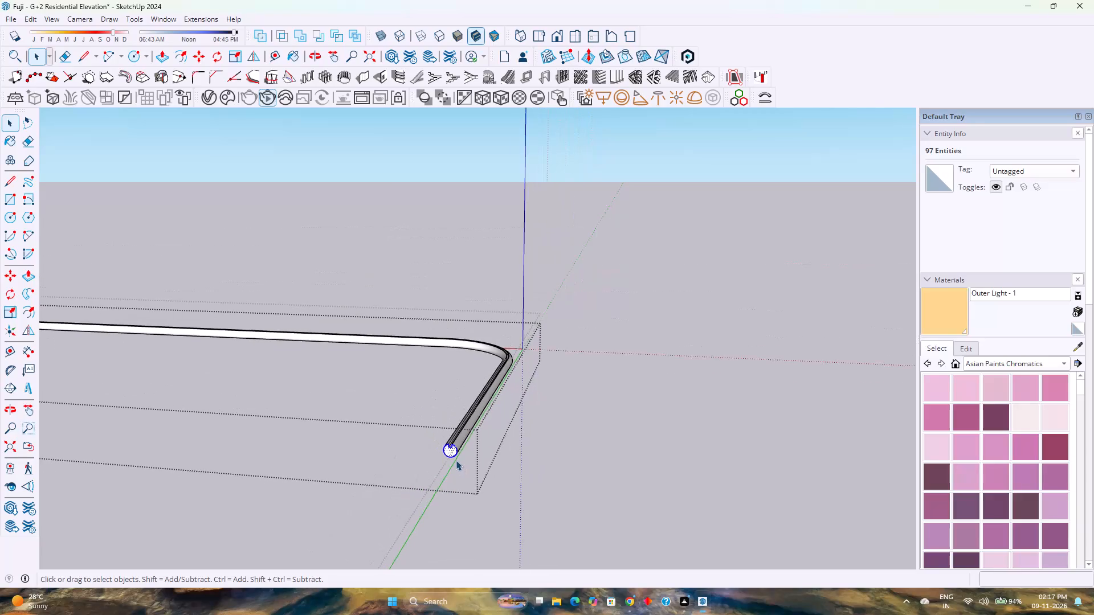
Select all connected geometry of the notched round rail, starting from its end face.
scroll(442, 446, up, 14)
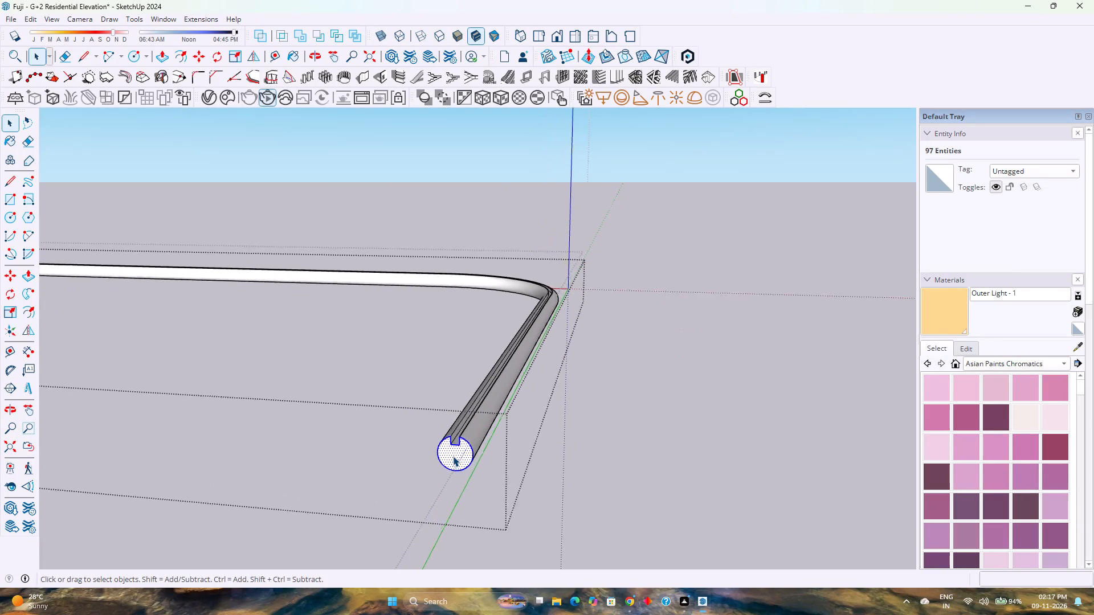
scroll(453, 456, up, 1)
triple_click(448, 451)
click(448, 451)
Place a guide line 3' above the lower balcony's floor edge along the wall with the Tape Measure.
scroll(450, 456, down, 4)
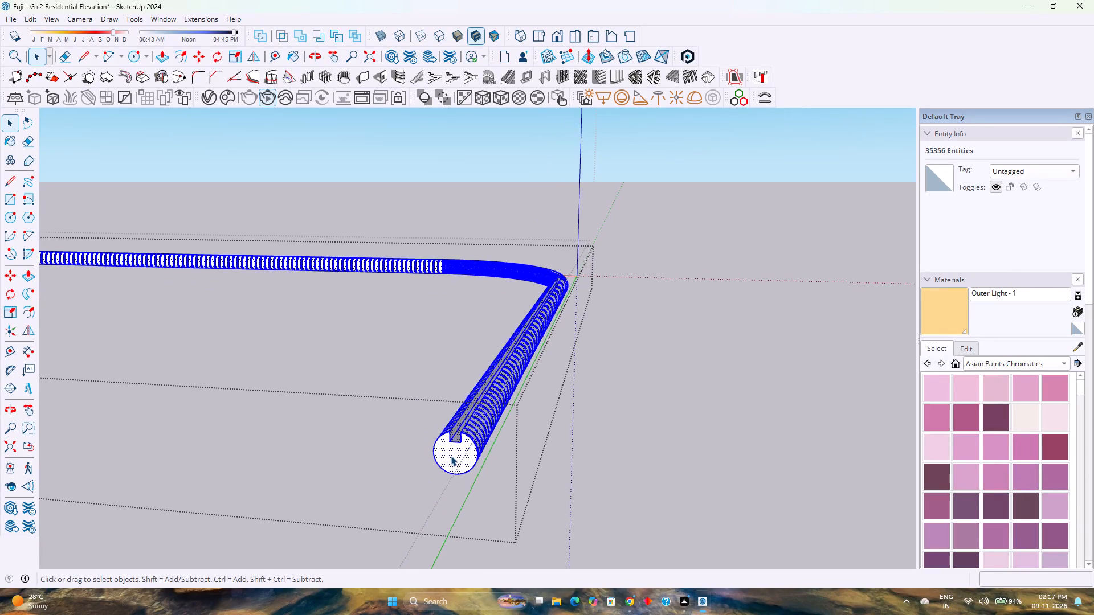
scroll(451, 456, down, 5)
scroll(363, 486, down, 5)
middle_drag(365, 485, 408, 428)
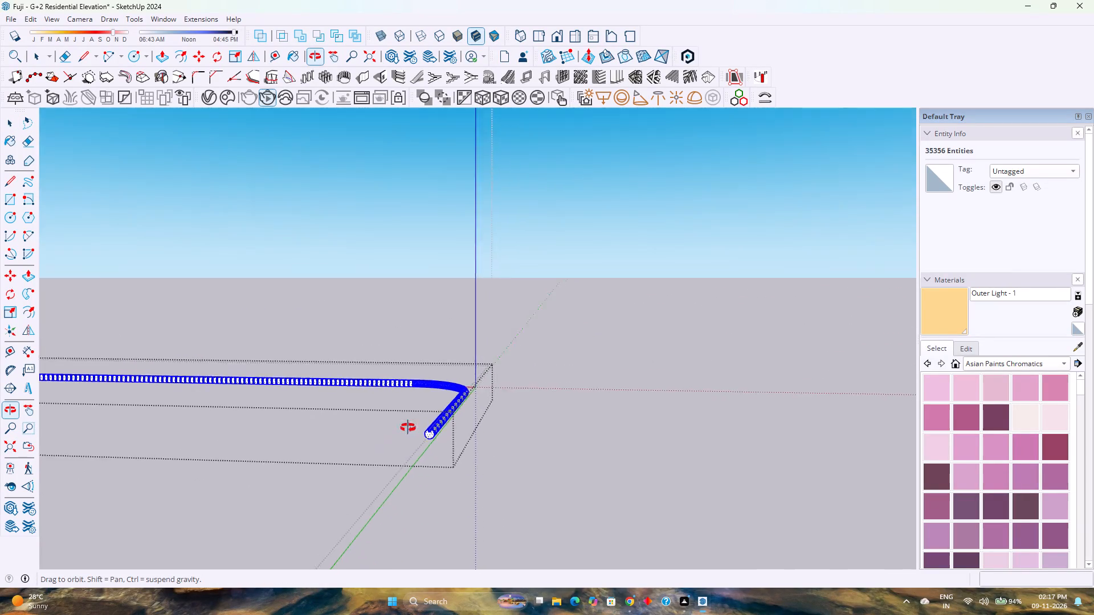
middle_drag(408, 428, 471, 409)
middle_click(471, 409)
scroll(397, 455, up, 4)
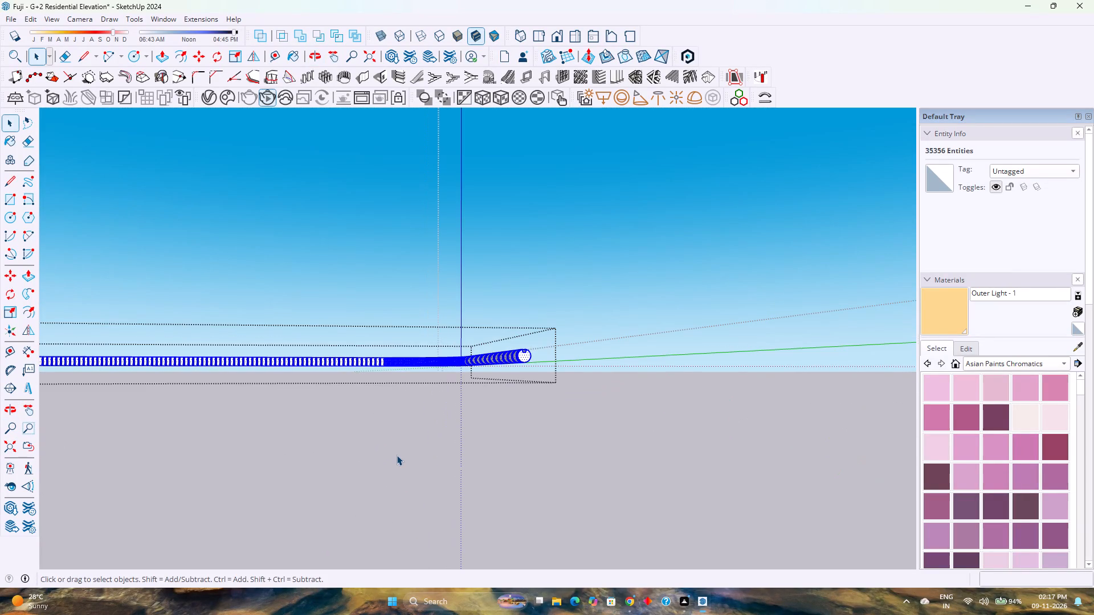
scroll(353, 385, down, 3)
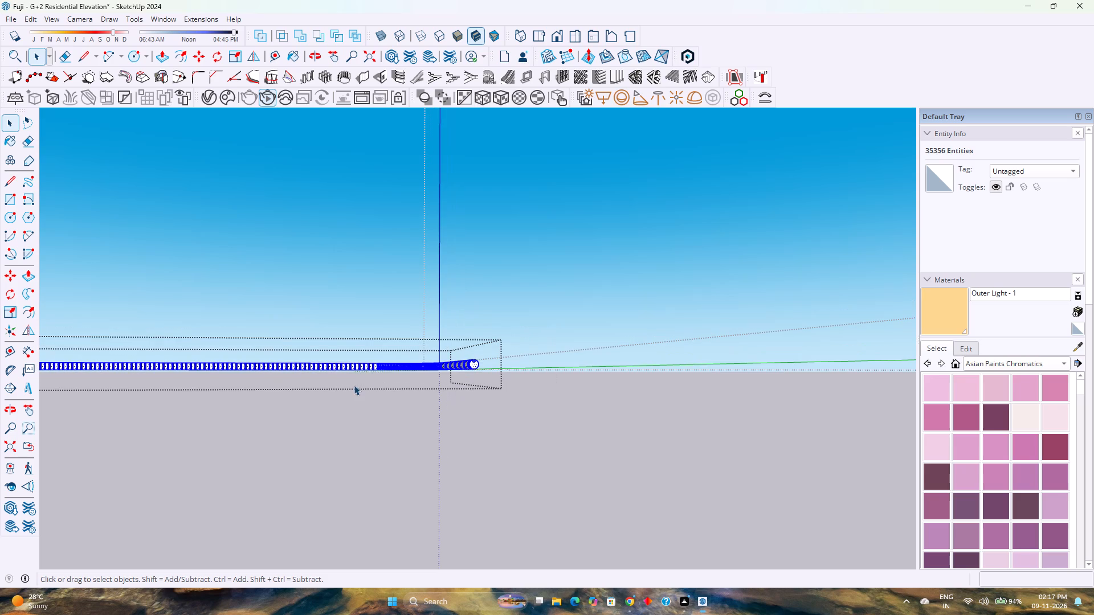
scroll(425, 370, down, 10)
middle_drag(440, 368, 292, 412)
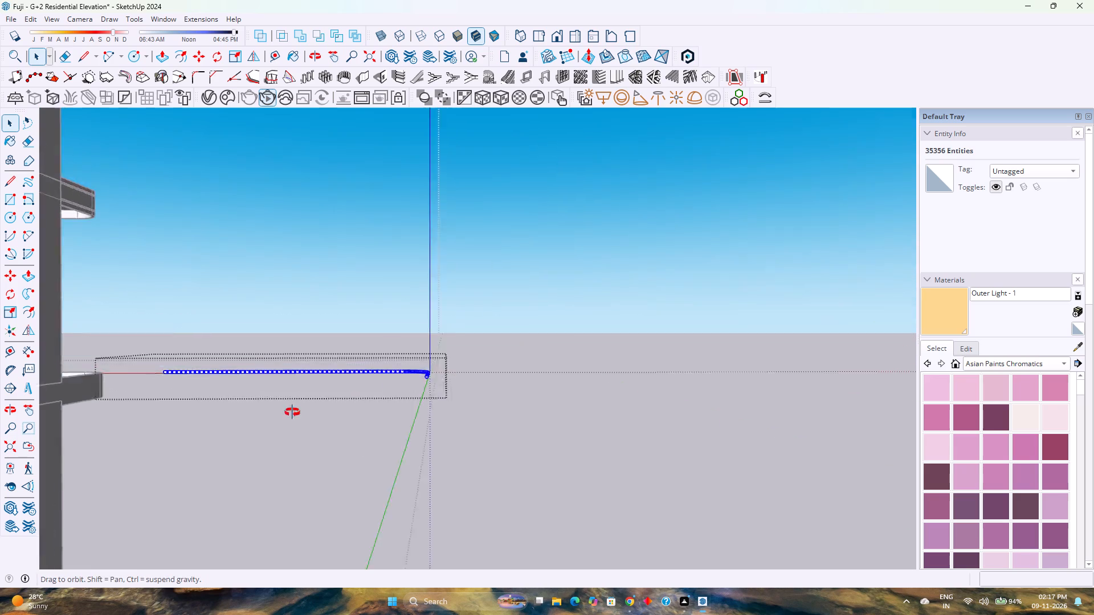
middle_drag(292, 412, 64, 450)
middle_click(64, 450)
middle_click(64, 450)
middle_drag(346, 366, 130, 396)
scroll(193, 376, down, 2)
middle_drag(417, 343, 148, 375)
middle_drag(148, 375, 123, 379)
middle_click(123, 379)
scroll(302, 268, up, 7)
click(282, 55)
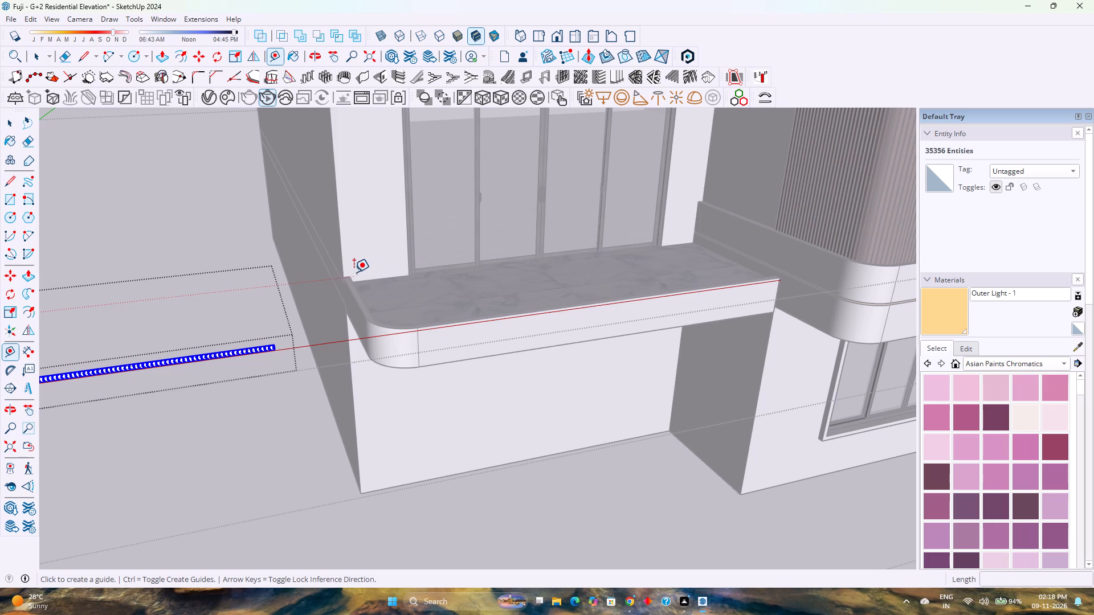
click(386, 276)
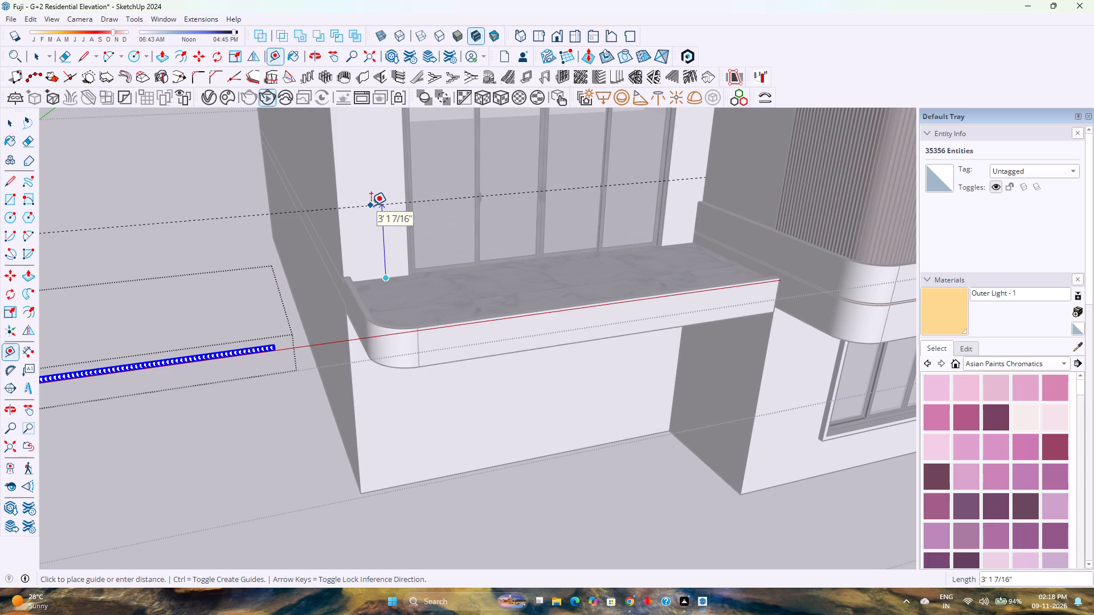
text(3')
key(Return)
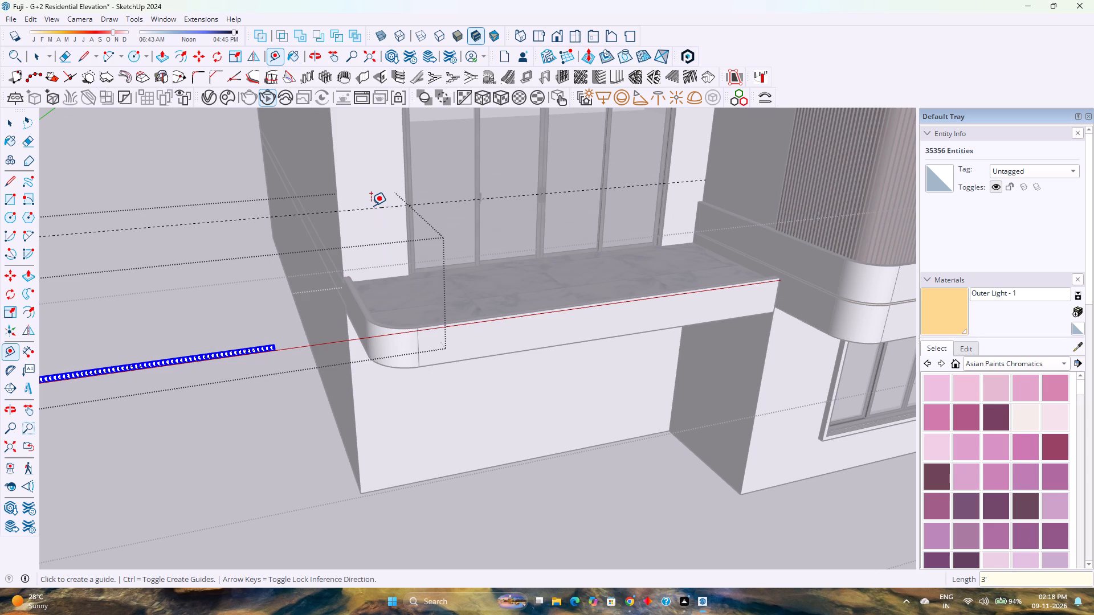
Add a second guide line 1'6" above the same balcony floor edge, locked to the vertical axis.
scroll(363, 281, up, 3)
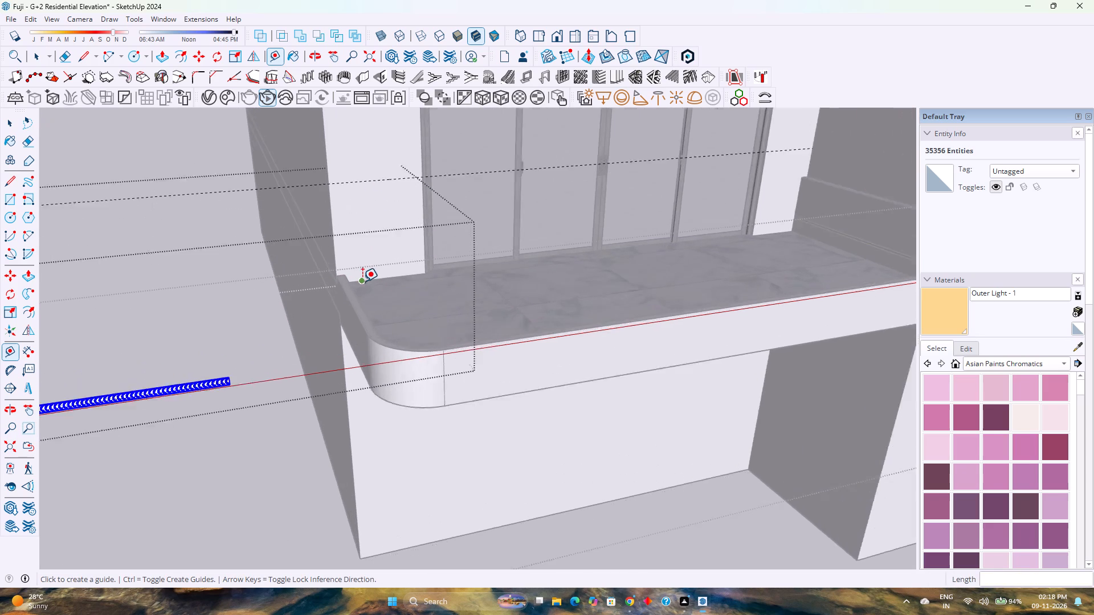
scroll(362, 281, up, 4)
click(383, 276)
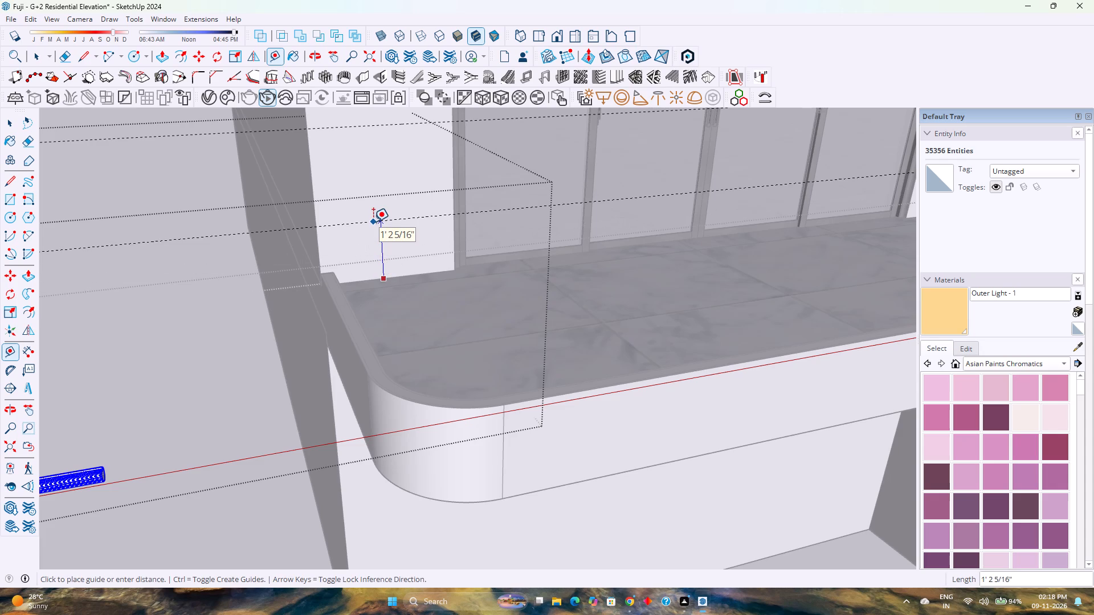
key(Up)
text(1'6")
key(Return)
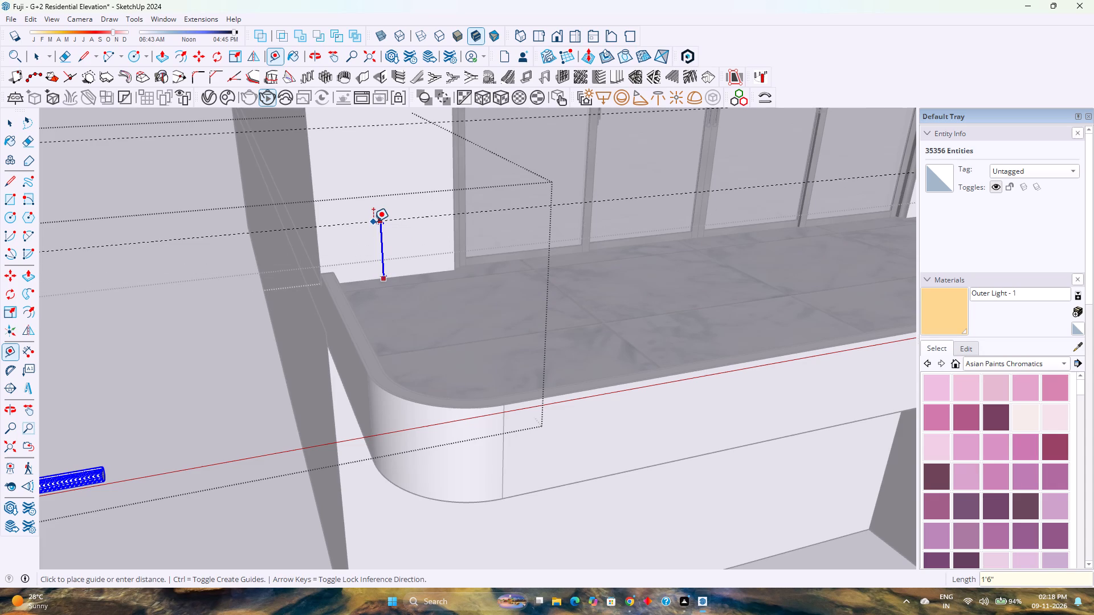
Try to flip the selected rail about its horizontal plane, moving that plane toward the 1'6" guide.
scroll(377, 225, down, 9)
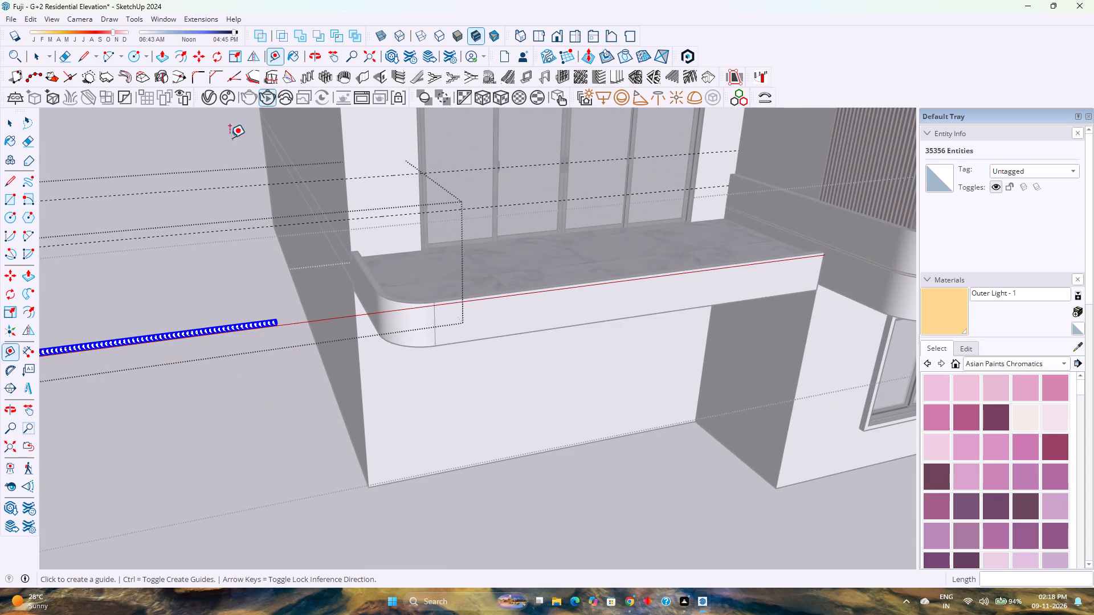
click(250, 55)
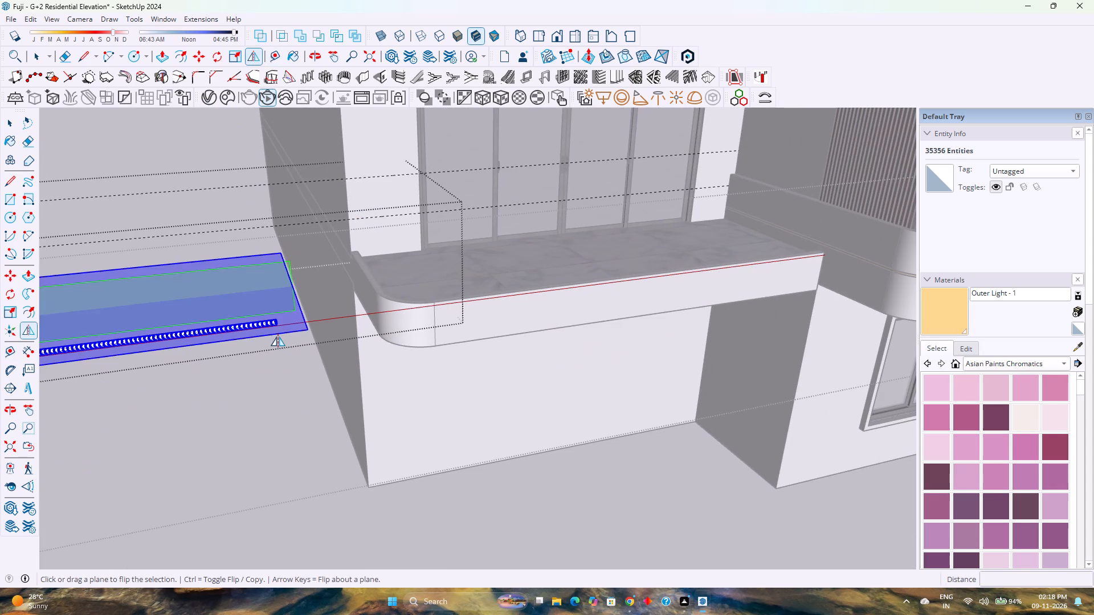
drag(278, 337, 275, 225)
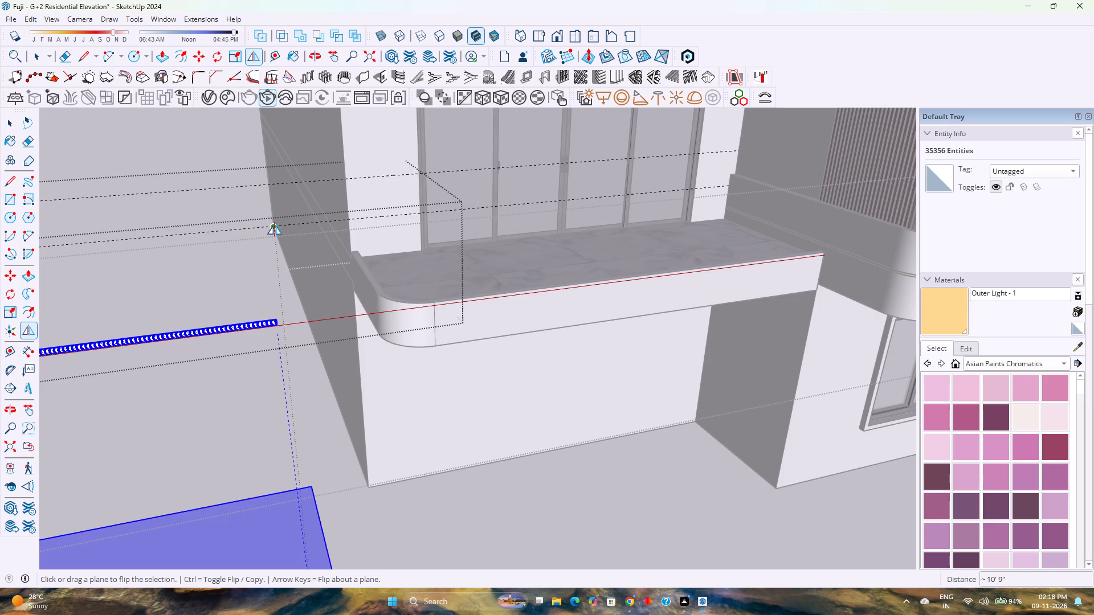
drag(275, 225, 286, 223)
scroll(277, 224, down, 8)
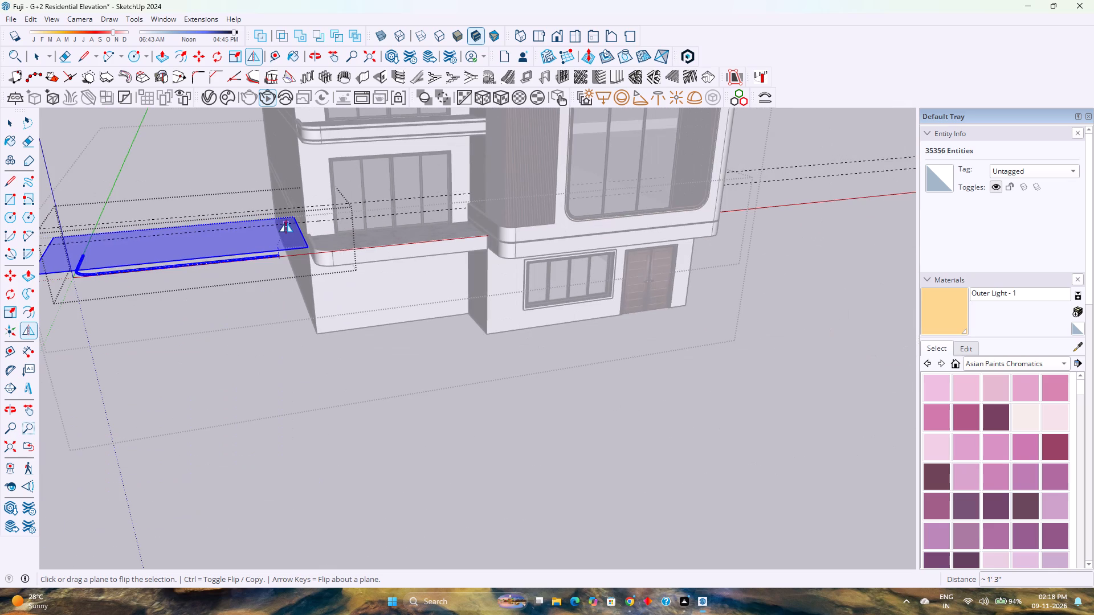
drag(286, 223, 285, 221)
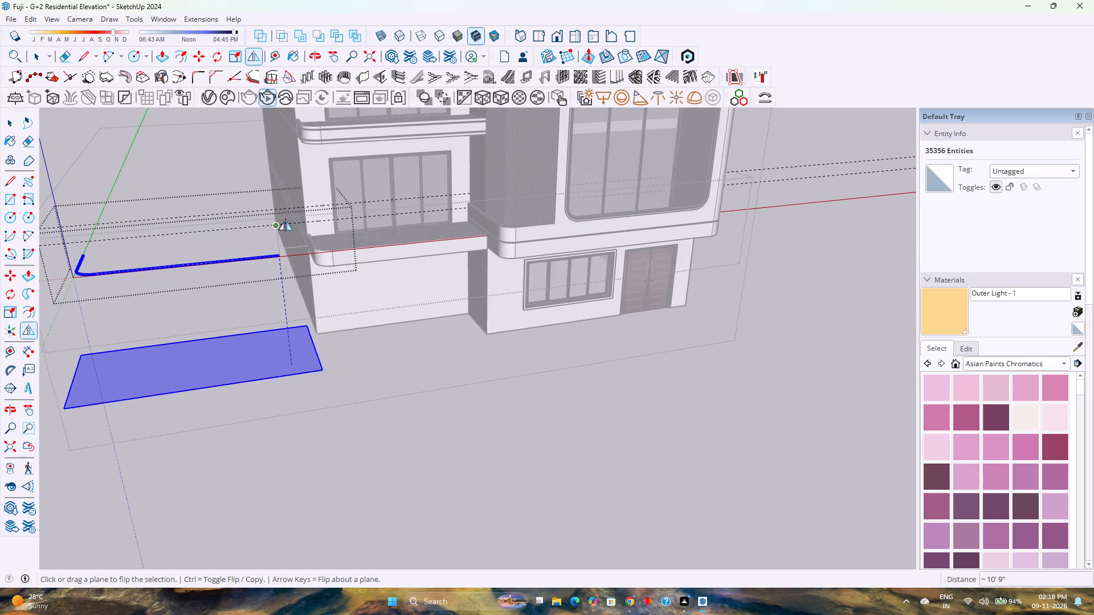
drag(285, 221, 293, 223)
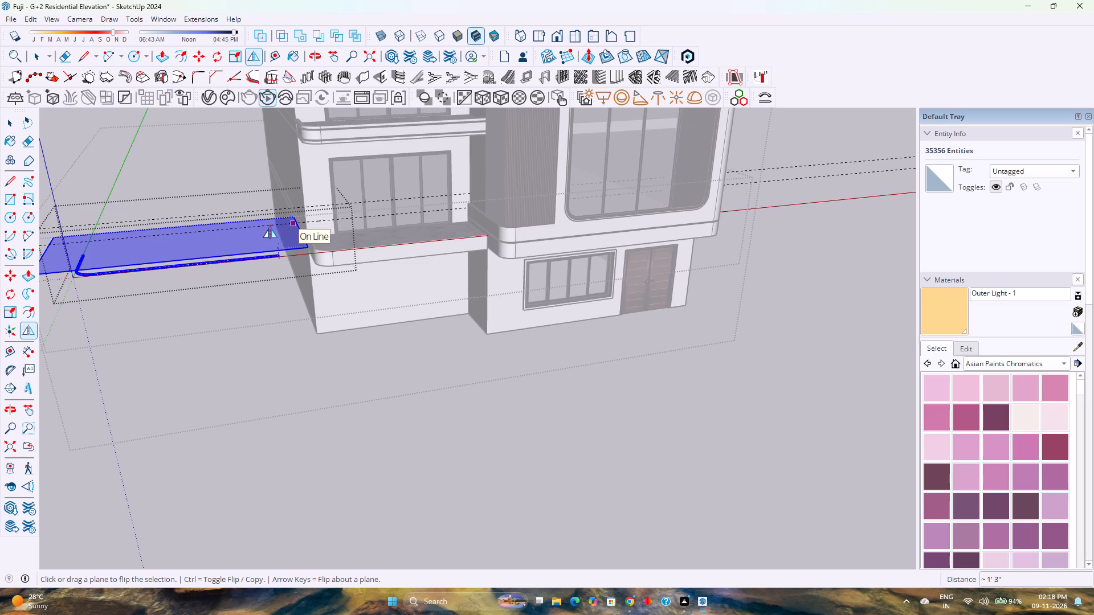
scroll(270, 228, up, 2)
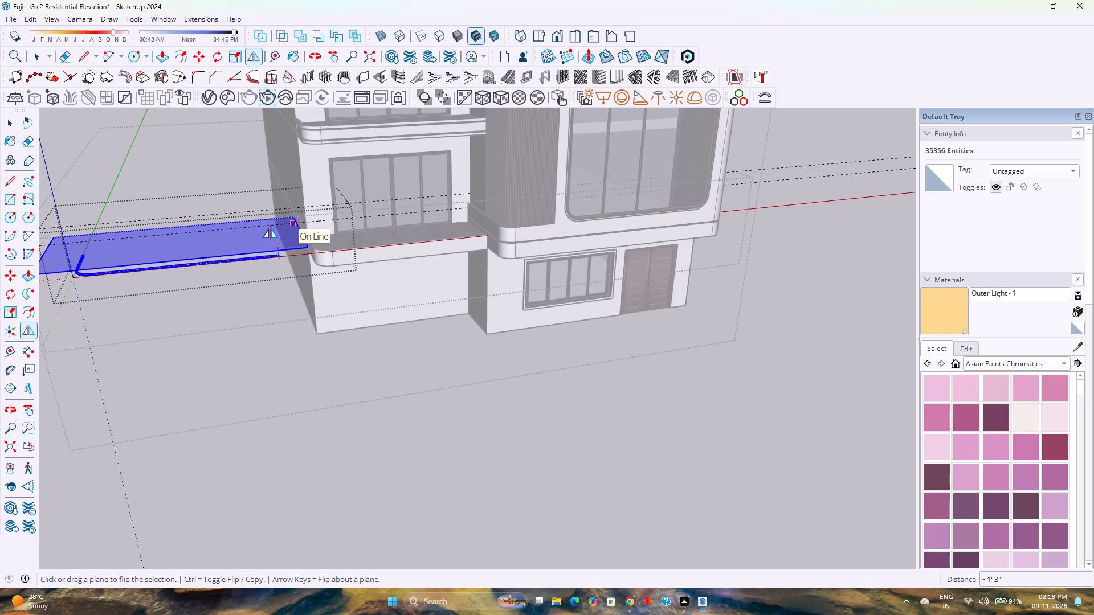
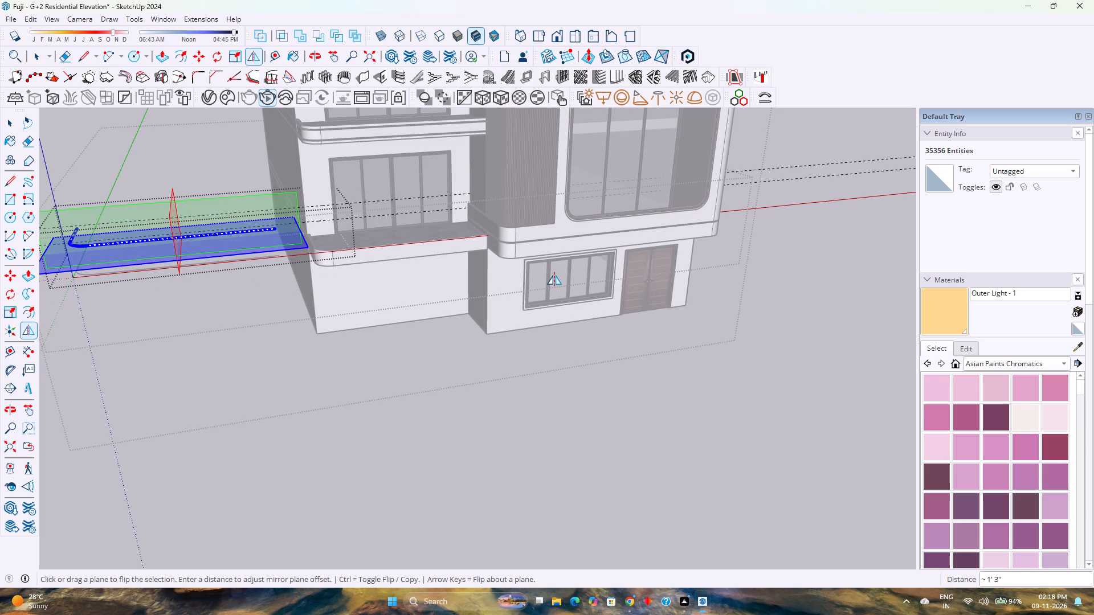
Inspect the mirrored copy of the notched round rail against the original at the lower balcony, and leave the Flip tool.
click(864, 94)
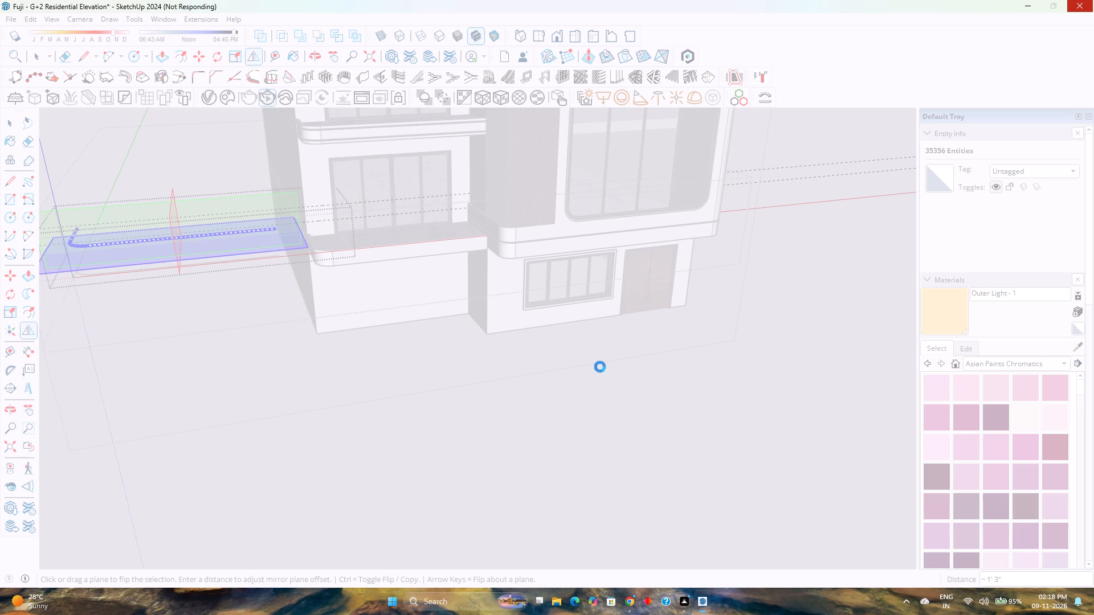
scroll(639, 360, down, 4)
scroll(641, 360, up, 2)
scroll(360, 367, up, 1)
middle_drag(360, 367, 655, 332)
middle_click(658, 331)
middle_click(660, 331)
middle_click(660, 331)
key(space)
scroll(413, 358, up, 2)
scroll(413, 358, down, 2)
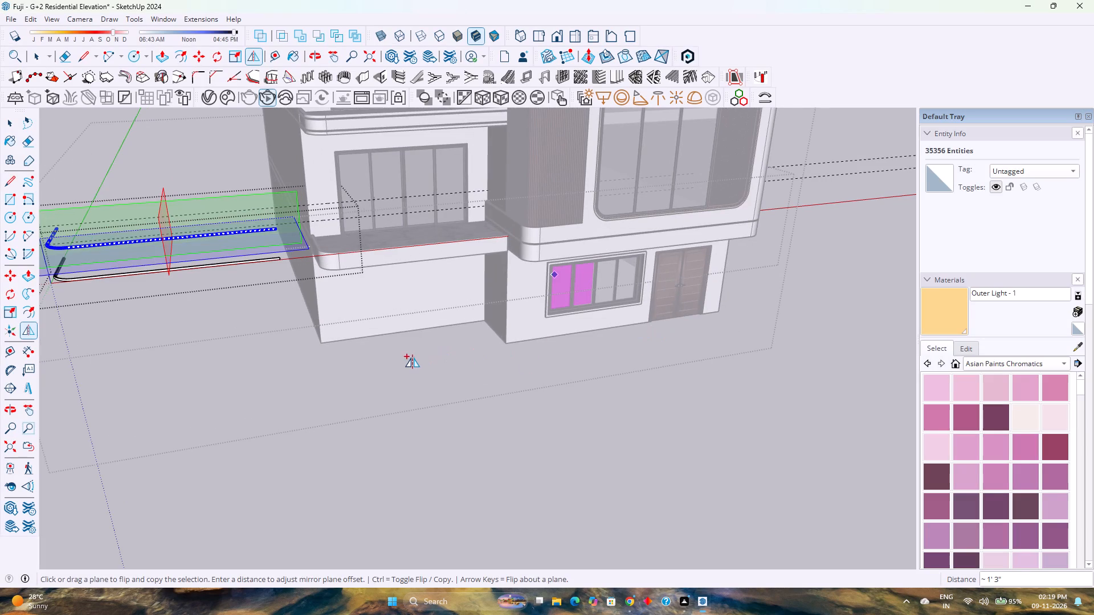
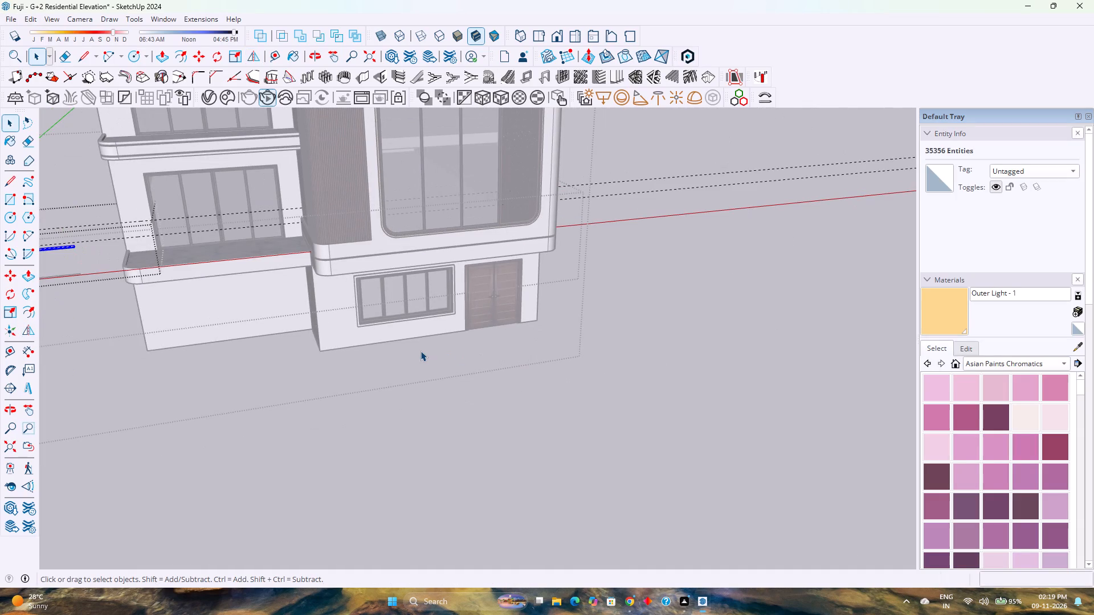
Check the mirrored notched round rail at the lower balcony and undo its mirroring.
scroll(489, 393, down, 5)
shift+scroll(328, 309, up, 1)
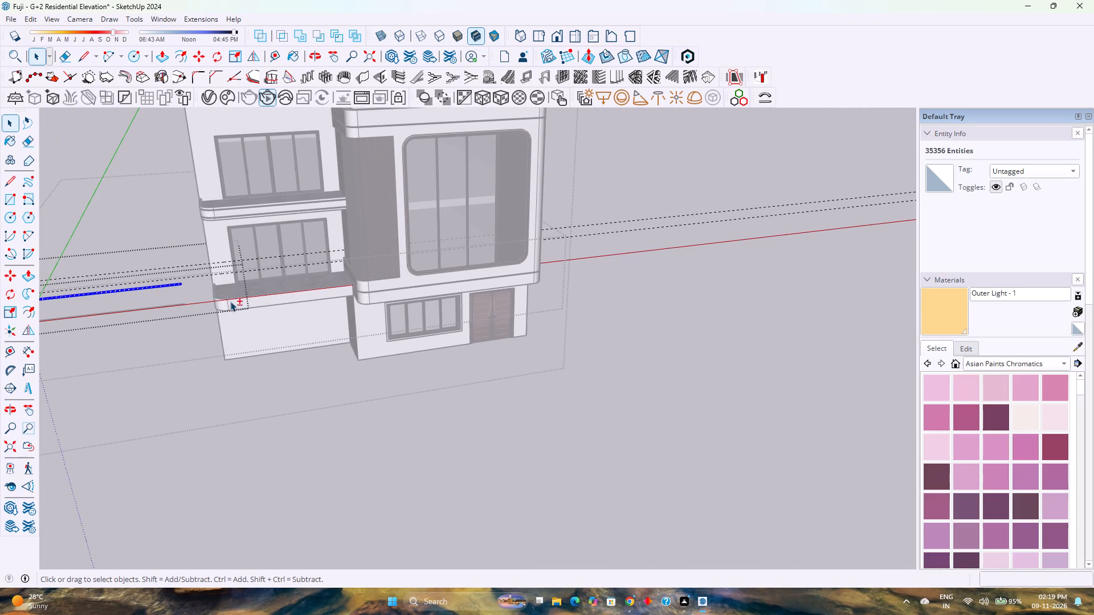
shift+middle_drag(228, 301, 254, 307)
shift+middle_drag(261, 307, 453, 348)
shift+middle_drag(495, 355, 670, 372)
shift+middle_click(670, 372)
scroll(519, 375, up, 11)
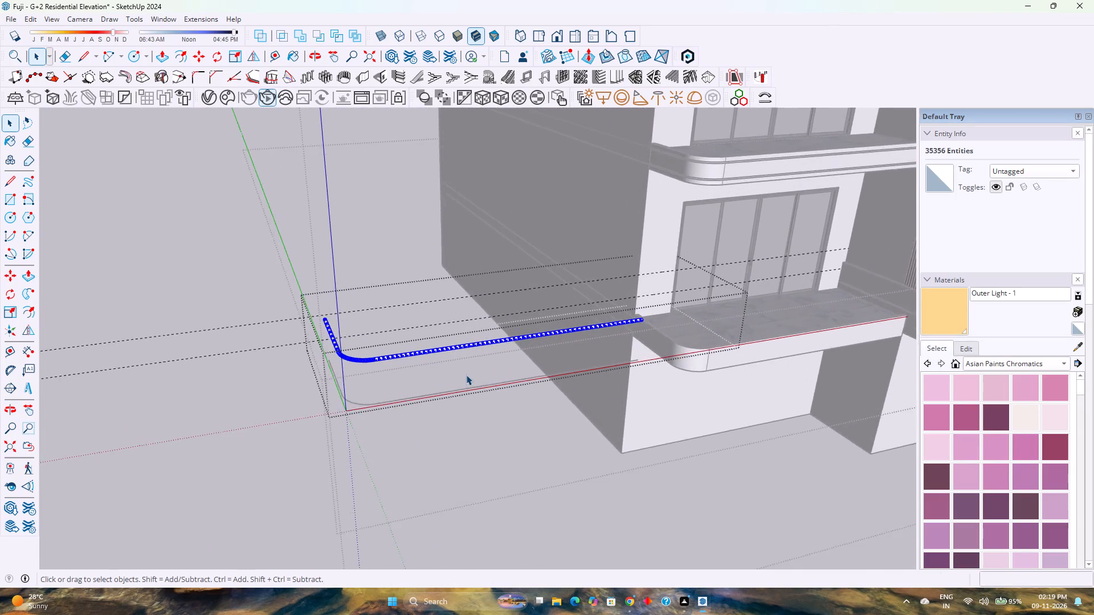
scroll(466, 375, up, 6)
key(ctrl+z)
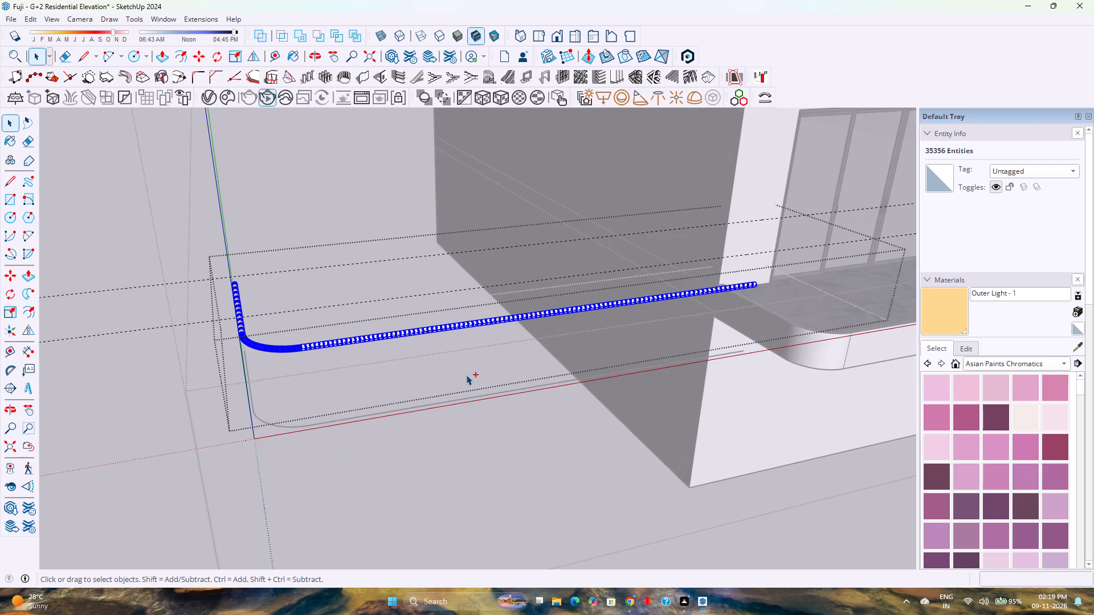
triple_click(290, 385)
scroll(306, 320, up, 10)
scroll(181, 355, up, 3)
scroll(181, 355, down, 3)
scroll(181, 355, up, 4)
scroll(181, 355, down, 3)
scroll(182, 355, up, 2)
scroll(182, 355, down, 3)
scroll(183, 354, up, 3)
scroll(184, 354, down, 3)
scroll(184, 354, up, 3)
scroll(186, 352, down, 3)
scroll(195, 351, up, 3)
scroll(254, 330, down, 2)
scroll(254, 330, up, 2)
scroll(254, 330, down, 3)
click(176, 403)
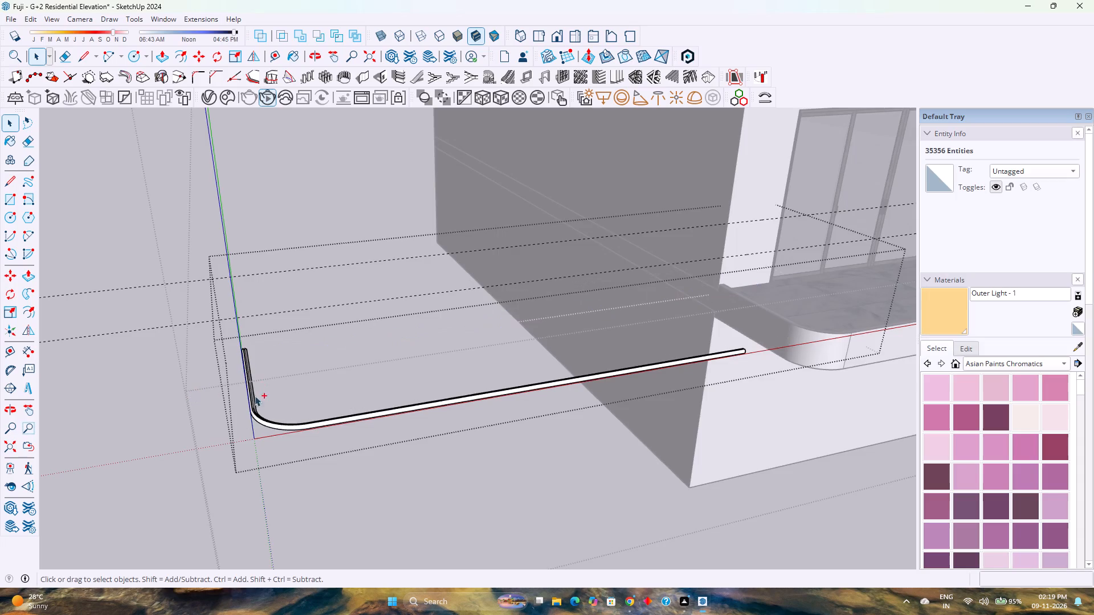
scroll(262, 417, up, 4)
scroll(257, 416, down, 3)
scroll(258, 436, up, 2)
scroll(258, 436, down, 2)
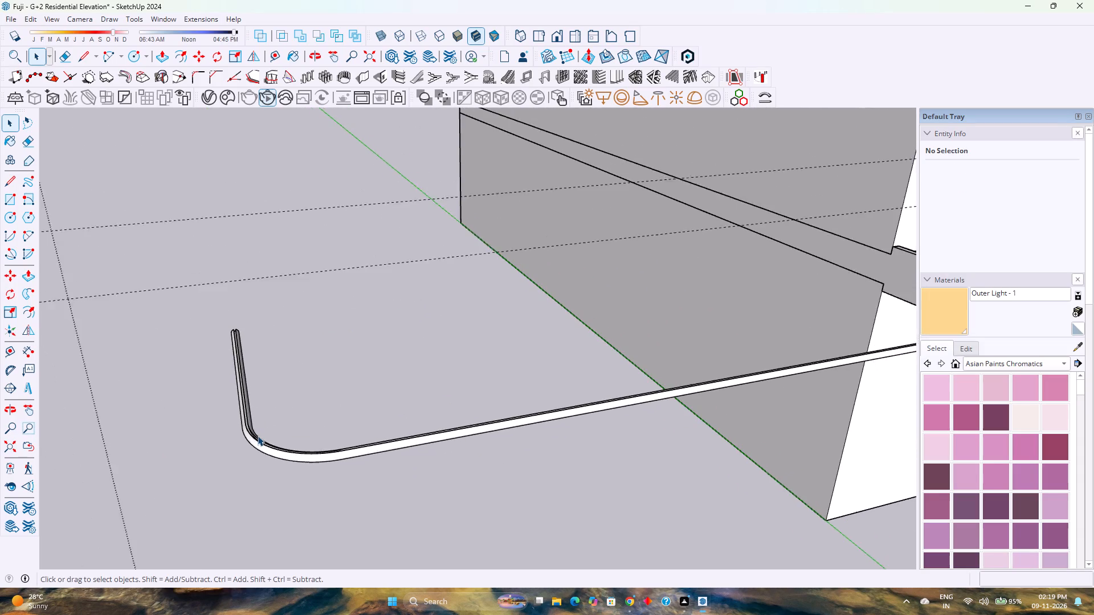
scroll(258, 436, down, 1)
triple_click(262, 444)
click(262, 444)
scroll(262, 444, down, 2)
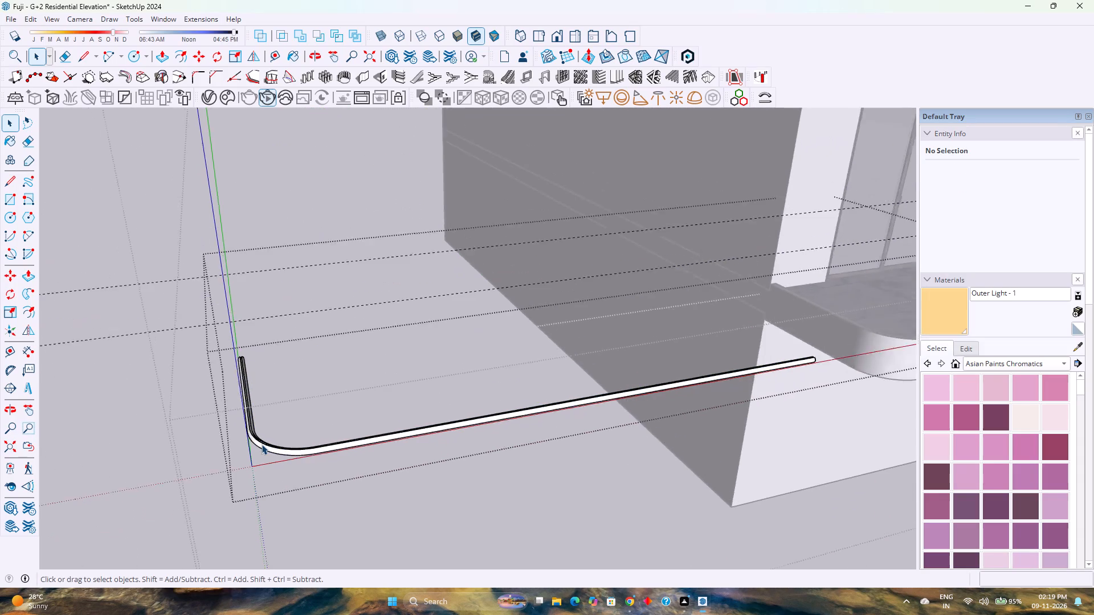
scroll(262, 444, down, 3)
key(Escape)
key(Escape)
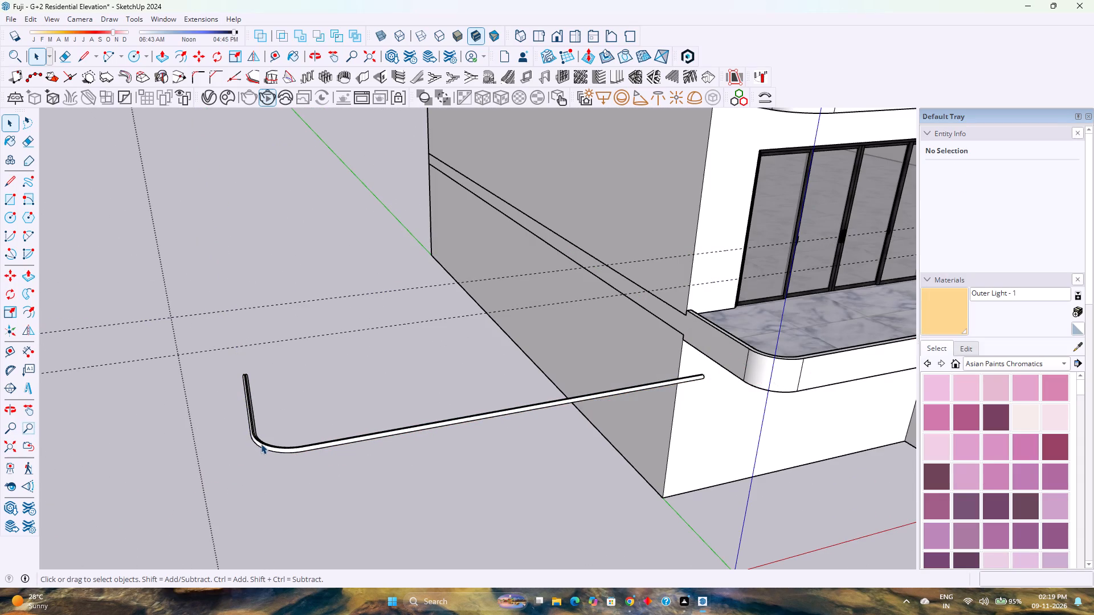
Open the notched round rail's nested group inside the lower balcony for editing.
double_click(262, 443)
click(263, 443)
click(263, 443)
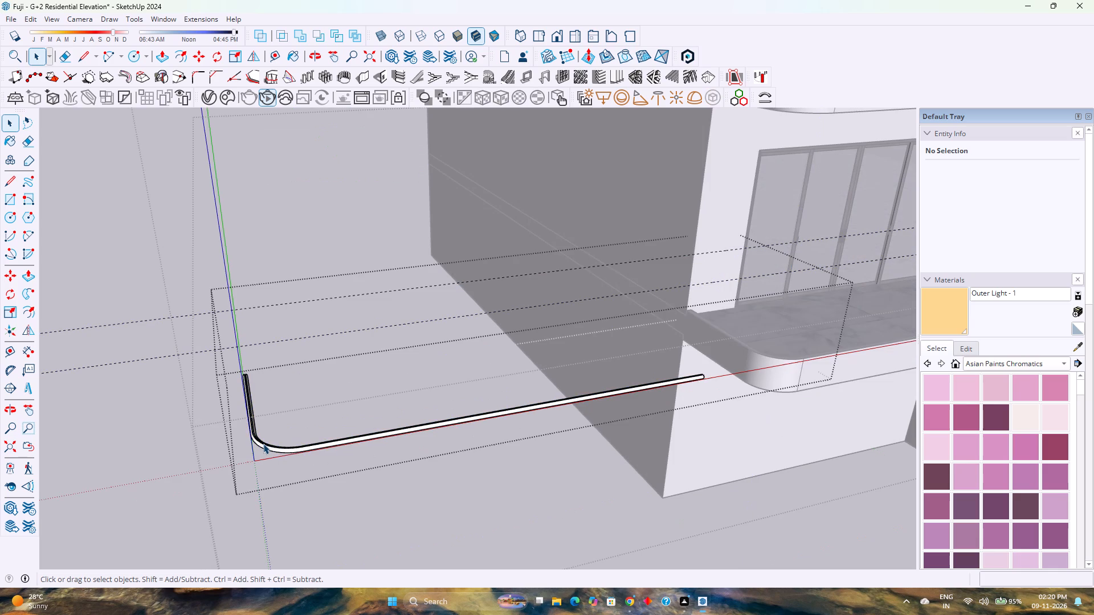
triple_click(263, 444)
triple_click(264, 445)
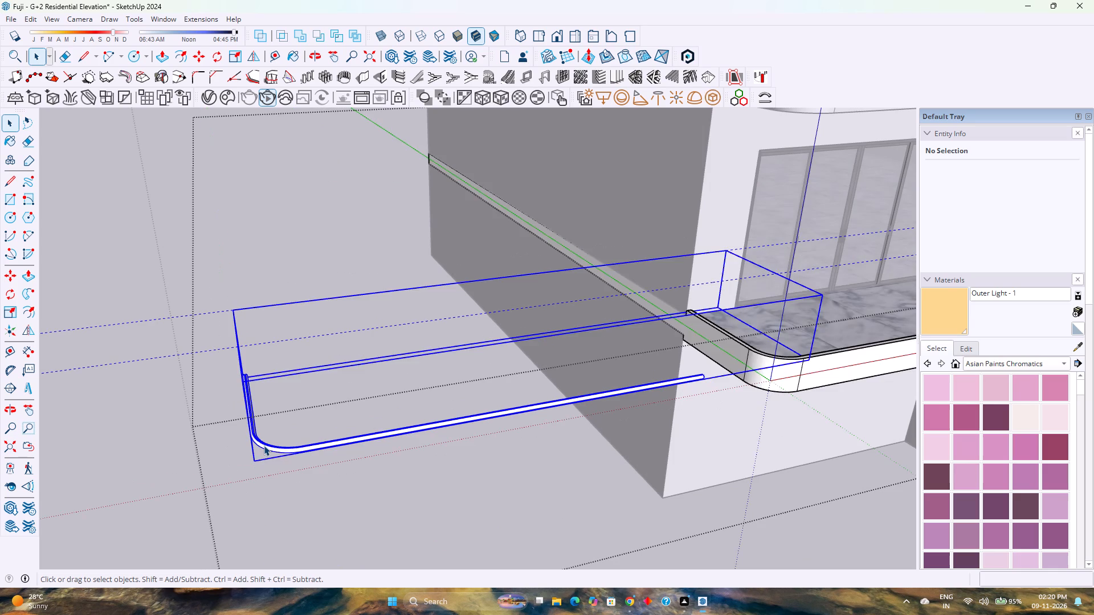
triple_click(264, 445)
click(264, 445)
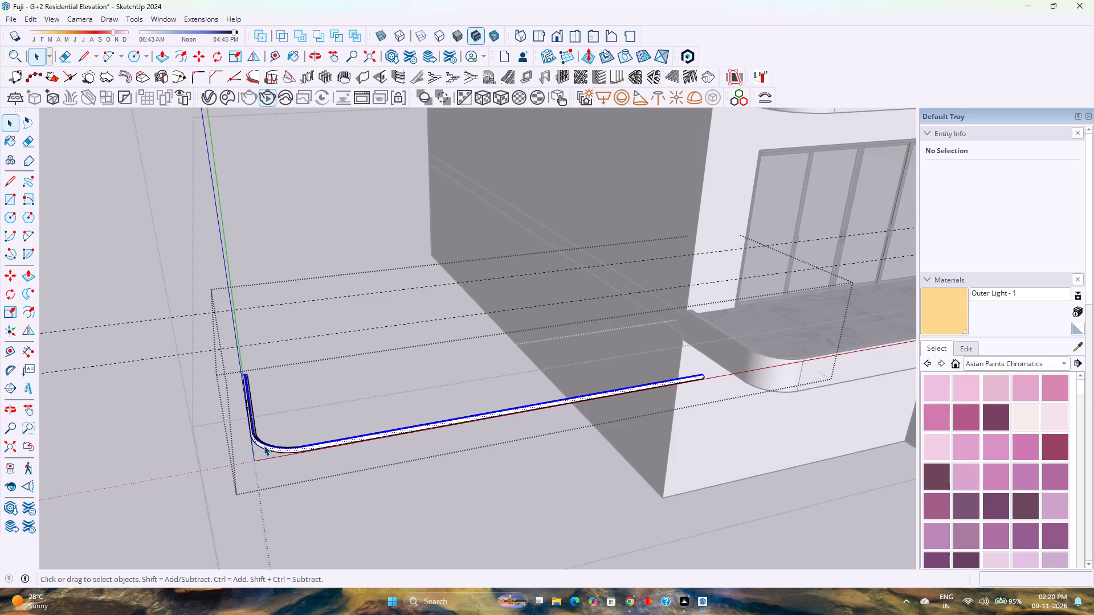
triple_click(264, 445)
click(264, 445)
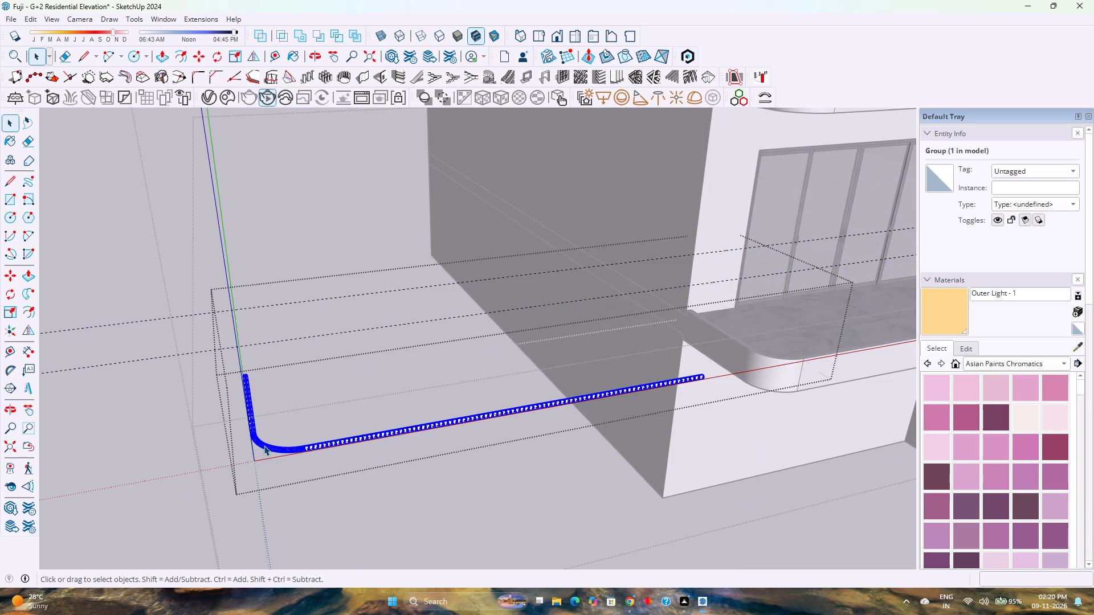
double_click(264, 445)
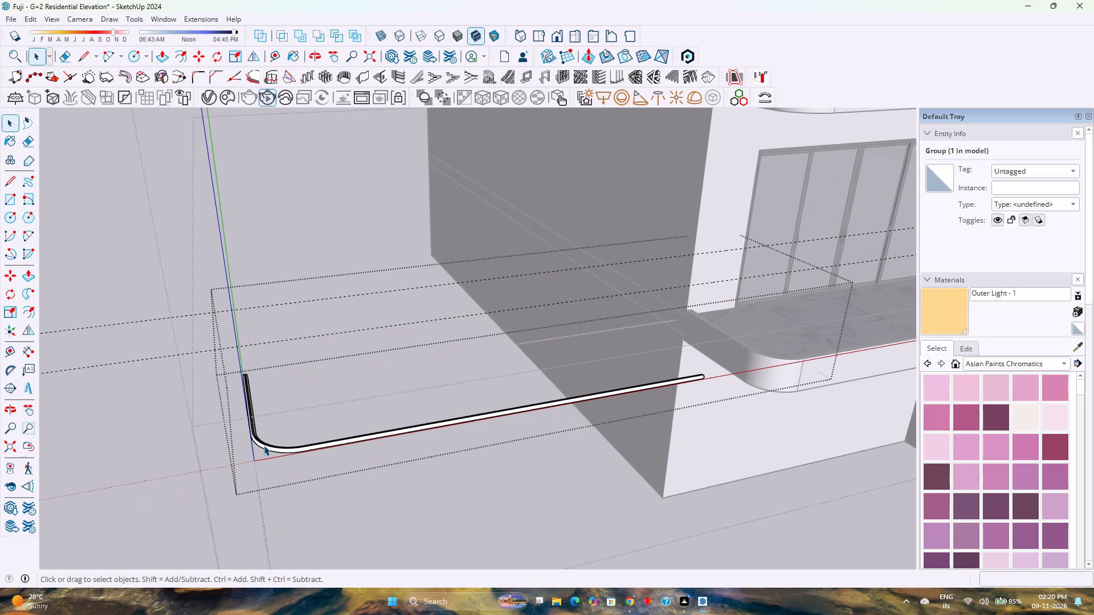
click(264, 445)
Select all the rail geometry and guides in the group and flip them vertically about a horizontal plane placed on the lower guide line.
key(ctrl+a)
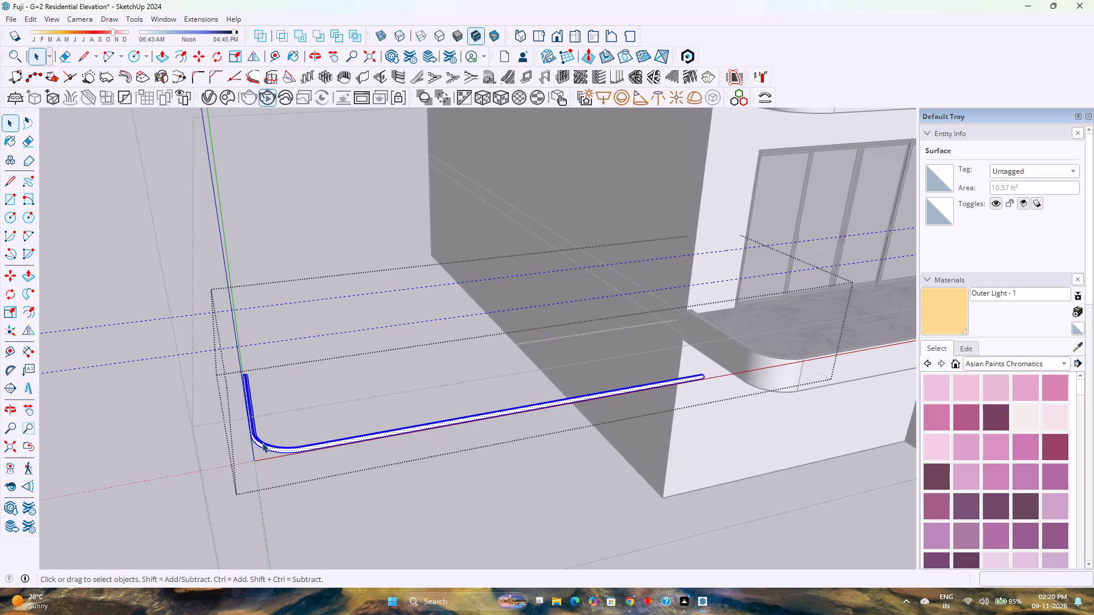
click(259, 60)
drag(750, 350, 742, 341)
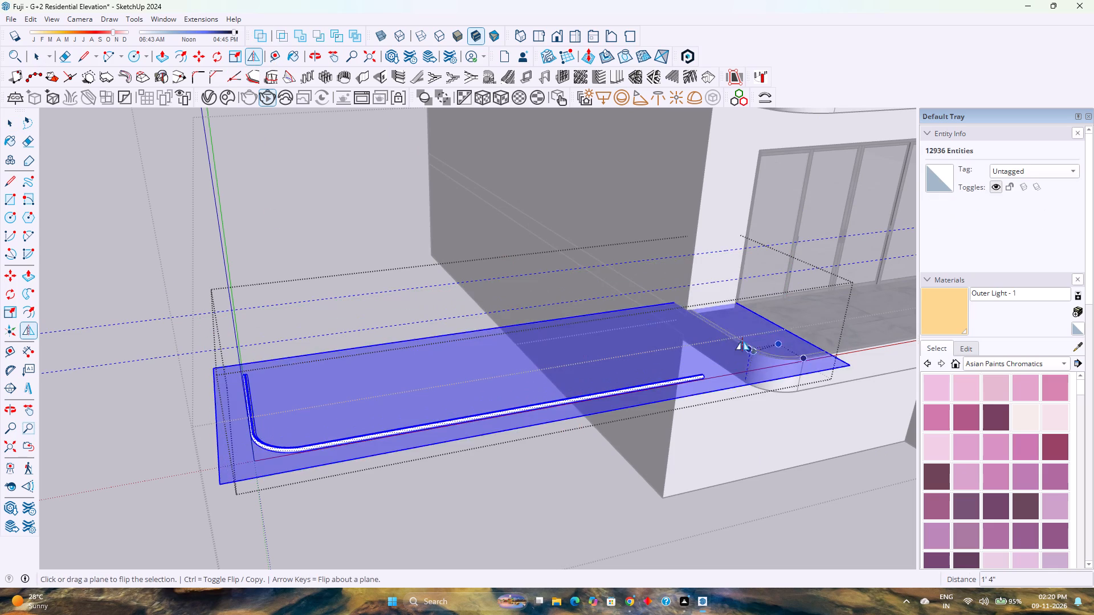
drag(742, 341, 728, 281)
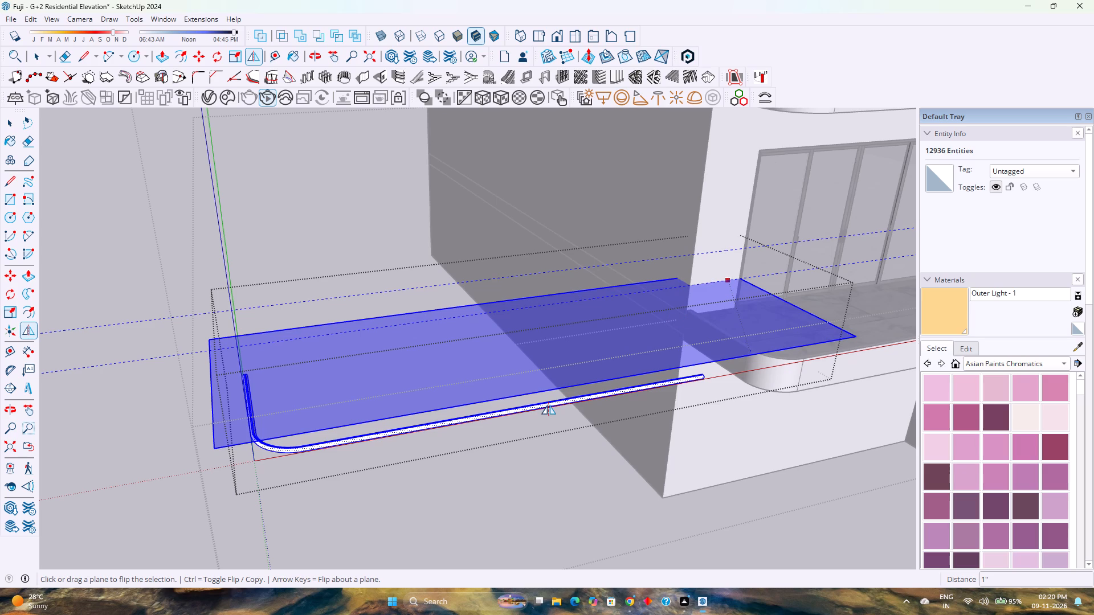
scroll(565, 408, down, 2)
scroll(561, 414, up, 4)
drag(791, 36, 791, 44)
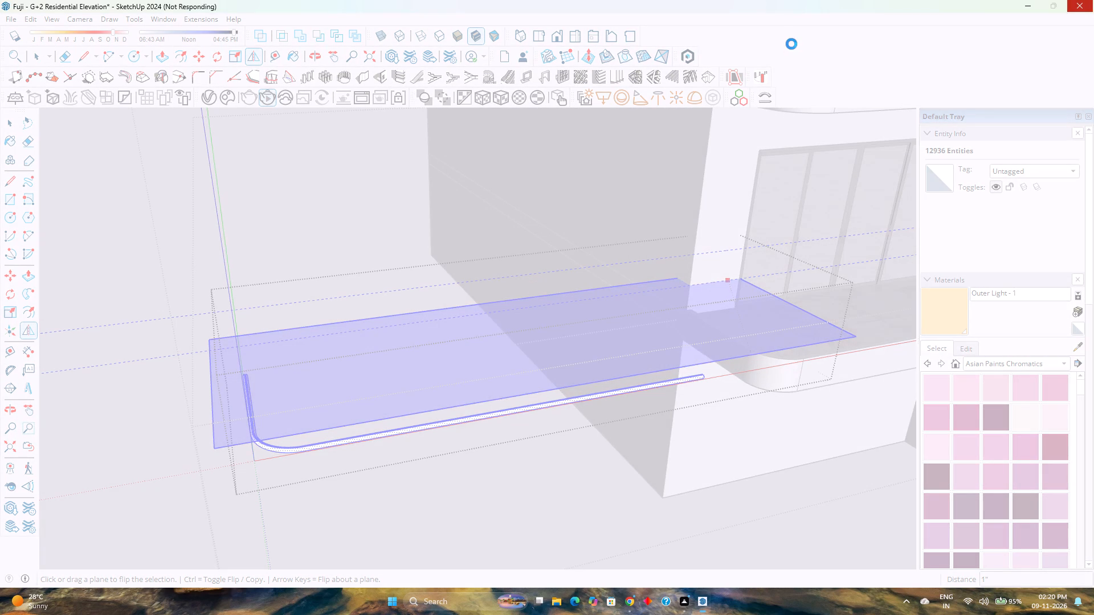
drag(791, 44, 792, 51)
drag(792, 51, 791, 53)
drag(791, 53, 441, 306)
drag(441, 306, 830, 87)
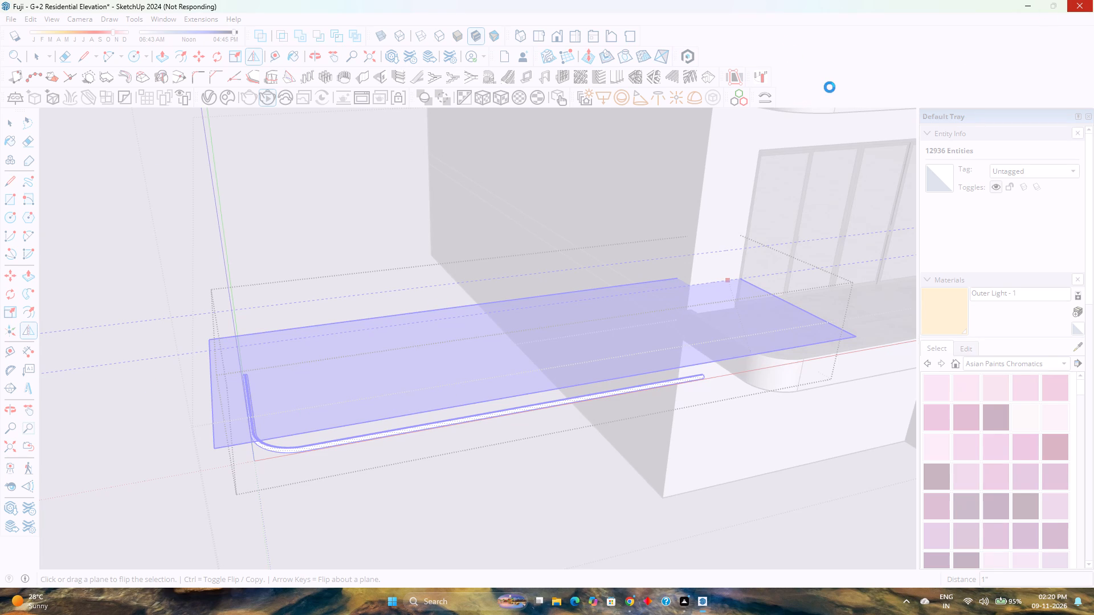
drag(830, 87, 832, 86)
click(832, 86)
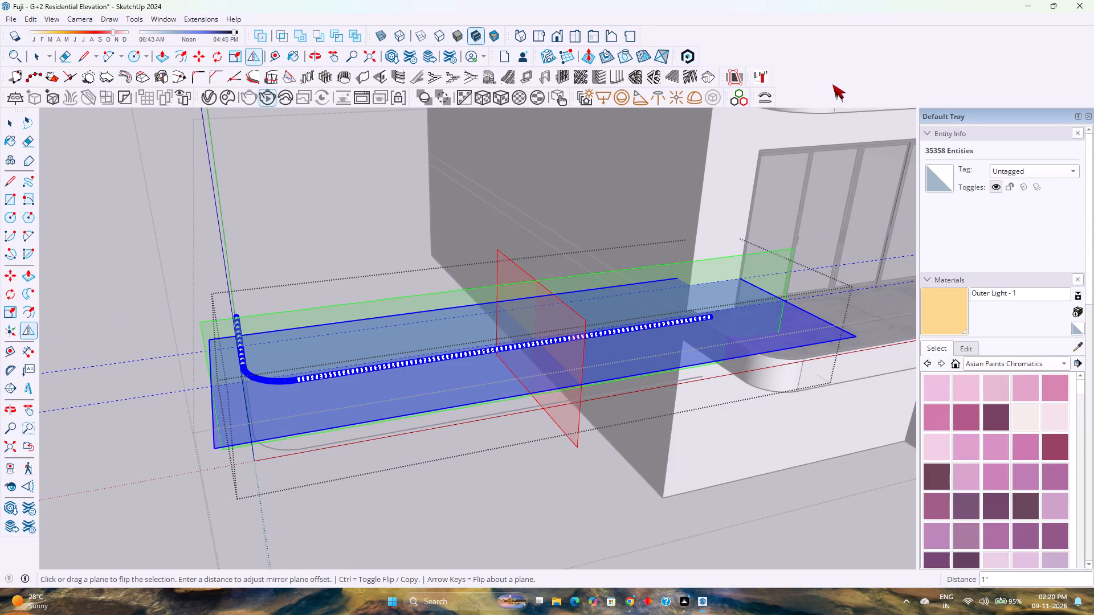
double_click(832, 84)
double_click(687, 195)
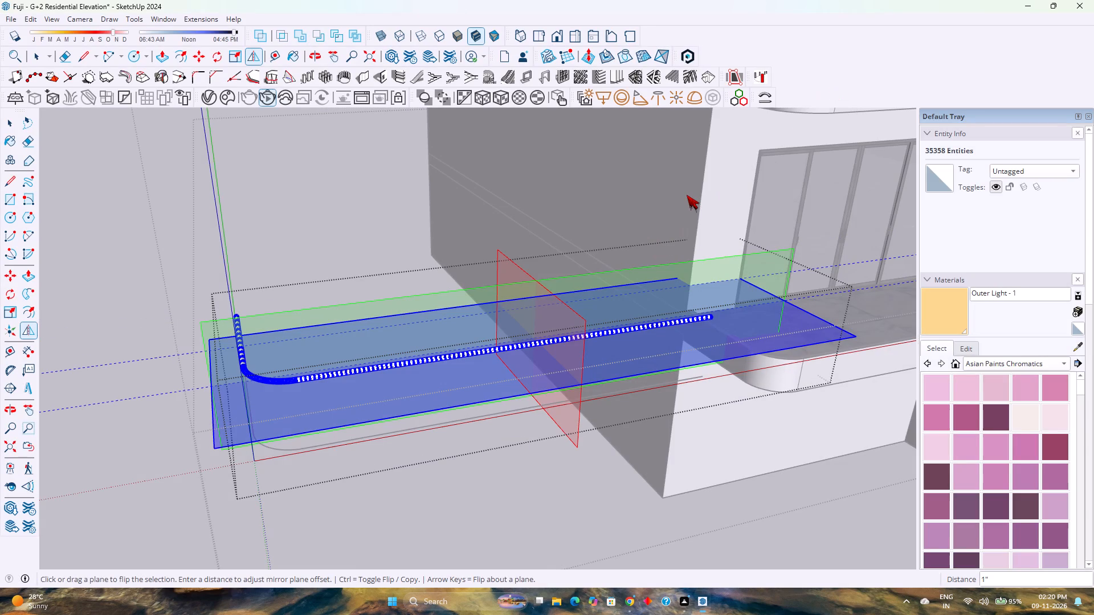
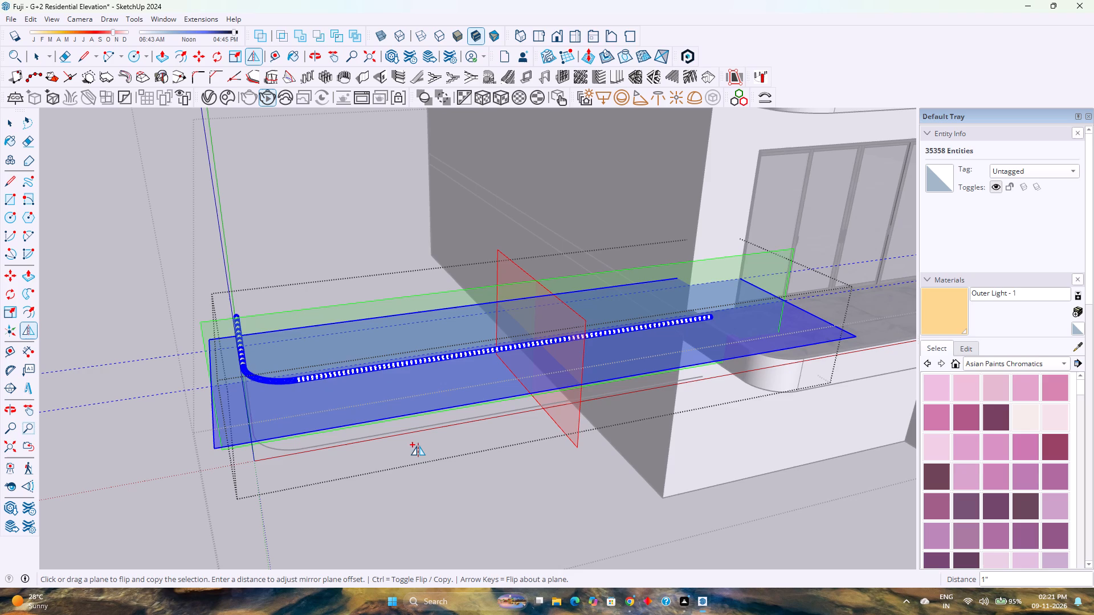
Complete the vertical flip as a mirrored copy above, keeping the original notched rail and guides at the bottom.
drag(418, 446, 484, 482)
drag(449, 434, 409, 458)
scroll(426, 451, up, 1)
scroll(425, 451, down, 2)
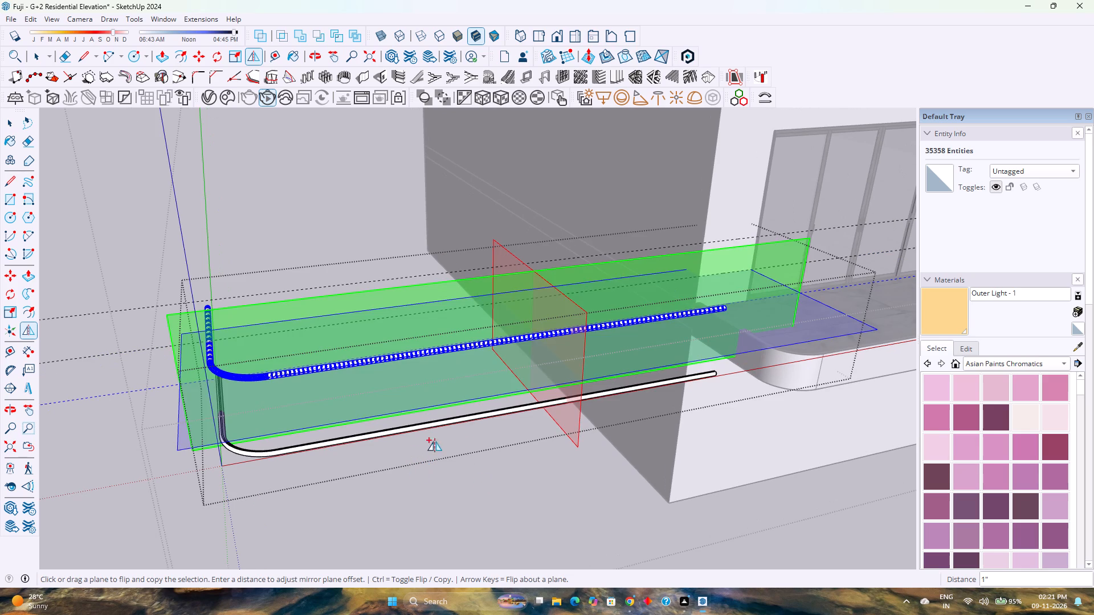
scroll(466, 423, up, 1)
key(space)
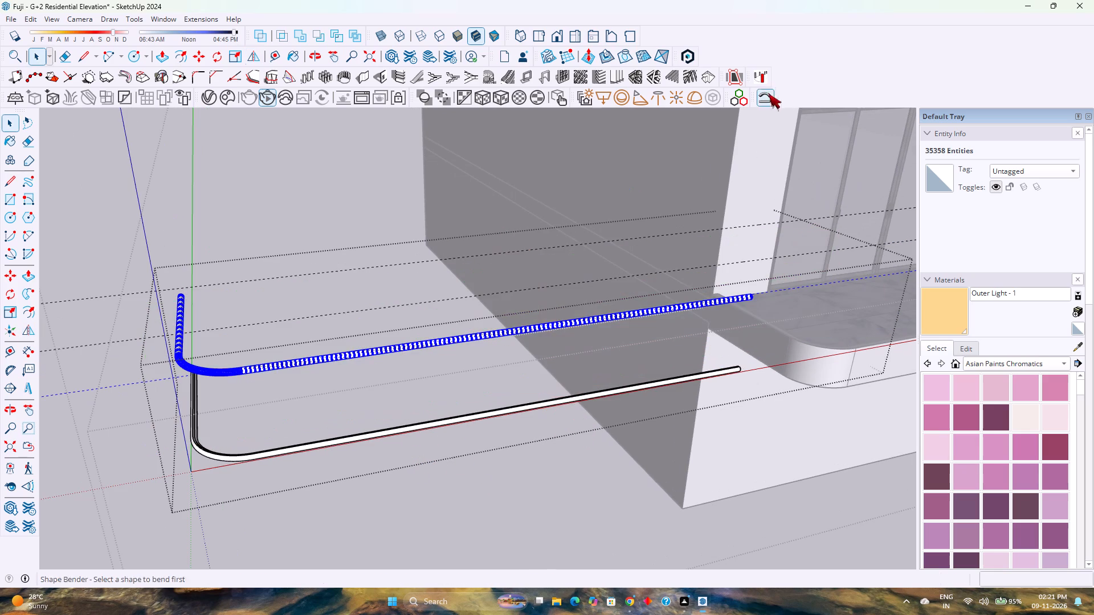
Copy the notch's floor strip along the whole lower rail and place it about 2' 8 1/2" outside the rail.
scroll(288, 415, up, 4)
scroll(290, 413, down, 2)
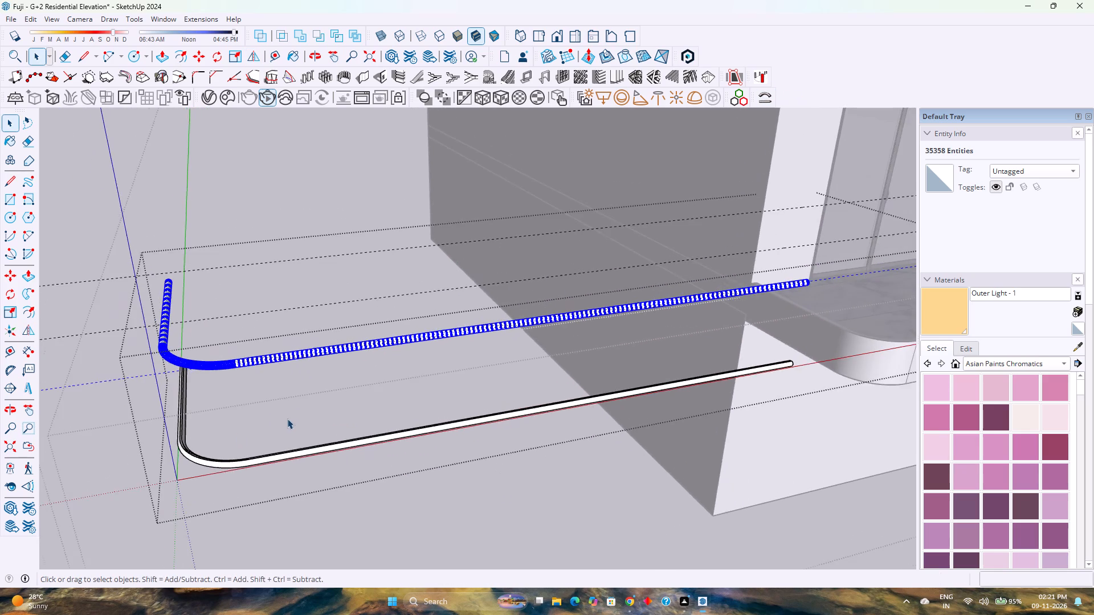
middle_drag(177, 447, 570, 396)
middle_click(571, 396)
middle_click(571, 396)
scroll(545, 392, down, 6)
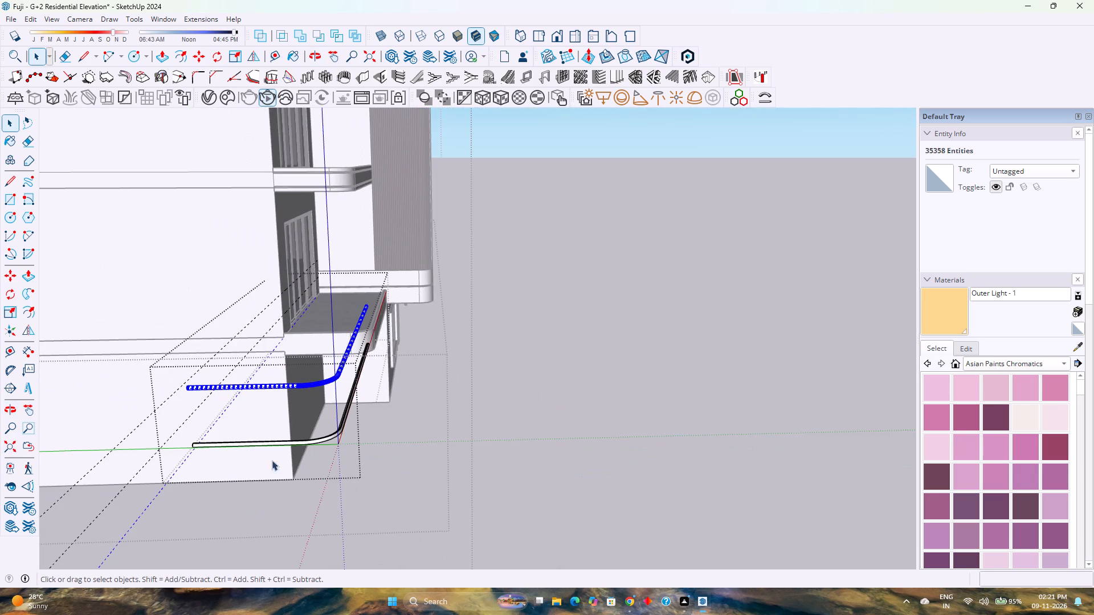
scroll(195, 441, up, 3)
middle_click(194, 442)
middle_click(195, 443)
middle_click(198, 445)
middle_drag(245, 468, 505, 461)
middle_click(506, 461)
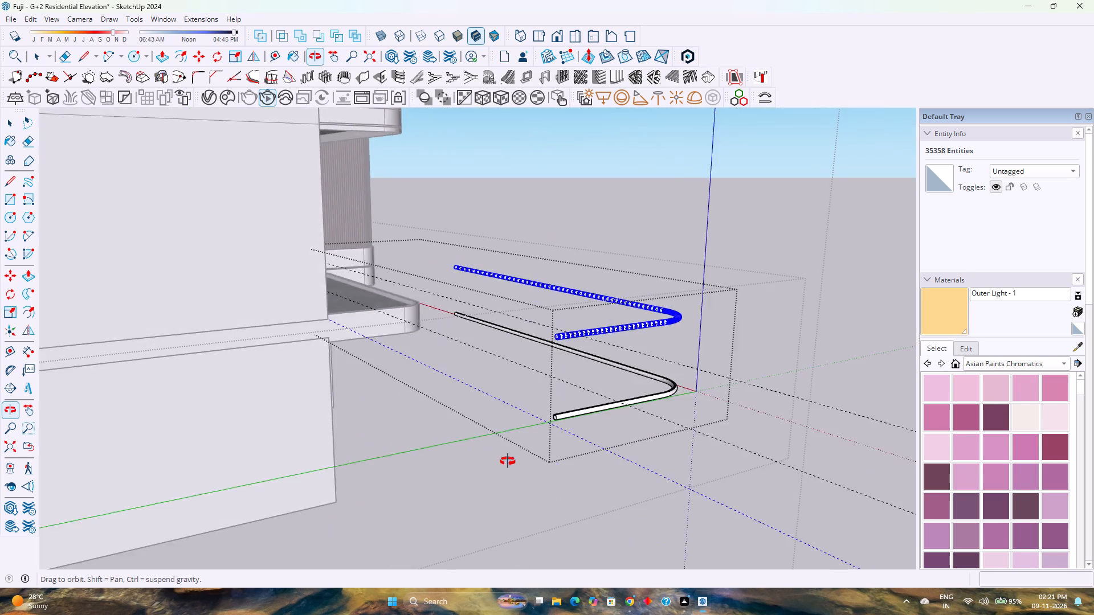
middle_click(508, 461)
scroll(679, 378, up, 4)
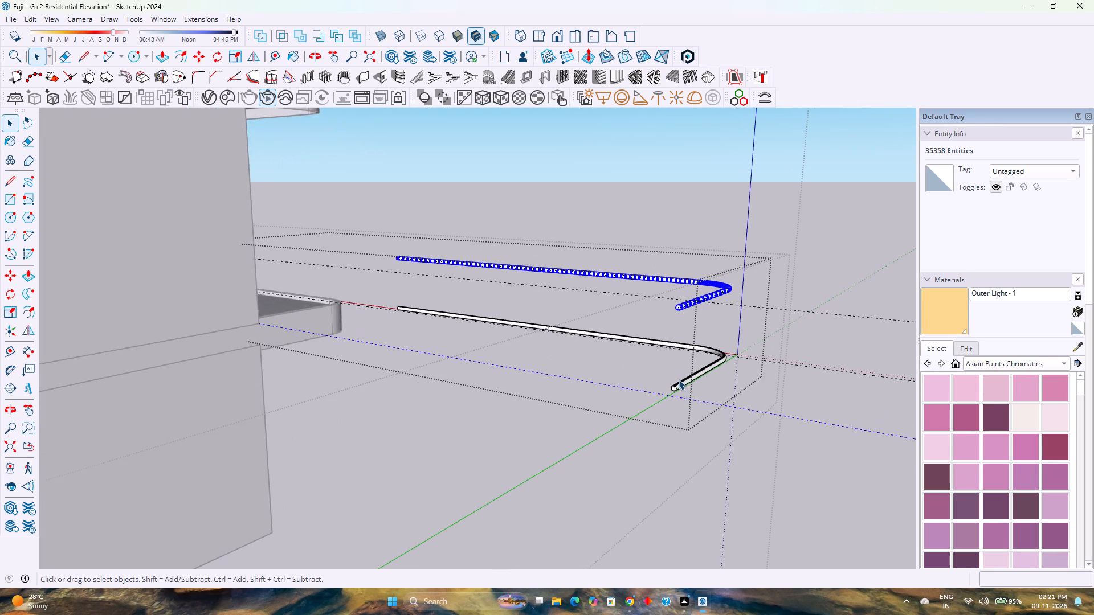
scroll(675, 379, up, 13)
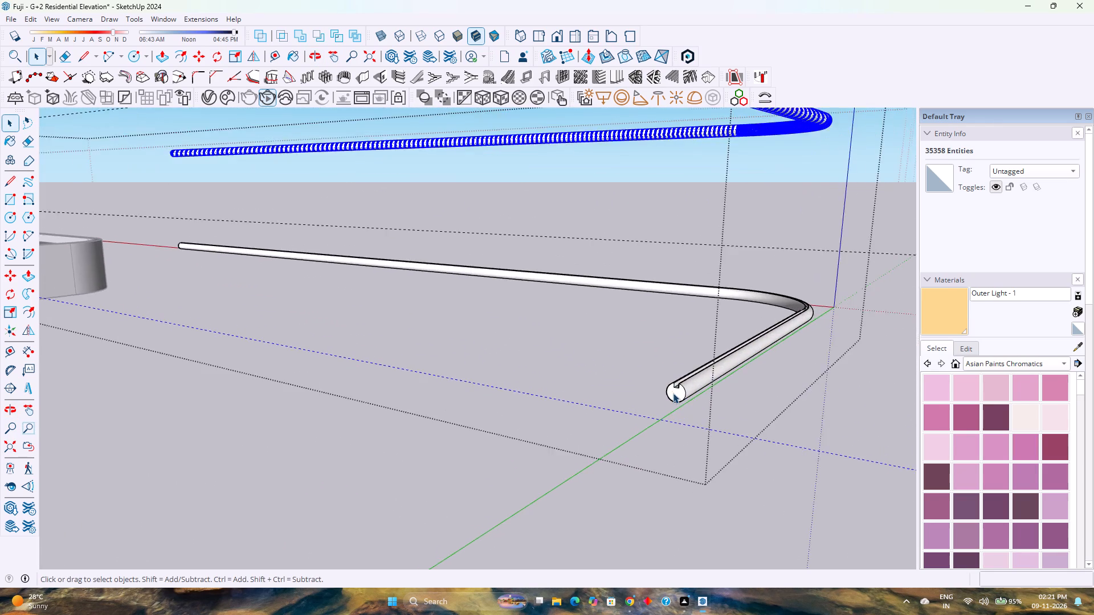
scroll(673, 393, up, 18)
scroll(672, 393, up, 5)
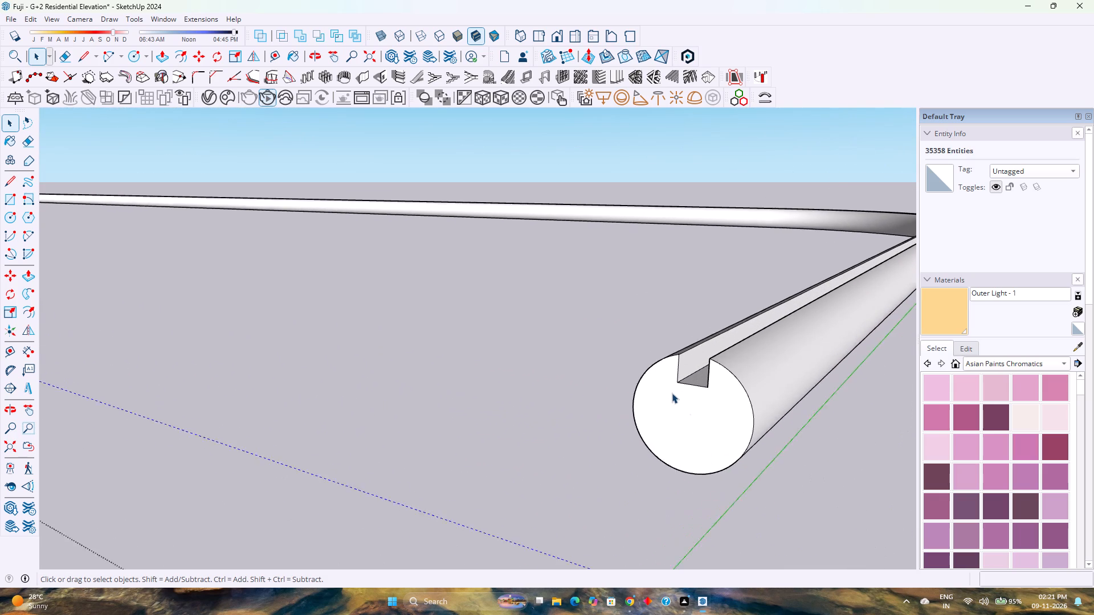
middle_drag(678, 387, 711, 476)
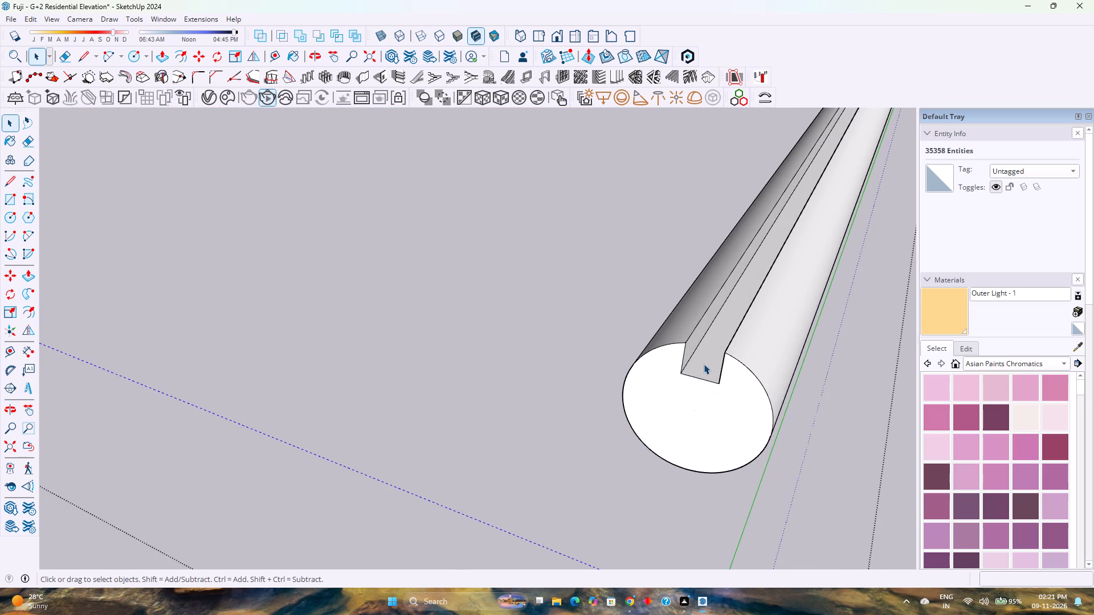
click(704, 364)
double_click(705, 363)
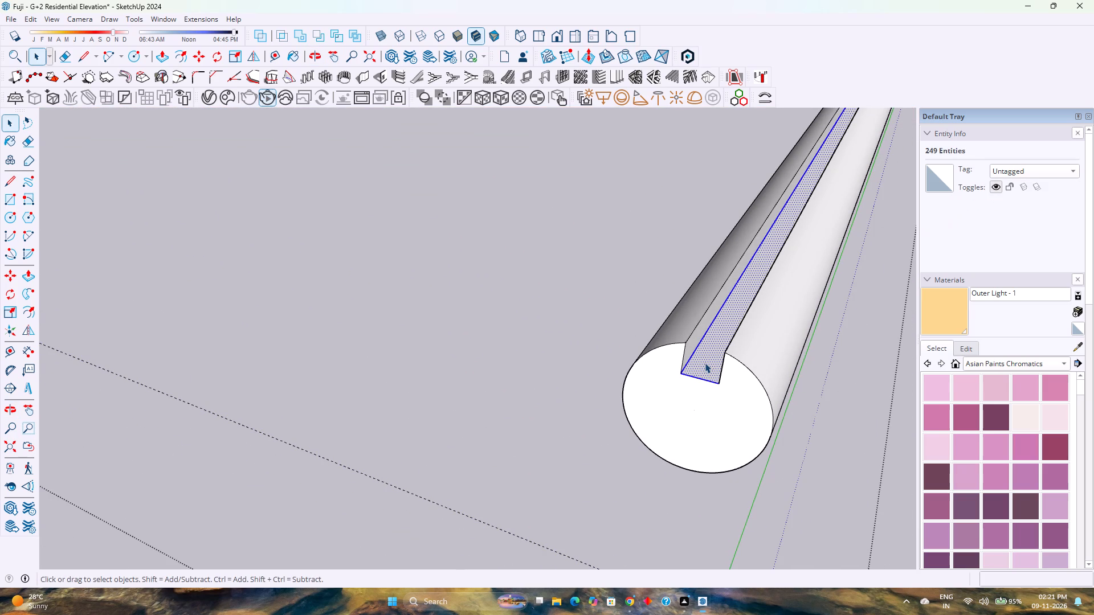
key(m)
click(681, 374)
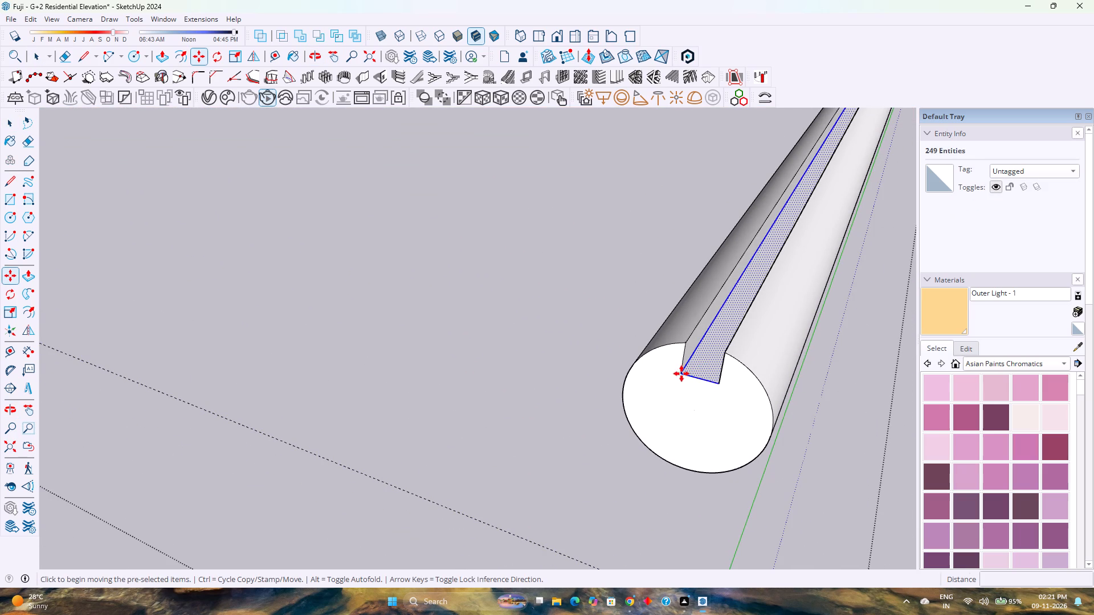
scroll(722, 399, down, 14)
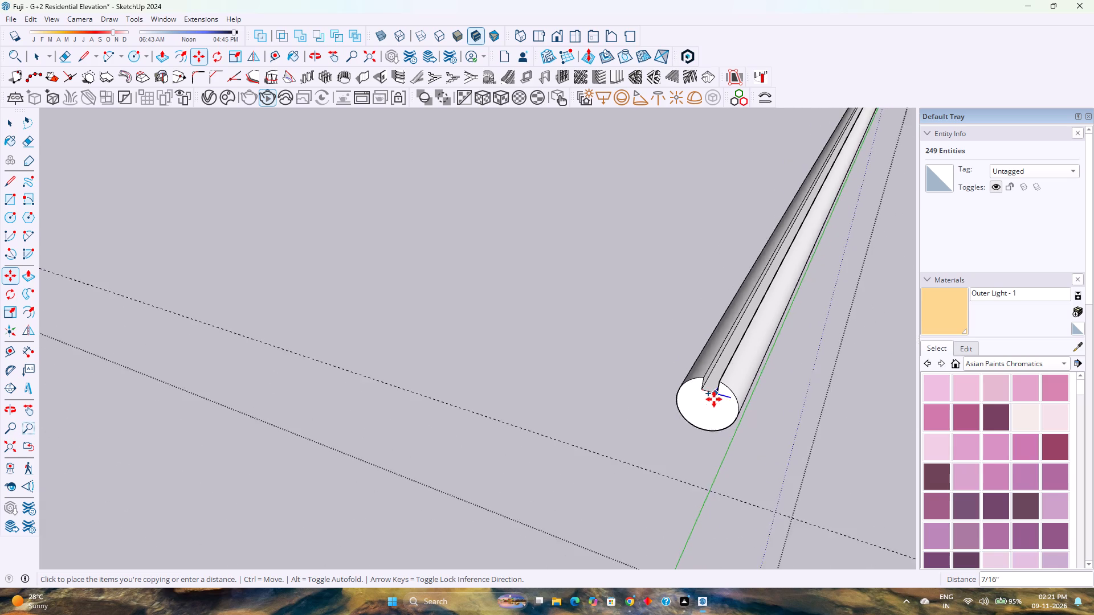
scroll(714, 399, down, 11)
shift+middle_drag(716, 396, 521, 491)
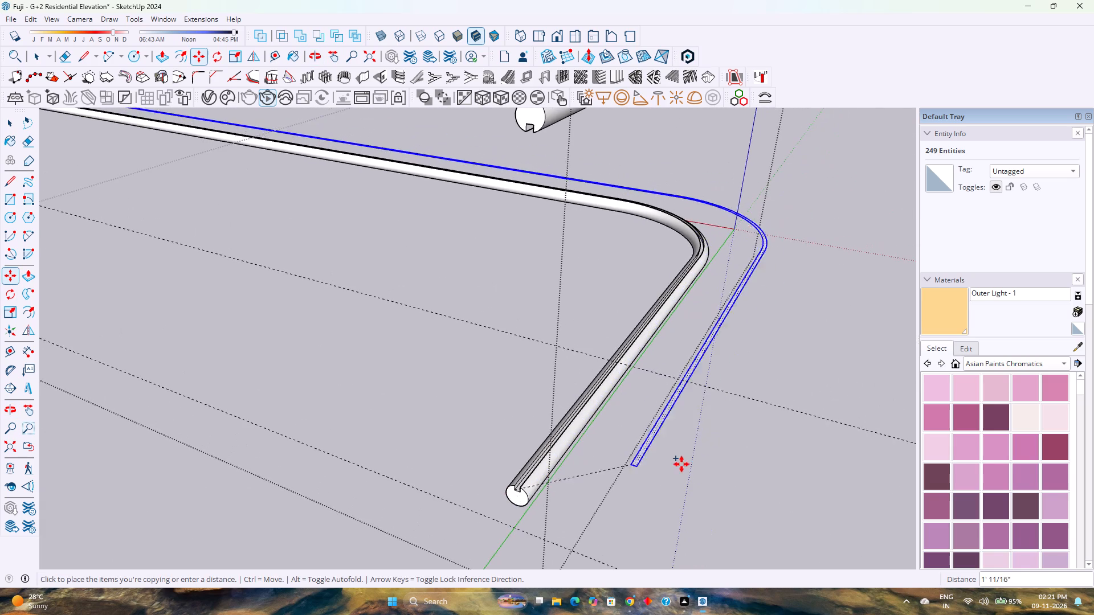
scroll(684, 464, down, 9)
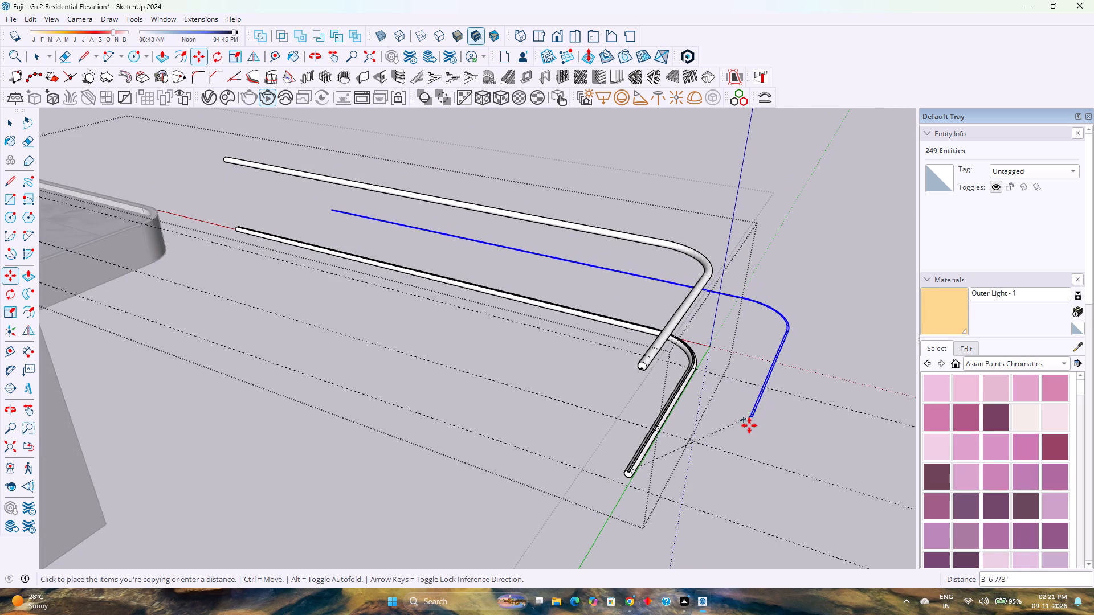
click(739, 441)
Make the copied notch floor strip a group.
scroll(738, 445, up, 4)
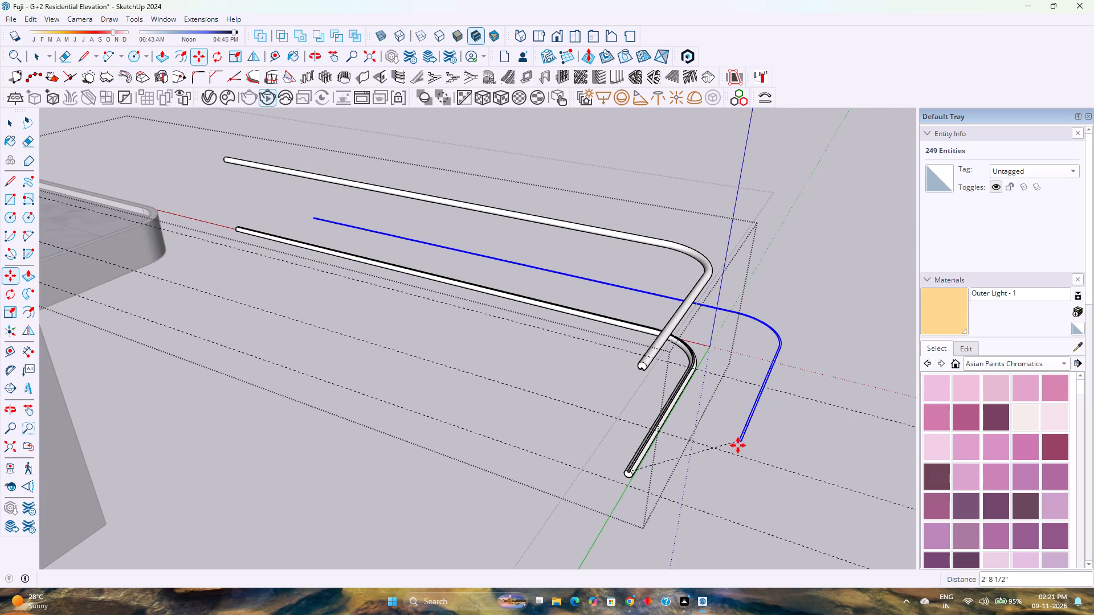
right_click(742, 436)
click(787, 241)
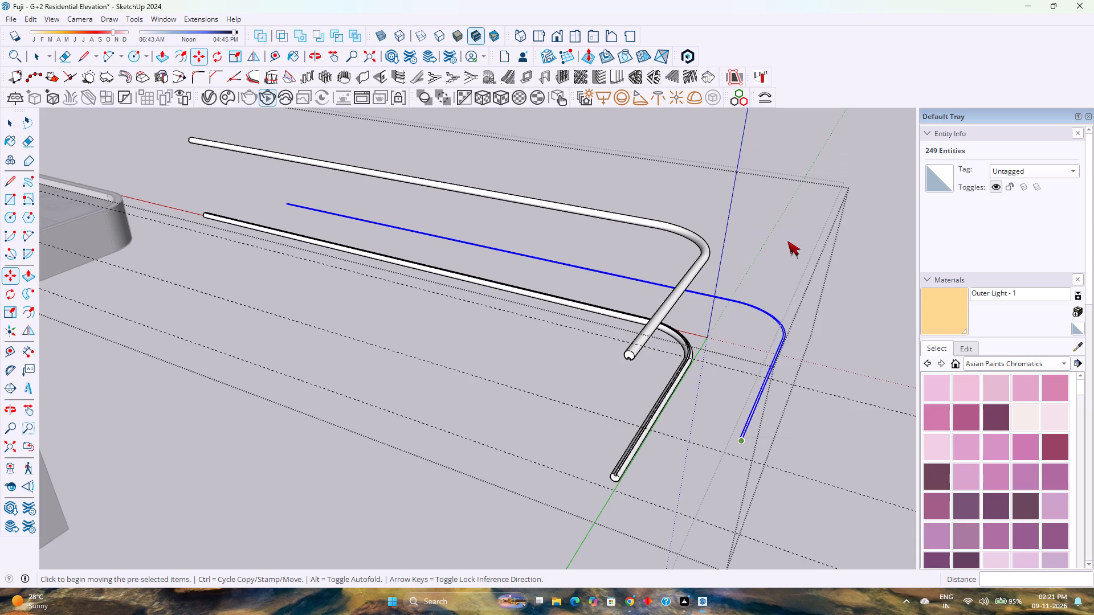
key(space)
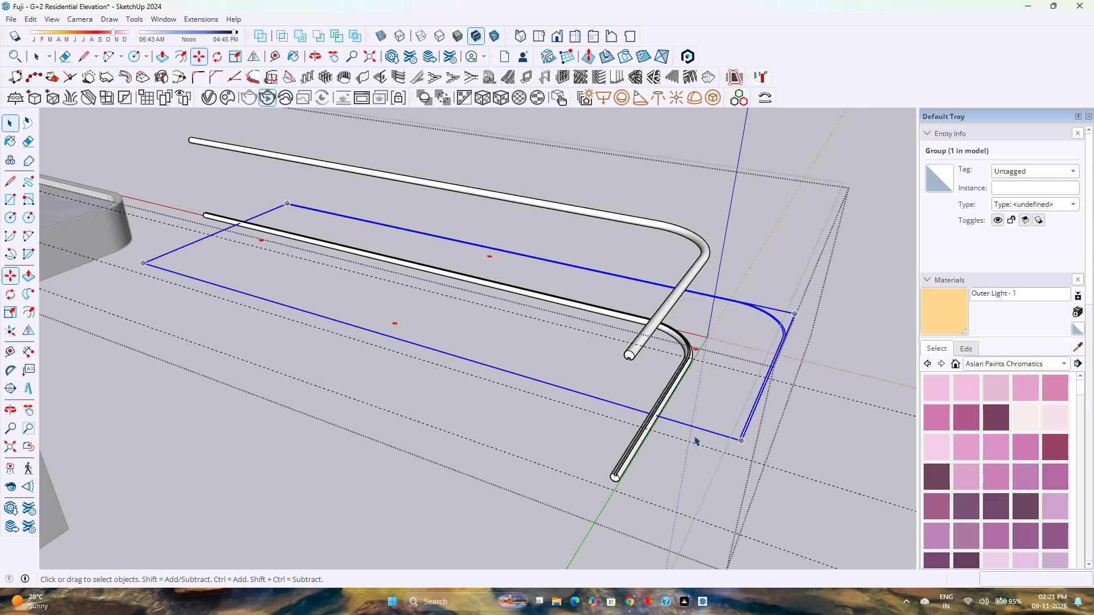
Paint the strip group with Translucent Glass Blue from the Glass and Mirrors collection.
scroll(728, 440, up, 7)
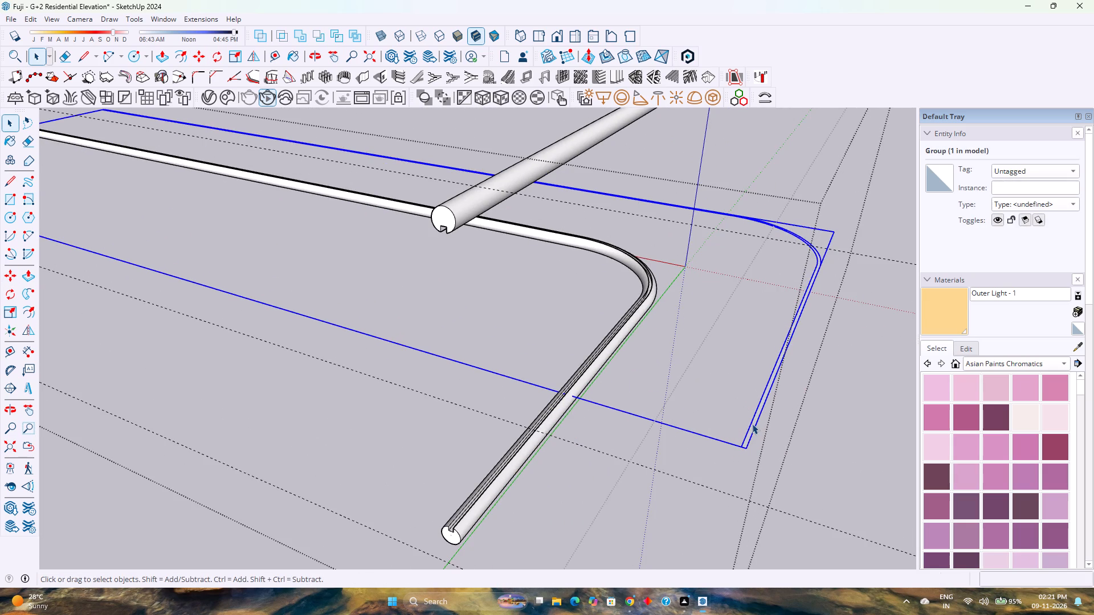
click(974, 362)
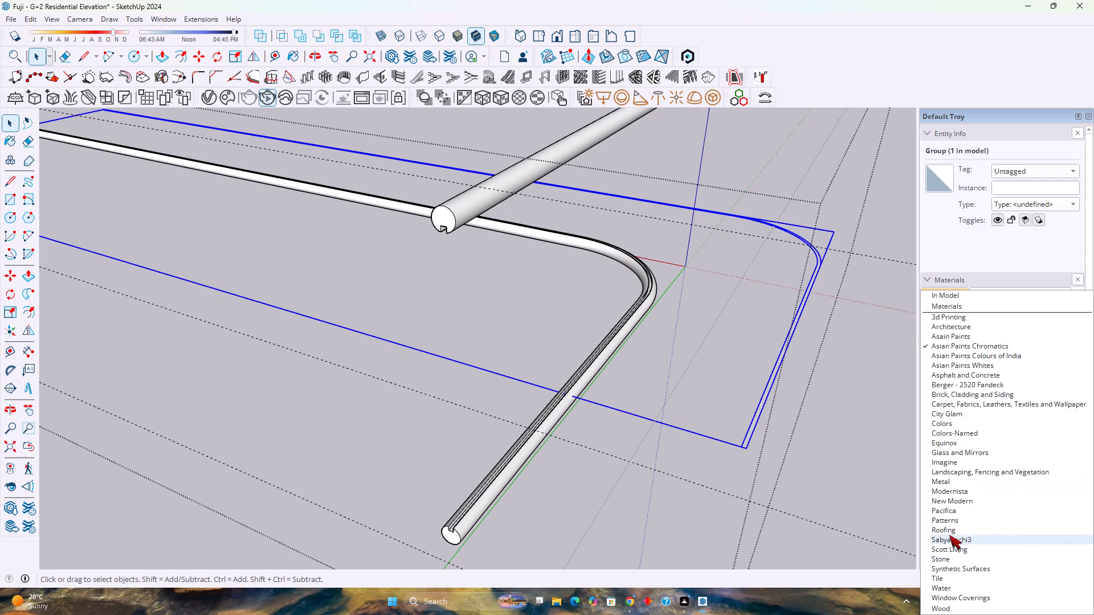
click(968, 449)
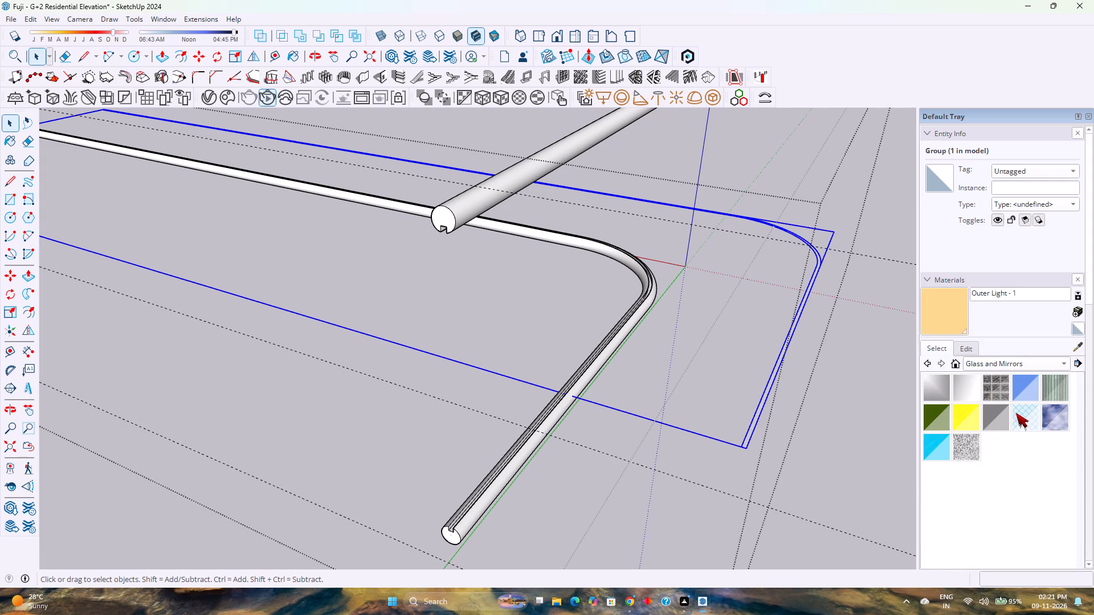
click(1022, 398)
scroll(758, 428, up, 2)
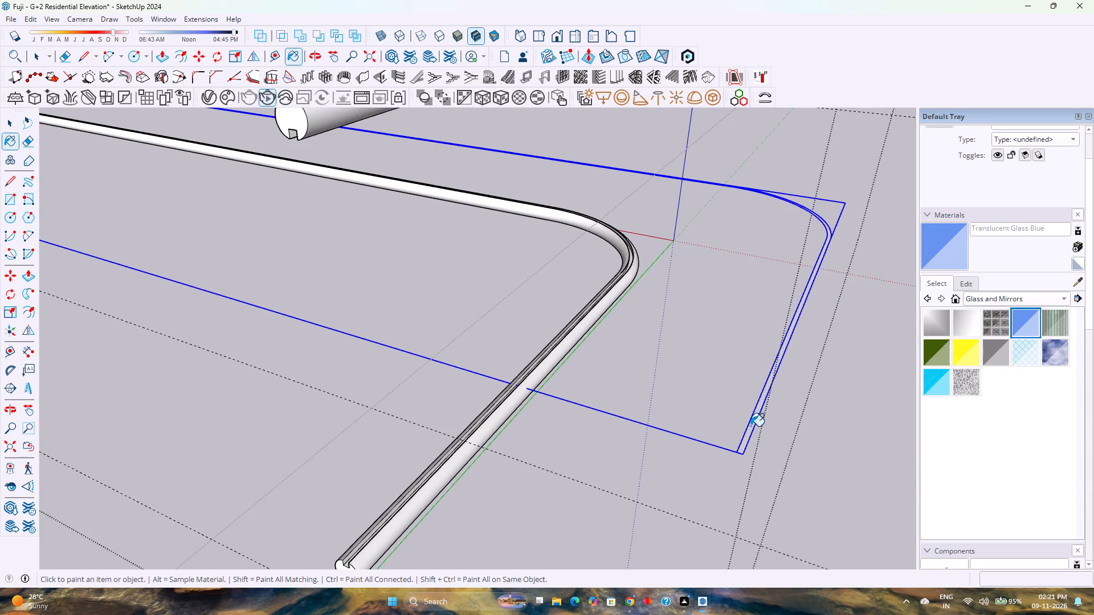
click(750, 426)
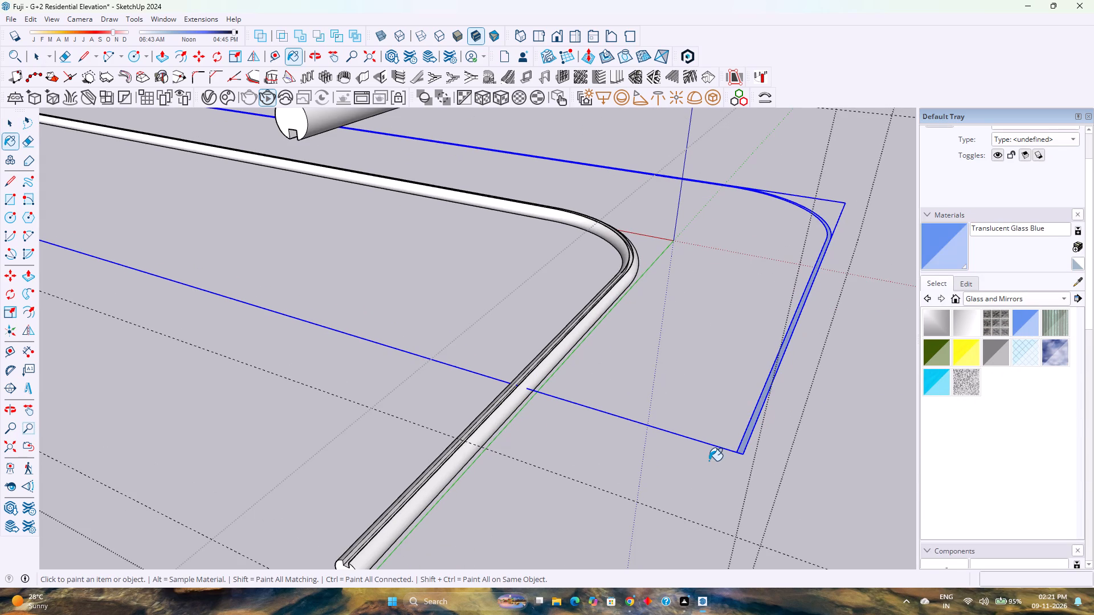
Move the glass strip group by its end corner back onto the matching floor corner of the lower rail's notch.
key(space)
key(m)
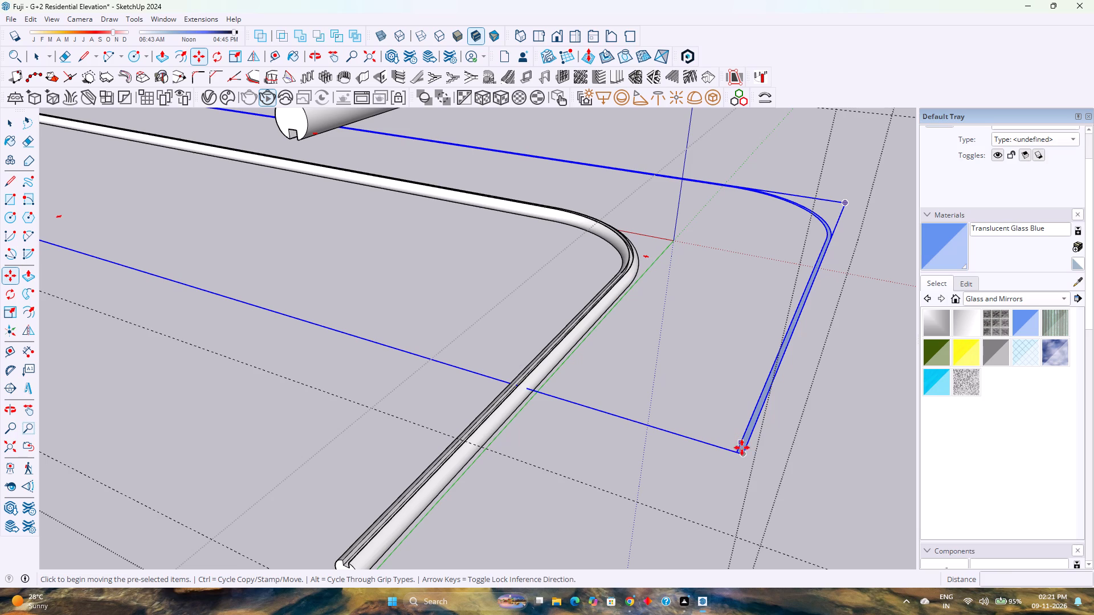
click(742, 457)
scroll(487, 487, down, 3)
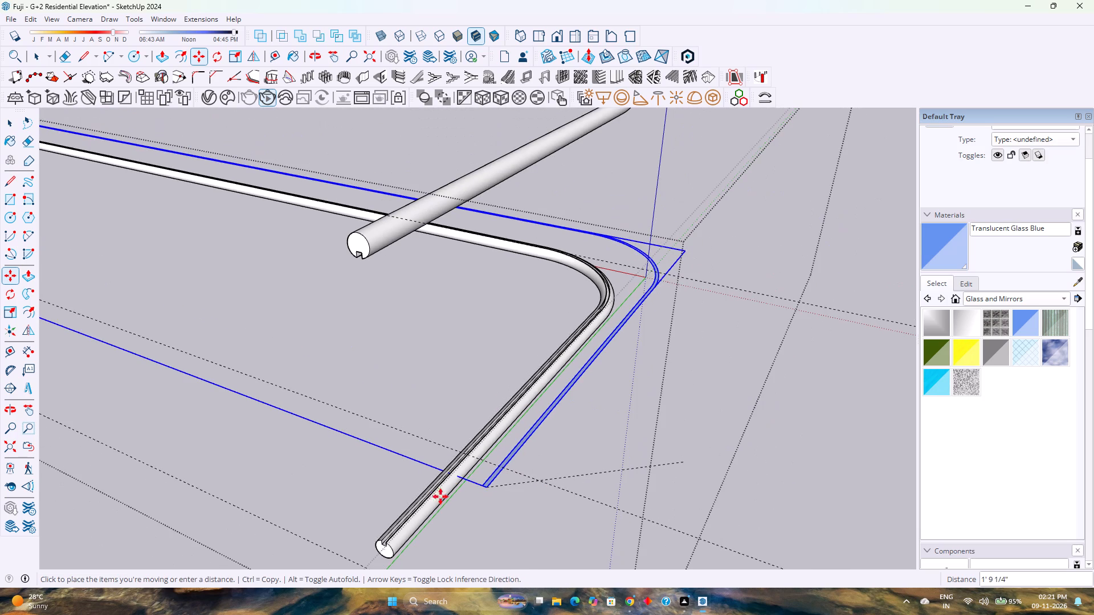
scroll(362, 521, up, 2)
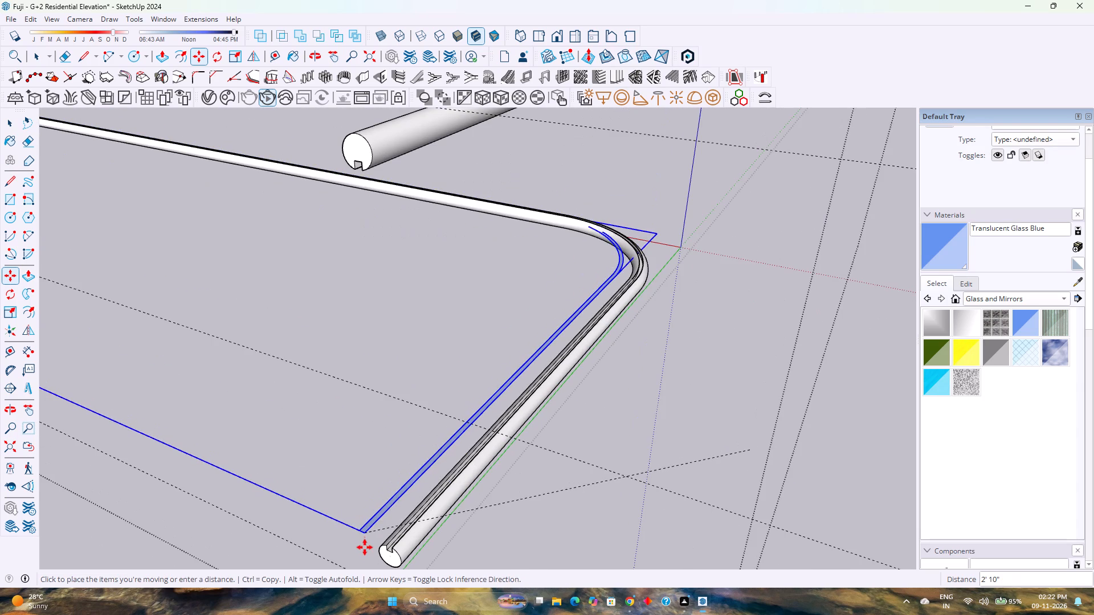
scroll(365, 548, up, 3)
middle_drag(377, 547, 455, 449)
middle_click(455, 449)
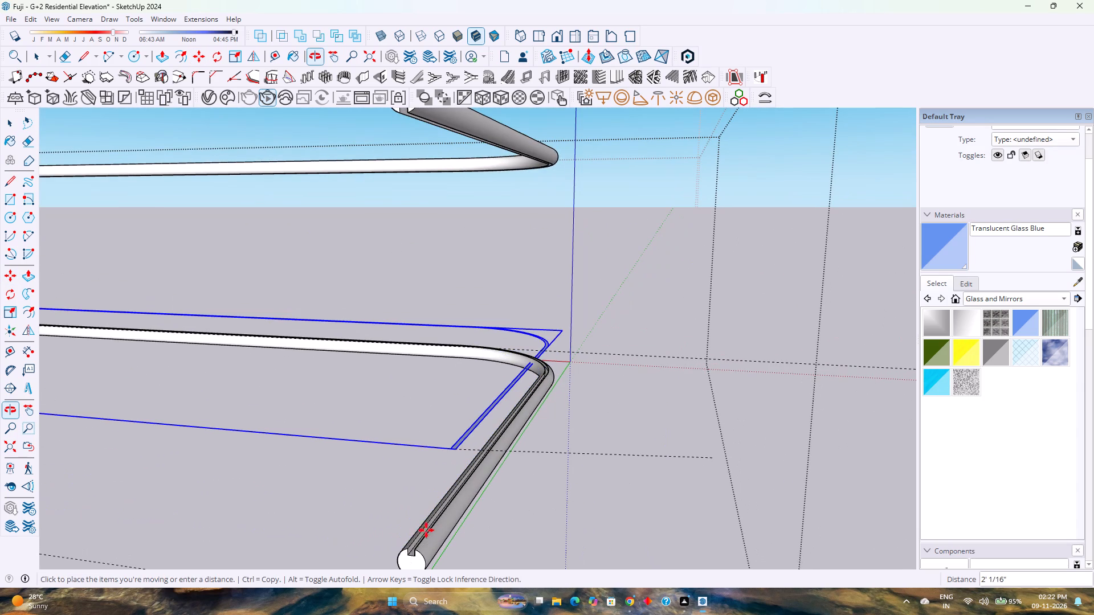
scroll(412, 557, up, 5)
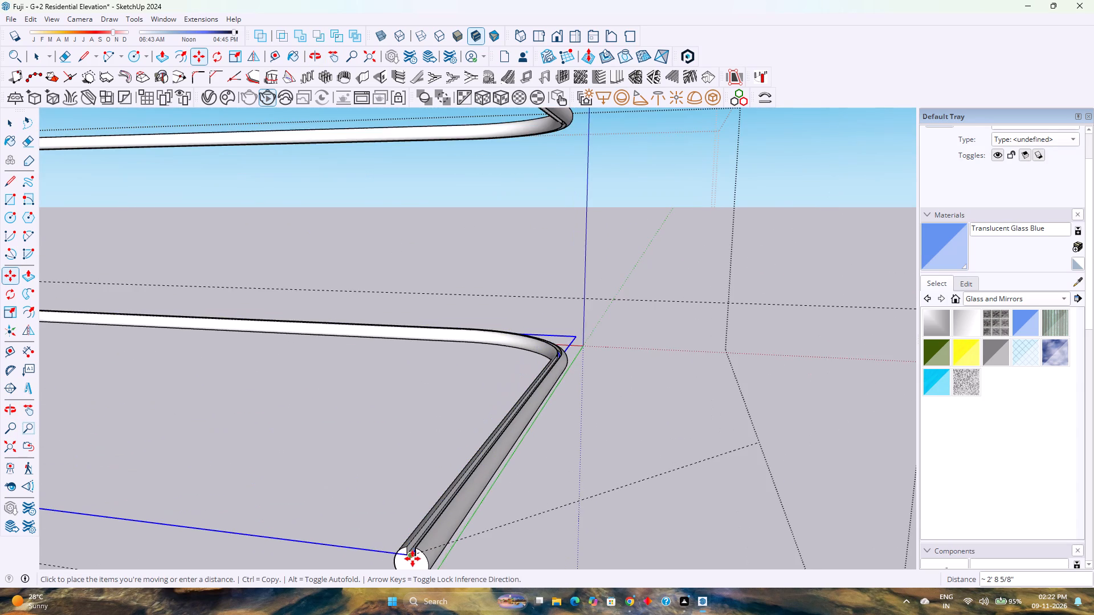
scroll(413, 559, up, 17)
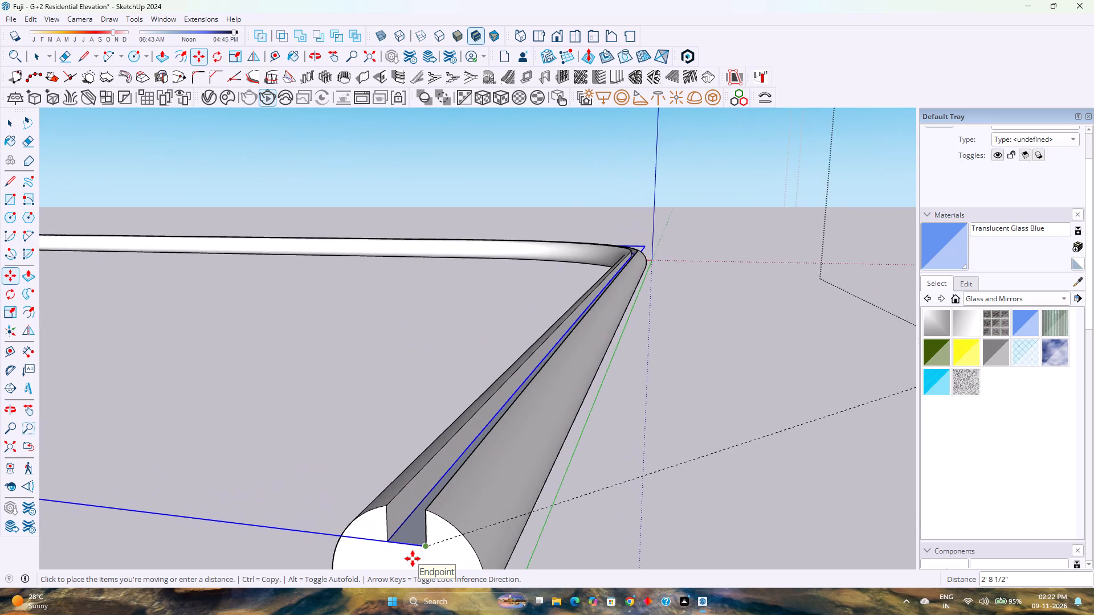
scroll(413, 559, up, 4)
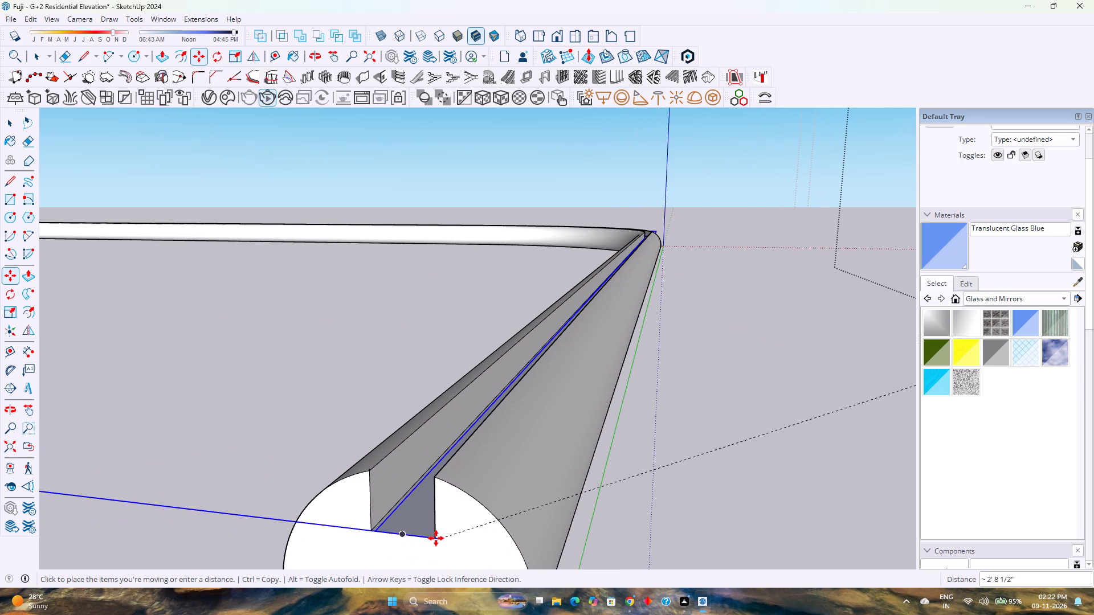
click(436, 538)
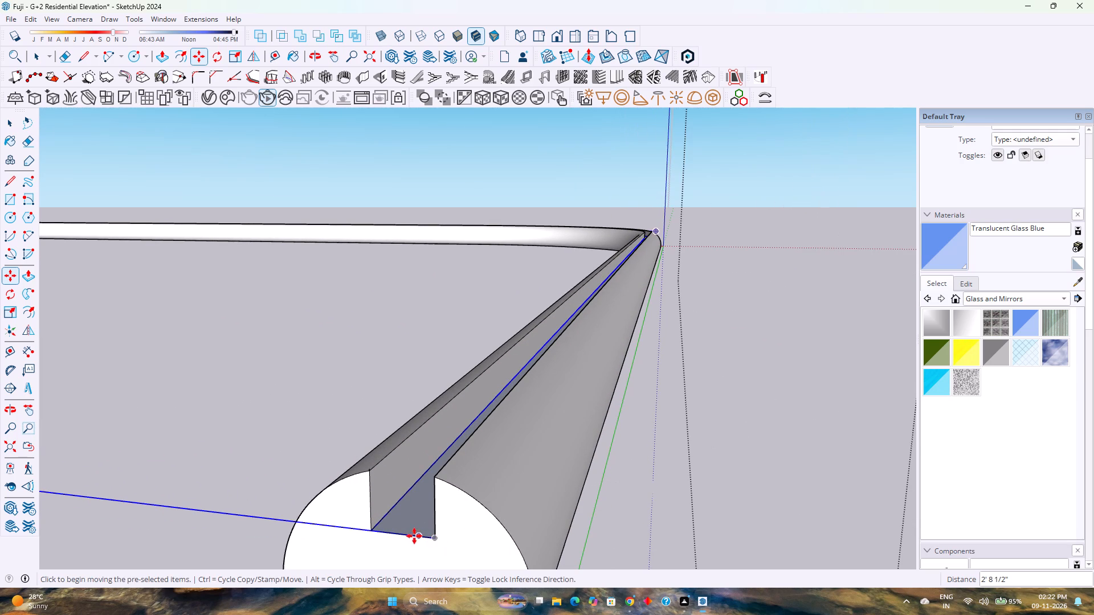
Open the glass strip group and Push/Pull its face up to the top of the upper rail's notch.
key(space)
double_click(414, 528)
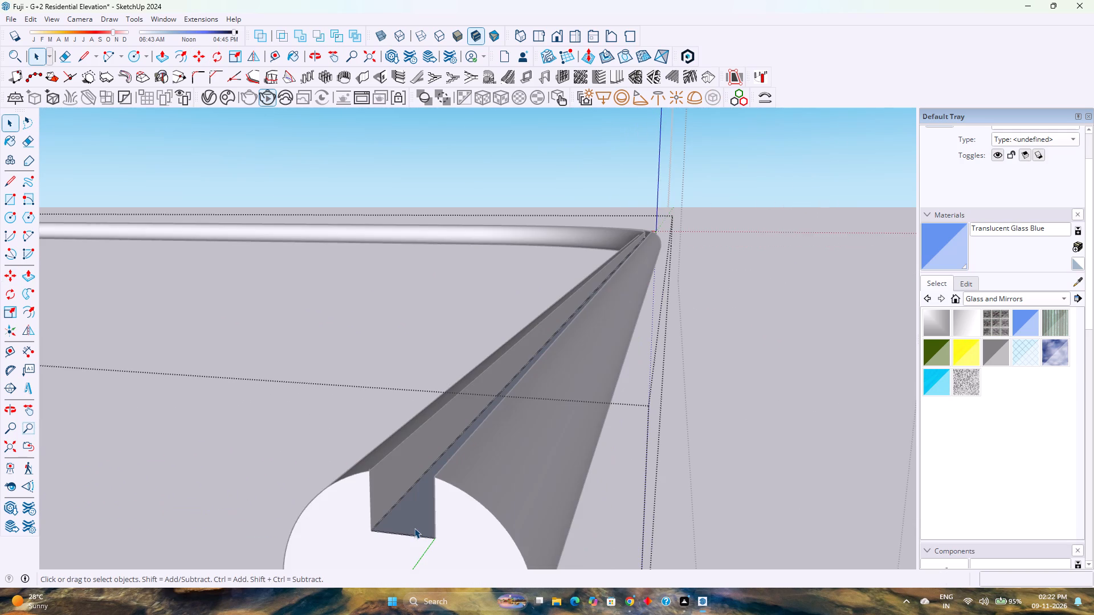
key(p)
click(413, 524)
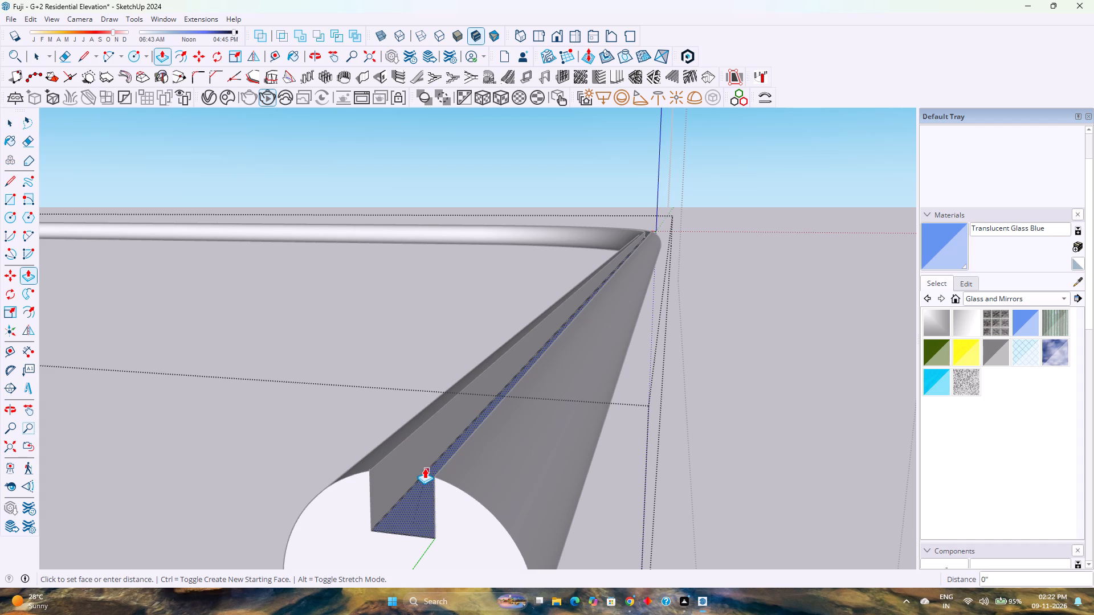
scroll(424, 468, down, 10)
scroll(385, 382, down, 3)
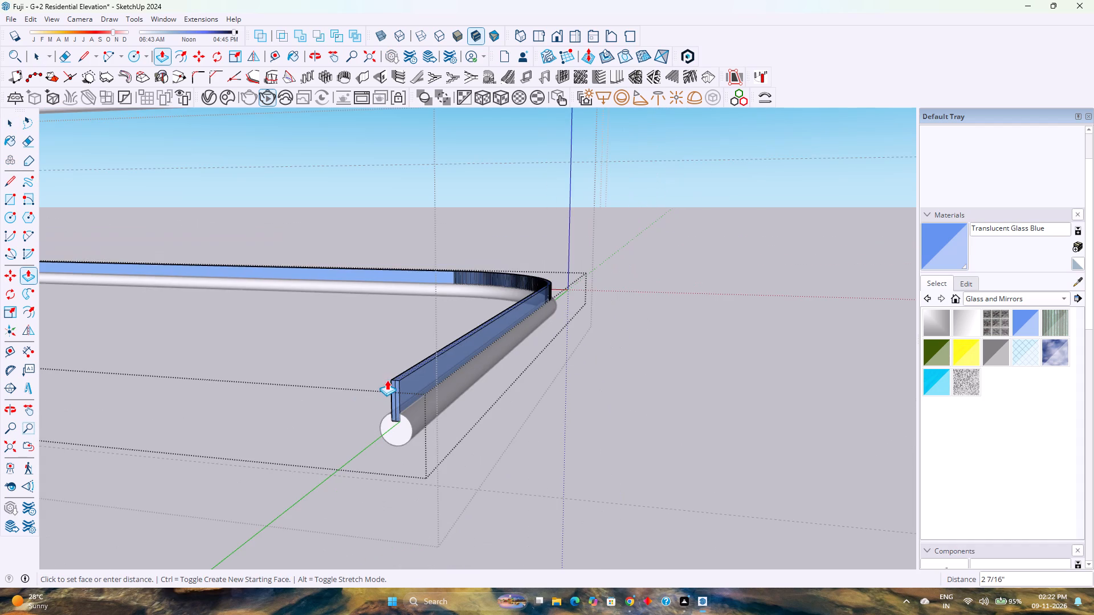
shift+middle_drag(376, 347, 429, 488)
shift+middle_click(429, 488)
scroll(413, 419, down, 6)
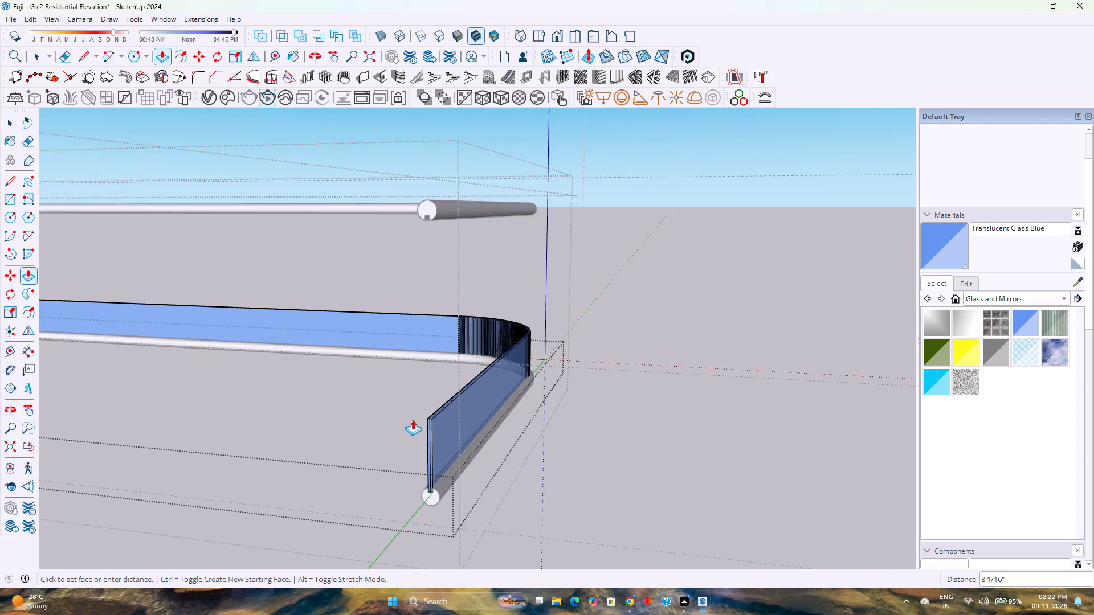
scroll(413, 419, down, 1)
scroll(418, 287, up, 3)
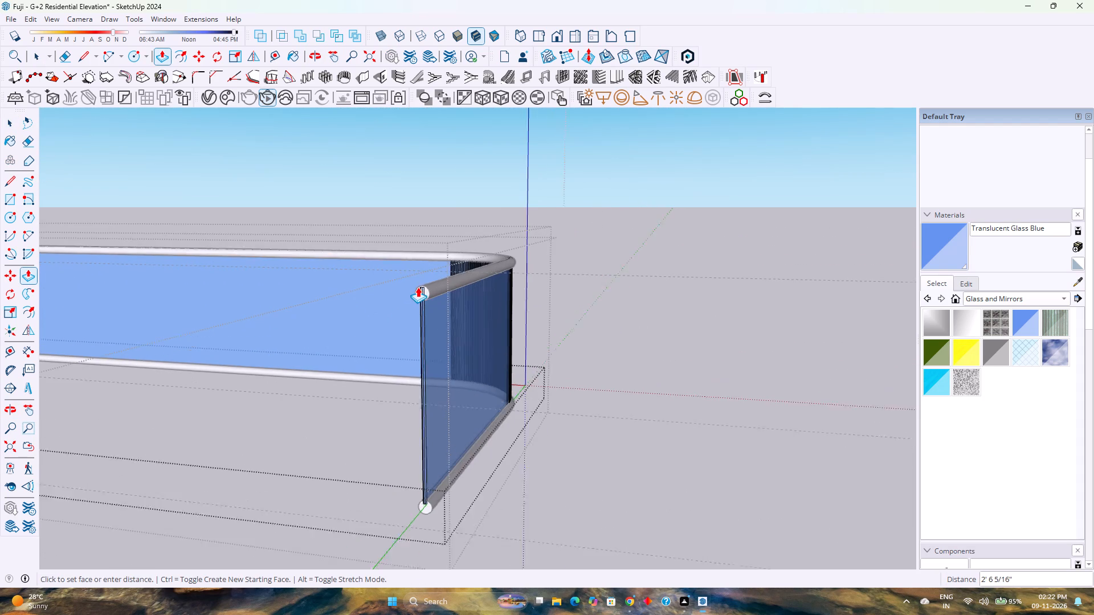
scroll(423, 294, up, 20)
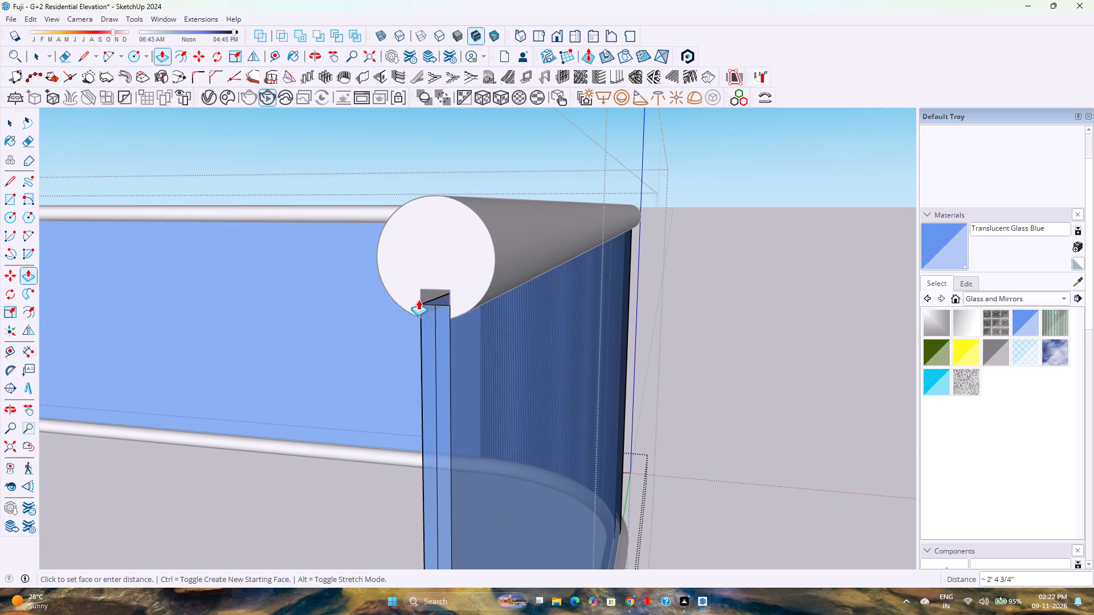
click(427, 289)
Delete the vertical line along the middle of the glass panel's end face.
key(space)
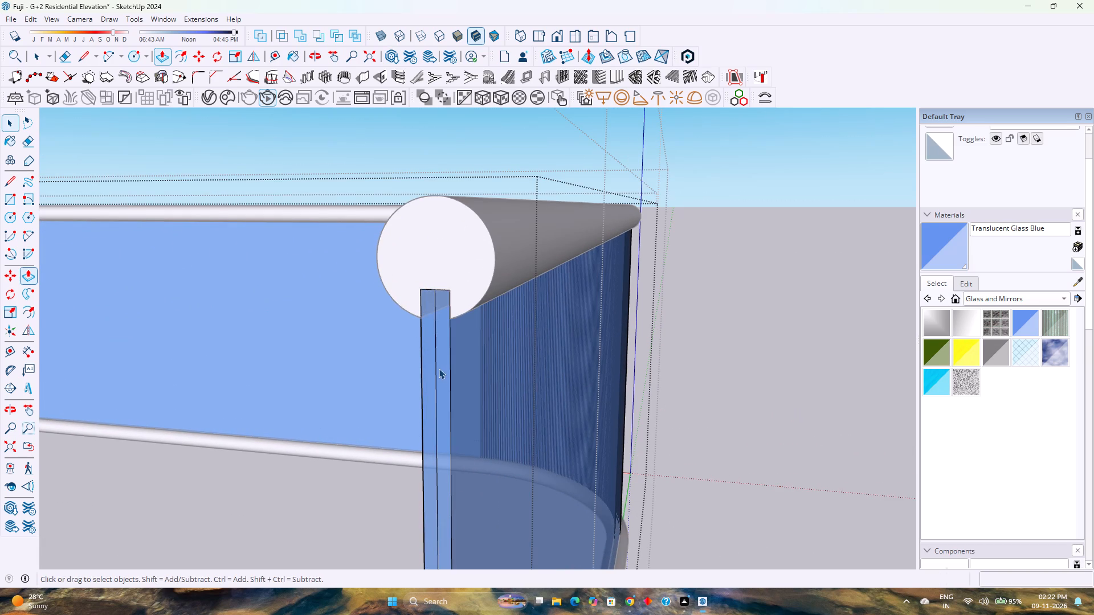
double_click(437, 366)
click(436, 368)
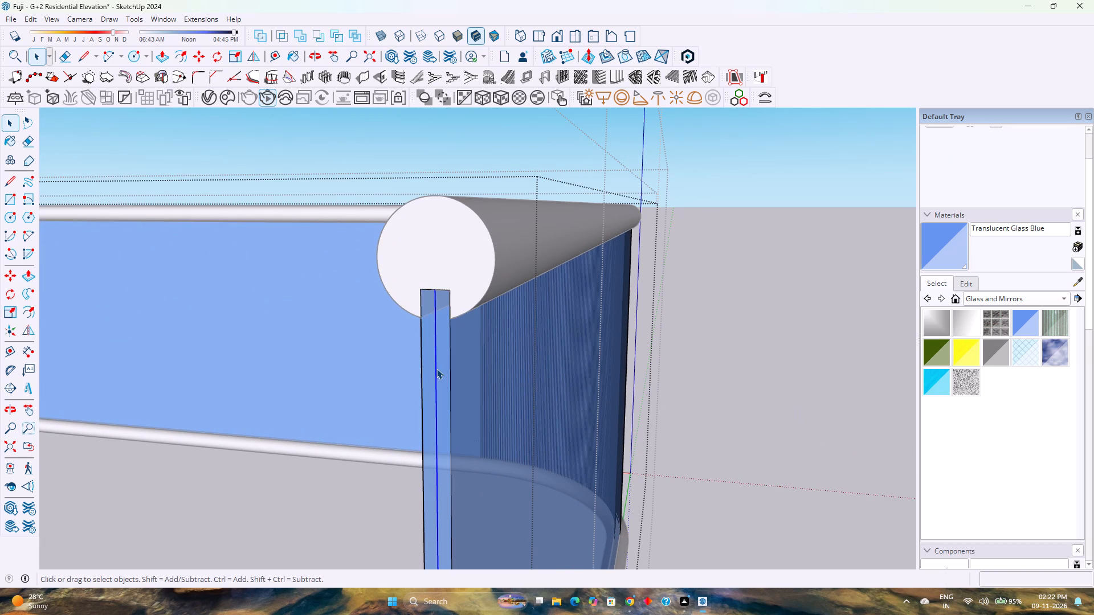
key(Delete)
Delete the middle vertical line on the end face at the opposite end of the glass panel.
scroll(460, 415, down, 4)
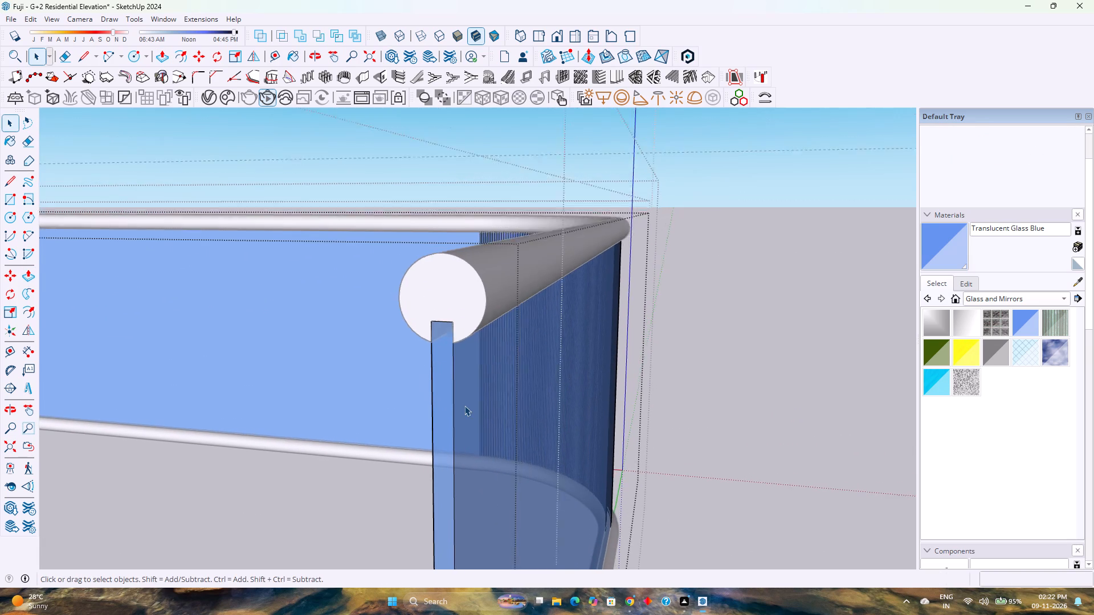
scroll(464, 405, down, 14)
middle_drag(660, 405, 351, 419)
scroll(353, 417, down, 4)
middle_drag(466, 395, 154, 448)
middle_drag(226, 413, 330, 437)
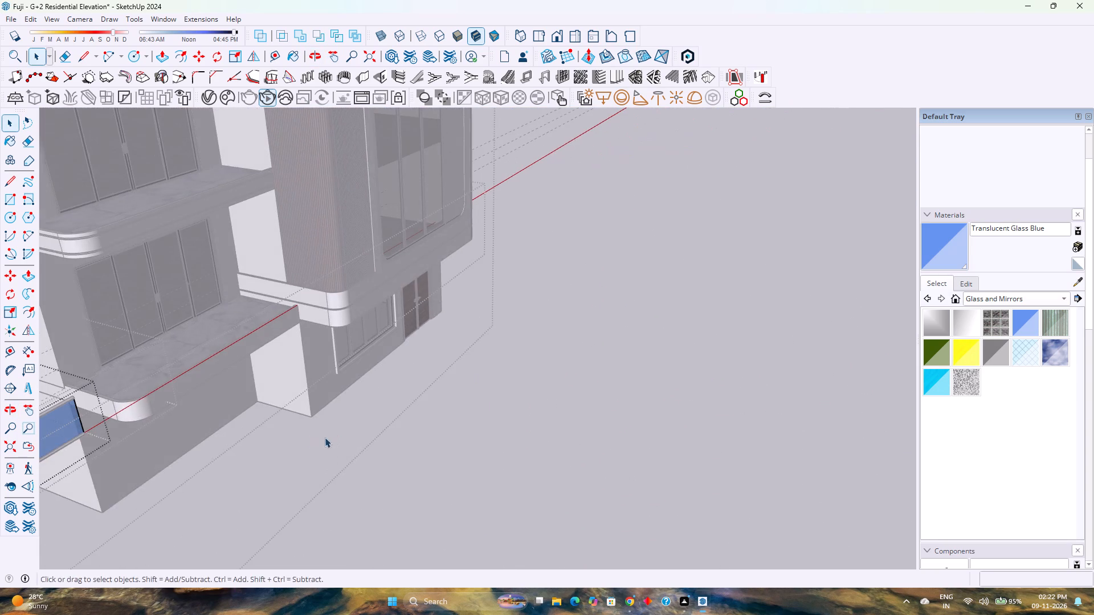
shift+middle_drag(308, 436, 513, 432)
middle_drag(475, 421, 138, 450)
shift+middle_drag(165, 331, 492, 479)
scroll(491, 477, up, 1)
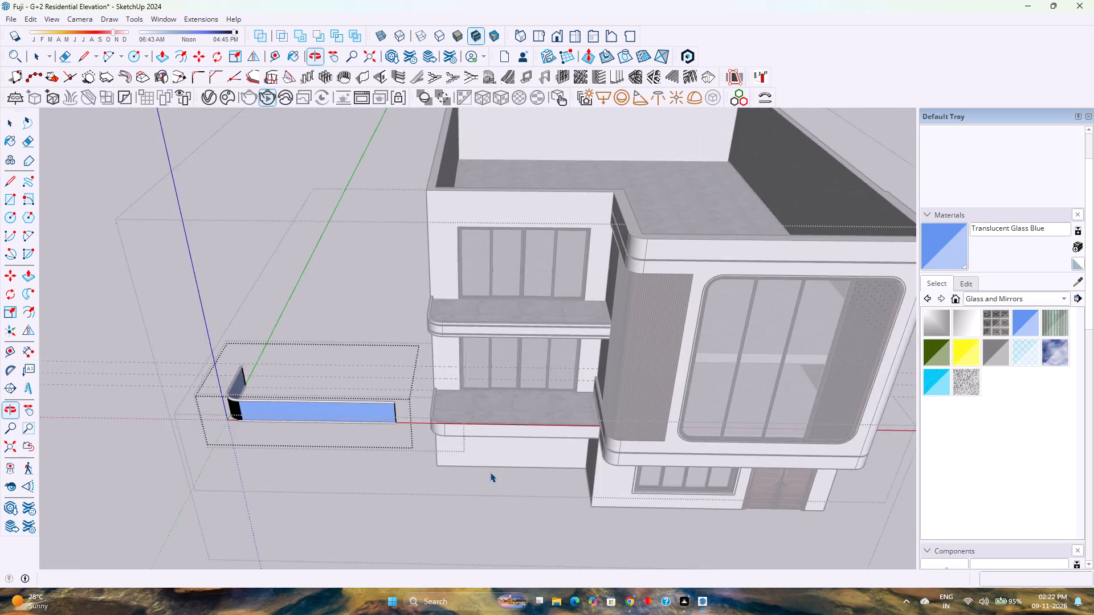
scroll(454, 426, up, 2)
scroll(360, 383, up, 8)
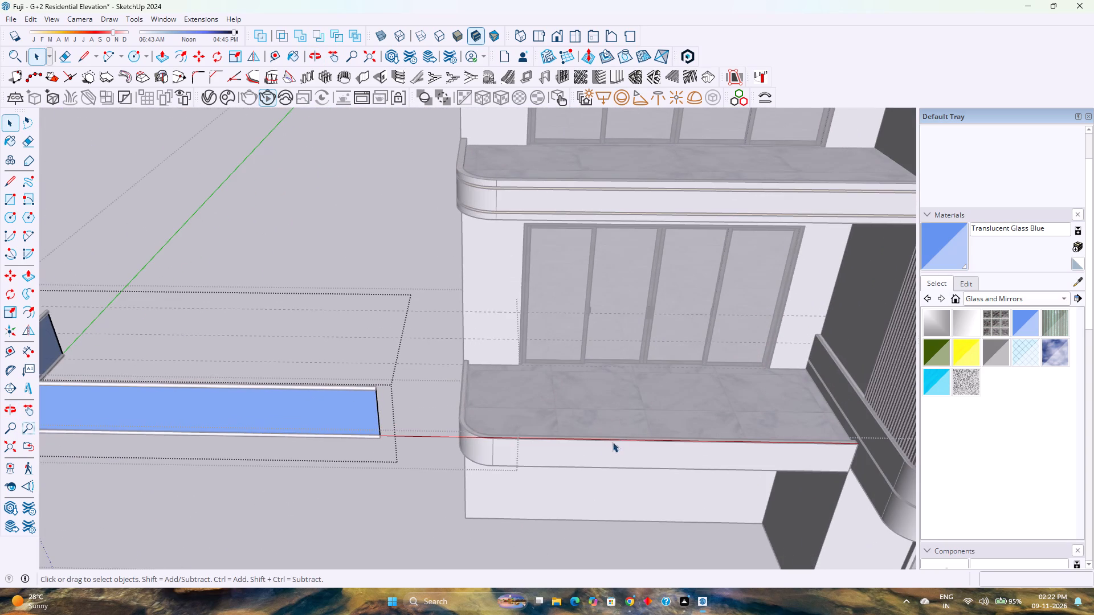
scroll(393, 372, up, 6)
middle_drag(371, 405, 192, 442)
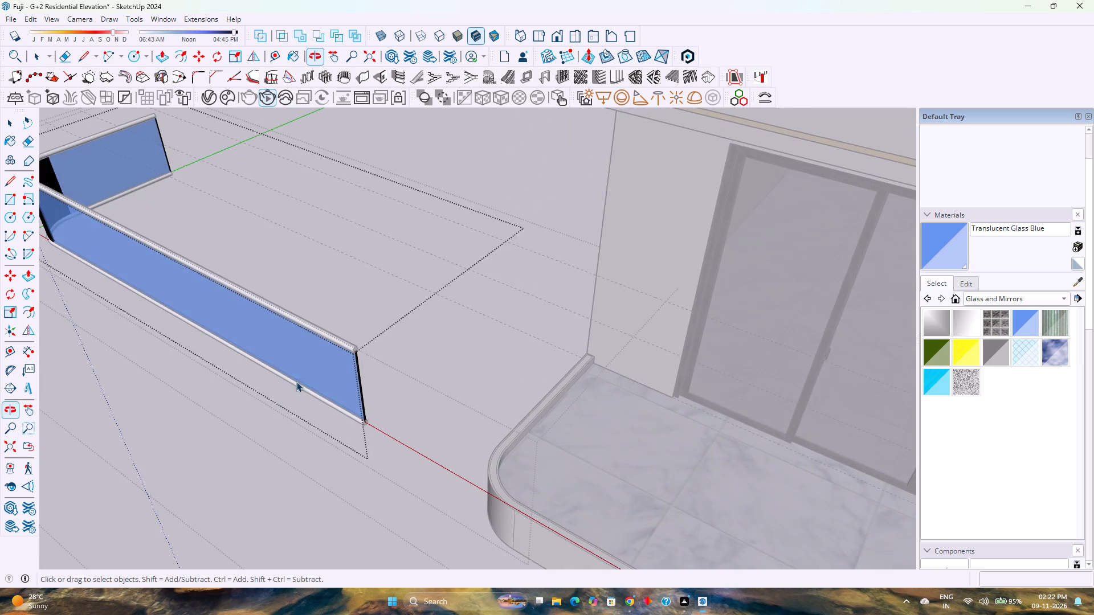
scroll(362, 360, up, 20)
scroll(362, 360, up, 6)
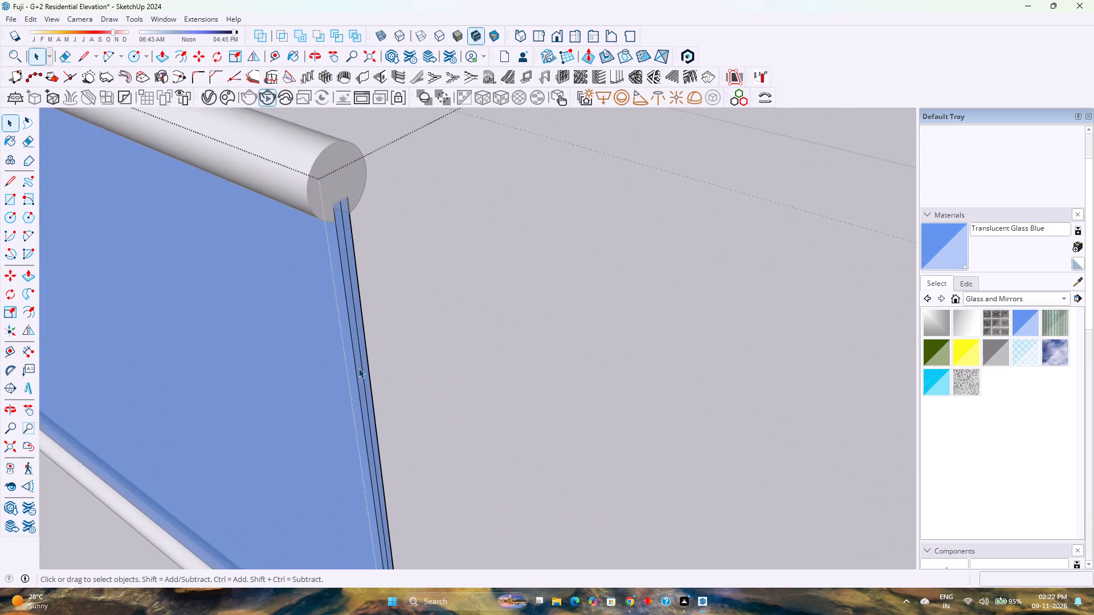
scroll(358, 368, up, 4)
click(362, 363)
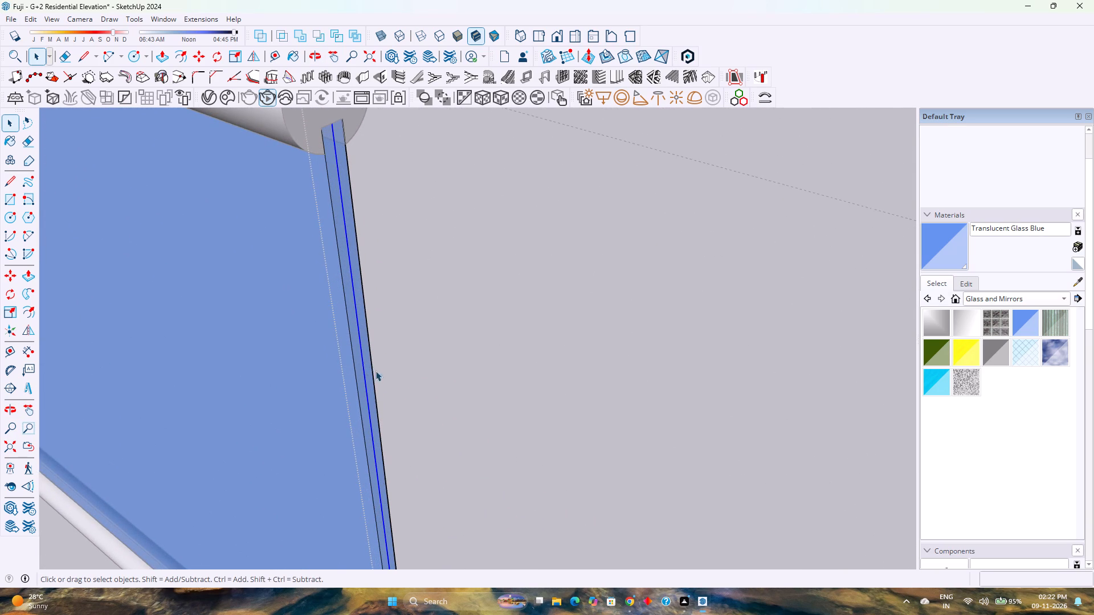
key(Delete)
Close the glass group and delete all guides around the railing.
scroll(459, 403, down, 8)
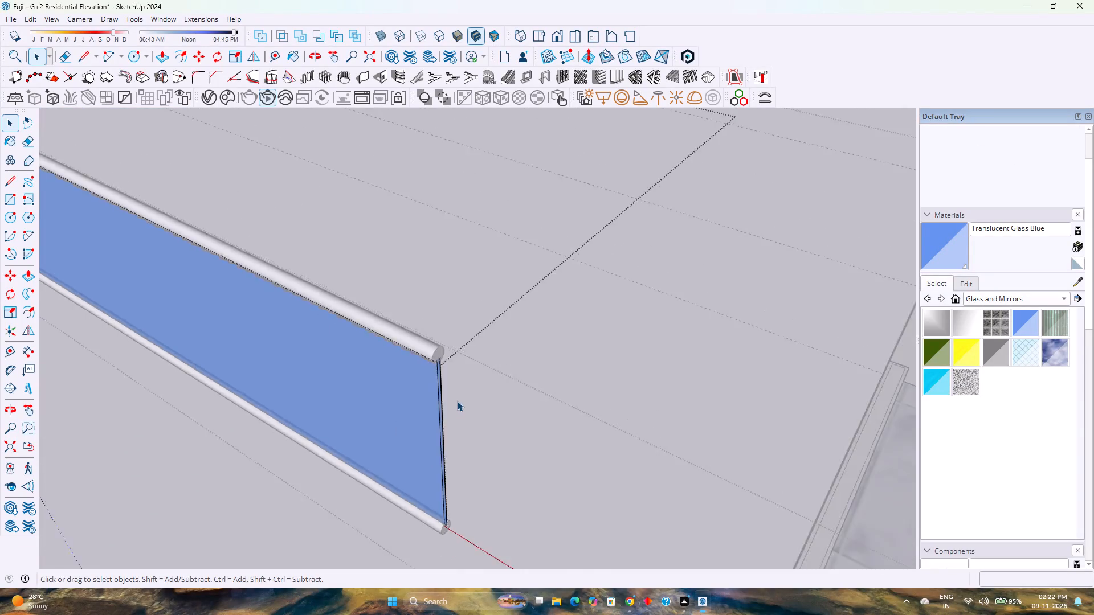
scroll(457, 401, down, 2)
scroll(457, 401, up, 1)
scroll(457, 401, down, 8)
scroll(260, 495, down, 2)
middle_drag(260, 495, 504, 407)
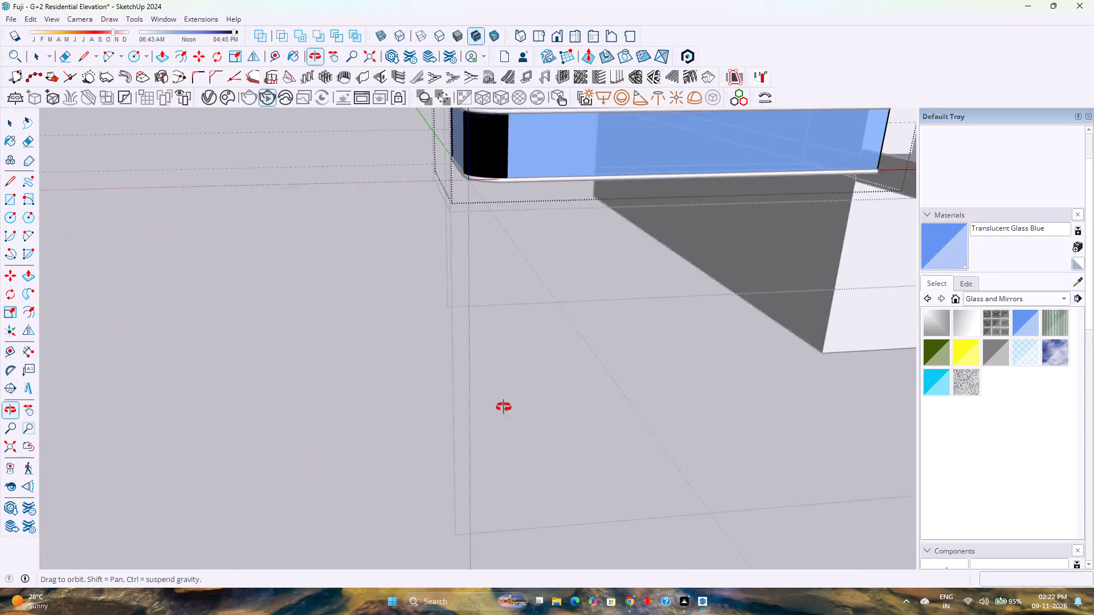
middle_drag(504, 407, 456, 438)
middle_click(456, 438)
shift+middle_drag(471, 389, 390, 485)
scroll(446, 413, down, 5)
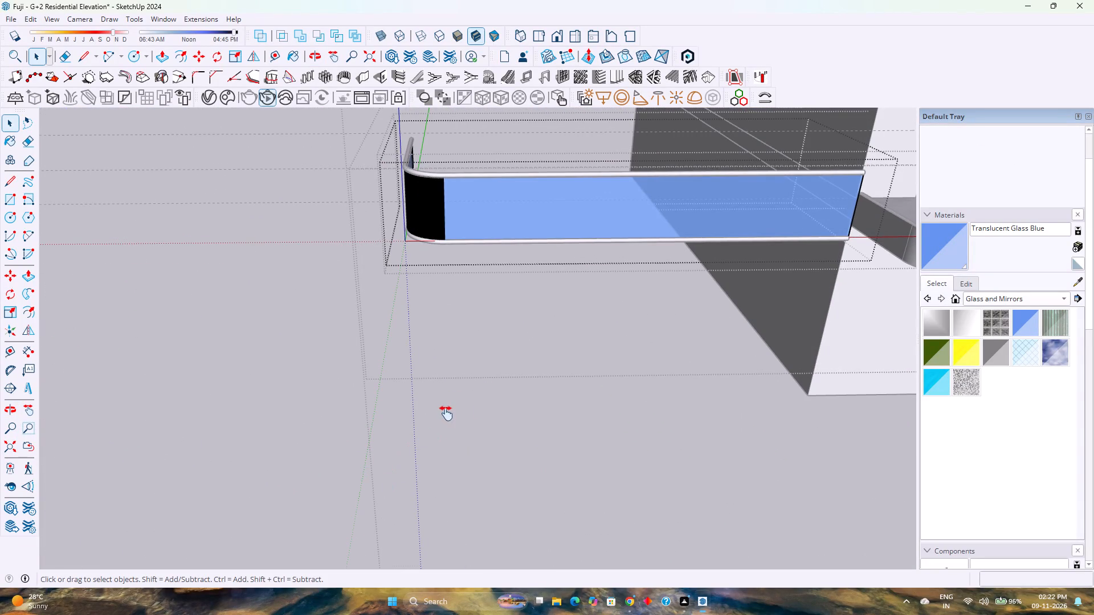
scroll(446, 413, up, 4)
shift+middle_drag(564, 354, 380, 512)
shift+middle_click(380, 512)
scroll(427, 436, down, 4)
scroll(427, 436, up, 3)
scroll(427, 433, down, 4)
scroll(427, 433, up, 2)
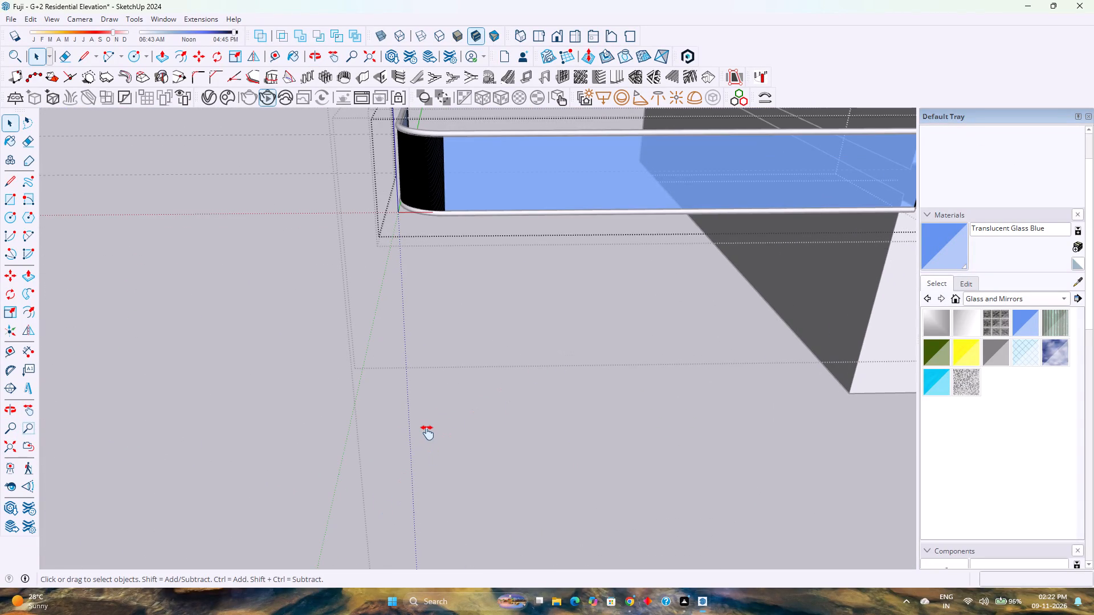
scroll(427, 433, up, 2)
click(537, 382)
drag(537, 382, 535, 391)
shift+middle_drag(572, 355, 426, 515)
scroll(438, 465, down, 4)
scroll(437, 462, up, 3)
scroll(436, 462, down, 4)
scroll(436, 460, up, 2)
shift+middle_drag(627, 284, 429, 457)
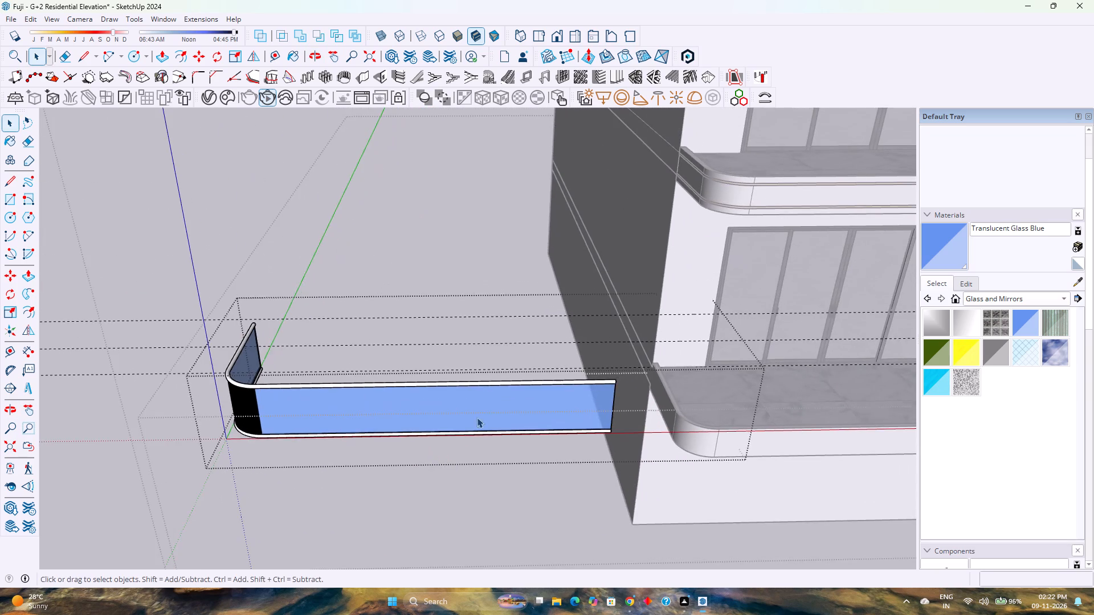
scroll(489, 417, up, 4)
scroll(489, 417, down, 3)
scroll(489, 418, up, 3)
scroll(489, 418, down, 4)
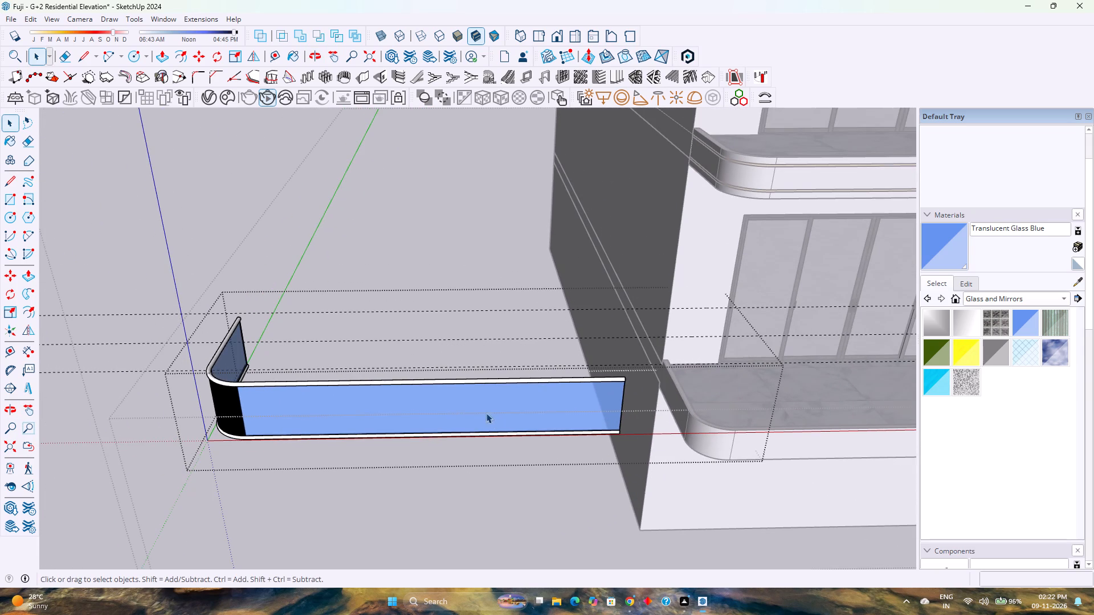
click(28, 18)
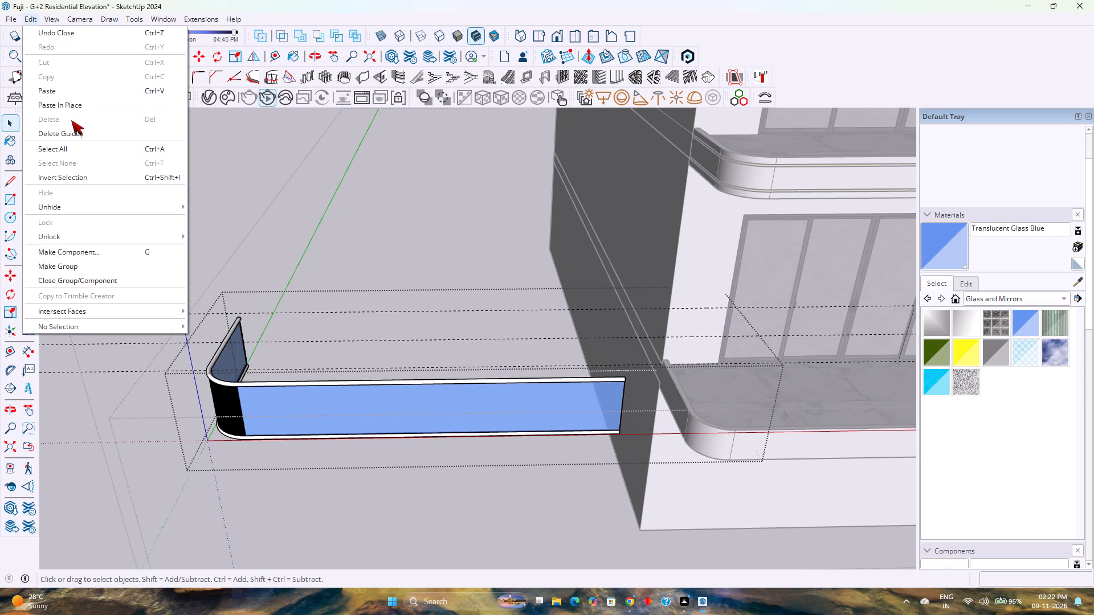
click(78, 133)
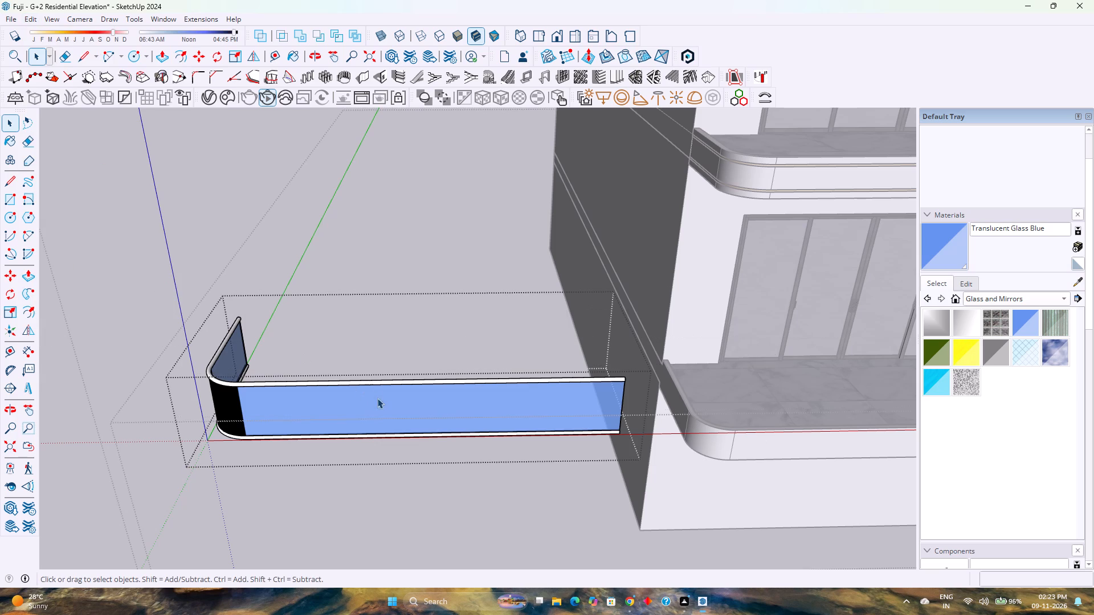
Move the railing group by its lower front end corner about 20' onto the end corner of the lower balcony's parapet top.
scroll(383, 397, down, 4)
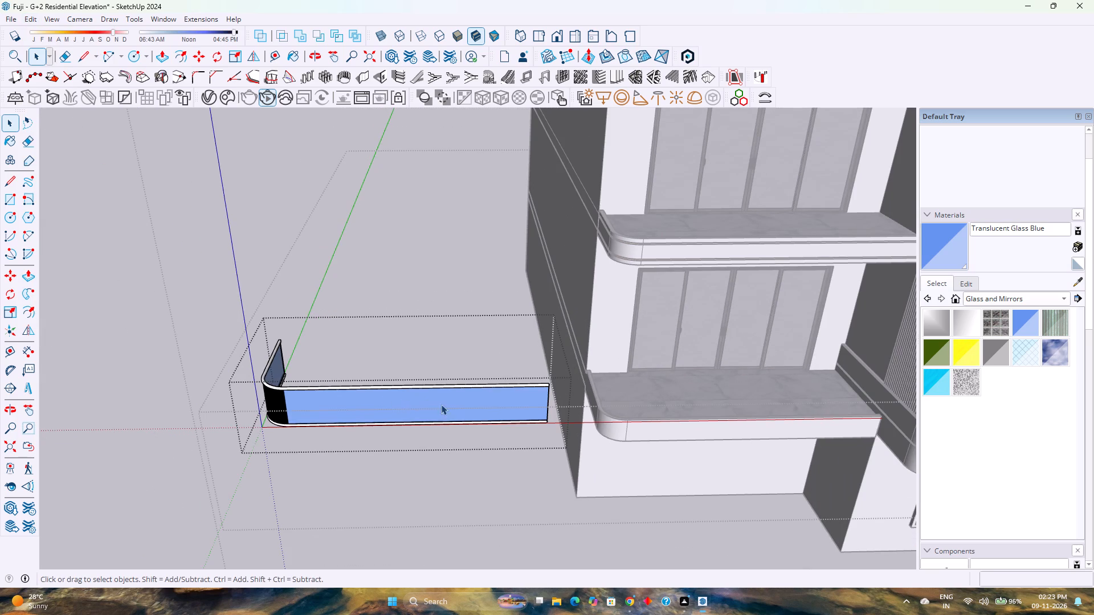
scroll(454, 408, up, 4)
key(Escape)
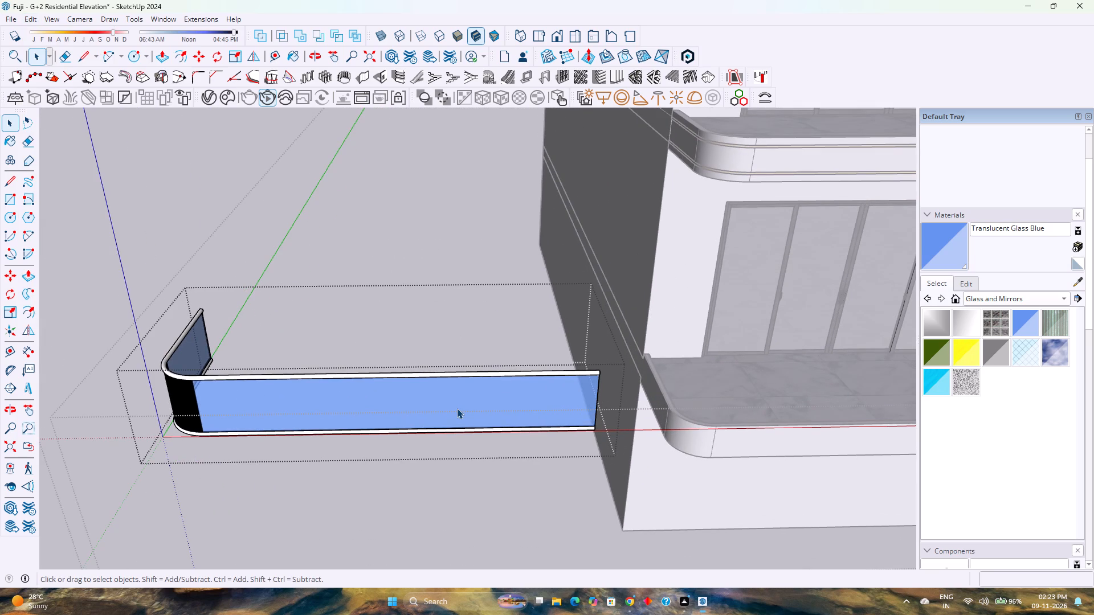
click(457, 408)
key(m)
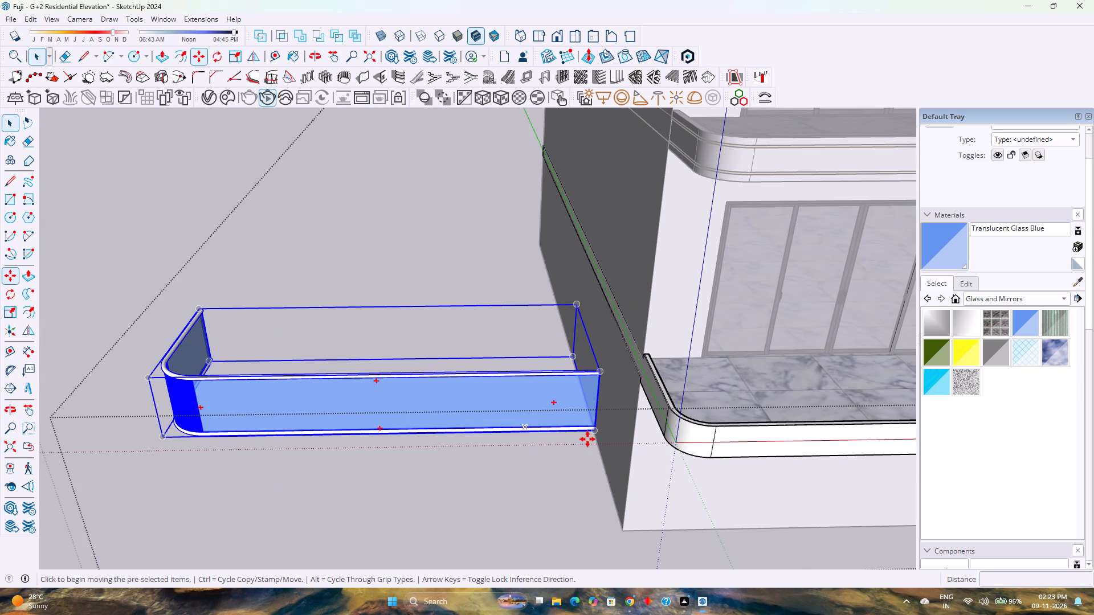
click(594, 433)
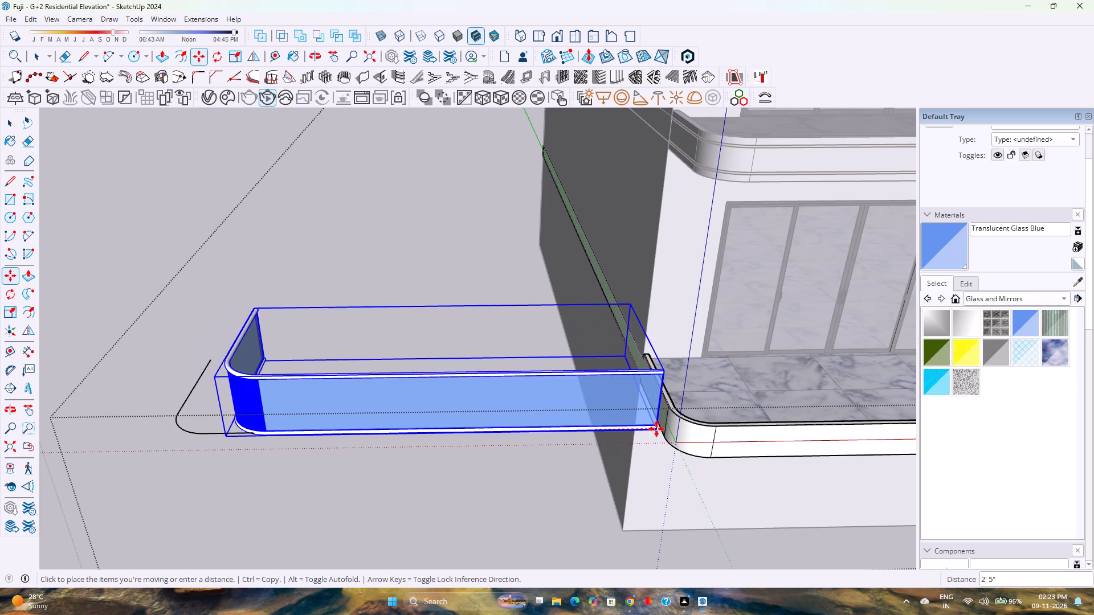
scroll(726, 431, down, 1)
shift+middle_drag(726, 431, 384, 430)
shift+middle_click(384, 430)
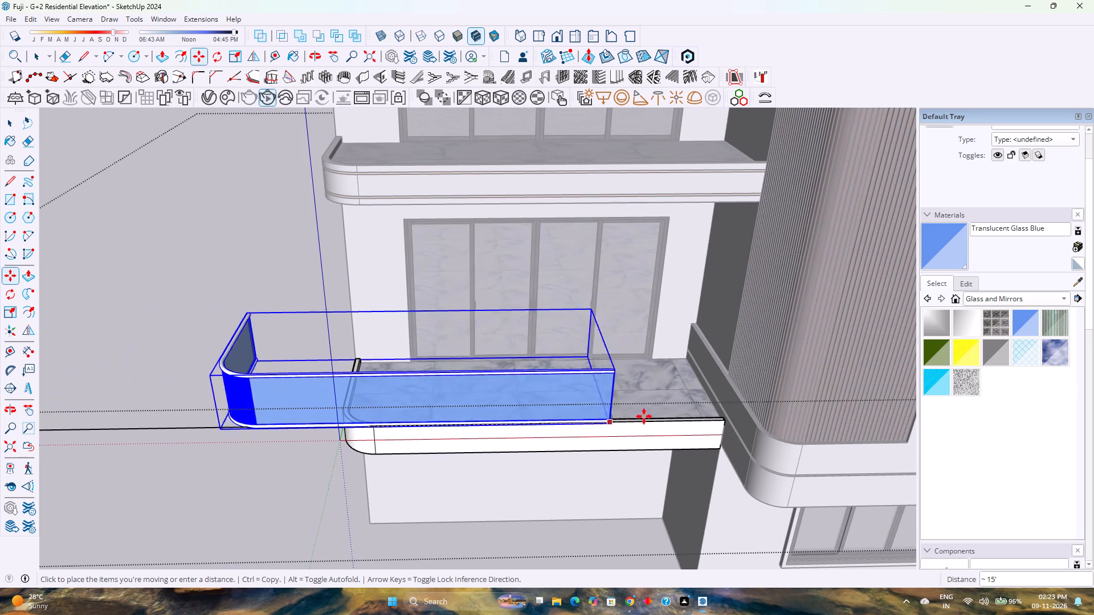
scroll(707, 418, up, 14)
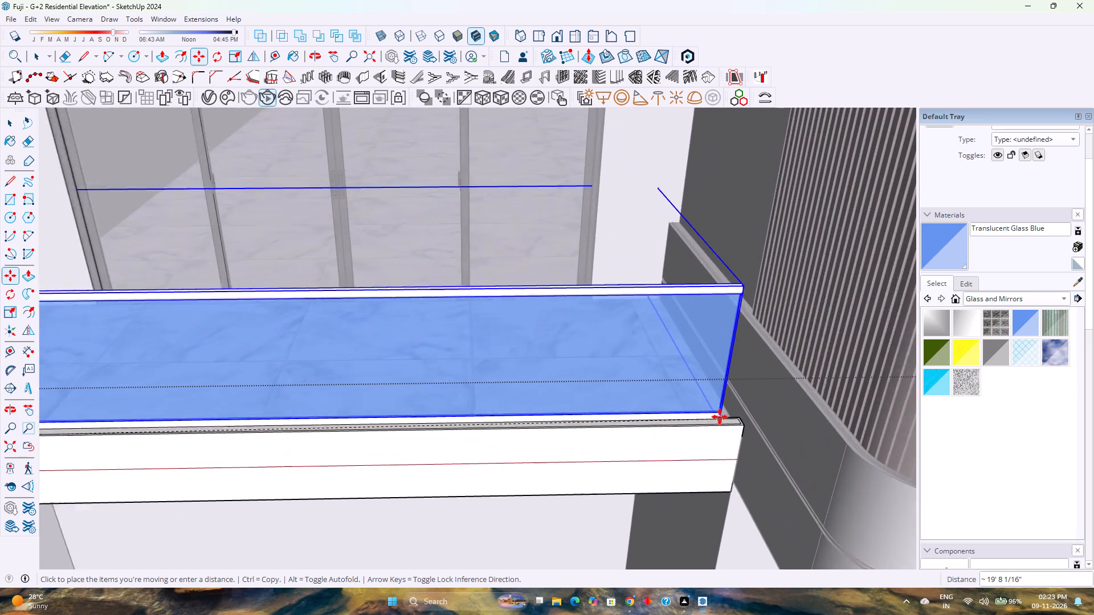
scroll(731, 416, up, 11)
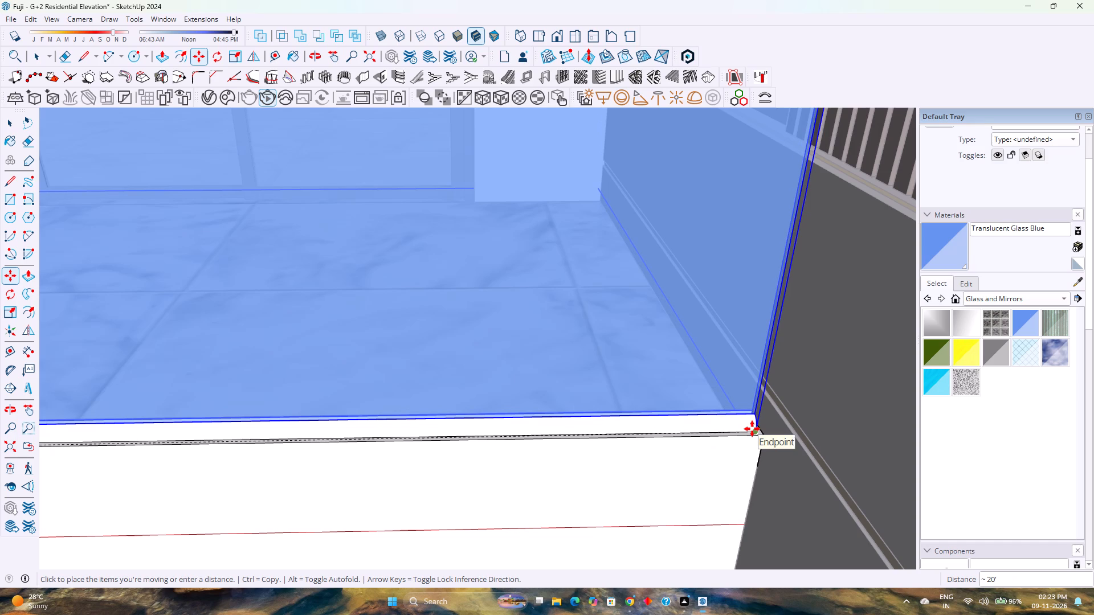
click(752, 429)
Delete the leftover railing path line lying outside the lower balcony.
scroll(699, 437, down, 10)
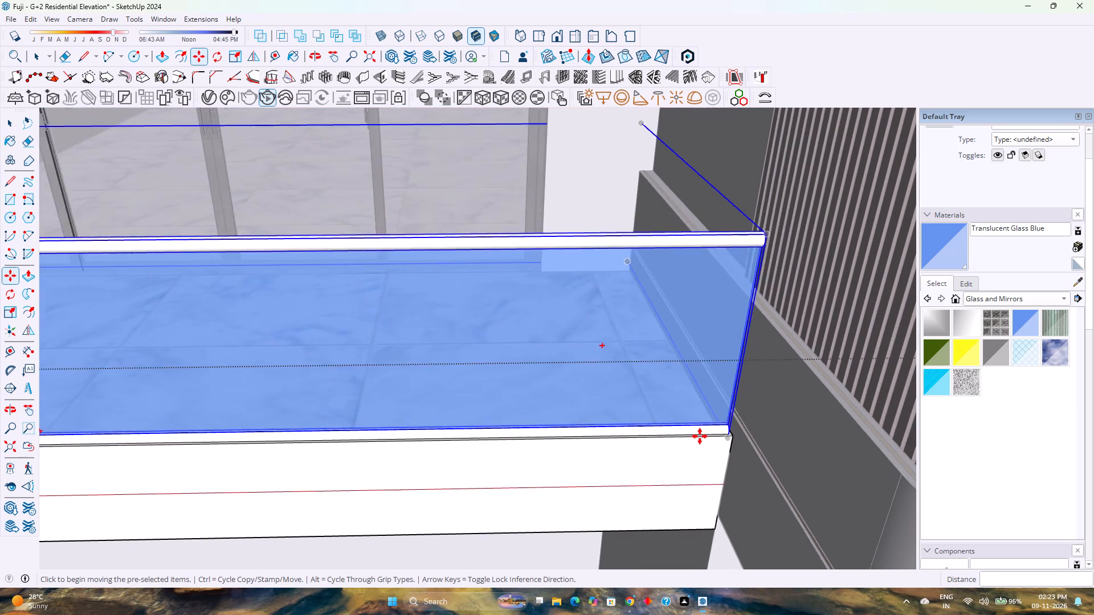
scroll(700, 436, down, 18)
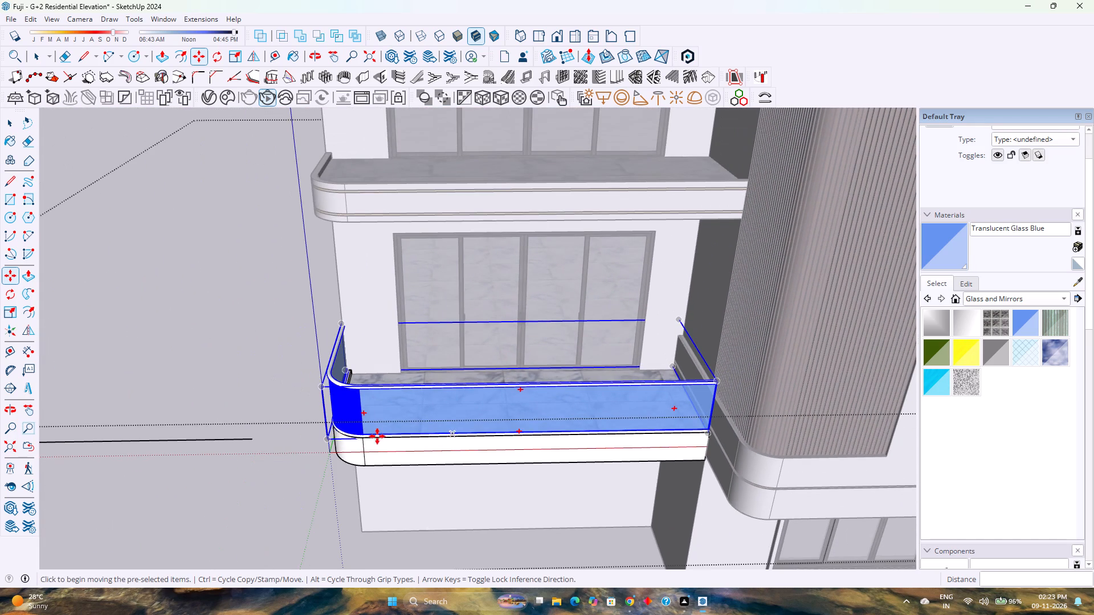
key(space)
click(226, 441)
scroll(226, 440, down, 5)
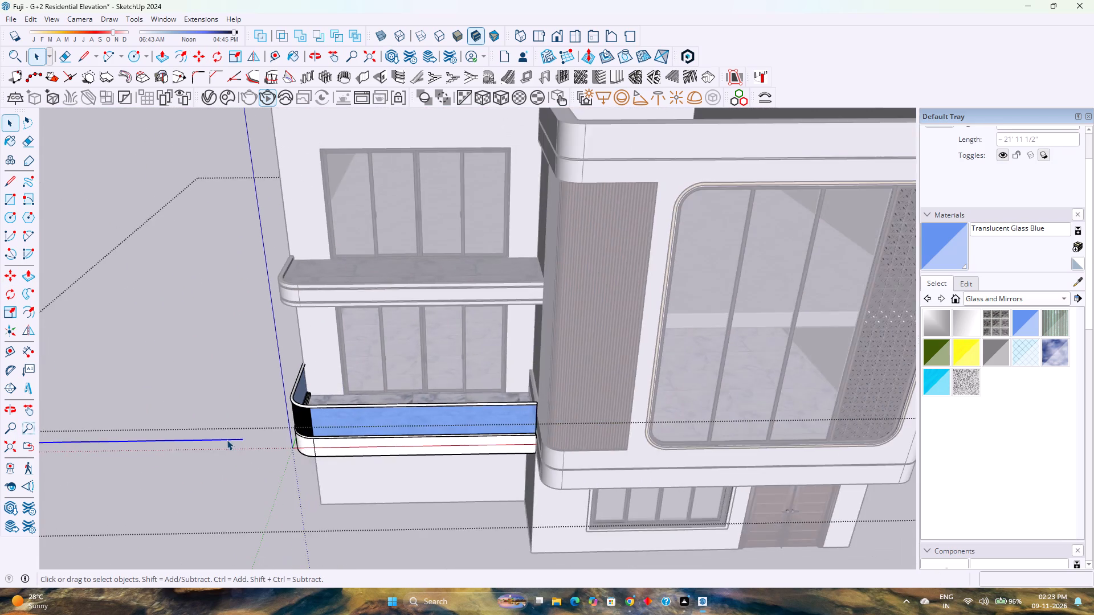
scroll(227, 440, down, 5)
key(Delete)
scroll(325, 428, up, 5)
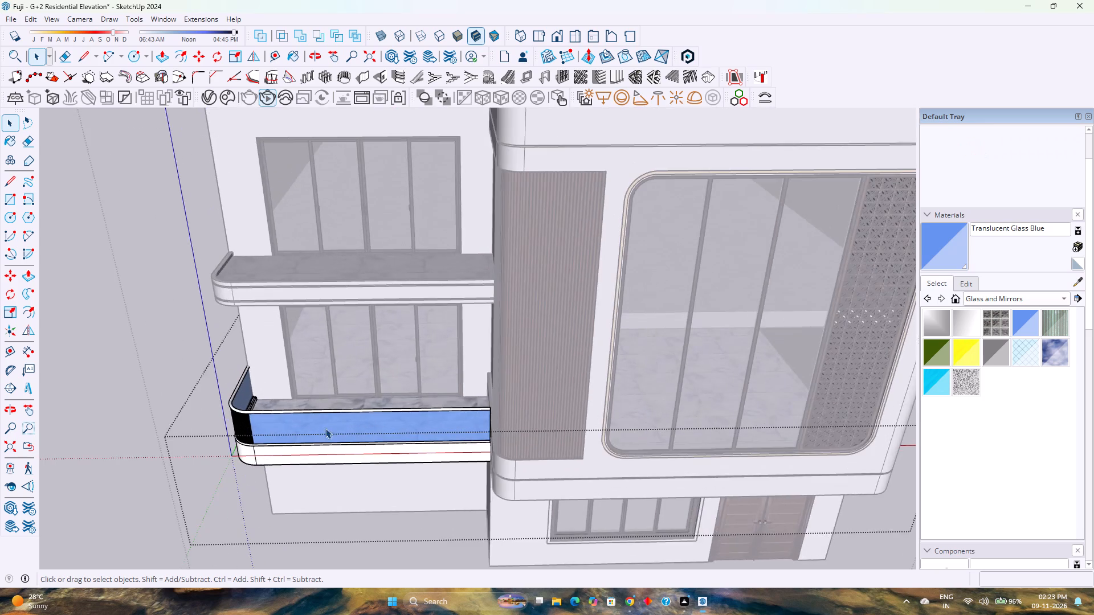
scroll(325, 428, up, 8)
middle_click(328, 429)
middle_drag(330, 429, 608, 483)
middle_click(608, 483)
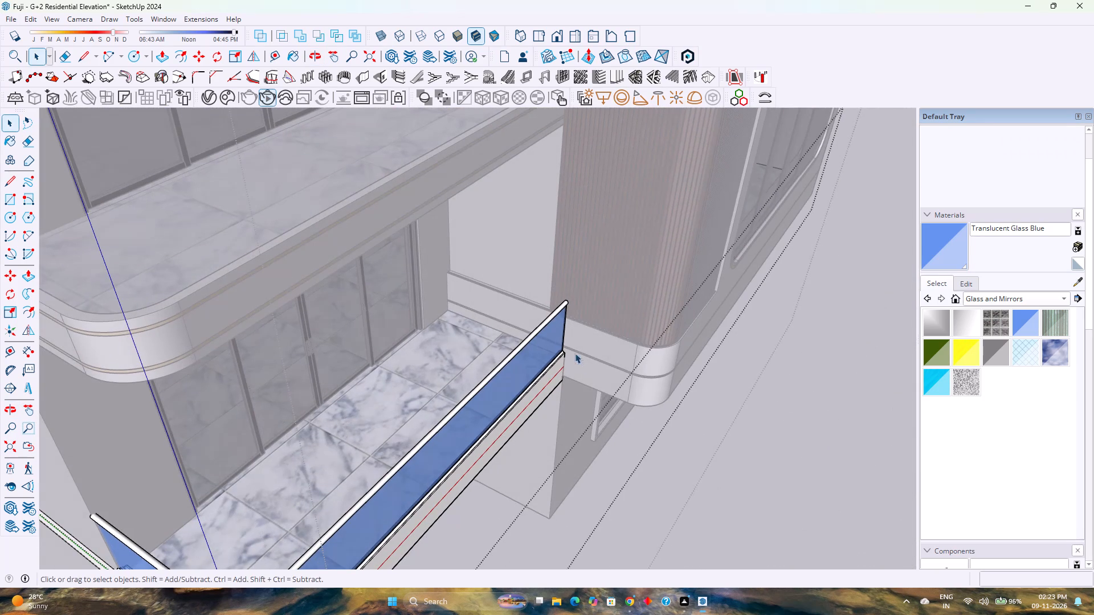
Hide the railing group on the lower balcony to expose the parapet top.
scroll(565, 358, up, 8)
click(539, 343)
right_click(539, 343)
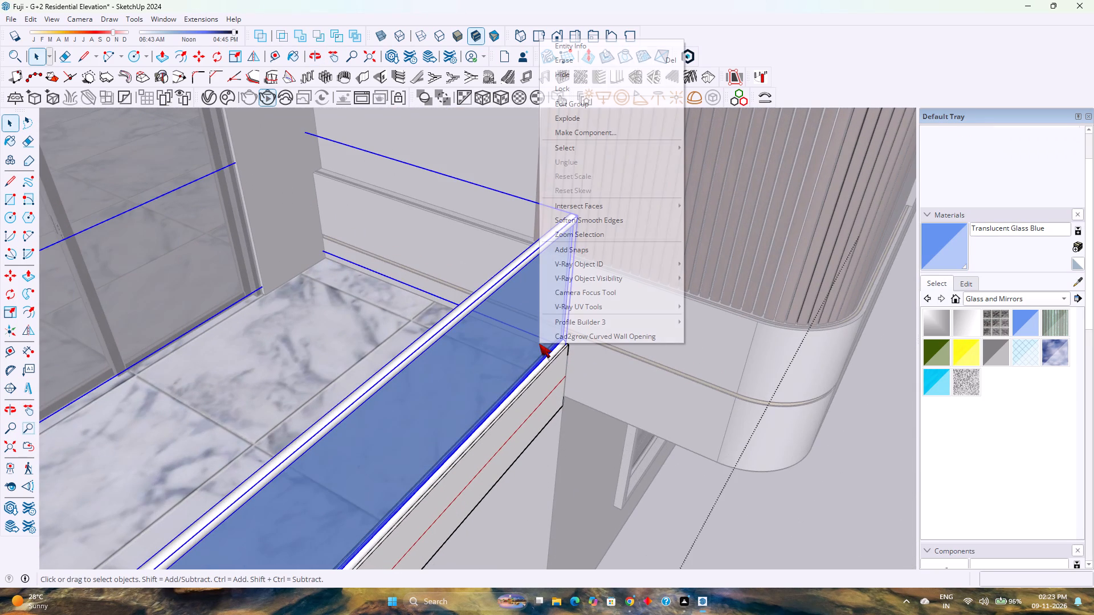
click(570, 73)
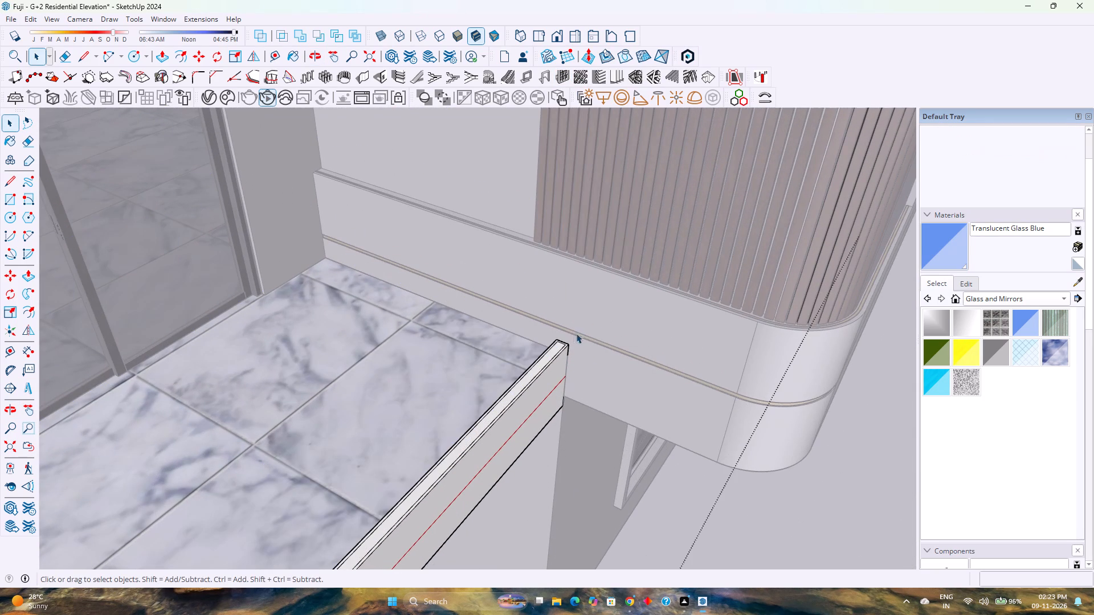
Delete the inner offset lines on the lower balcony parapet's top face, including the short end line and the long side lines.
scroll(563, 333, up, 13)
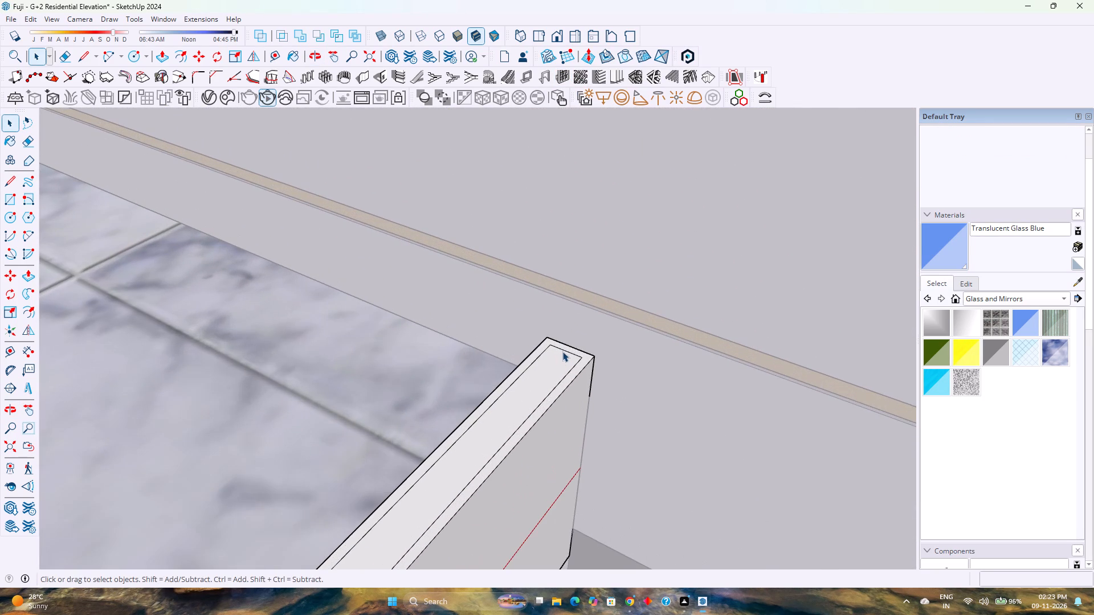
scroll(564, 351, up, 5)
click(570, 349)
click(570, 352)
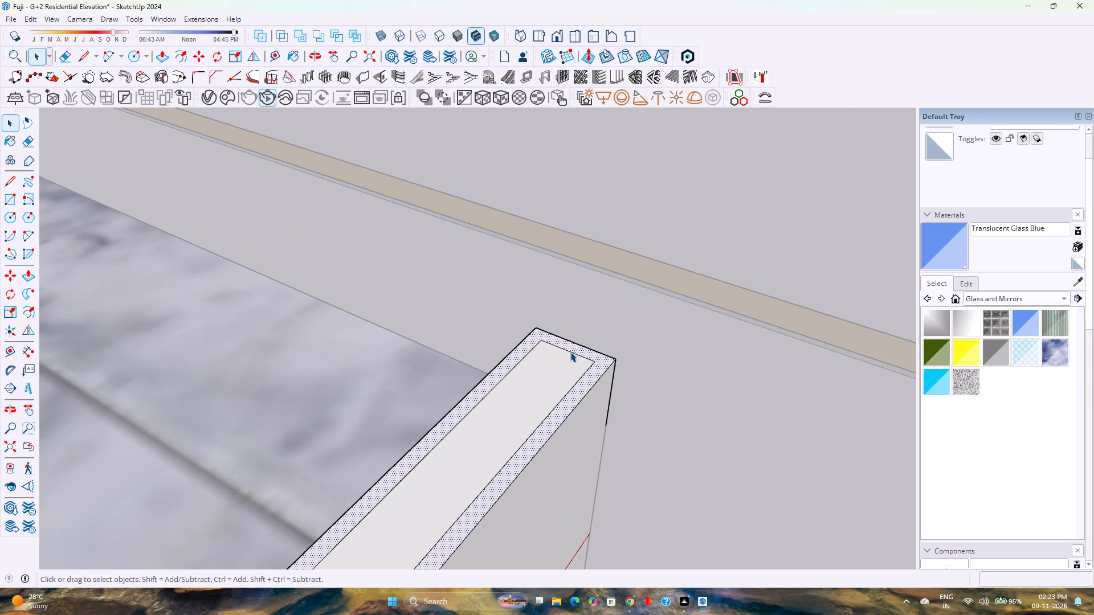
key(Delete)
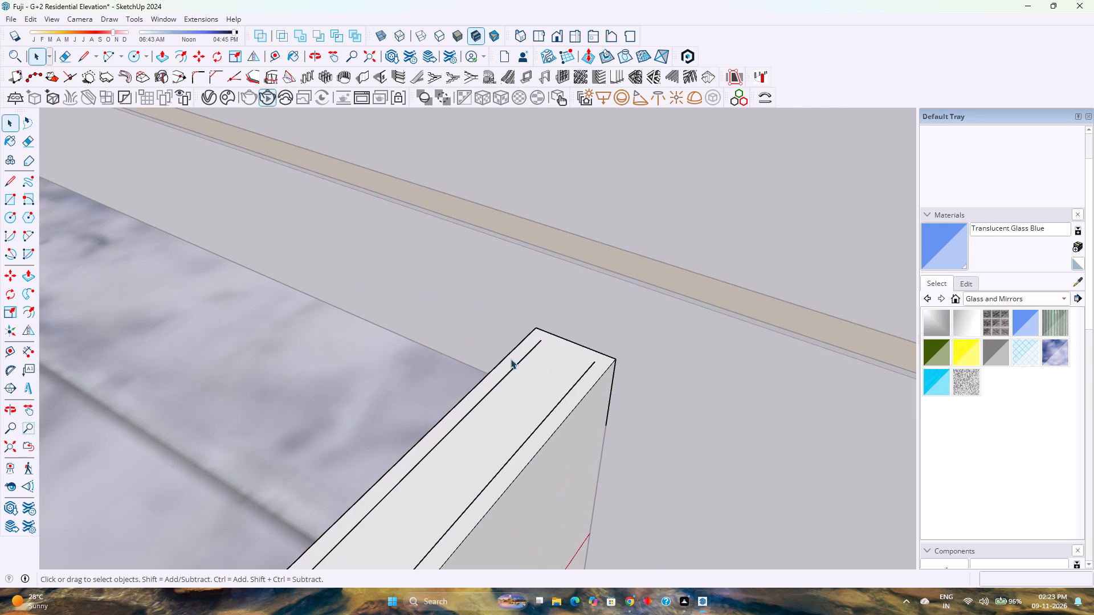
double_click(520, 358)
click(524, 355)
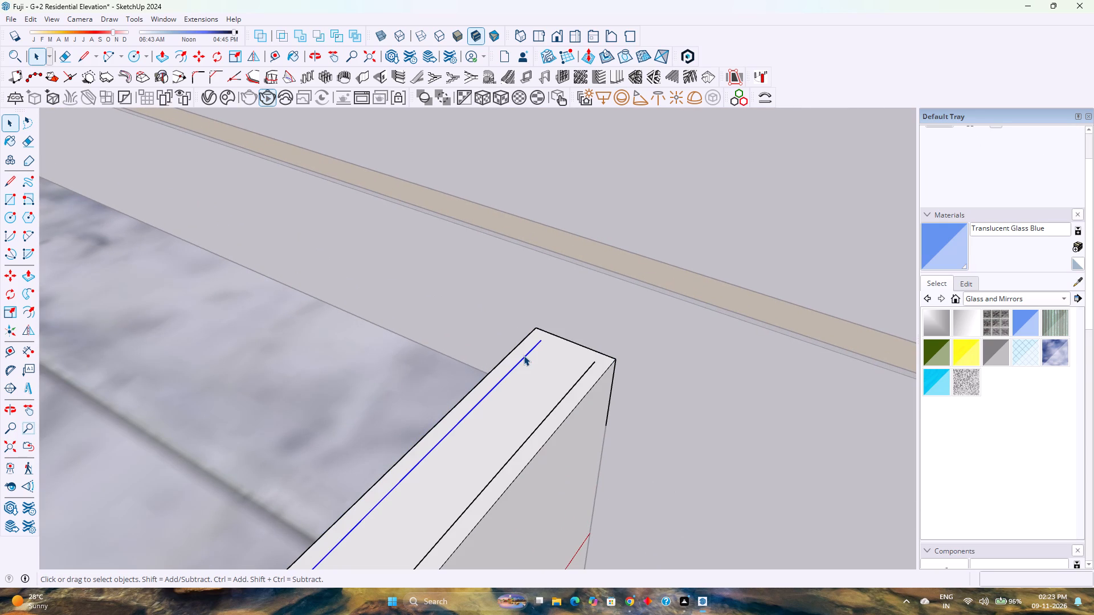
double_click(524, 355)
key(Delete)
Unhide all hidden objects to bring the railing back.
scroll(552, 360, down, 4)
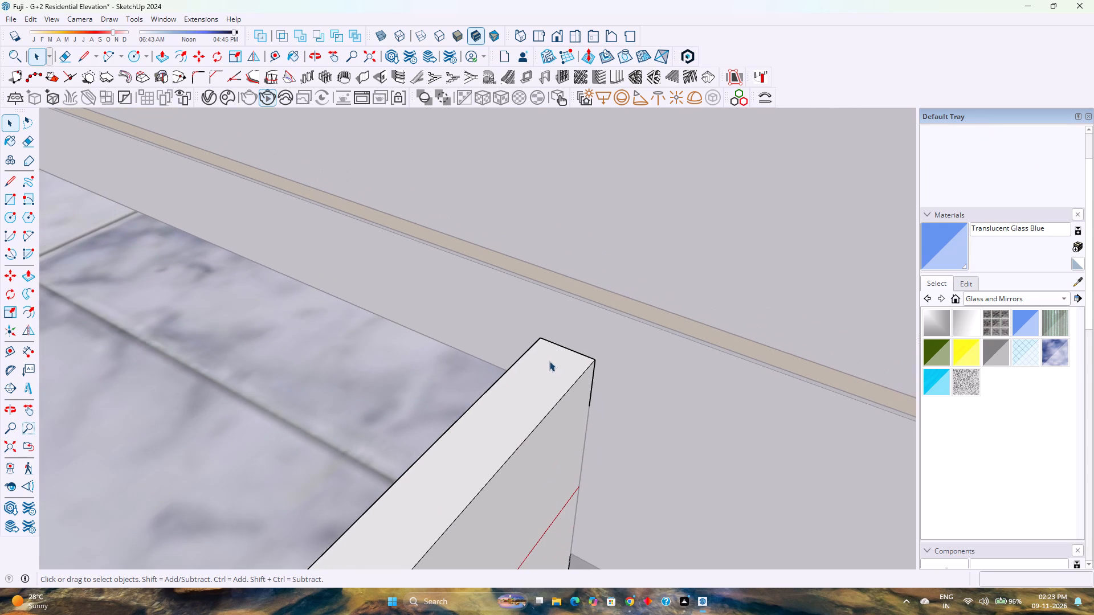
scroll(529, 388, down, 10)
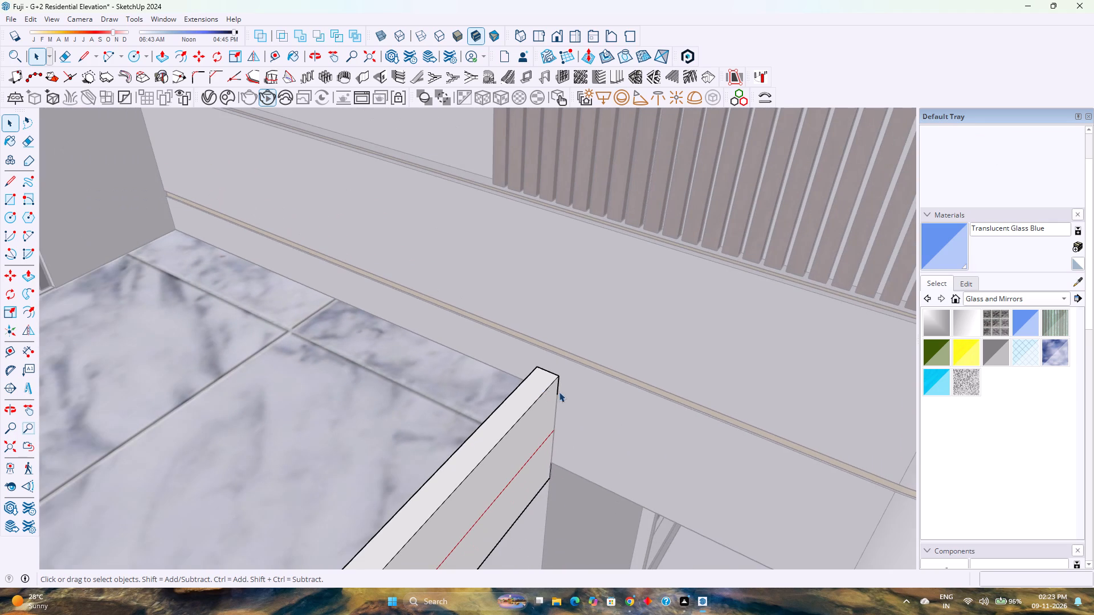
scroll(533, 388, down, 12)
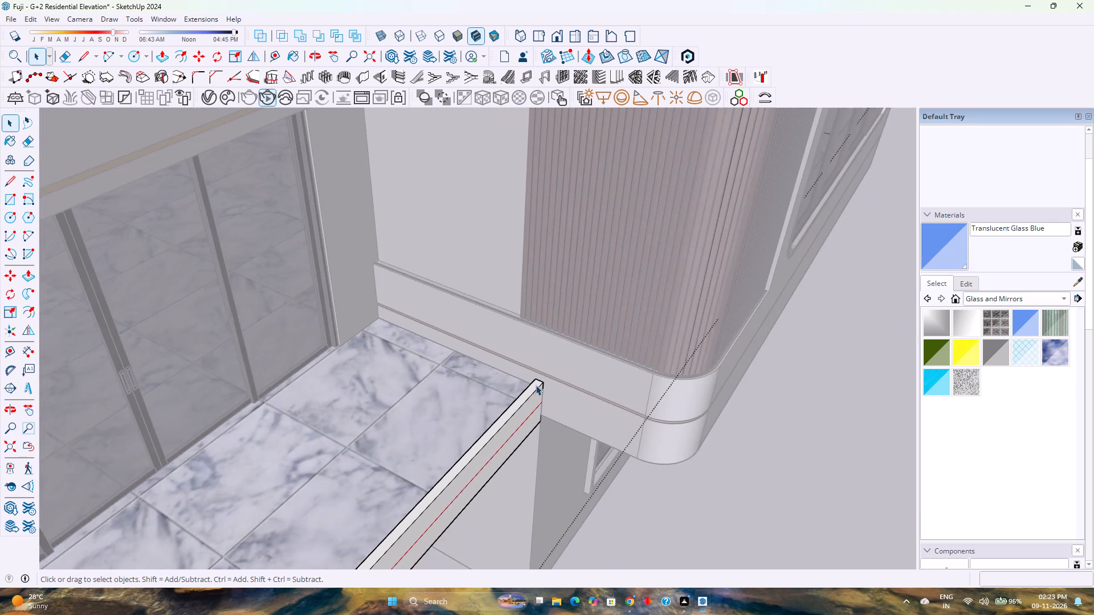
scroll(536, 385, down, 7)
click(32, 23)
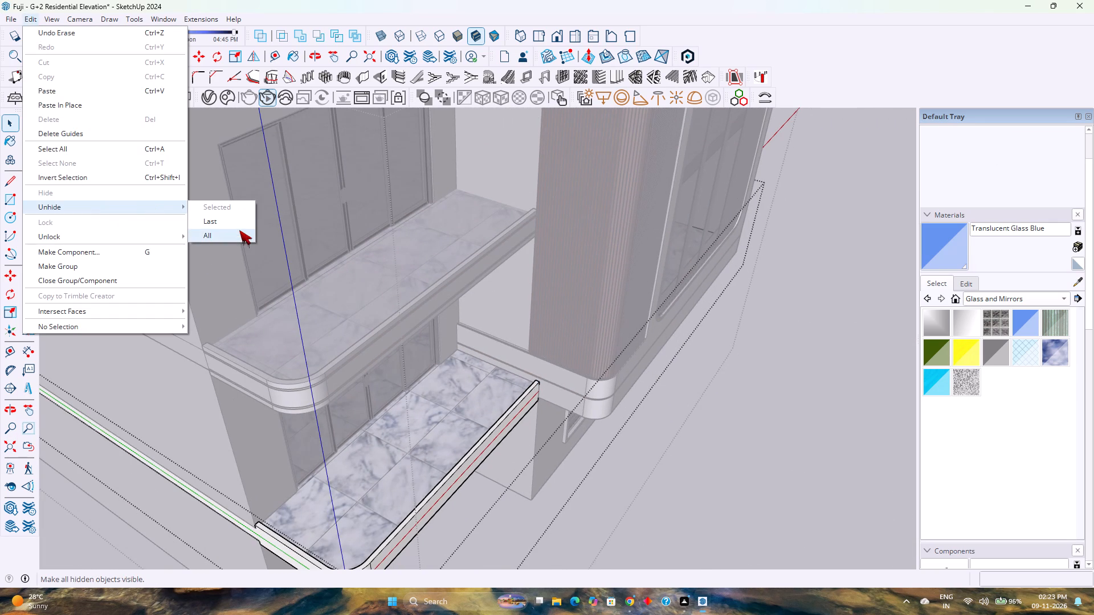
click(239, 230)
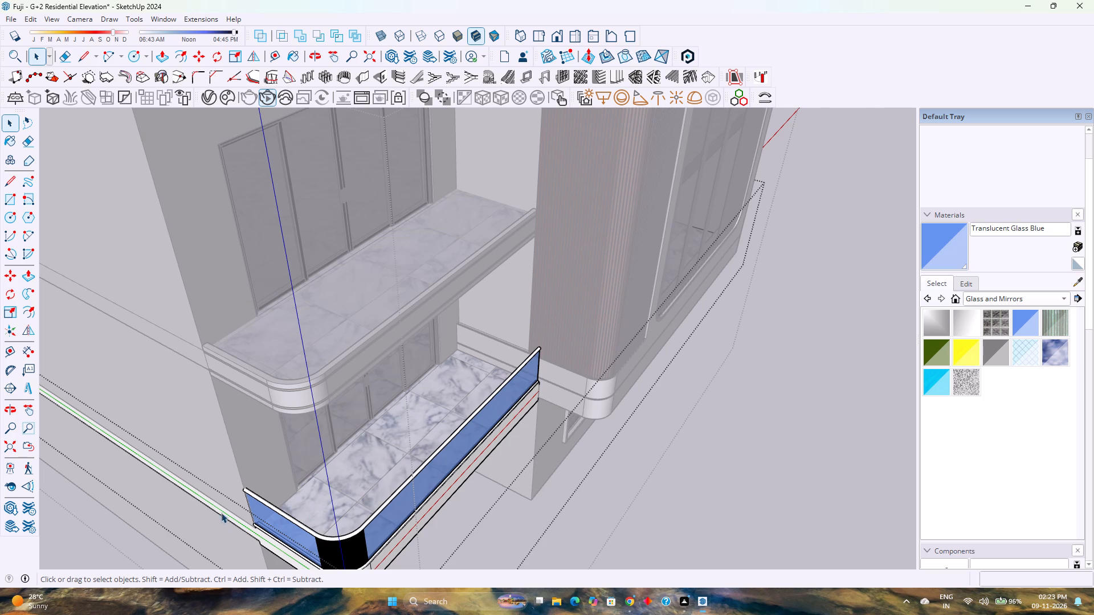
Move the railing group by its lower end corner about 7/16" along the green axis to the balcony wall's edge.
scroll(222, 506, up, 3)
middle_drag(223, 505, 363, 421)
middle_click(365, 420)
scroll(344, 494, up, 8)
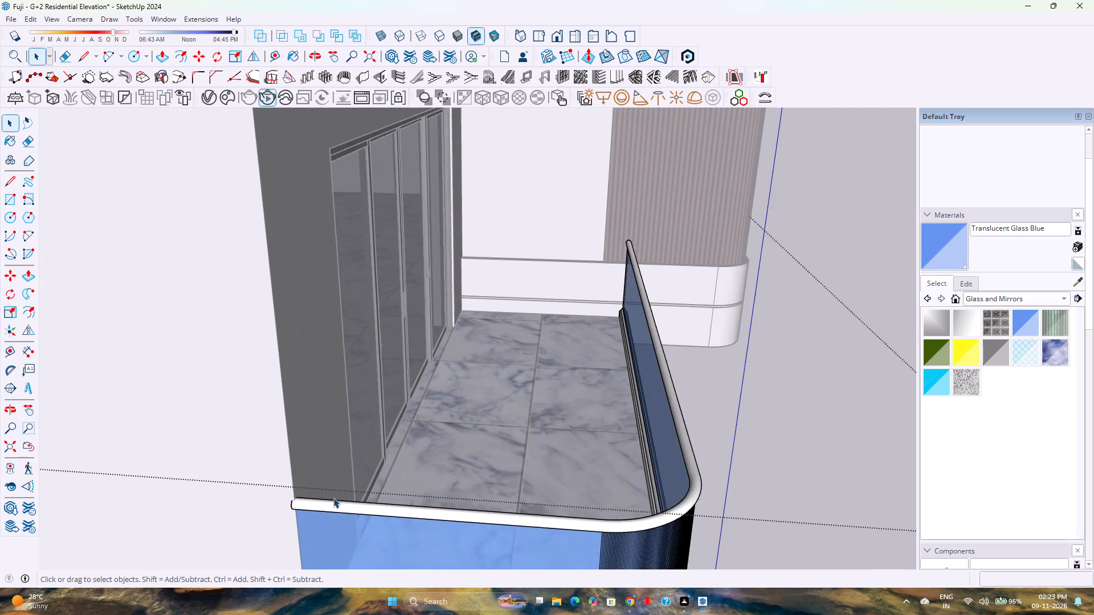
scroll(333, 498, up, 7)
shift+middle_drag(331, 504, 365, 371)
shift+middle_click(368, 366)
scroll(394, 326, down, 7)
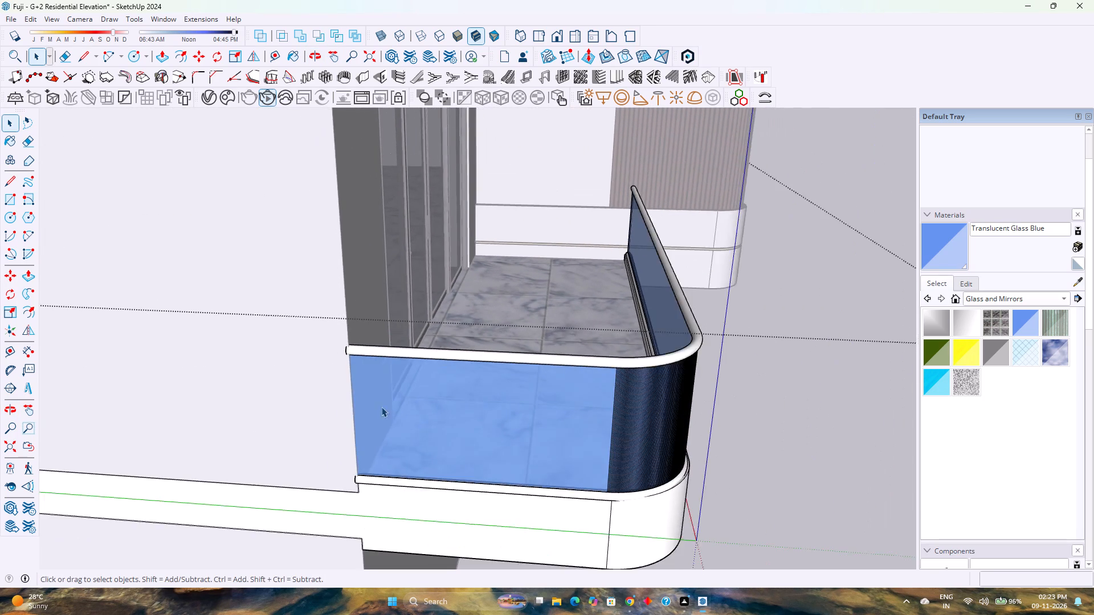
scroll(366, 466, up, 8)
click(366, 465)
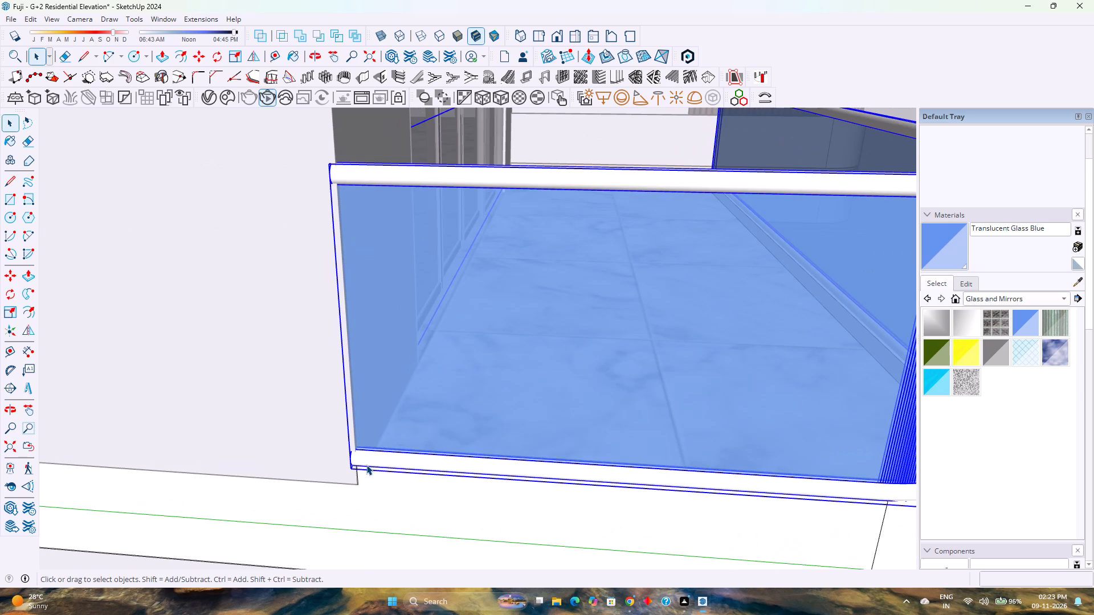
key(m)
scroll(351, 470, up, 9)
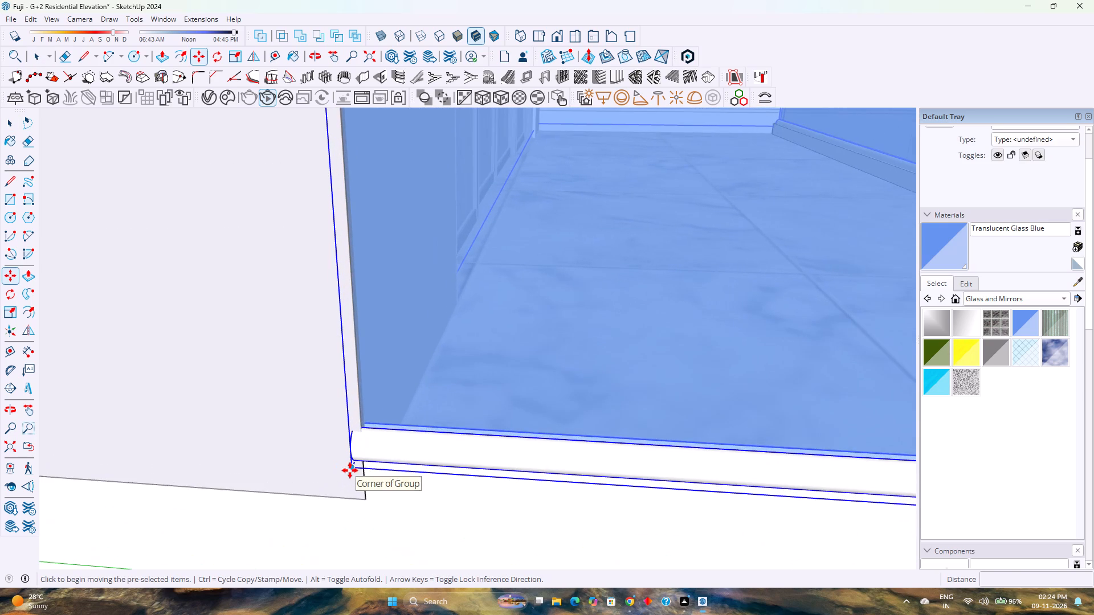
click(350, 470)
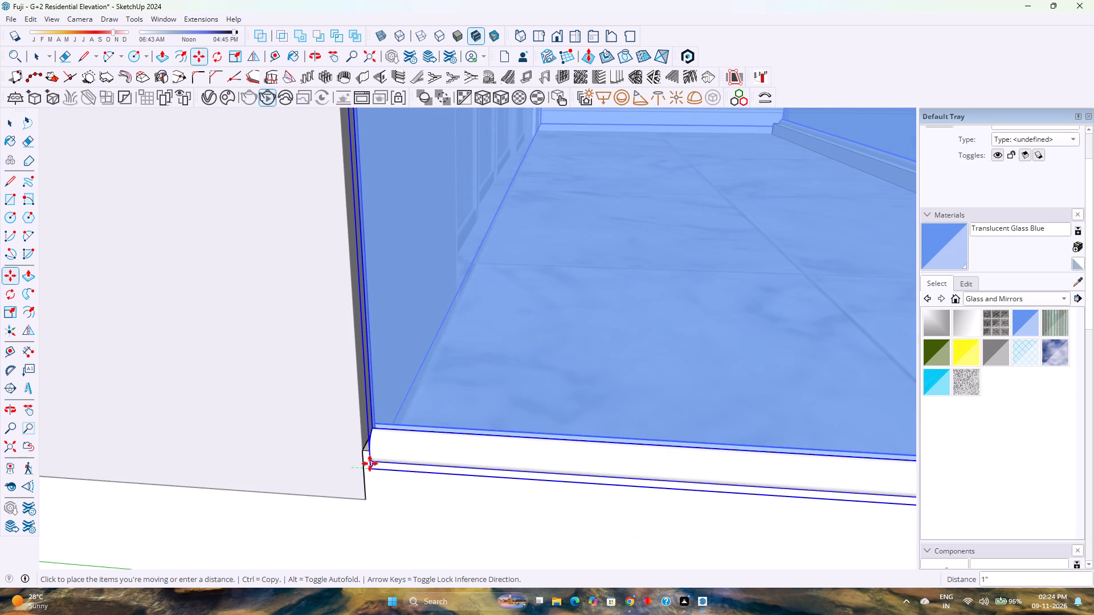
key(Left)
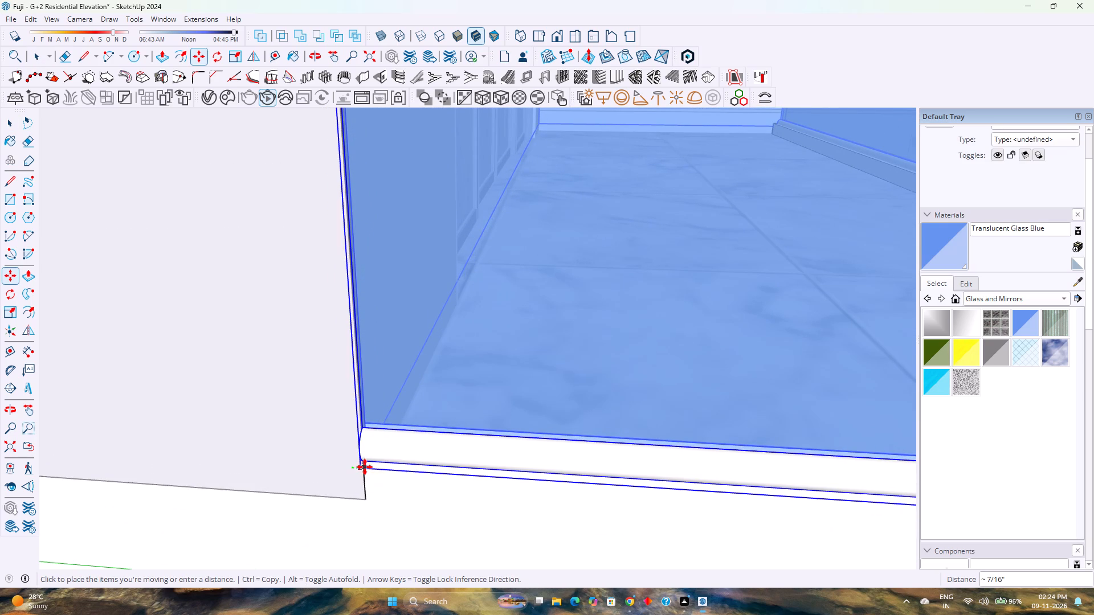
click(362, 470)
Move the railing group by its lower end corner onto the parapet top's outer corner beside the wall.
scroll(365, 466, up, 4)
middle_drag(393, 450, 393, 450)
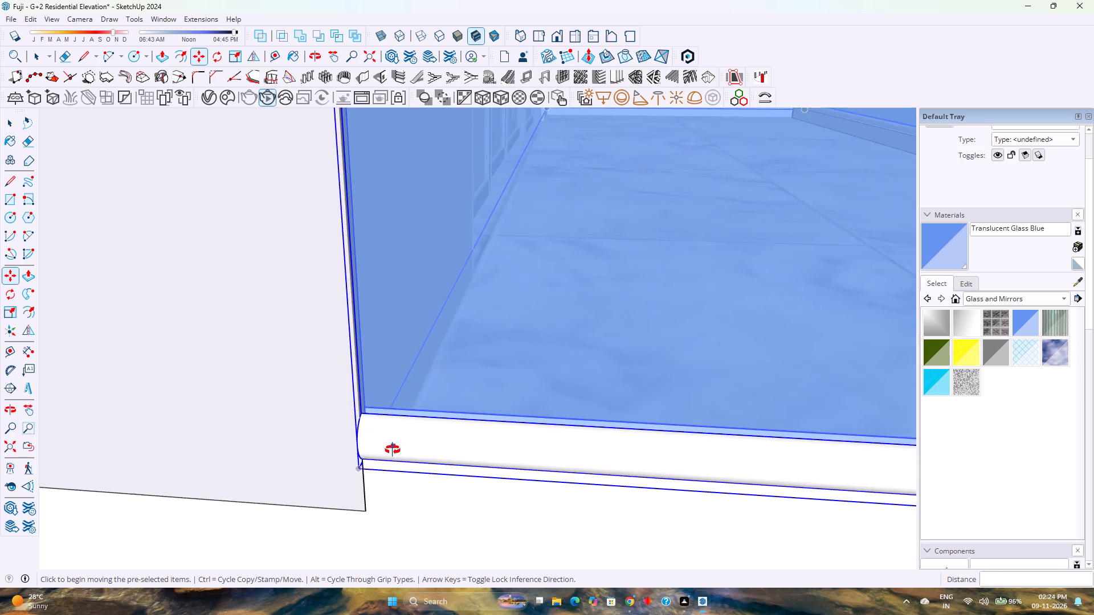
middle_drag(393, 450, 136, 503)
middle_drag(135, 503, 243, 501)
middle_click(243, 501)
scroll(269, 465, up, 3)
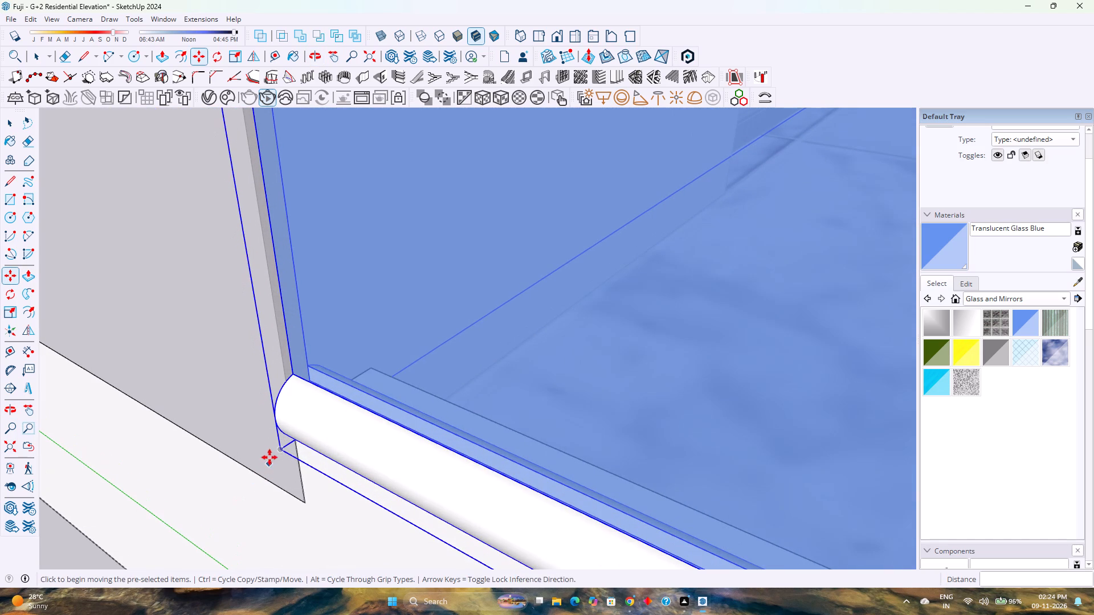
click(277, 451)
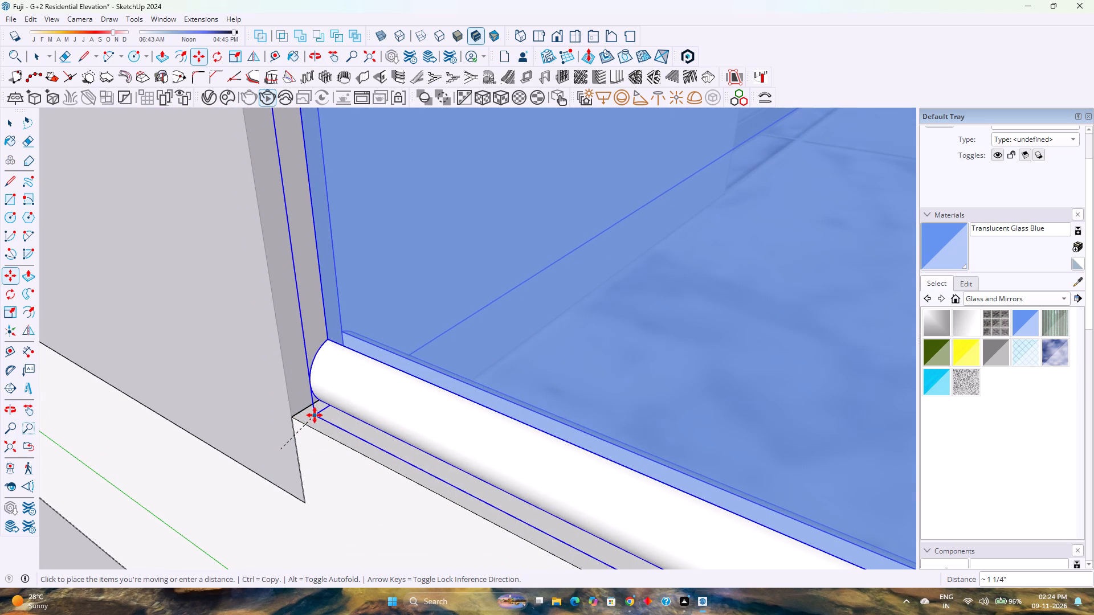
click(291, 417)
Examine how the railing sits on the lower balcony parapet at the wall end, rounded corner and front.
scroll(346, 394, down, 3)
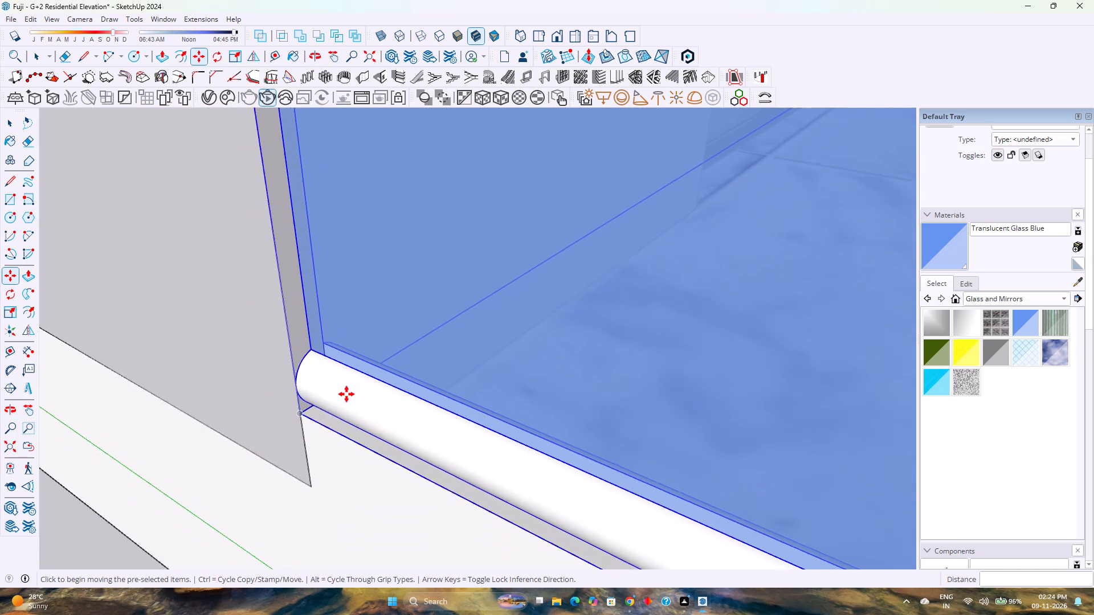
scroll(346, 394, down, 6)
scroll(210, 504, down, 3)
middle_drag(213, 504, 335, 356)
middle_drag(338, 354, 348, 351)
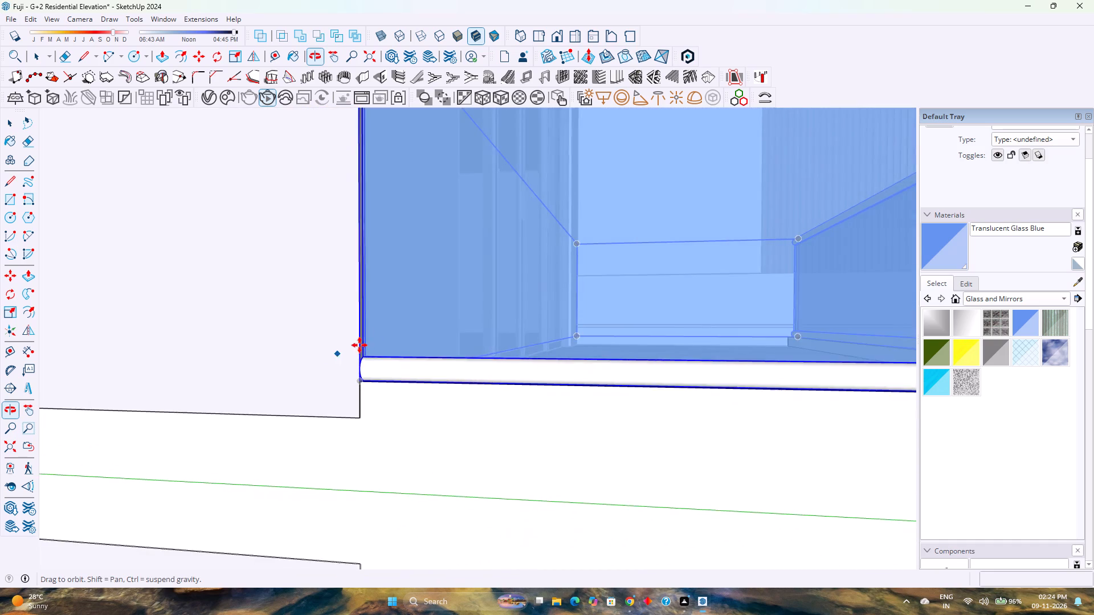
middle_click(372, 338)
scroll(387, 350, down, 10)
middle_drag(470, 301, 232, 418)
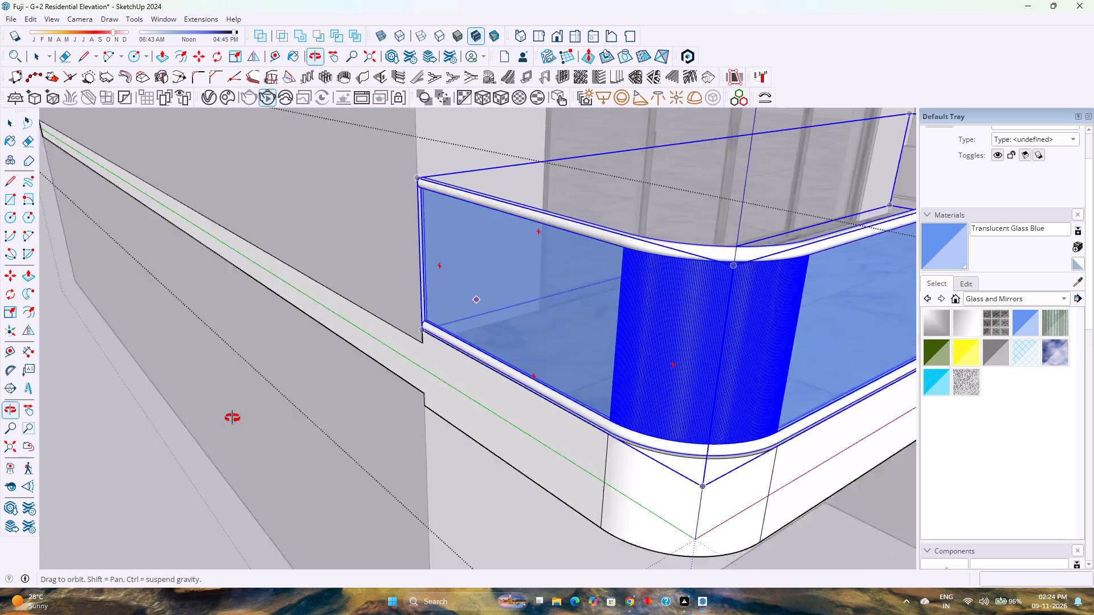
middle_drag(232, 418, 228, 419)
scroll(226, 409, down, 8)
middle_drag(289, 393, 203, 417)
middle_click(203, 417)
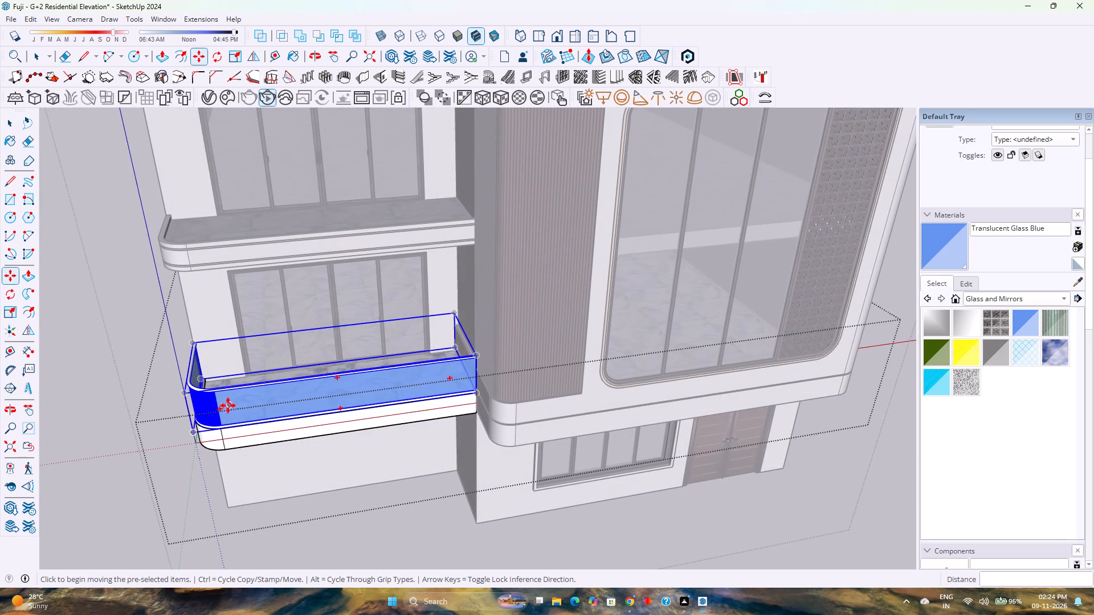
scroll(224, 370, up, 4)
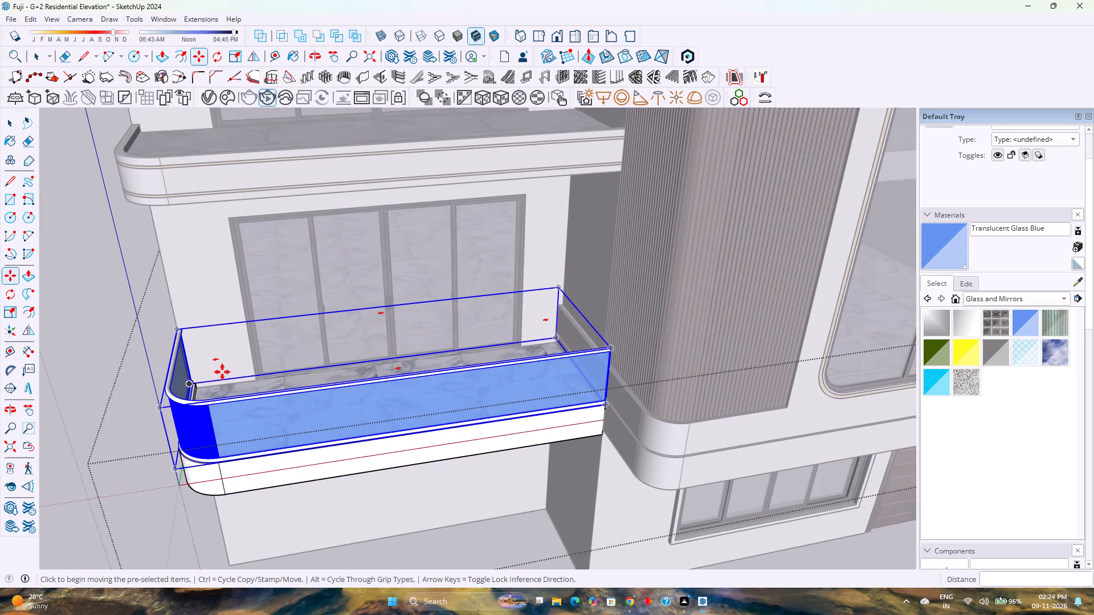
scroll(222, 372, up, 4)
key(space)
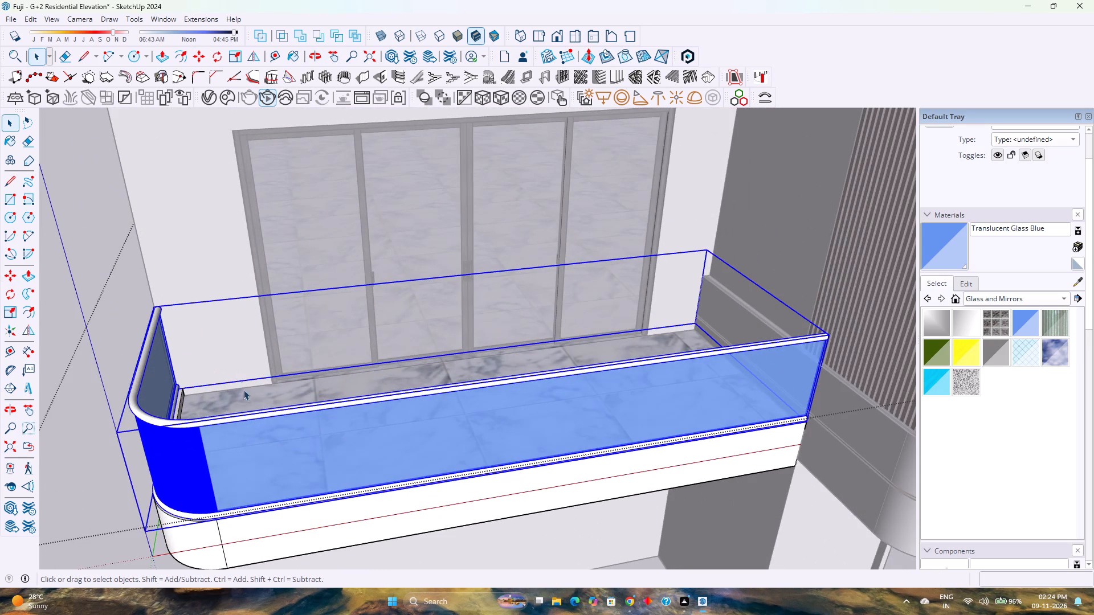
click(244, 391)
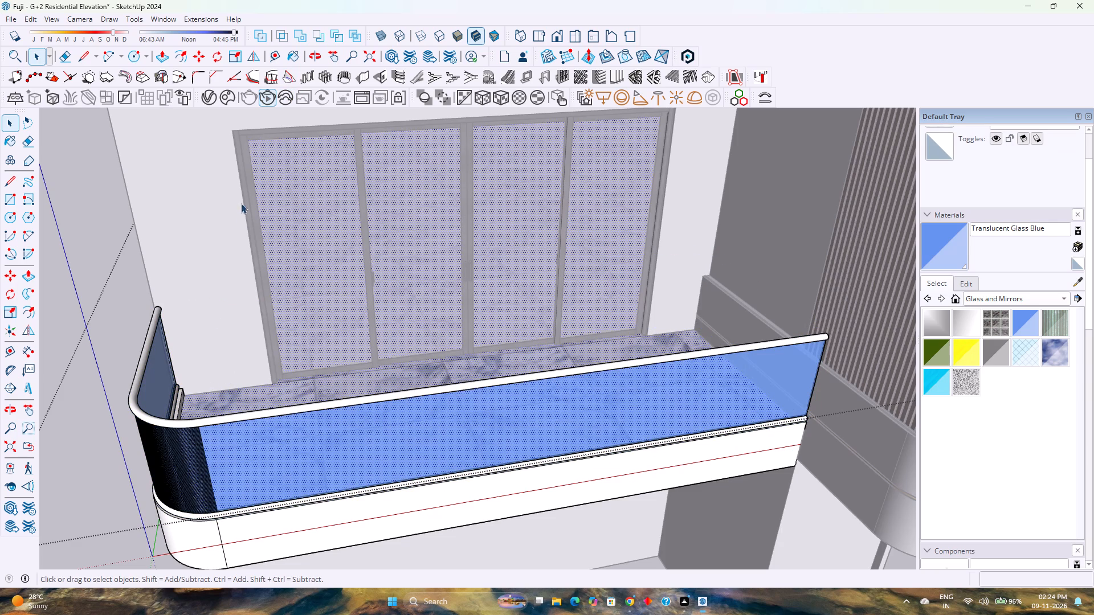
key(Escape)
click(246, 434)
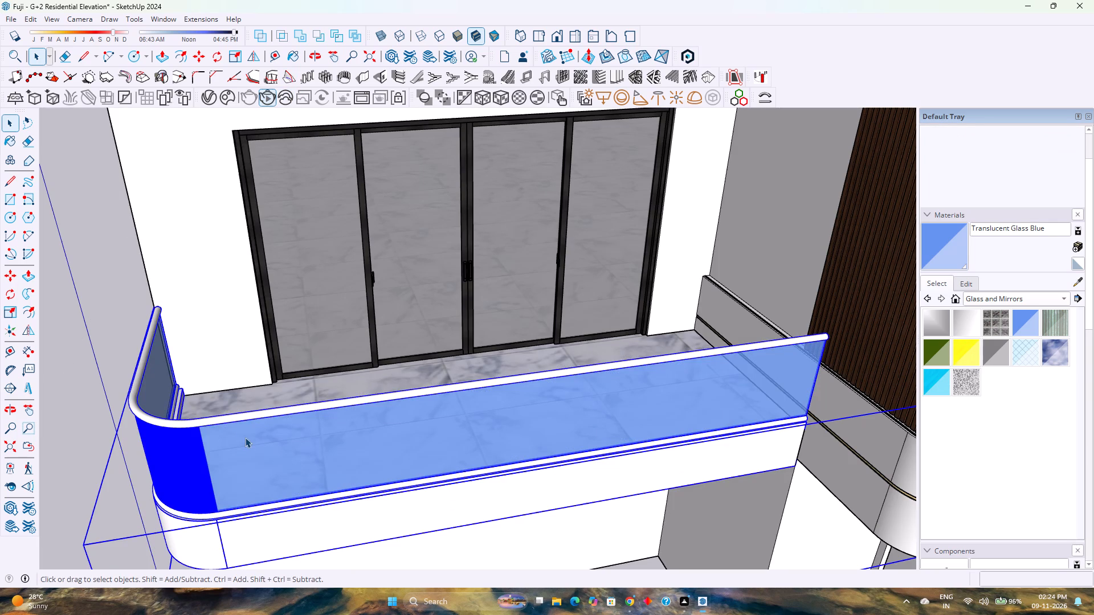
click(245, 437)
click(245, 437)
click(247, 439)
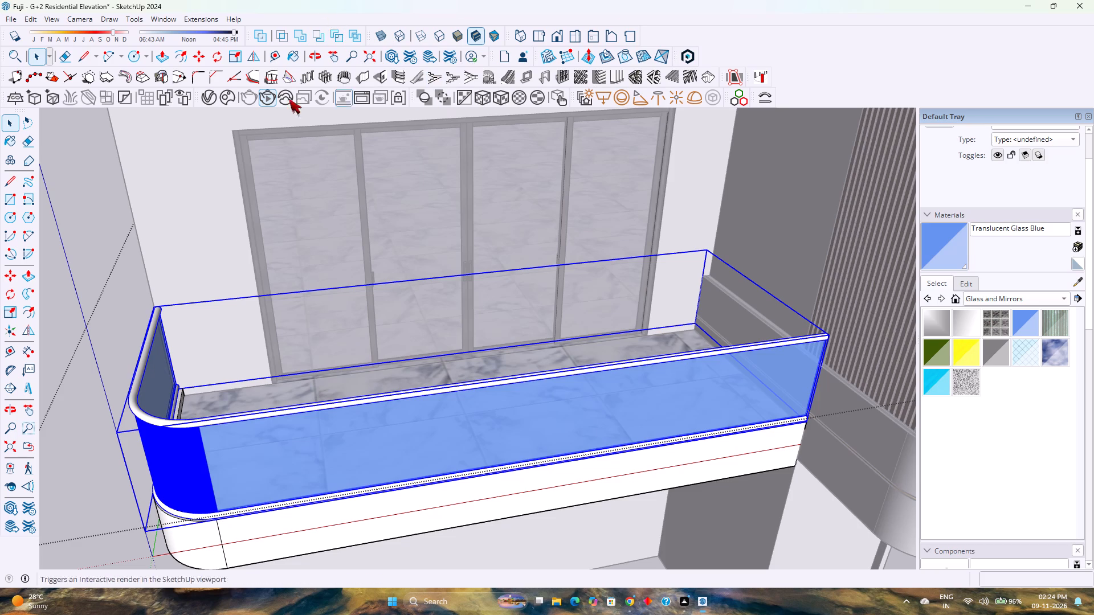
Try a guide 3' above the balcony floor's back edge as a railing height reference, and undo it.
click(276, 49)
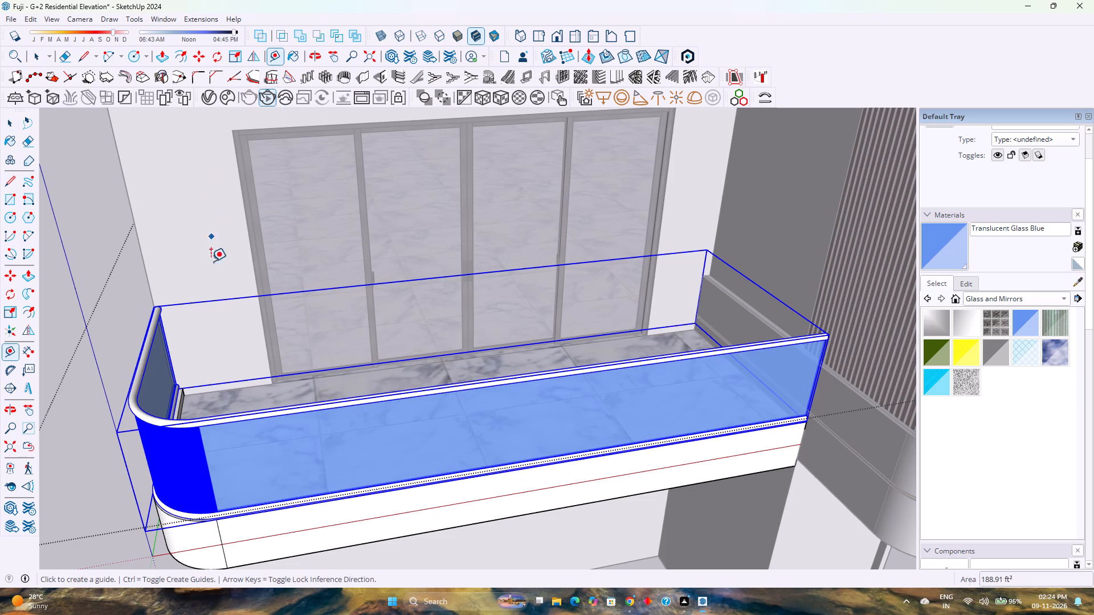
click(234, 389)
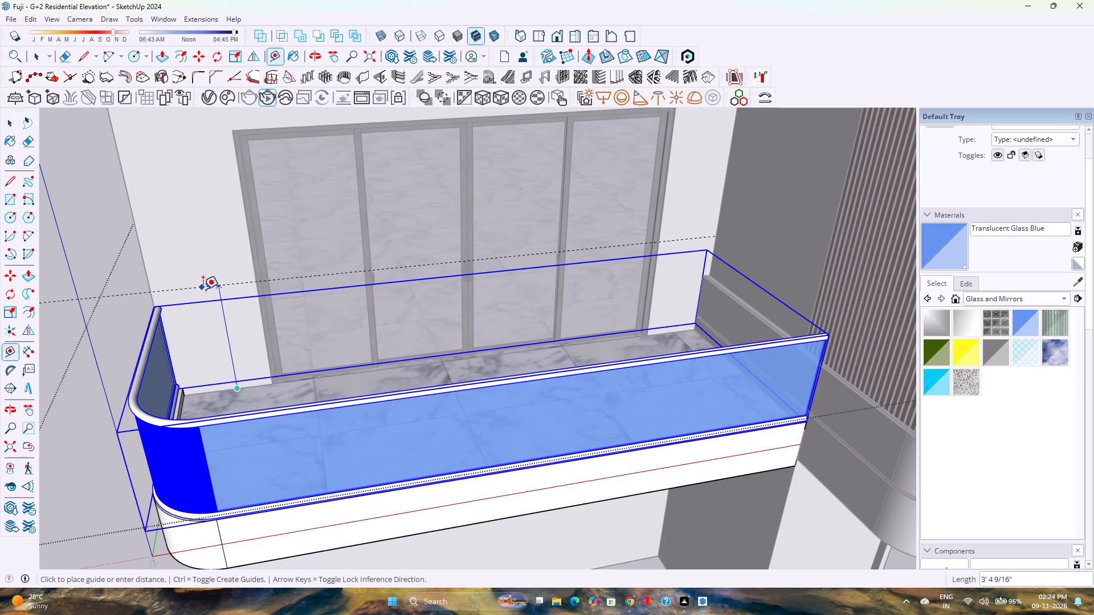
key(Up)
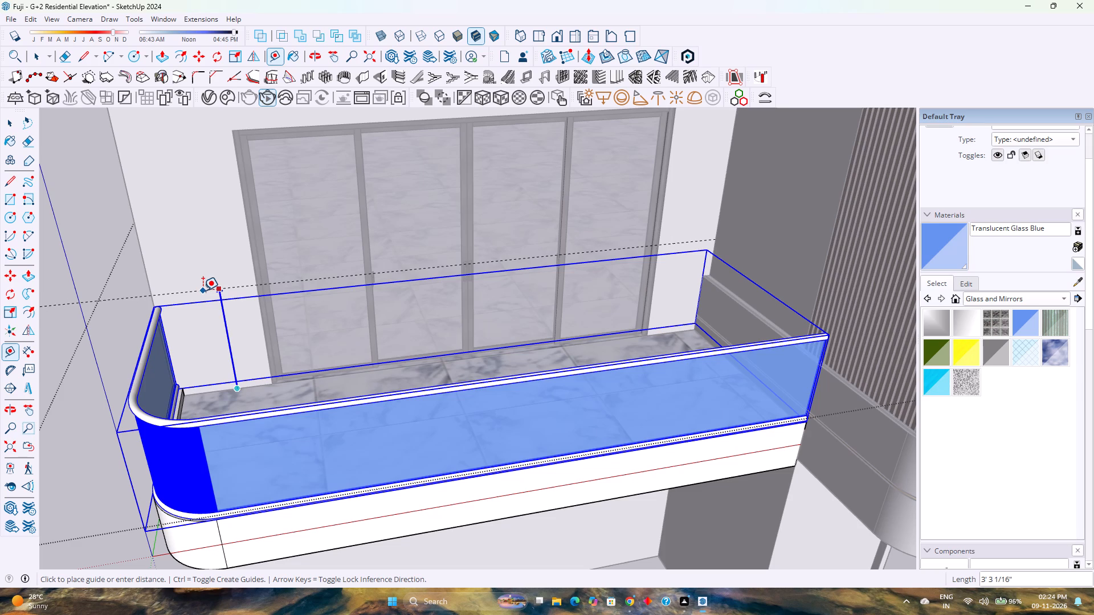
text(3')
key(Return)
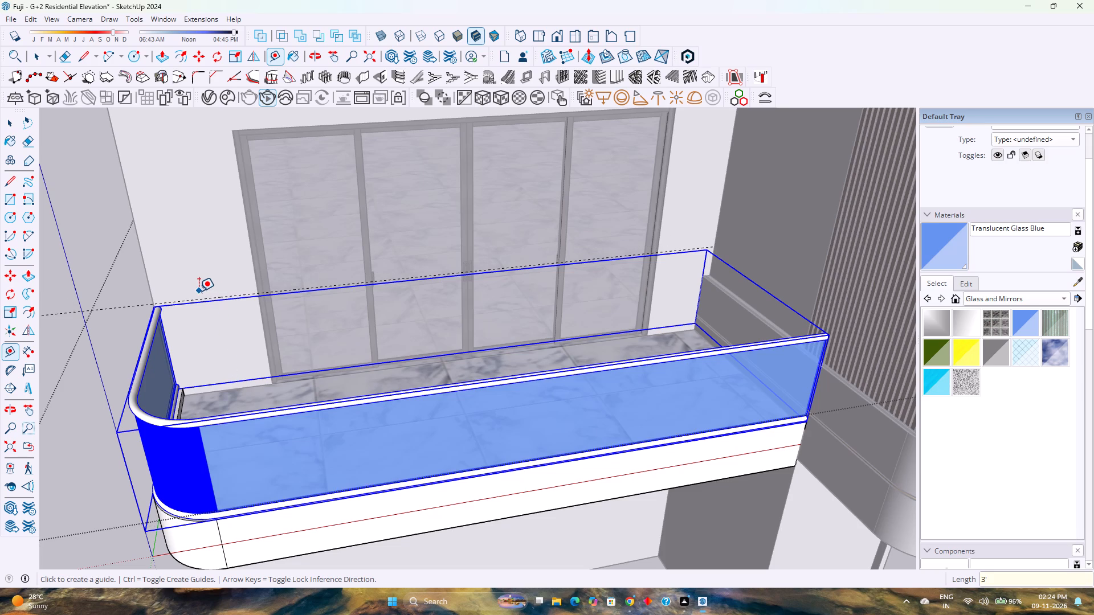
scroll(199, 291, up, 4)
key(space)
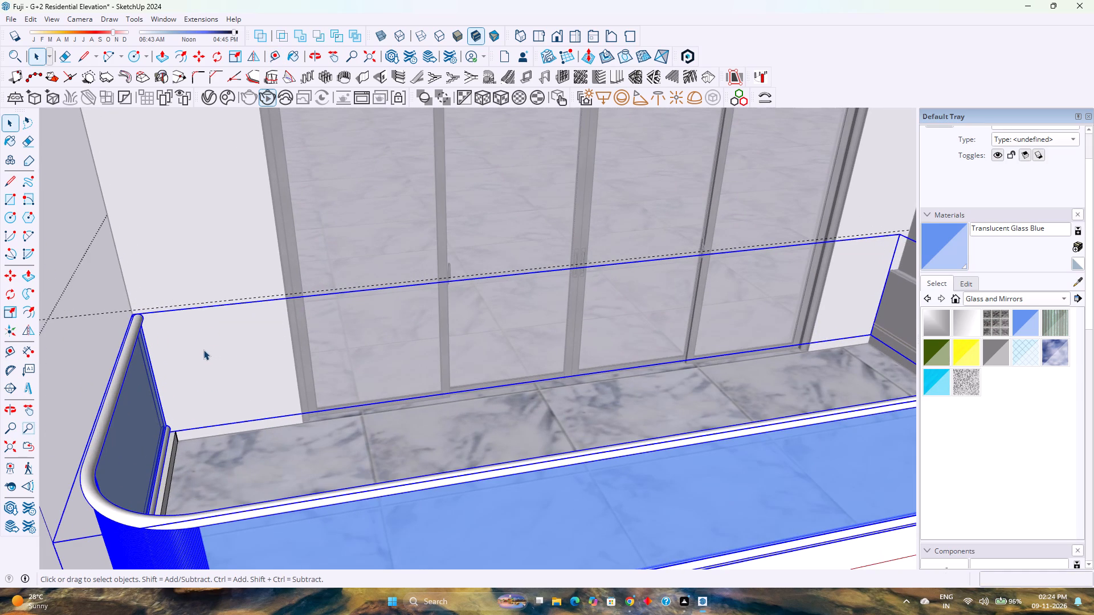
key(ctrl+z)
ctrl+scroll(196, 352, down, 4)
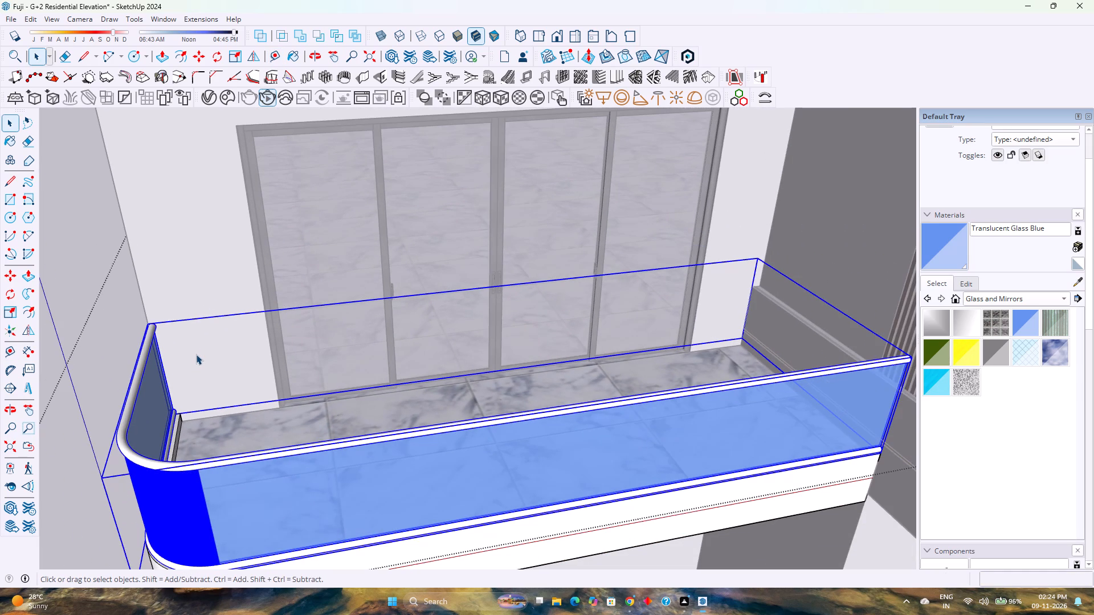
Copy the lower balcony's glass railing group and paste it inside the group of the balcony above.
scroll(267, 369, down, 3)
key(ctrl+c)
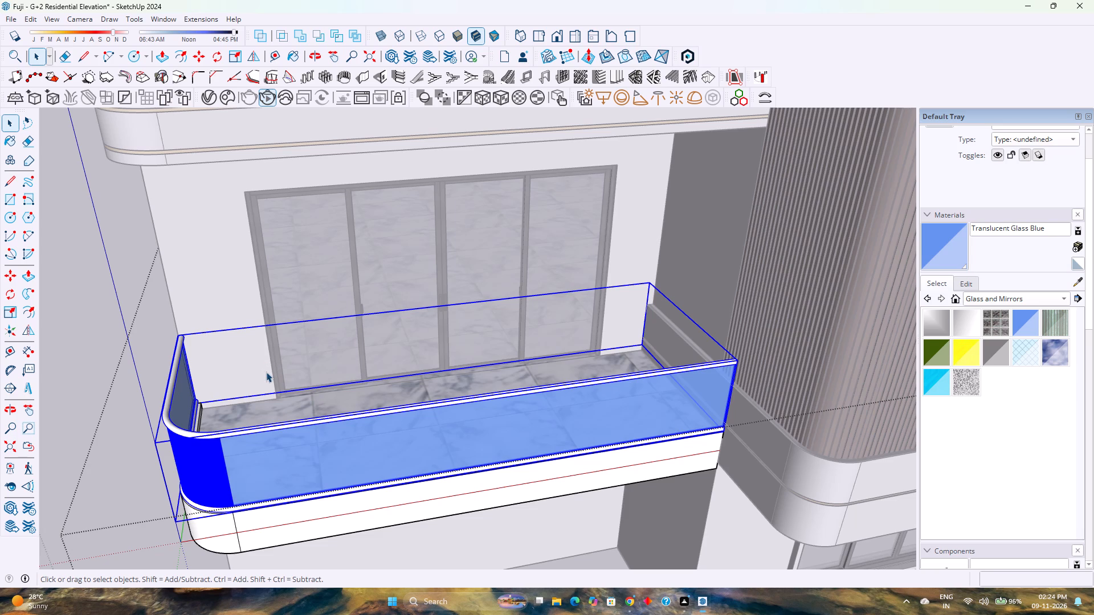
scroll(266, 372, down, 6)
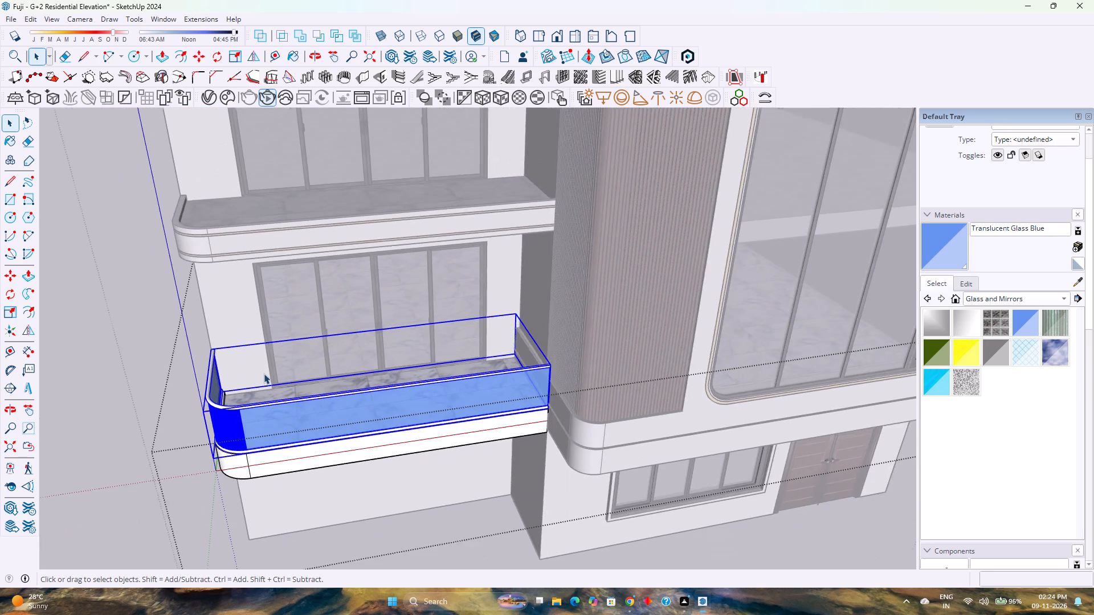
scroll(264, 374, up, 1)
scroll(264, 374, down, 3)
key(Escape)
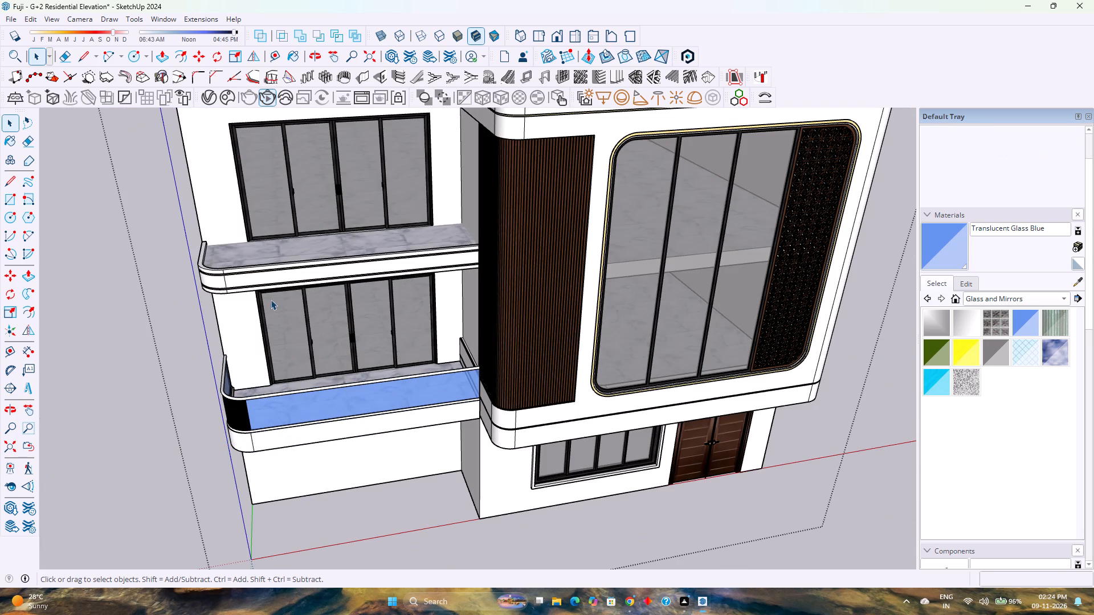
double_click(287, 269)
scroll(287, 269, up, 2)
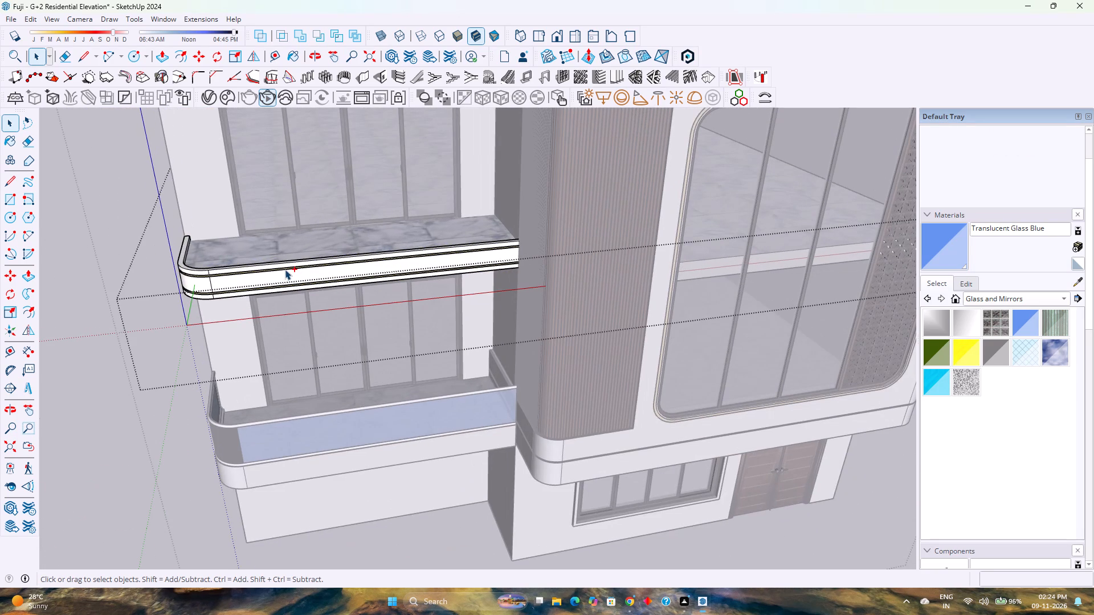
key(ctrl+v)
scroll(283, 272, up, 3)
scroll(282, 272, down, 3)
scroll(278, 272, up, 2)
scroll(263, 275, down, 2)
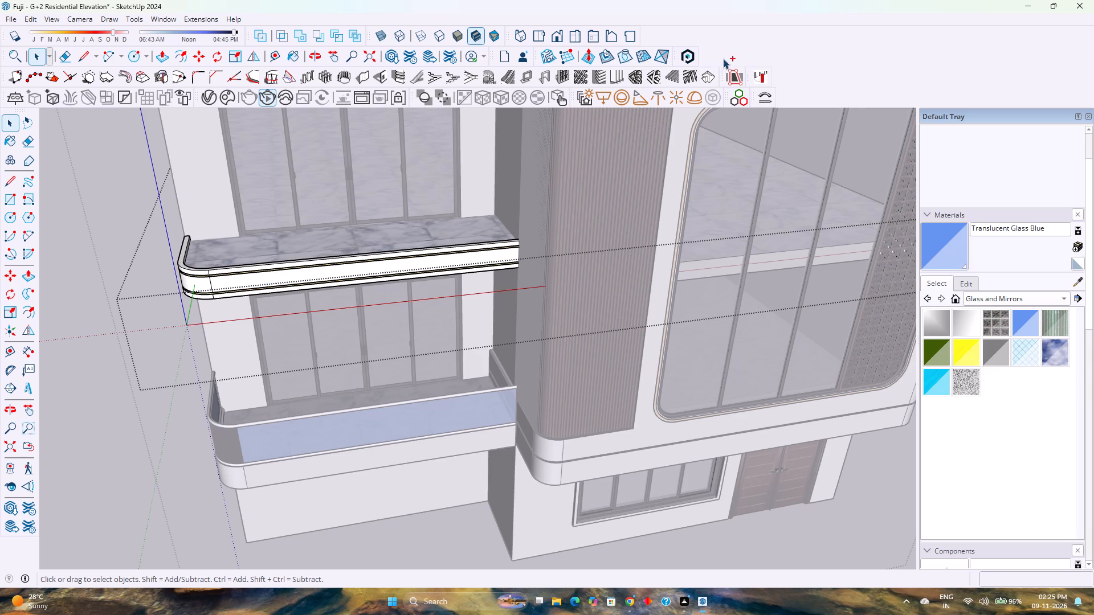
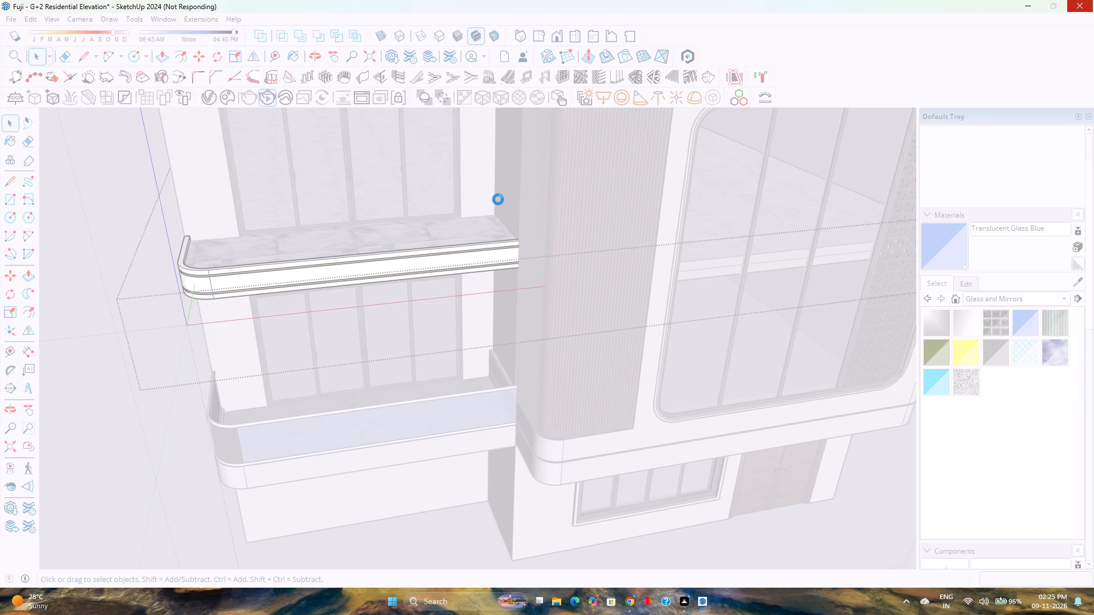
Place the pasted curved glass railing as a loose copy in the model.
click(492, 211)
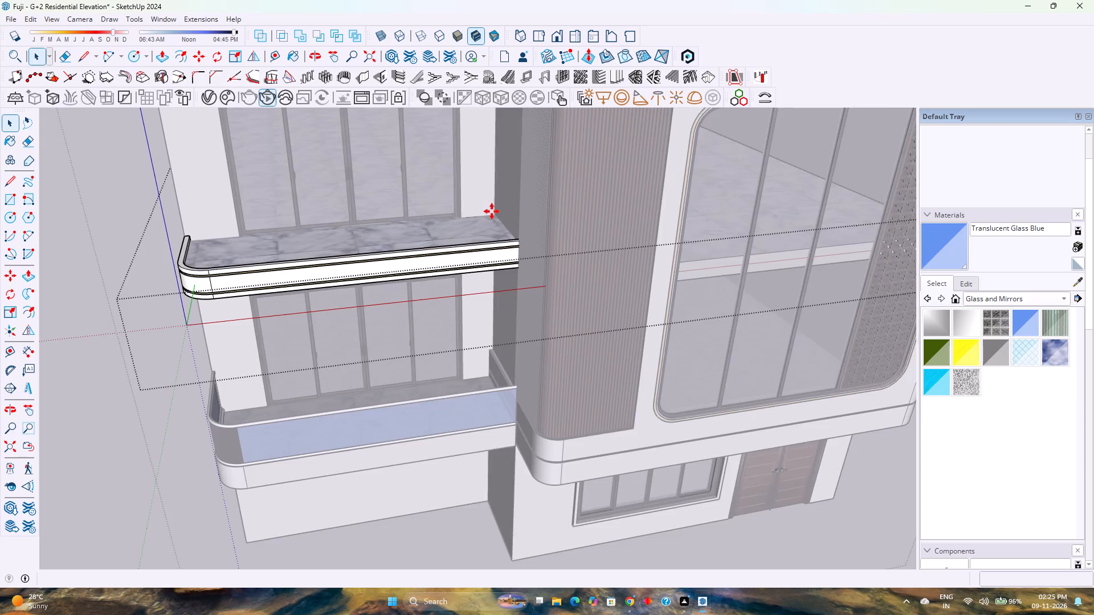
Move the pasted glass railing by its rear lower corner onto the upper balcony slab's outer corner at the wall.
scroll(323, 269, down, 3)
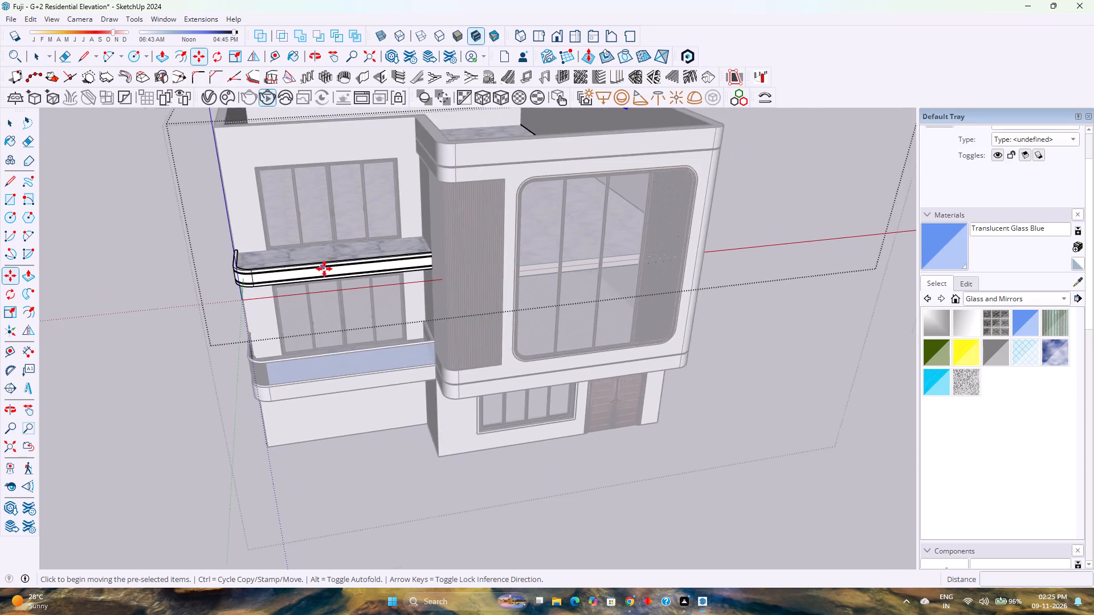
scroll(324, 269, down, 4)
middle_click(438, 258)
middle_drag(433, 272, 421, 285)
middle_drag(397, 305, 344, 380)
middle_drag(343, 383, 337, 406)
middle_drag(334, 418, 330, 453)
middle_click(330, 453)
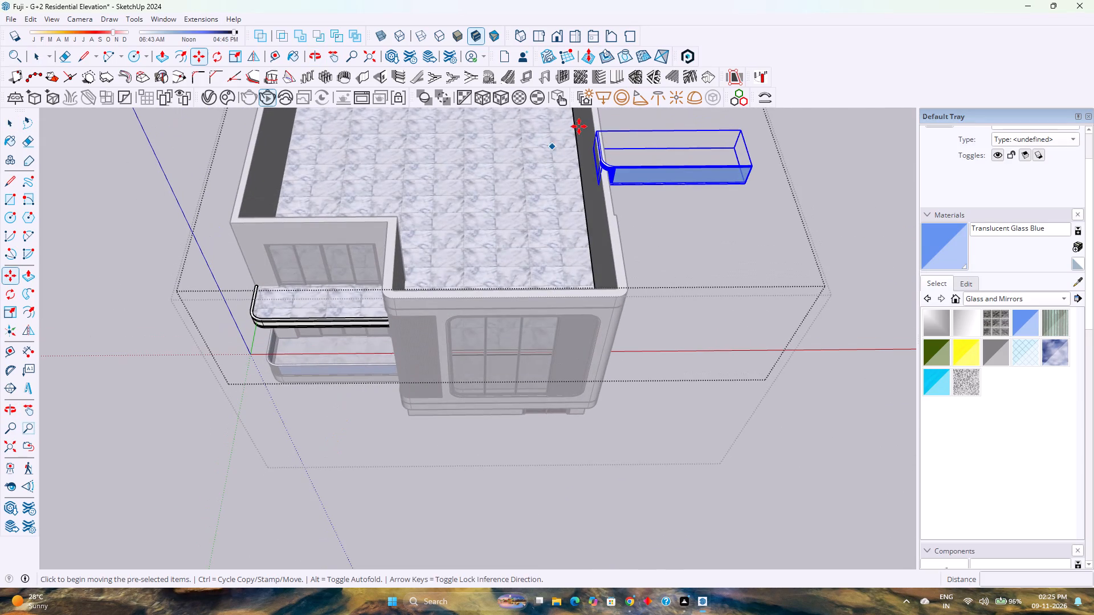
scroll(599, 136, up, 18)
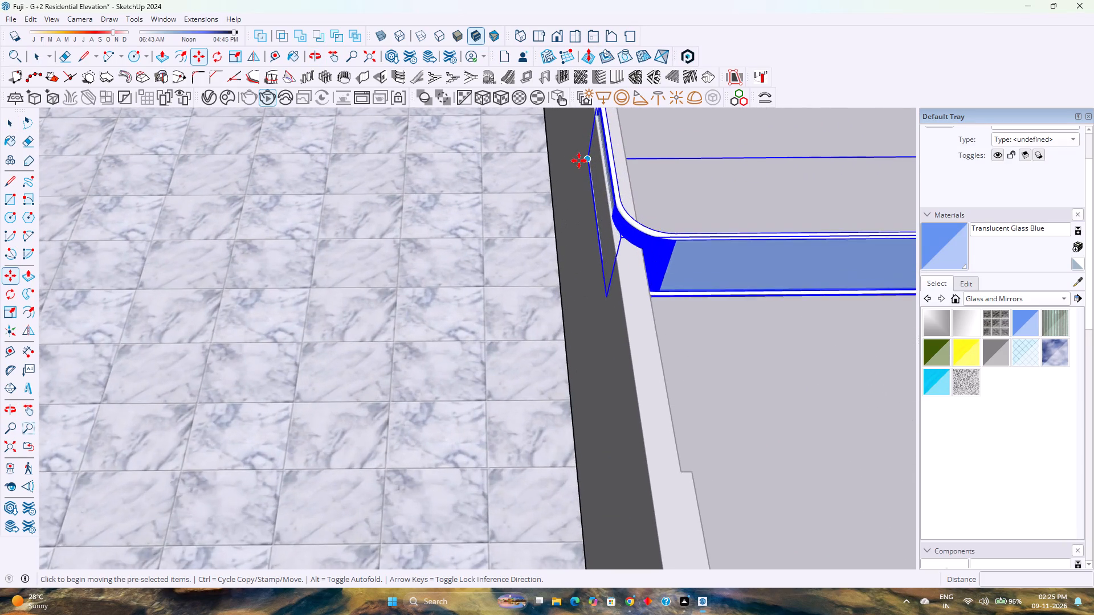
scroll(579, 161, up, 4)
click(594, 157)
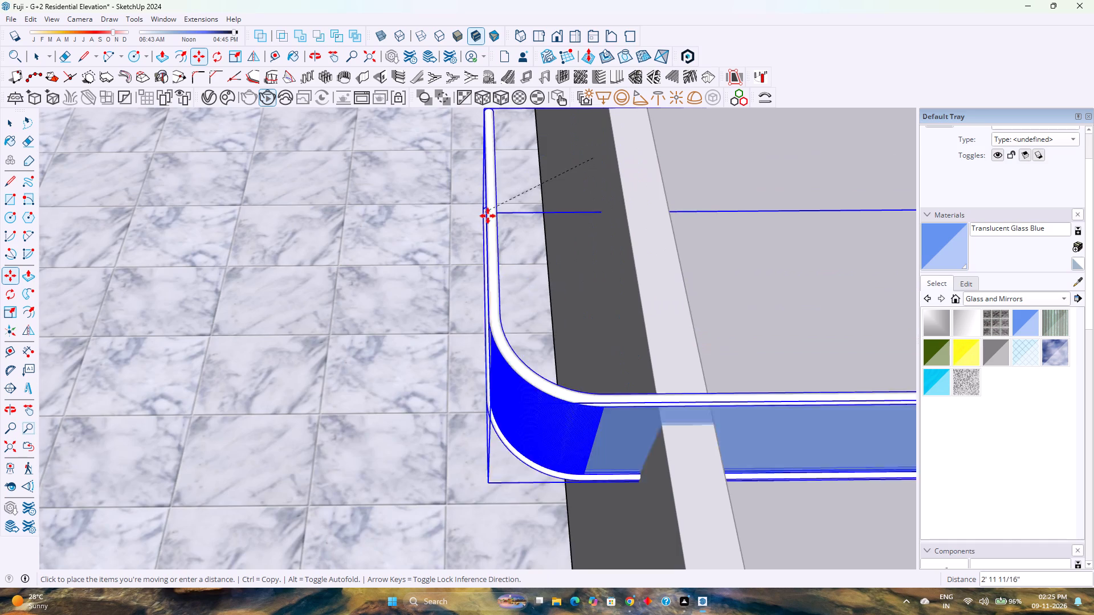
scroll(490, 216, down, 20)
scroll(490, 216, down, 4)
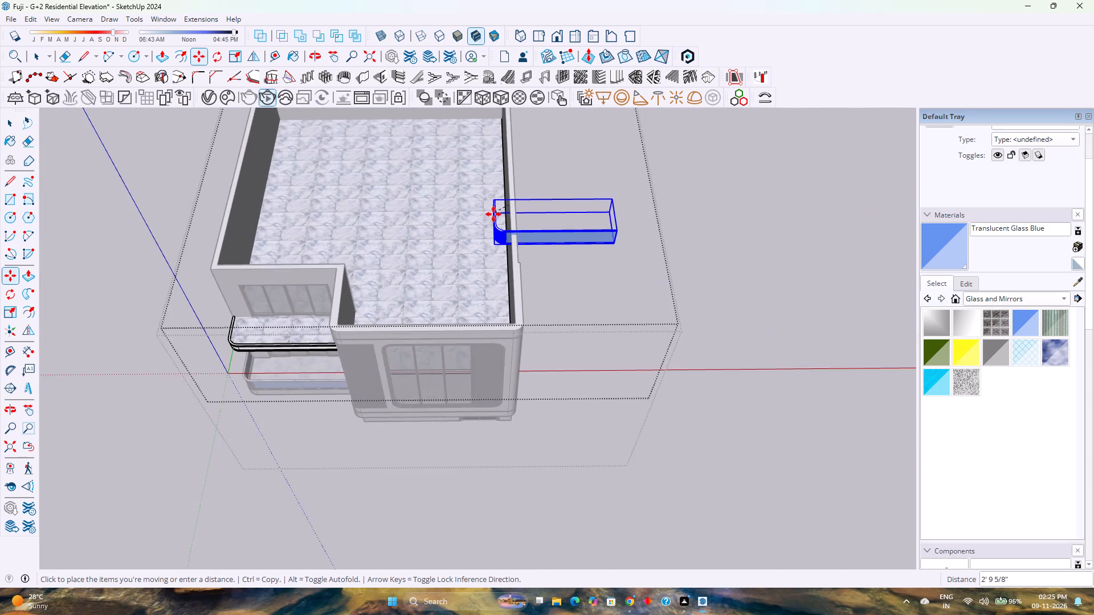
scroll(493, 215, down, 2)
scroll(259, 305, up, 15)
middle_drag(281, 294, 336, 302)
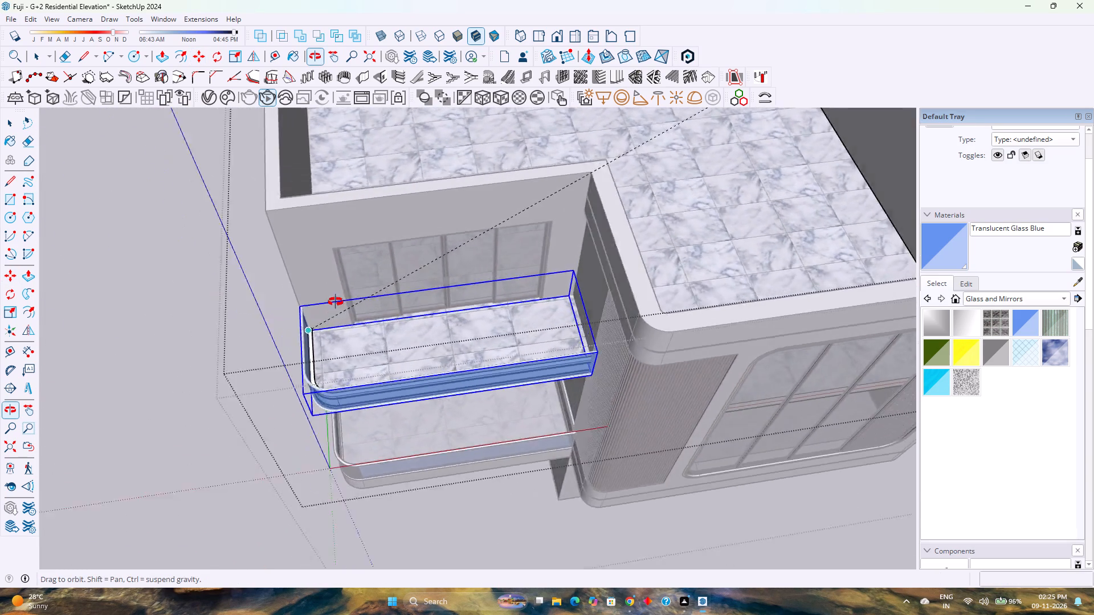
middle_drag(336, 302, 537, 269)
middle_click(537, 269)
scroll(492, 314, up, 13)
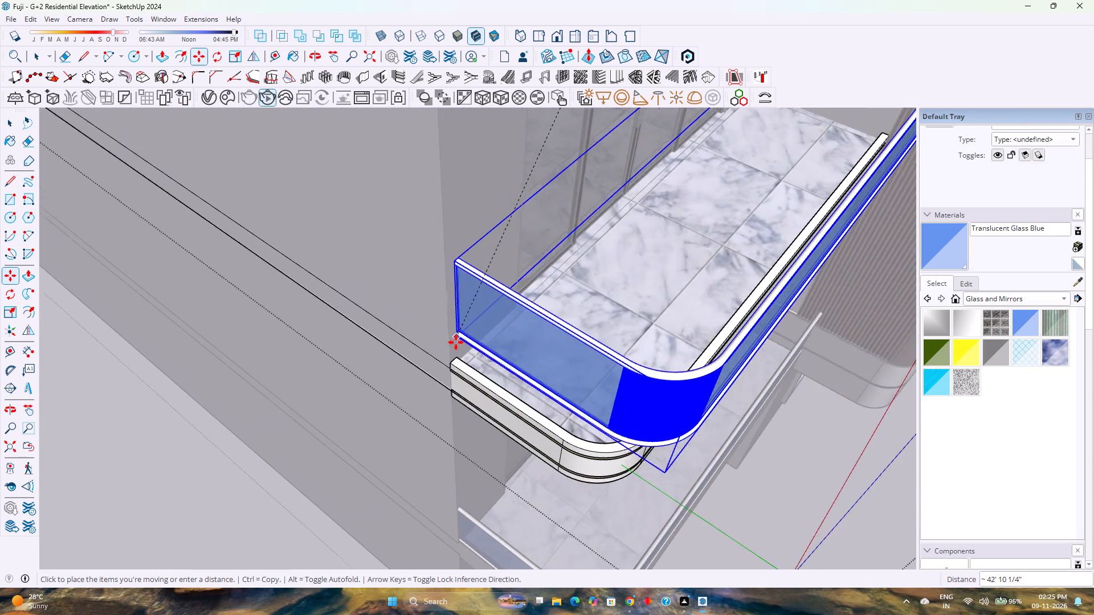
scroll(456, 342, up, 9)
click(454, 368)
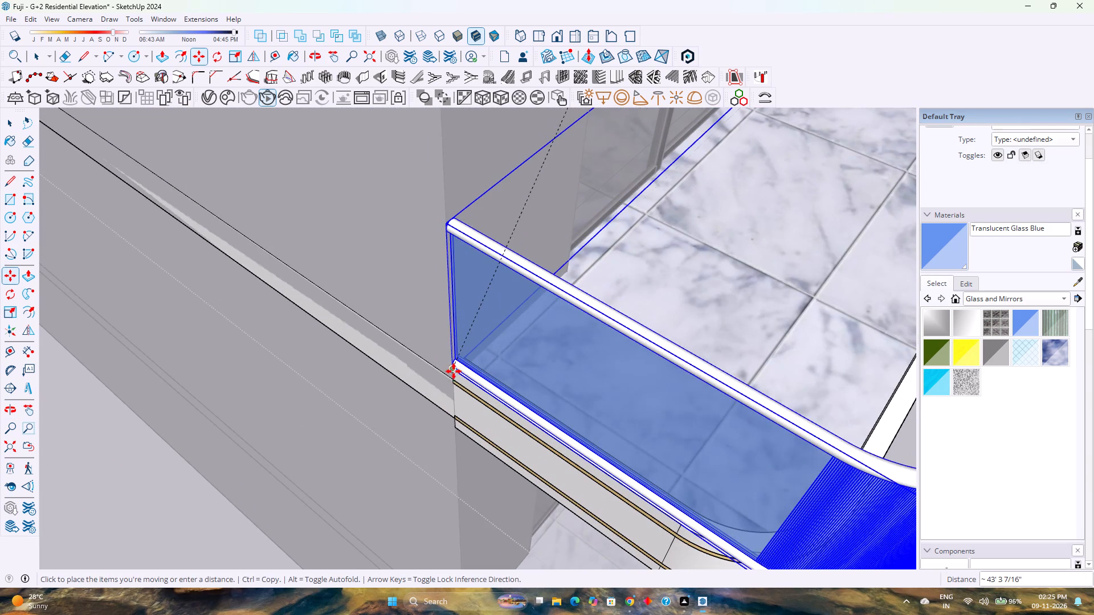
Examine from several sides how the glass railing sits on the upper balcony slab compared with the lower balcony's railing.
scroll(474, 400, up, 4)
scroll(468, 354, up, 9)
scroll(426, 375, up, 1)
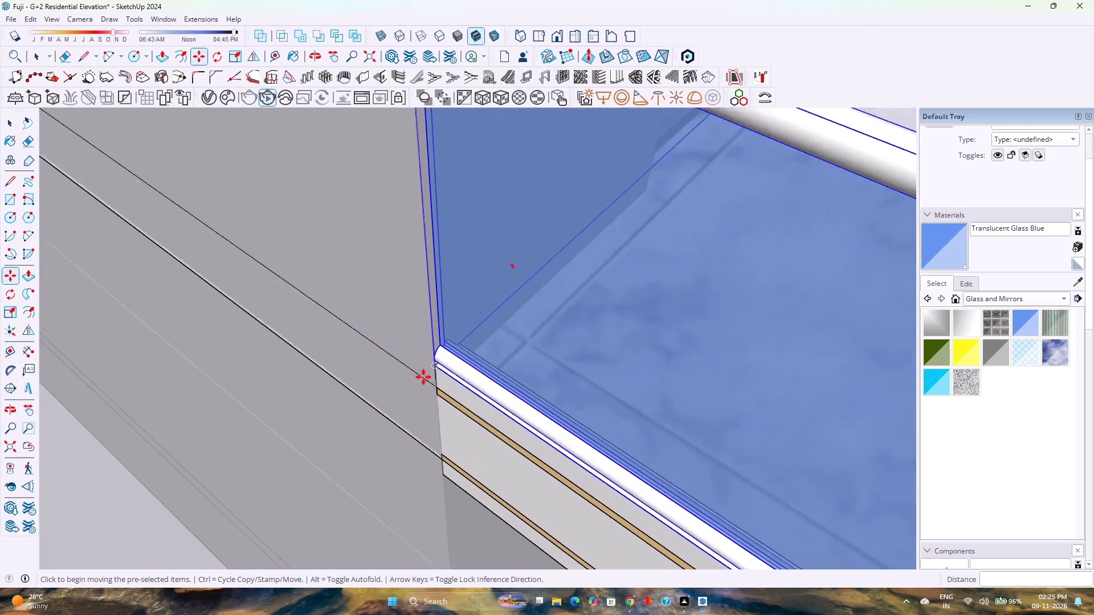
scroll(423, 377, down, 13)
middle_drag(522, 382, 315, 315)
middle_click(315, 314)
scroll(316, 302, down, 2)
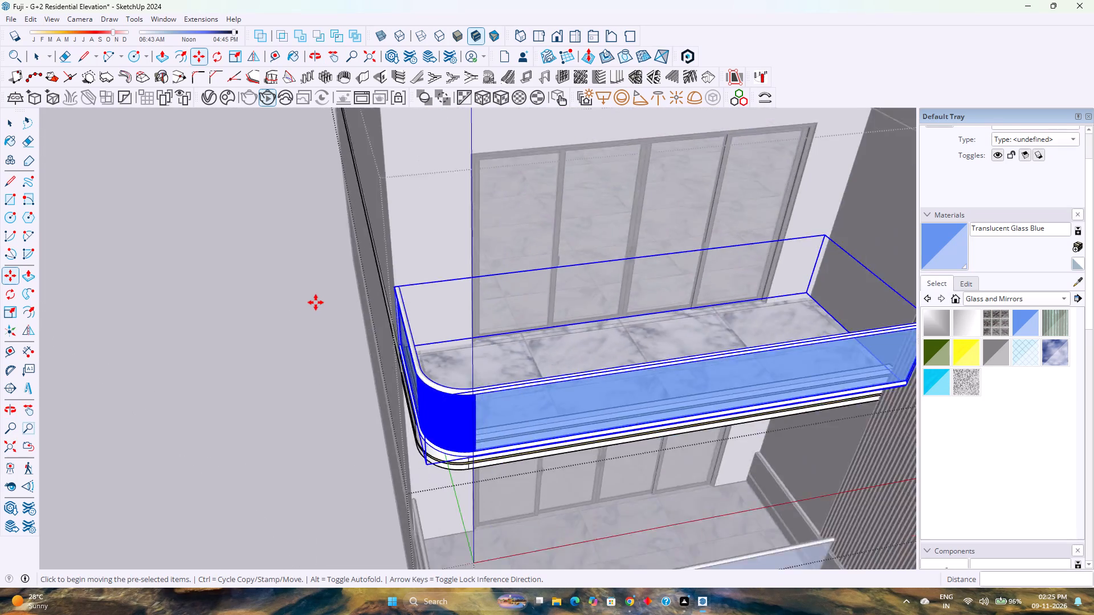
scroll(316, 302, down, 5)
middle_drag(344, 325, 585, 401)
middle_click(585, 401)
scroll(346, 352, up, 1)
middle_drag(346, 352, 578, 363)
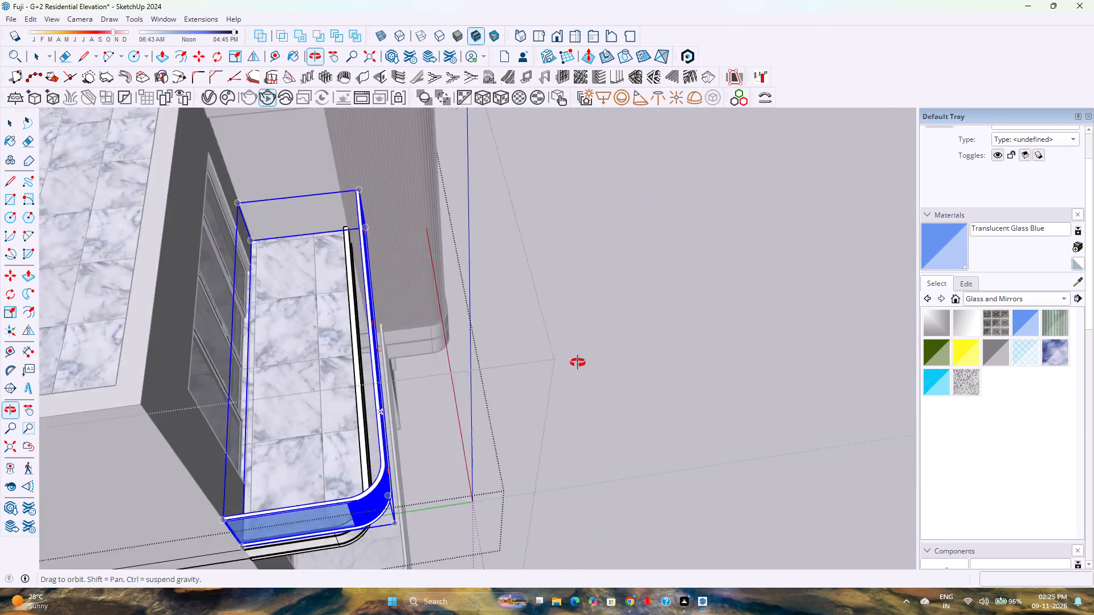
middle_drag(578, 363, 559, 285)
scroll(483, 318, down, 3)
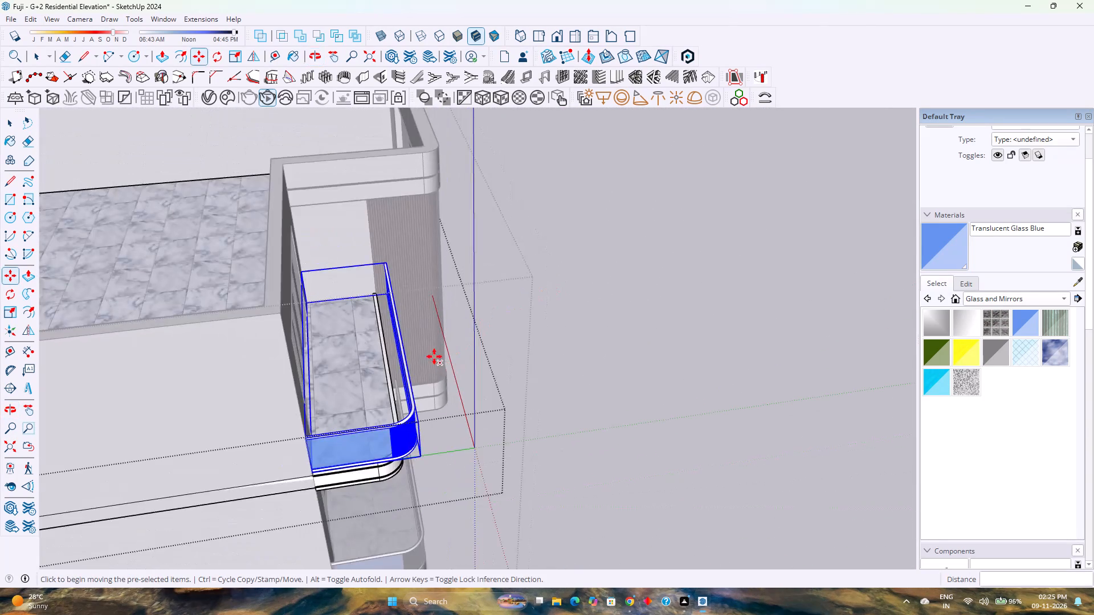
middle_drag(431, 354, 401, 264)
scroll(401, 264, down, 4)
middle_drag(393, 279, 379, 211)
middle_click(379, 211)
scroll(340, 242, up, 2)
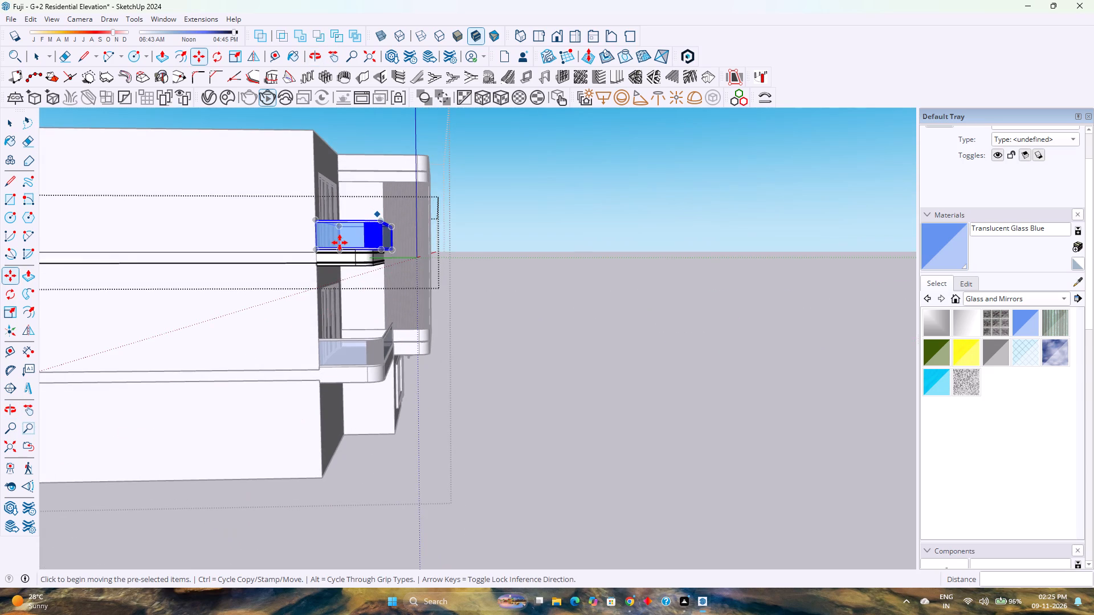
scroll(340, 243, up, 9)
middle_drag(337, 249, 323, 383)
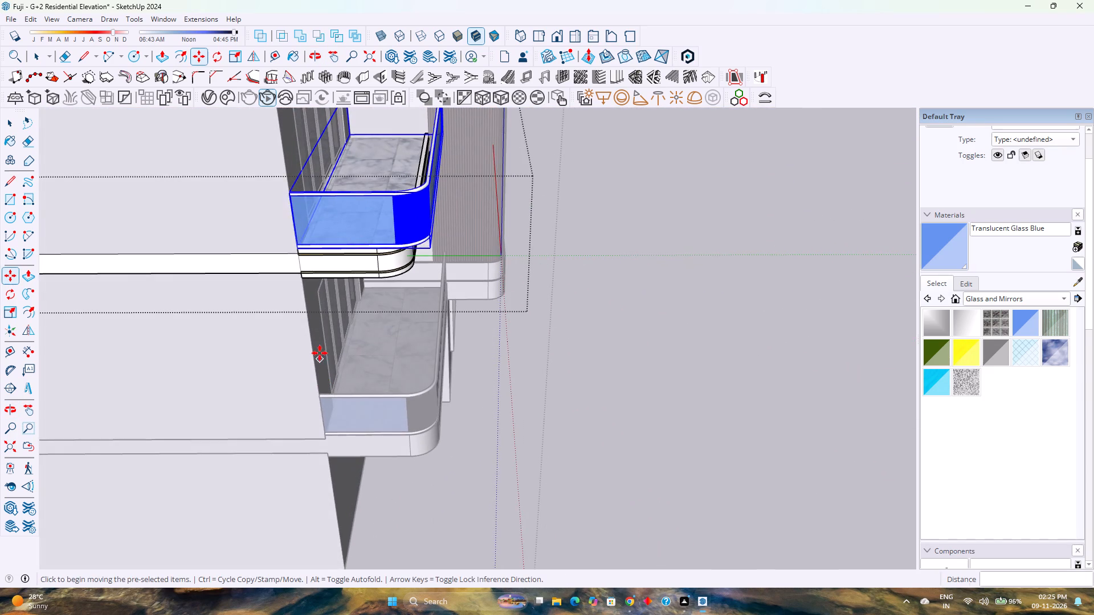
scroll(320, 347, down, 4)
scroll(346, 262, up, 3)
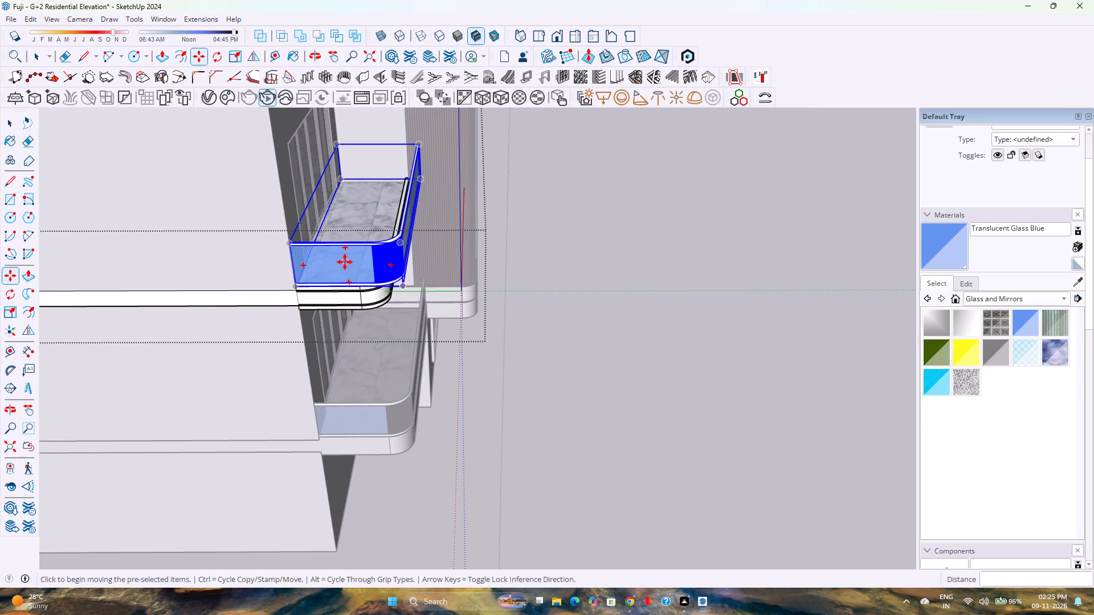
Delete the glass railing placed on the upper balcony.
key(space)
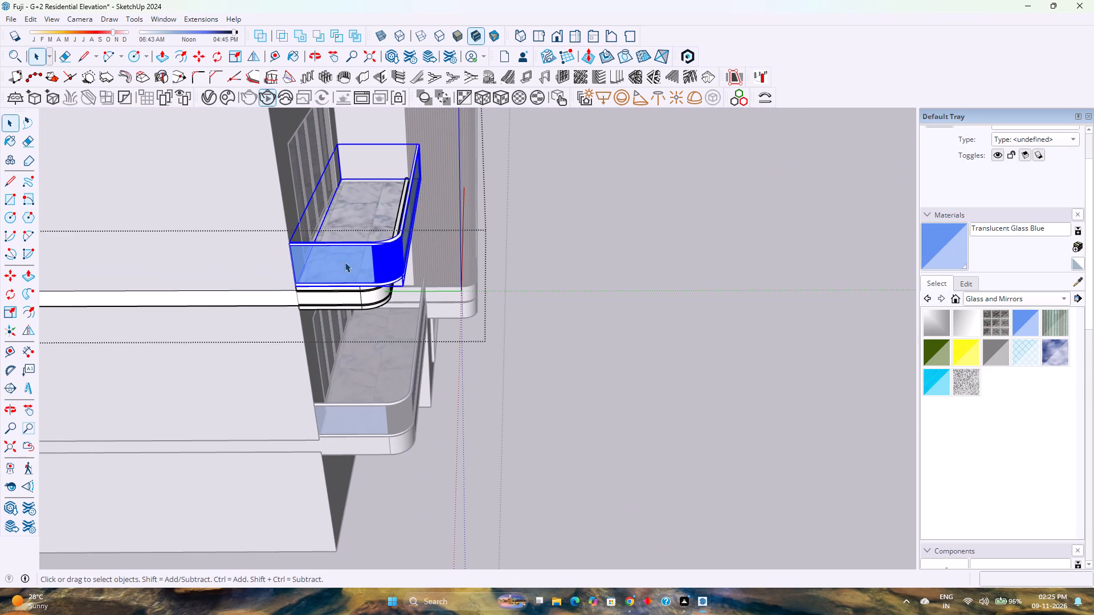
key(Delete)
Paste the copied glass railing again for the upper balcony.
scroll(350, 256, up, 3)
middle_drag(350, 254, 287, 368)
scroll(318, 284, down, 6)
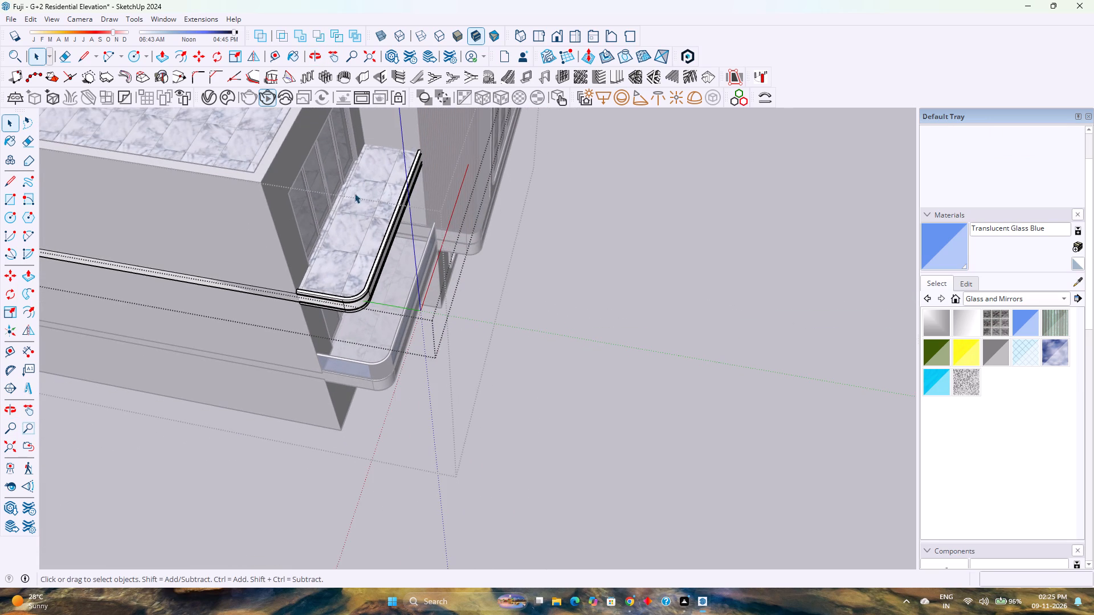
shift+middle_drag(368, 174, 476, 335)
shift+middle_click(476, 335)
middle_drag(480, 334, 402, 345)
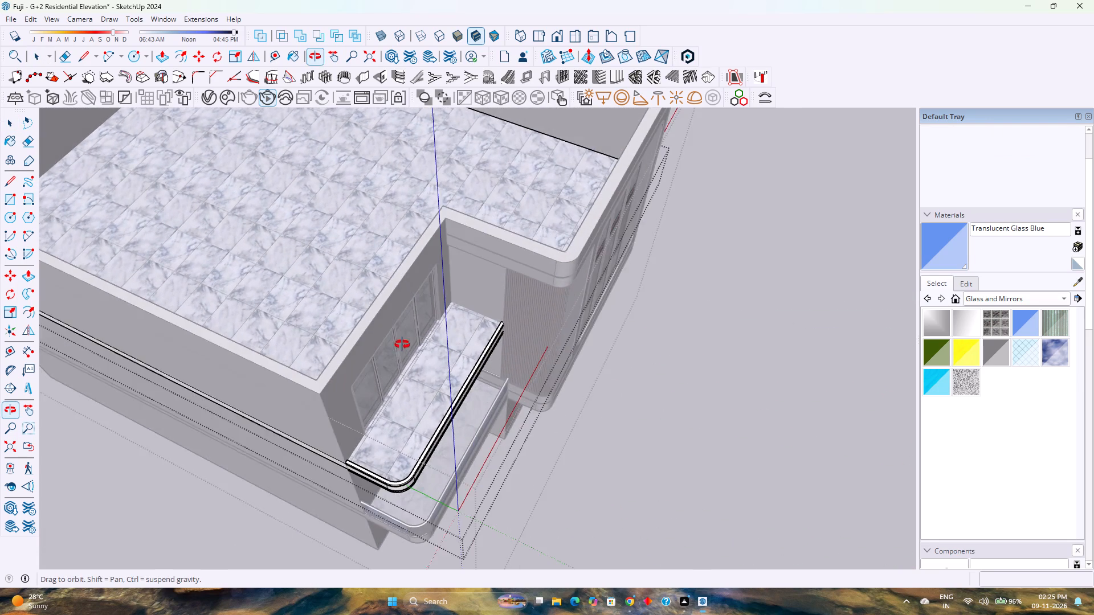
middle_drag(402, 345, 402, 345)
scroll(427, 367, up, 4)
shift+middle_drag(409, 378, 497, 259)
scroll(489, 345, up, 4)
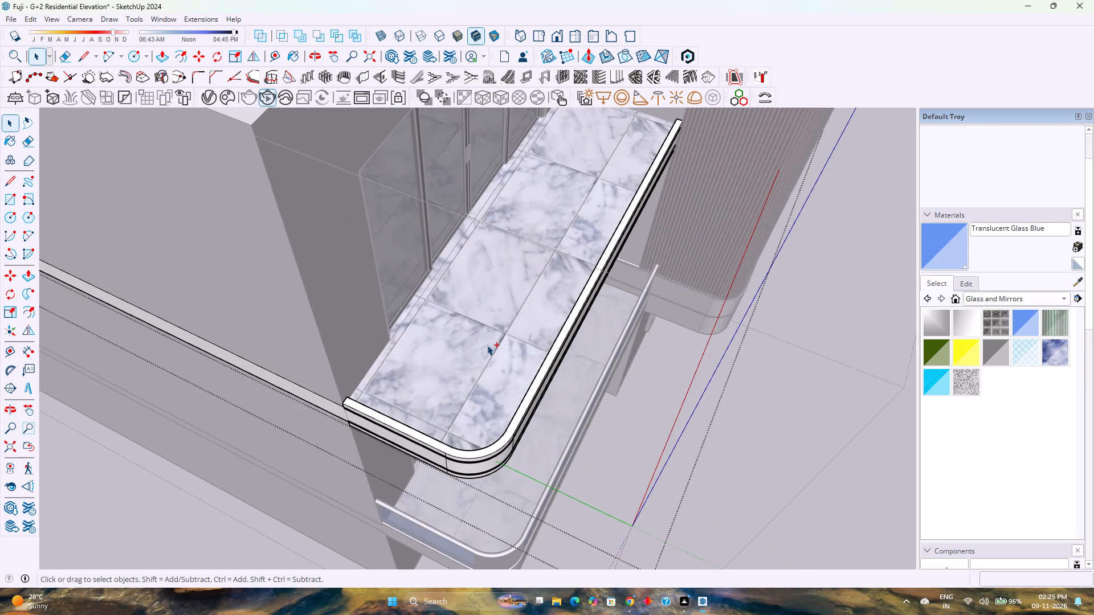
key(ctrl+v)
scroll(400, 454, down, 3)
scroll(401, 457, up, 1)
scroll(415, 447, down, 4)
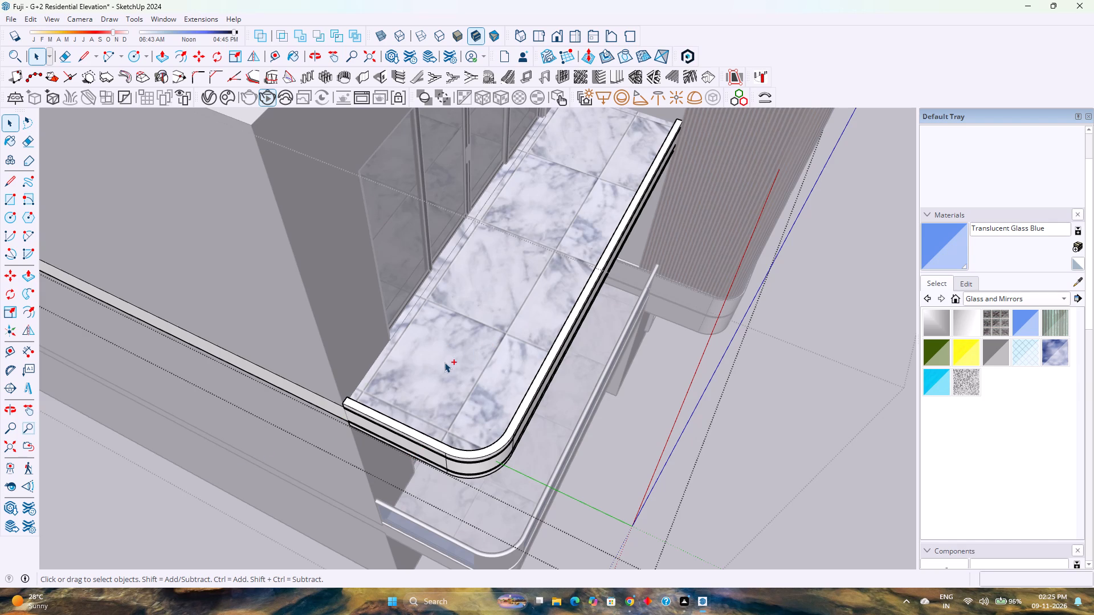
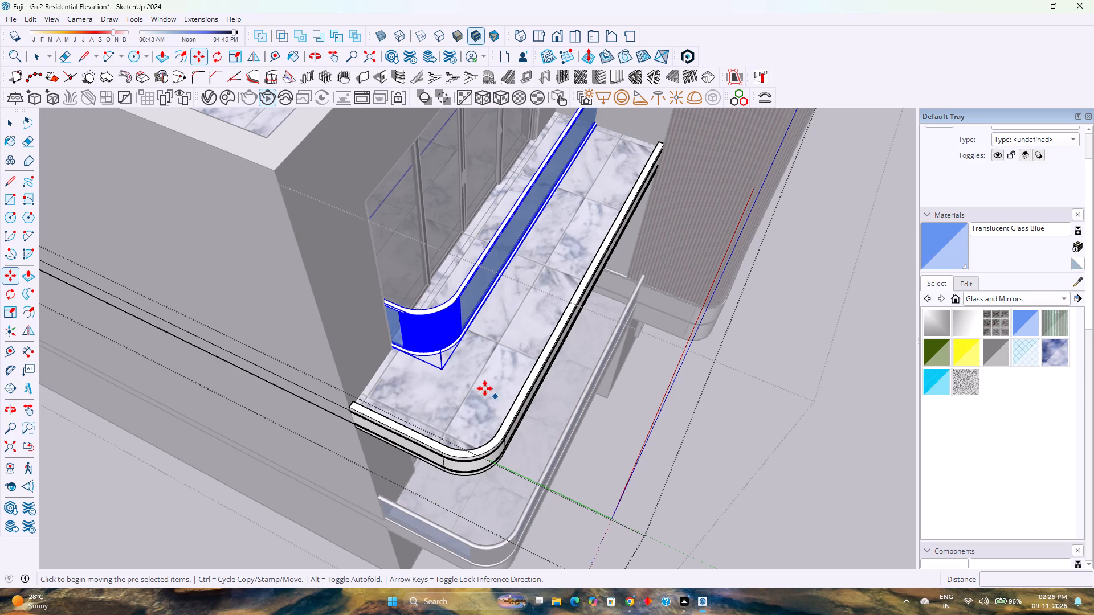
Move the pasted glass railing by its rear lower corner onto the outer corner of the upper balcony's edge at the ribbed wall.
scroll(625, 126, up, 4)
middle_drag(588, 140, 540, 174)
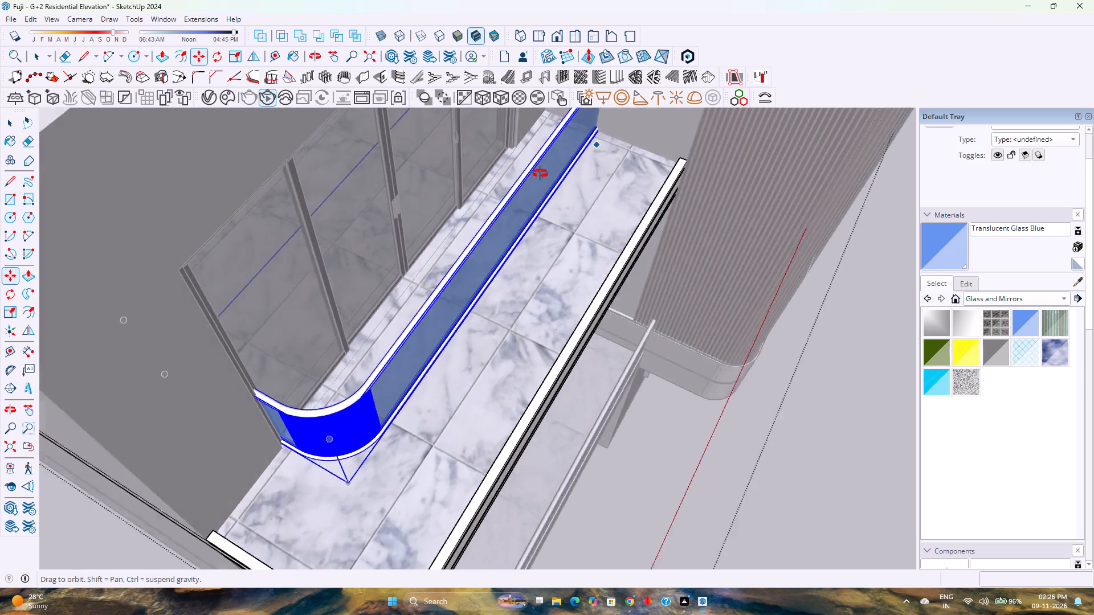
middle_drag(540, 174, 444, 324)
scroll(444, 311, down, 8)
middle_drag(534, 303, 511, 290)
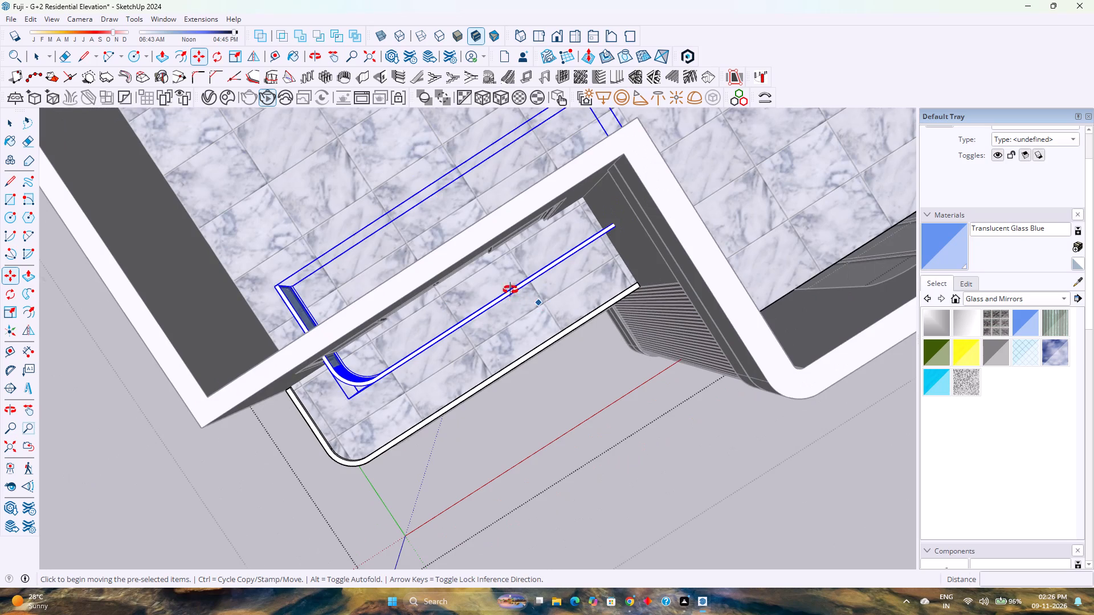
middle_drag(511, 290, 383, 254)
middle_drag(378, 253, 329, 244)
scroll(342, 237, down, 4)
shift+middle_drag(488, 177, 346, 263)
shift+middle_click(346, 263)
scroll(478, 320, up, 4)
click(486, 279)
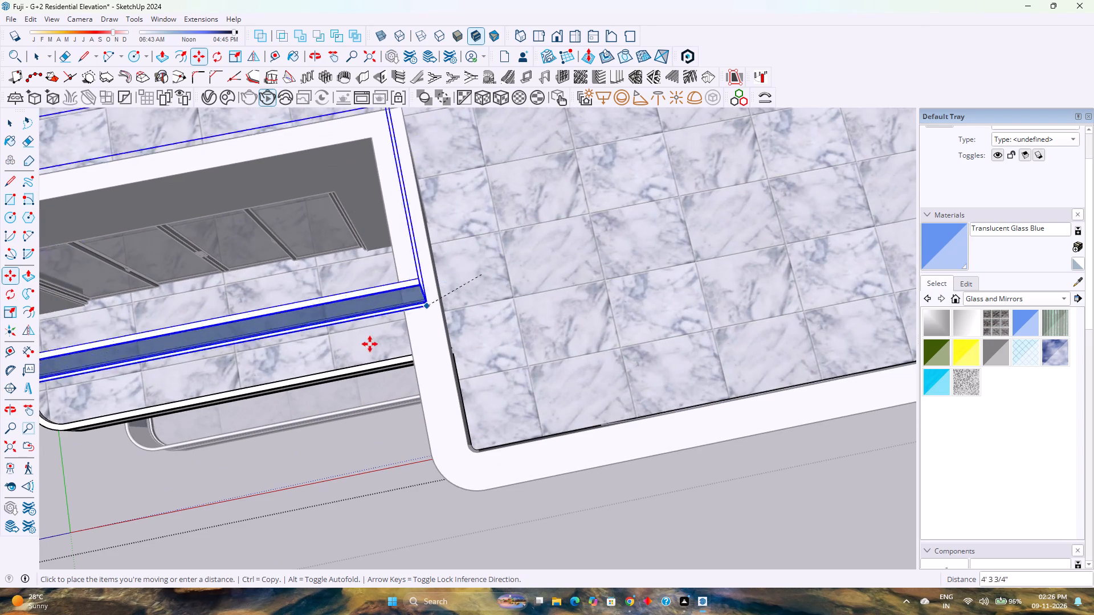
scroll(364, 354, up, 8)
middle_drag(365, 356, 469, 284)
scroll(468, 326, up, 7)
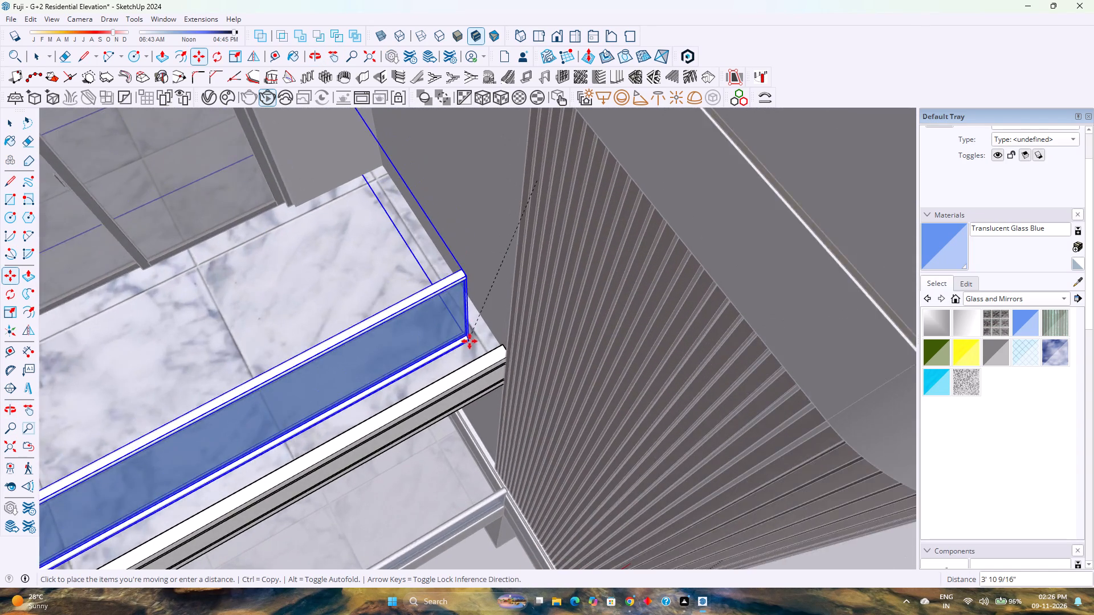
scroll(470, 341, up, 9)
middle_drag(475, 348, 654, 365)
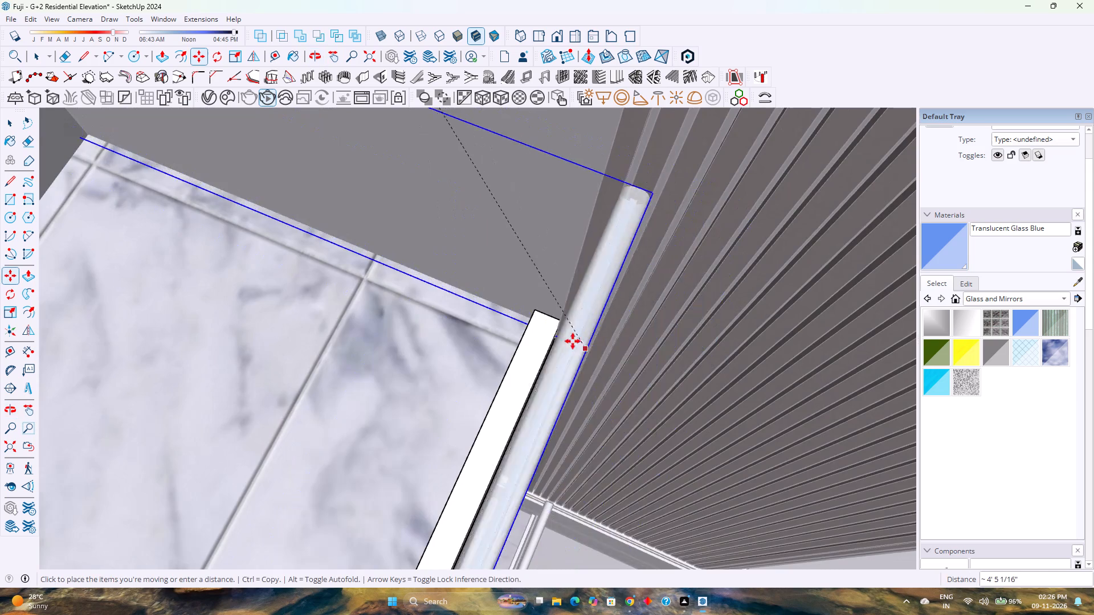
scroll(569, 334, up, 12)
scroll(548, 317, up, 9)
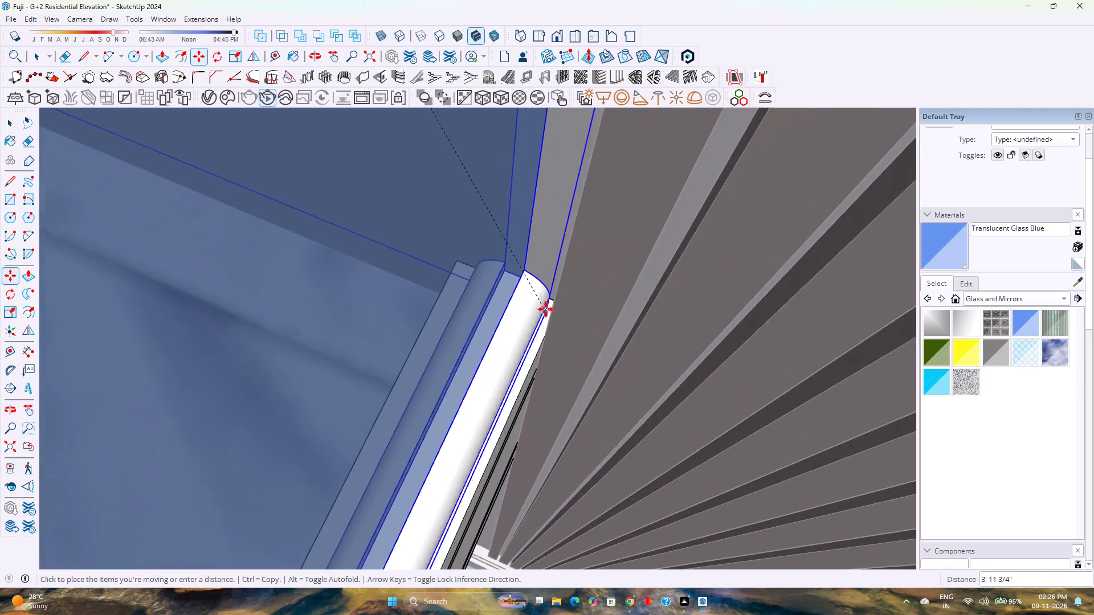
scroll(546, 309, up, 12)
middle_drag(550, 301, 574, 326)
middle_click(574, 326)
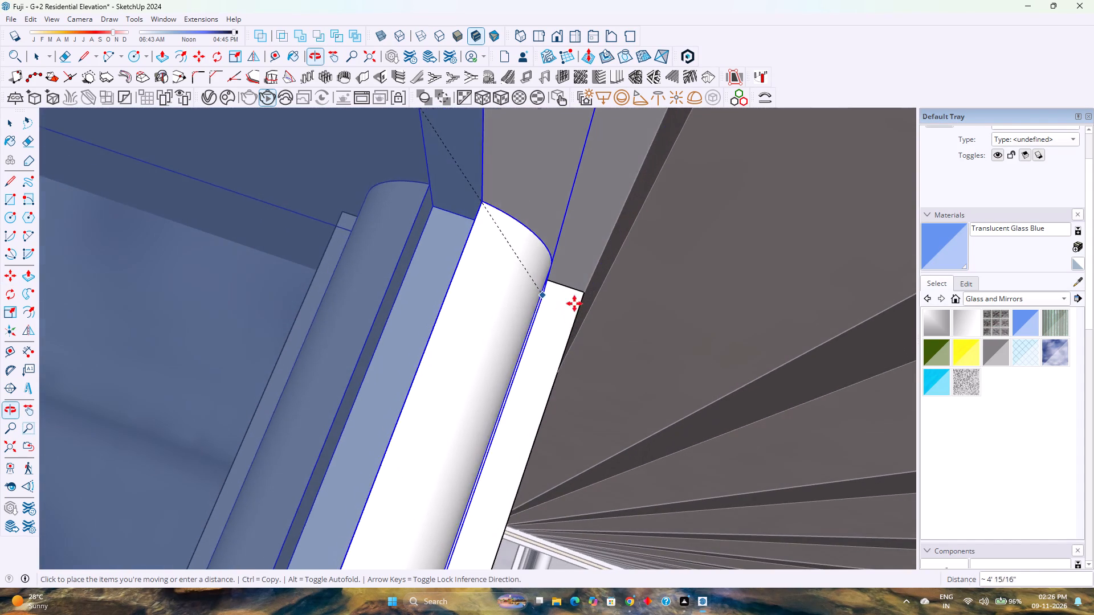
click(579, 292)
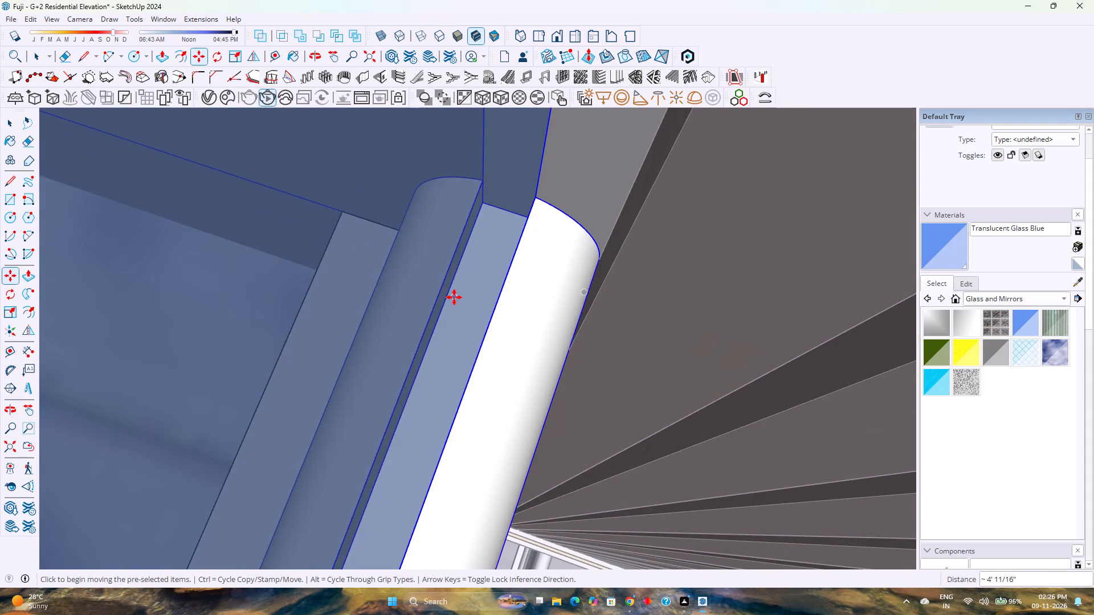
Examine how the moved glass railing follows the upper balcony slab along its front edge and around the curved corner.
scroll(454, 297, down, 5)
scroll(456, 294, down, 20)
scroll(456, 294, down, 1)
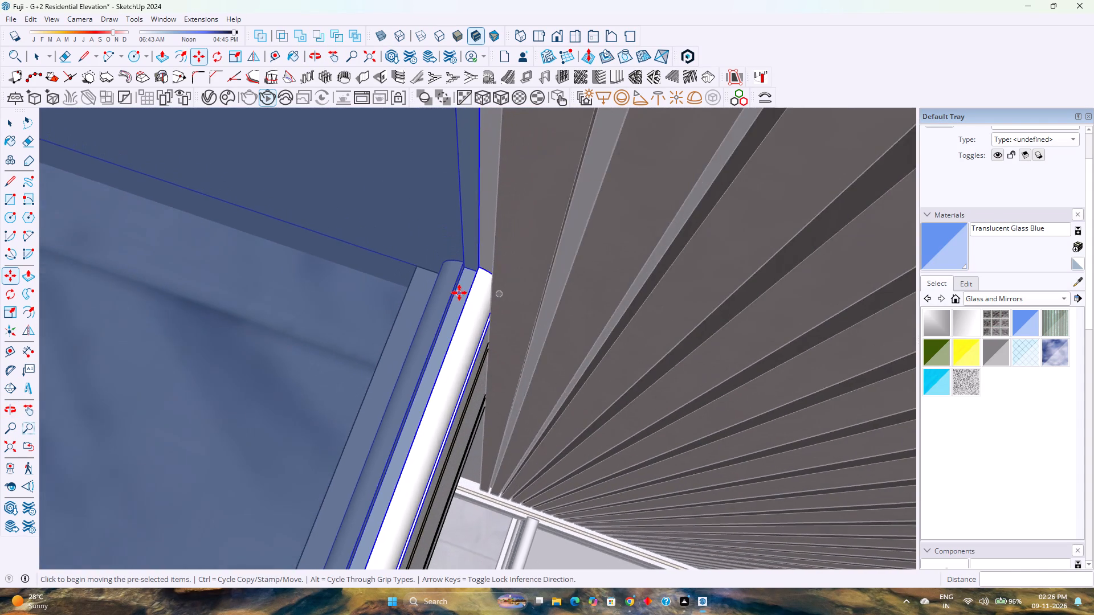
scroll(459, 293, down, 20)
scroll(459, 293, down, 9)
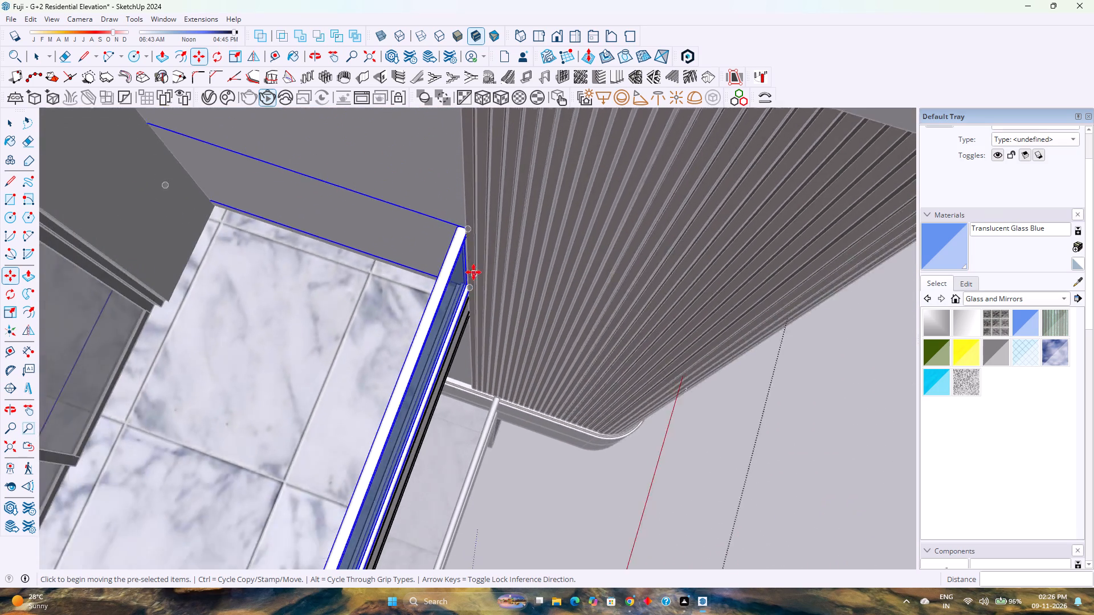
scroll(473, 272, down, 15)
middle_drag(376, 470, 385, 367)
middle_click(385, 367)
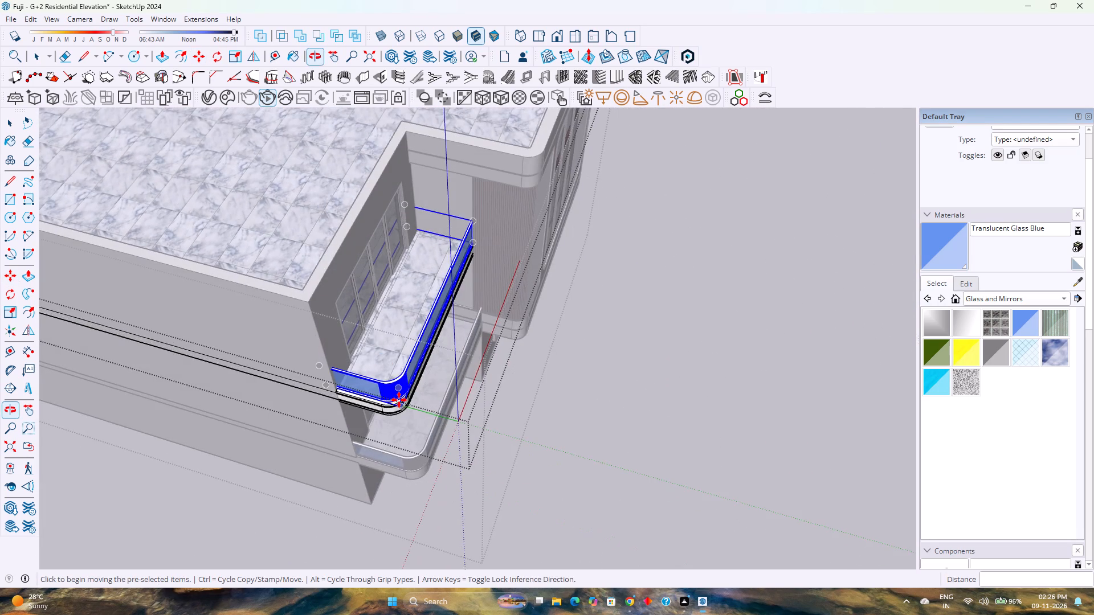
scroll(402, 415, up, 17)
scroll(423, 373, up, 5)
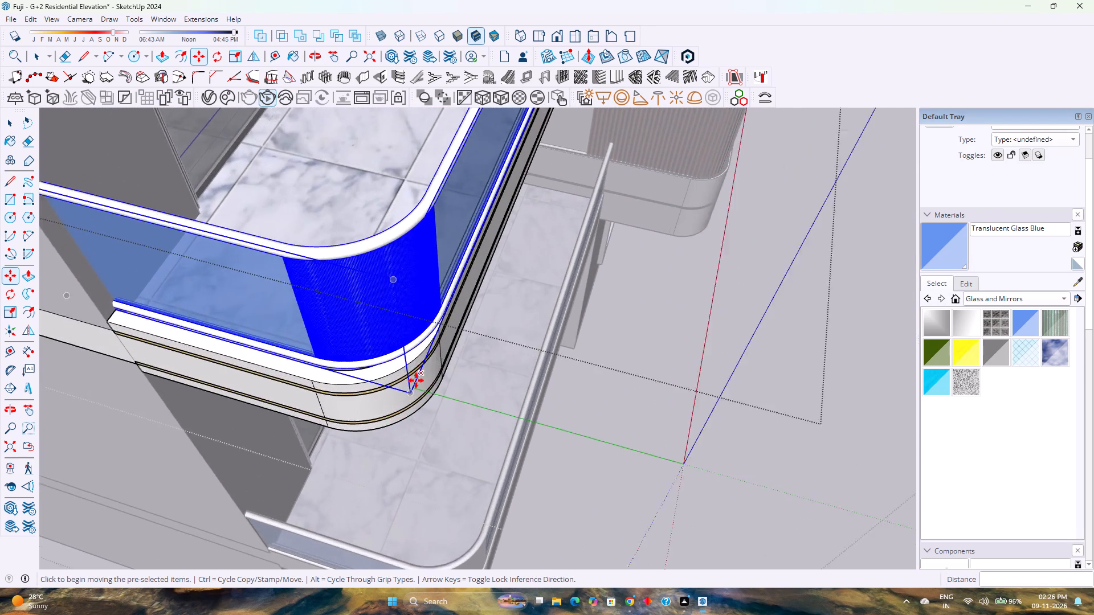
scroll(416, 380, up, 2)
middle_drag(414, 385, 244, 372)
middle_click(244, 372)
scroll(344, 362, up, 2)
middle_drag(345, 362, 323, 366)
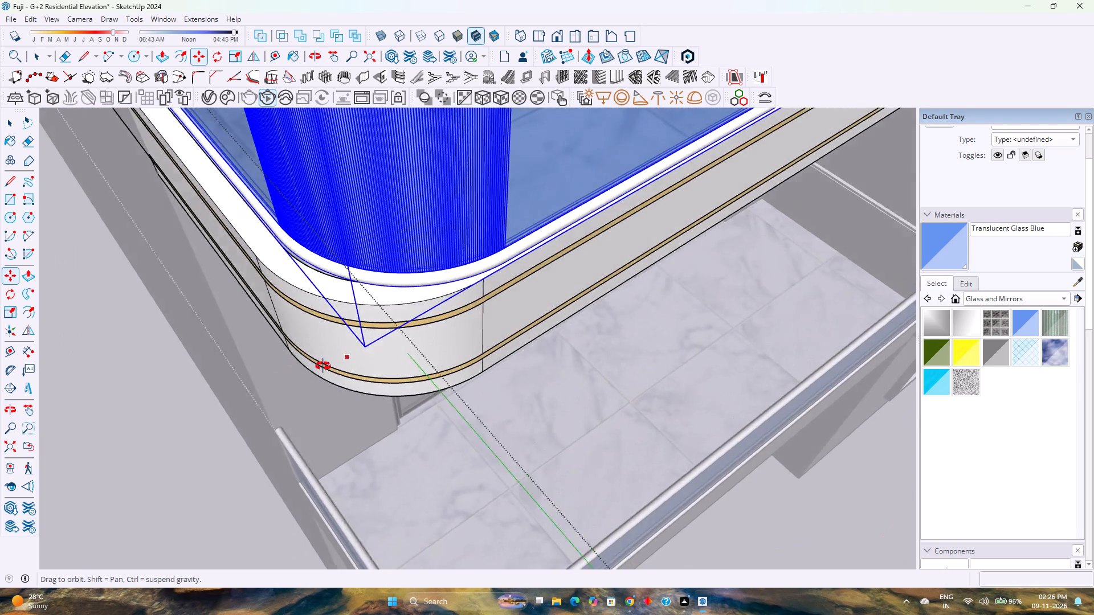
middle_drag(323, 366, 287, 367)
middle_click(287, 367)
middle_drag(364, 333, 449, 407)
scroll(451, 380, down, 4)
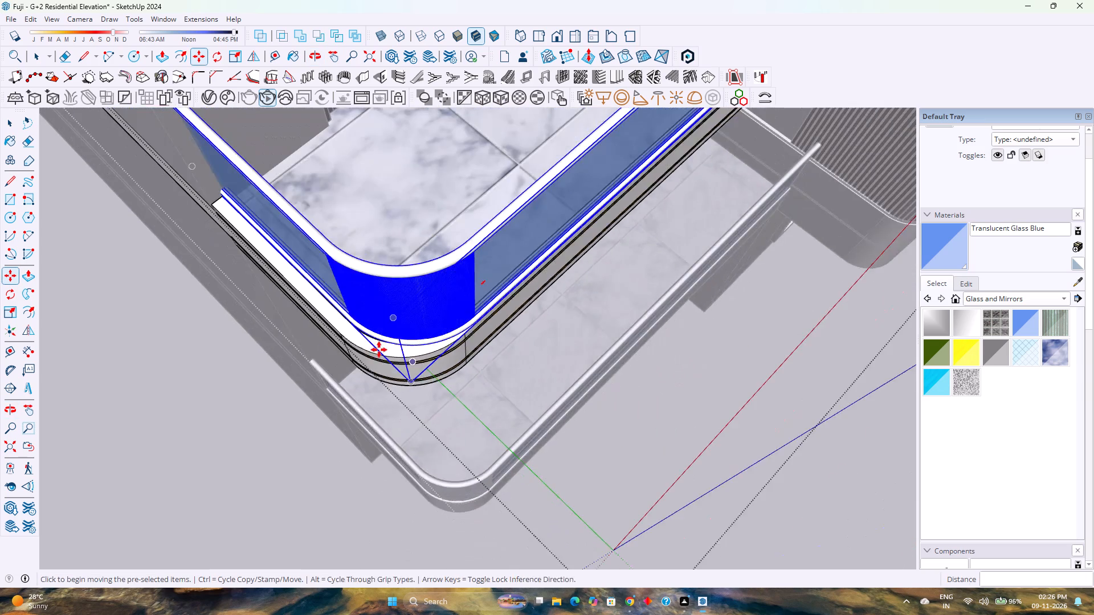
shift+middle_drag(379, 350, 500, 433)
shift+middle_click(500, 433)
middle_drag(497, 414, 479, 378)
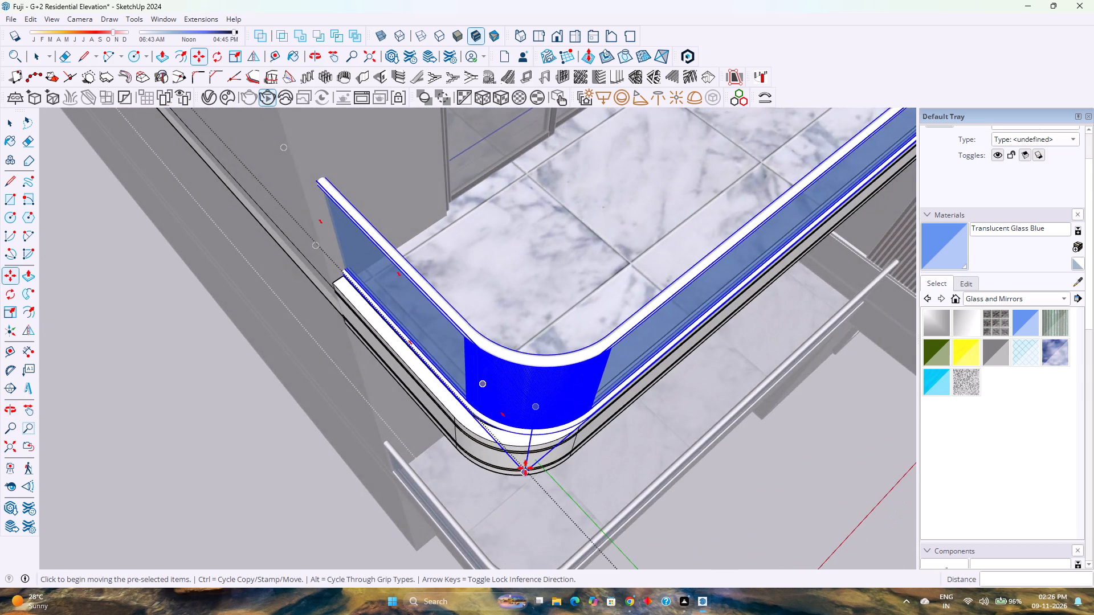
Move the glass railing 0.25" along the green axis, inward from the upper balcony's front edge.
scroll(525, 471, up, 7)
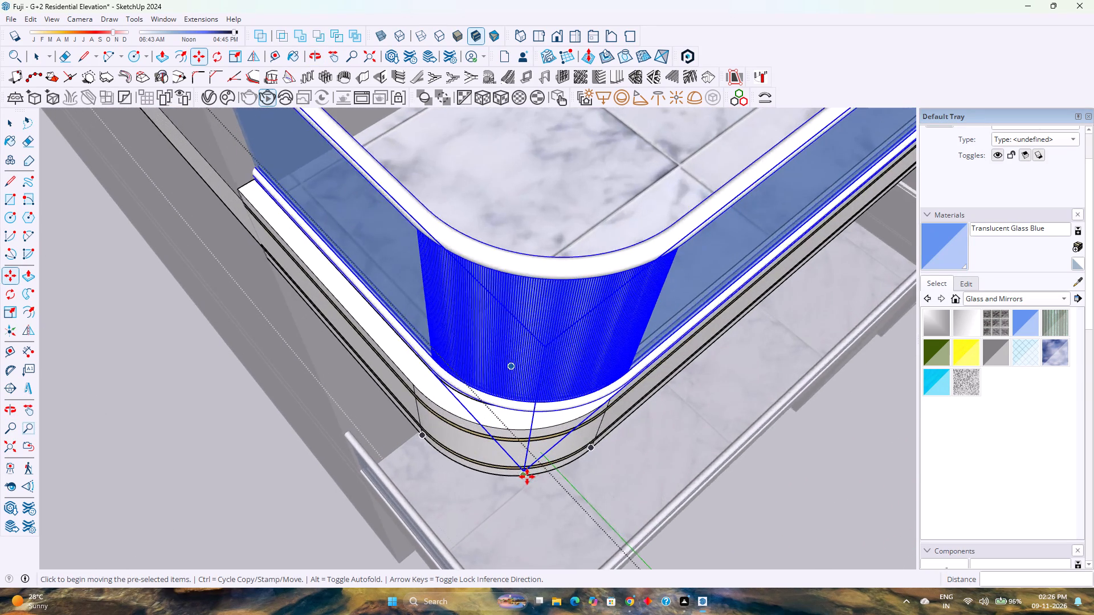
scroll(643, 385, up, 6)
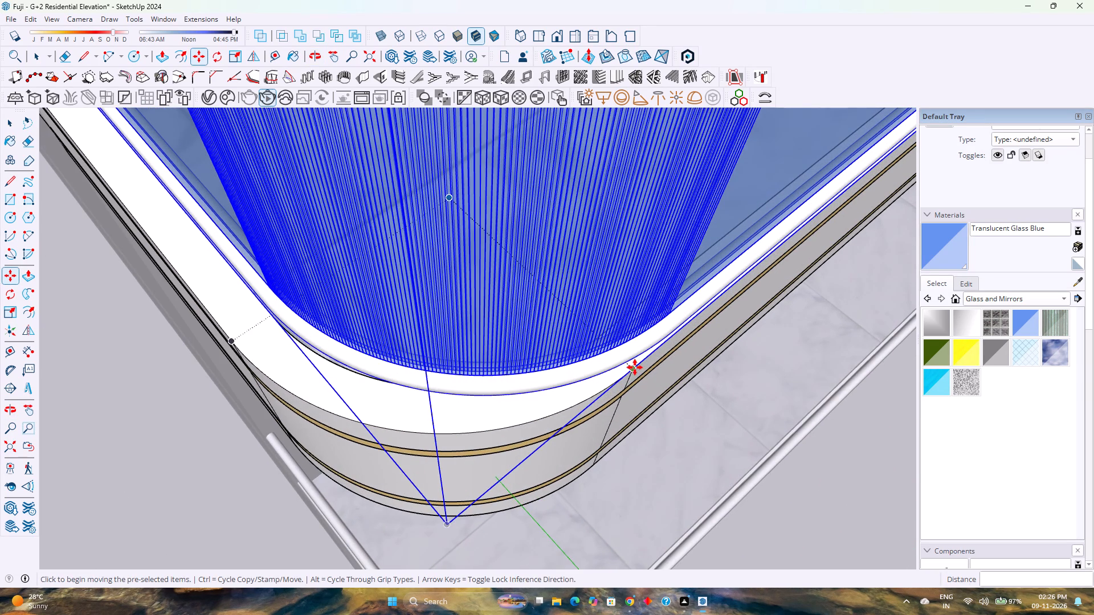
click(635, 367)
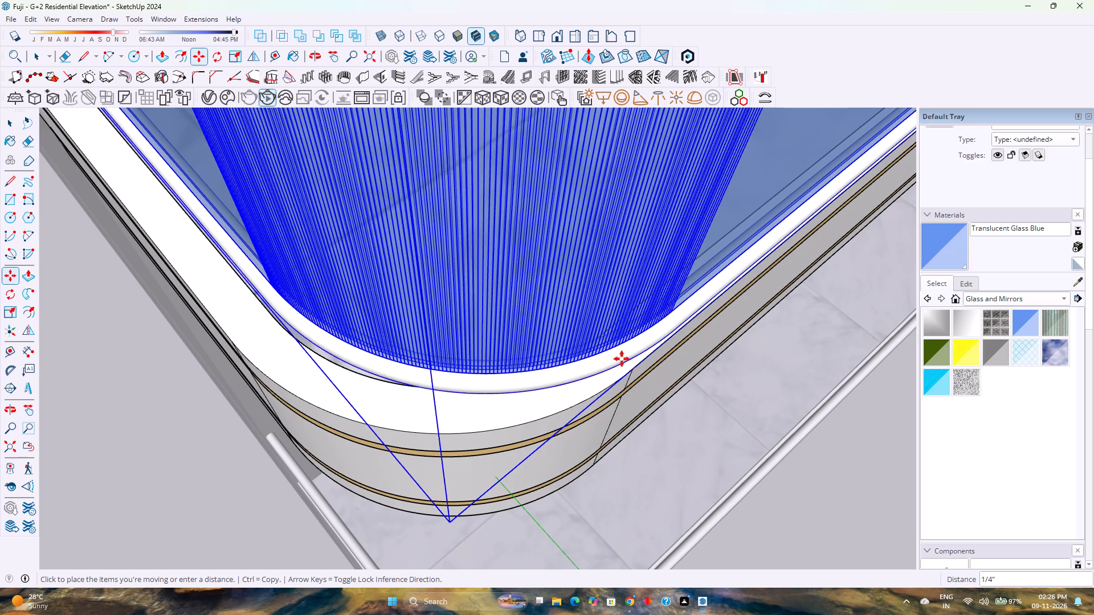
text(0.)
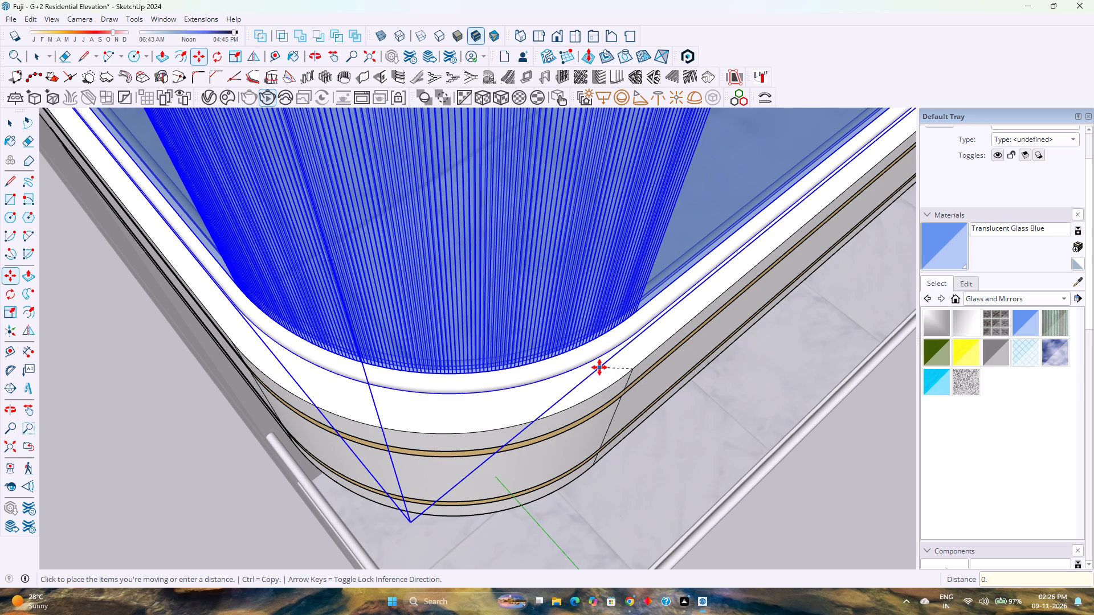
key(Left)
text(0.25)
key(Return)
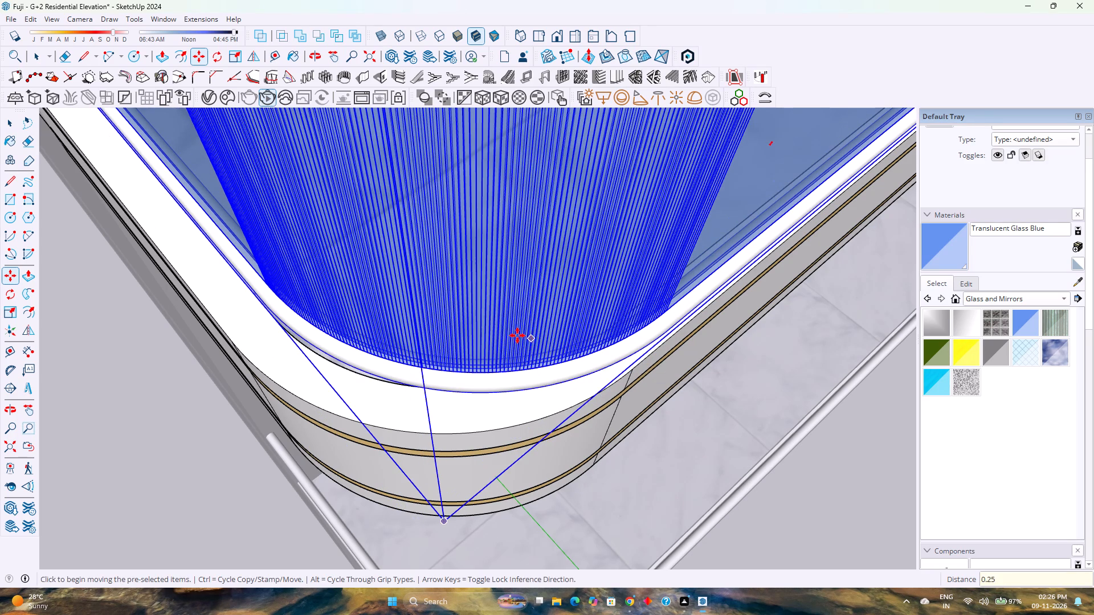
Scale the glass railing lengthwise along the red axis from its curved-corner end, trying 1.02 before setting the factor to 1.01.
scroll(517, 335, down, 13)
shift+middle_drag(417, 309, 460, 418)
shift+middle_click(460, 418)
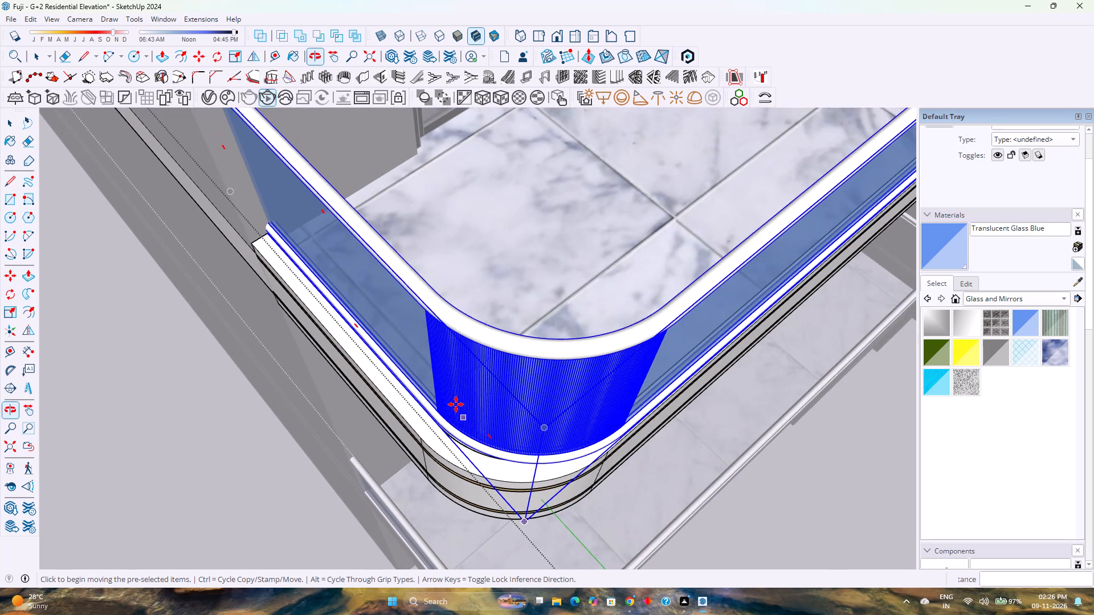
key(s)
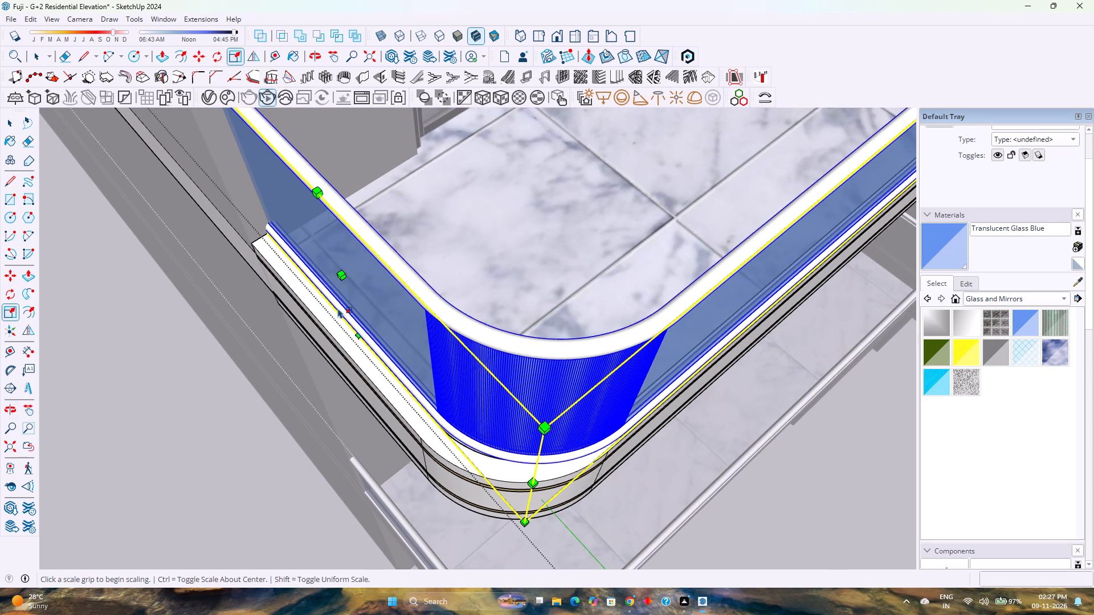
click(340, 277)
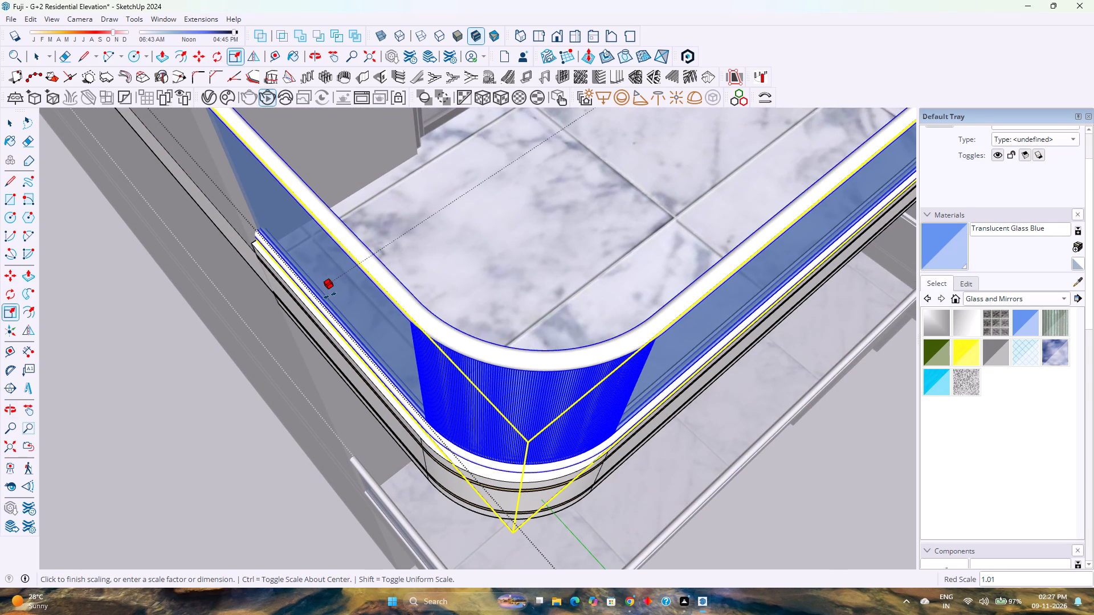
text(1.02)
key(Return)
text(0.1)
key(BackSpace)
key(BackSpace)
key(BackSpace)
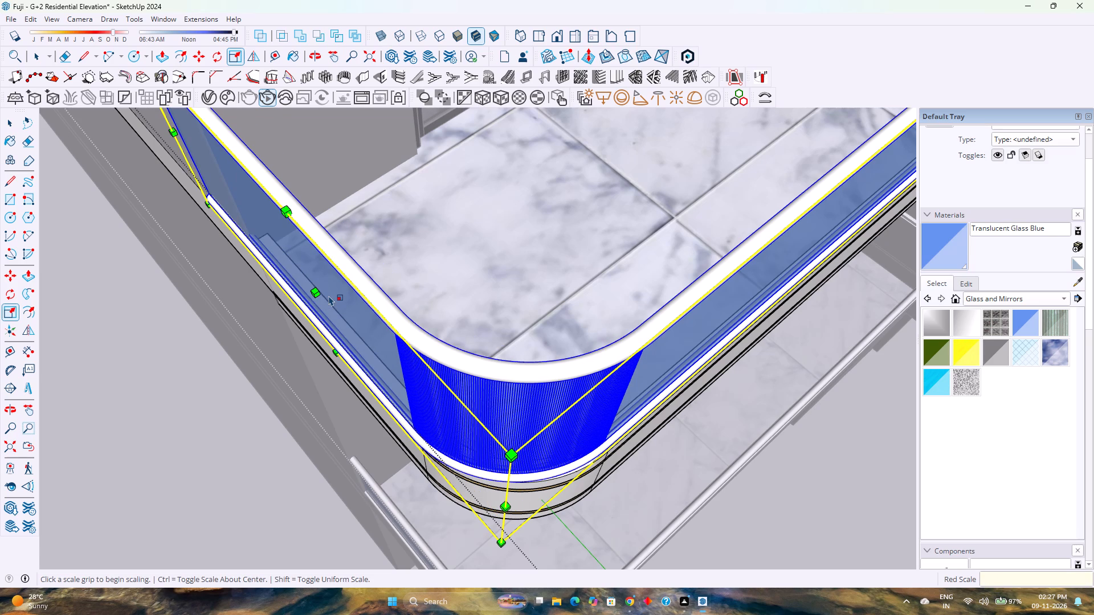
text(10.)
key(BackSpace)
key(BackSpace)
text(.01)
key(Return)
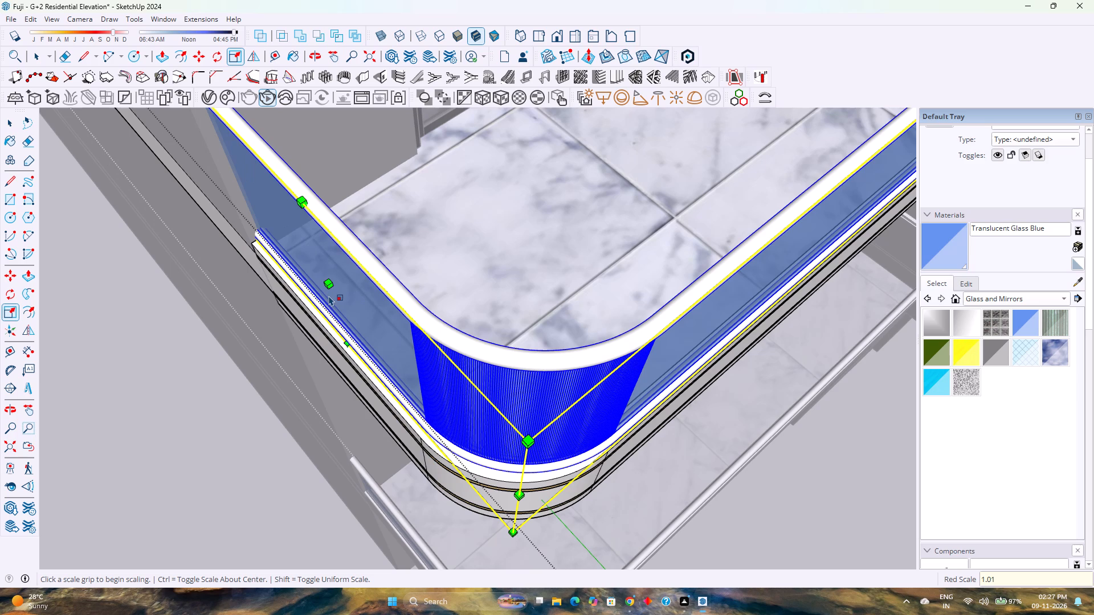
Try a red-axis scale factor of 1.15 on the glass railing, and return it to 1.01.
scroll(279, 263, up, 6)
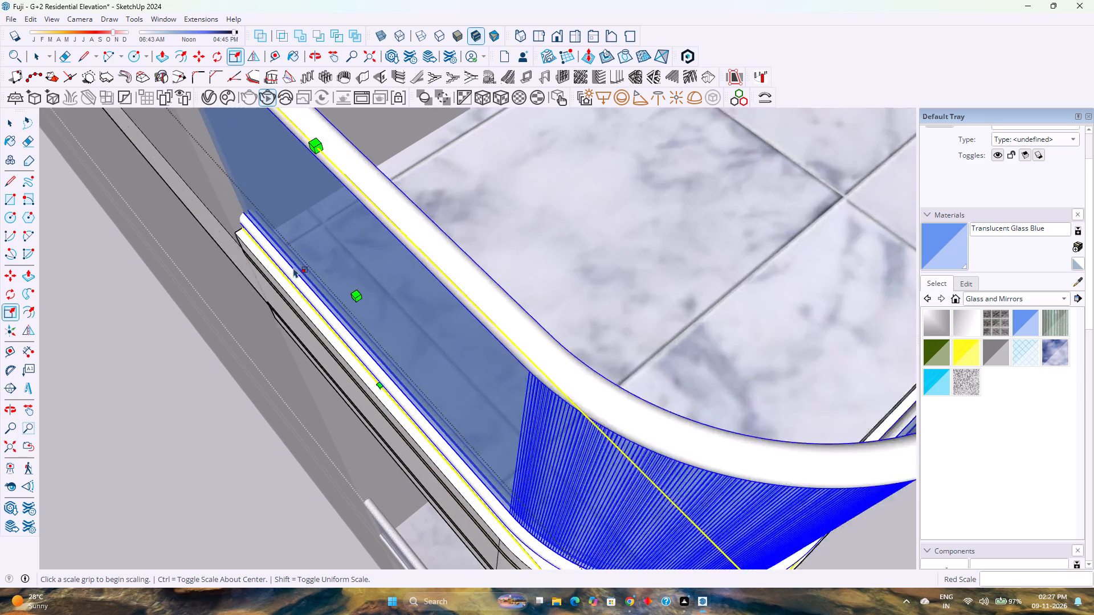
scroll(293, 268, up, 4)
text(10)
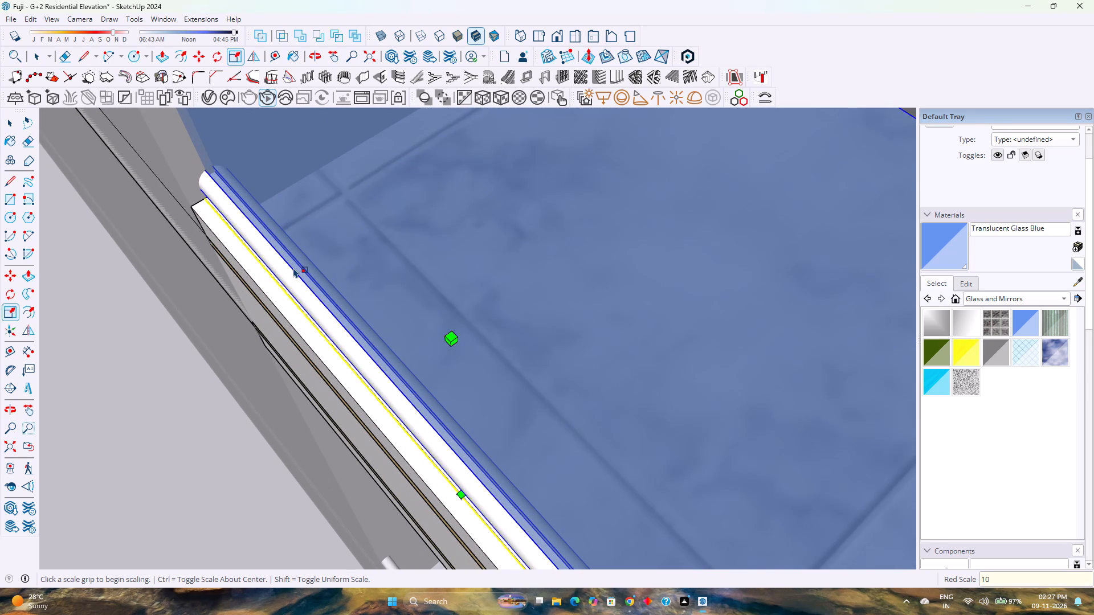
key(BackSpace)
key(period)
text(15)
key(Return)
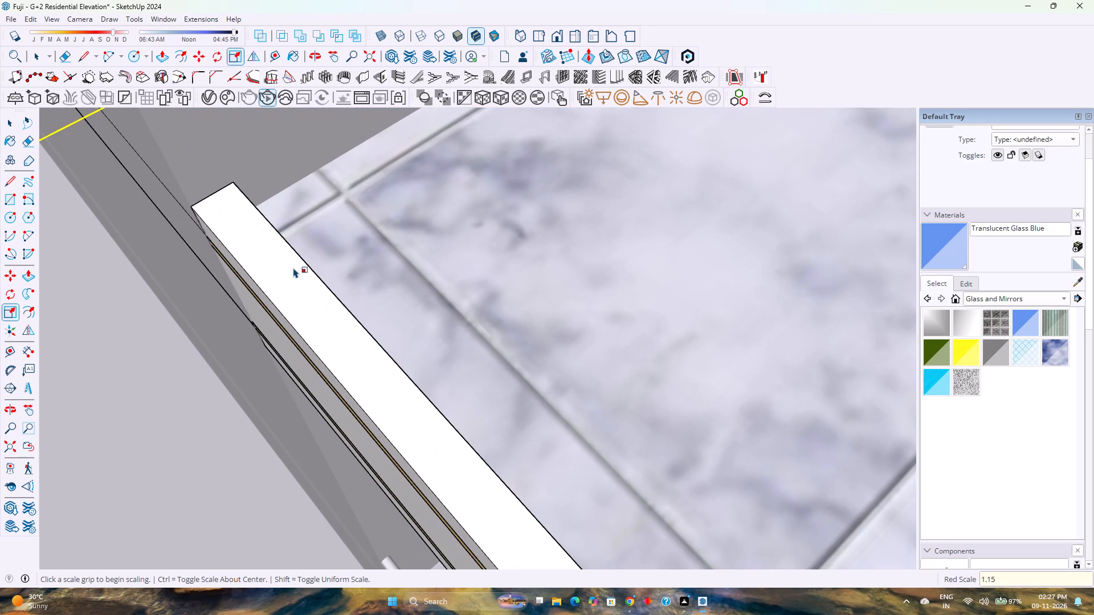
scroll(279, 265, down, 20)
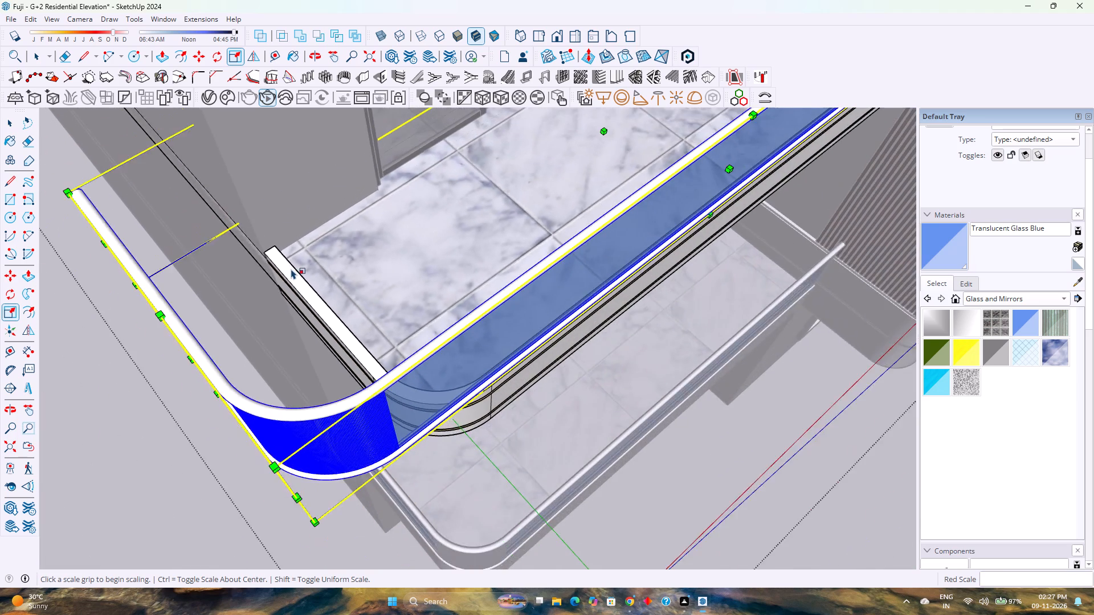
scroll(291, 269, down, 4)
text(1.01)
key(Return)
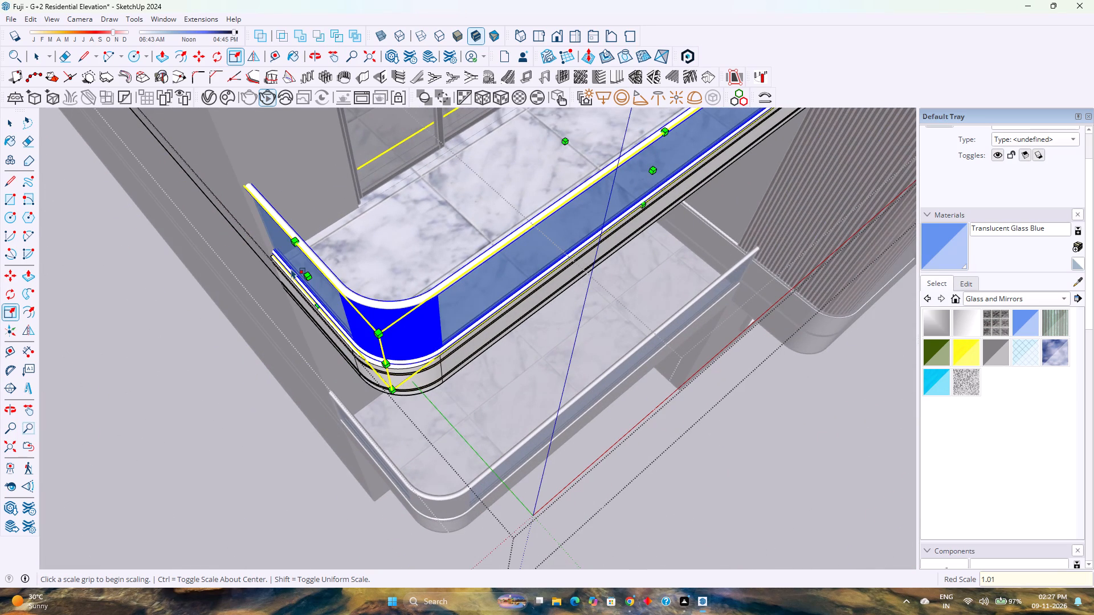
Place a guide line 1/4" in from the upper balcony slab's side edge, alongside the glass railing's base rail.
scroll(277, 260, up, 4)
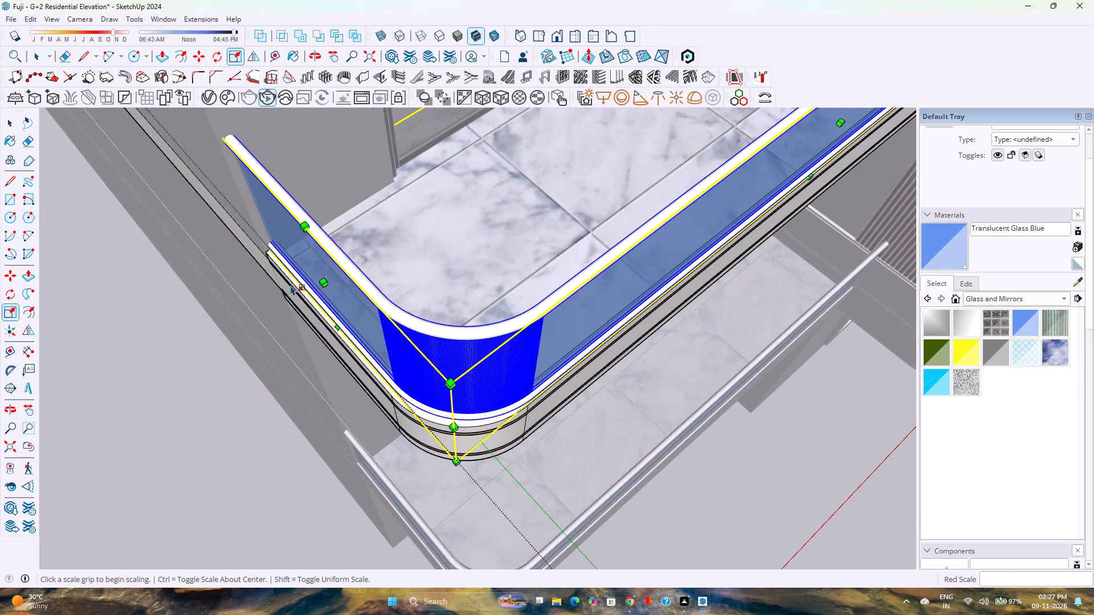
scroll(362, 373, up, 2)
scroll(444, 415, up, 3)
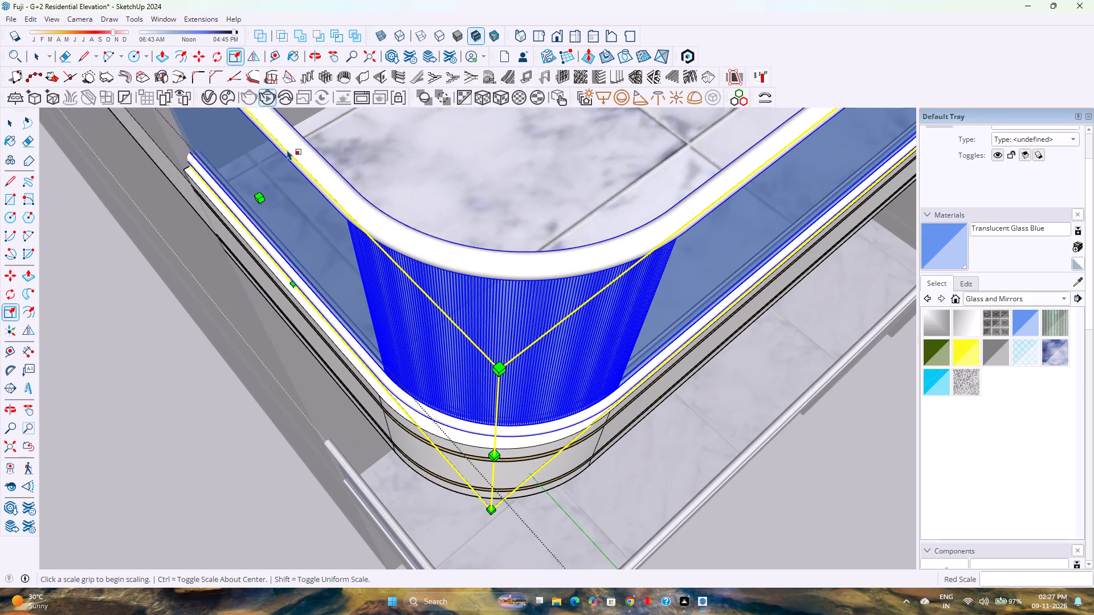
click(275, 50)
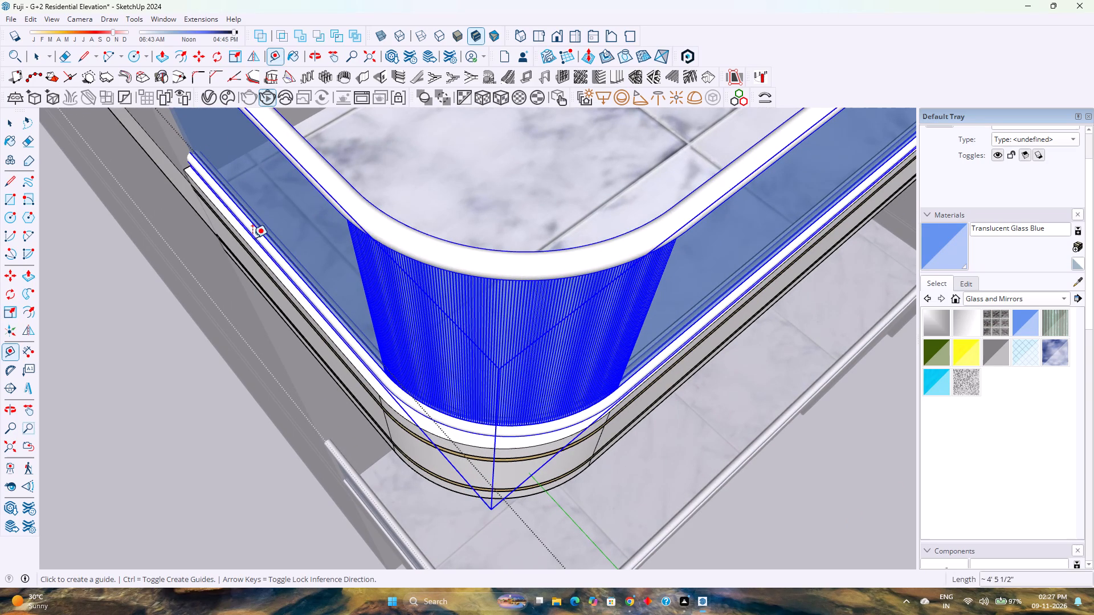
scroll(246, 289, up, 7)
click(288, 228)
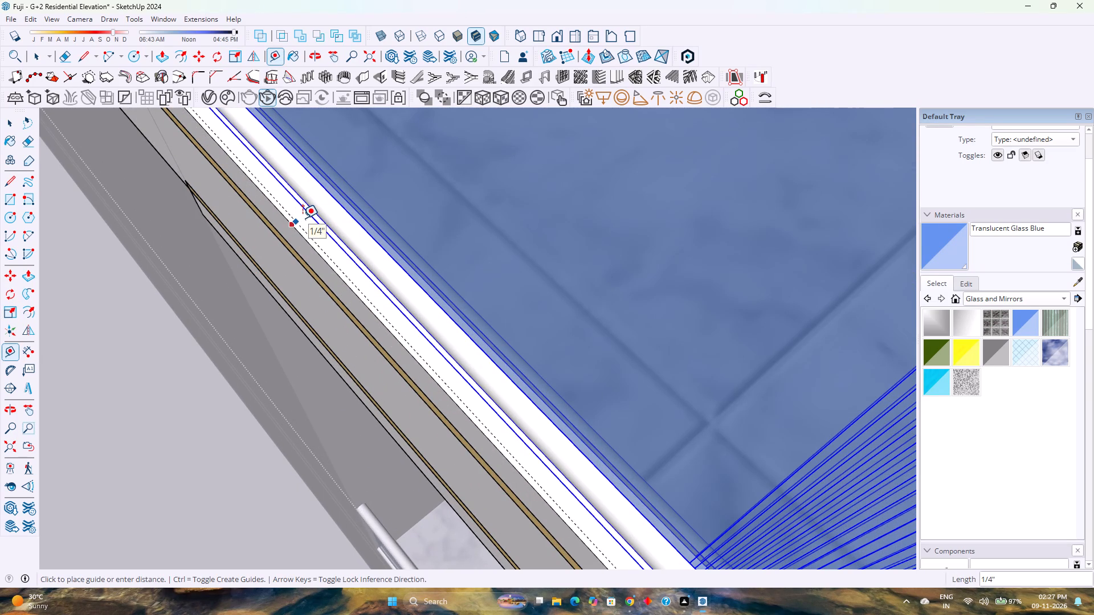
click(299, 221)
scroll(325, 241, down, 1)
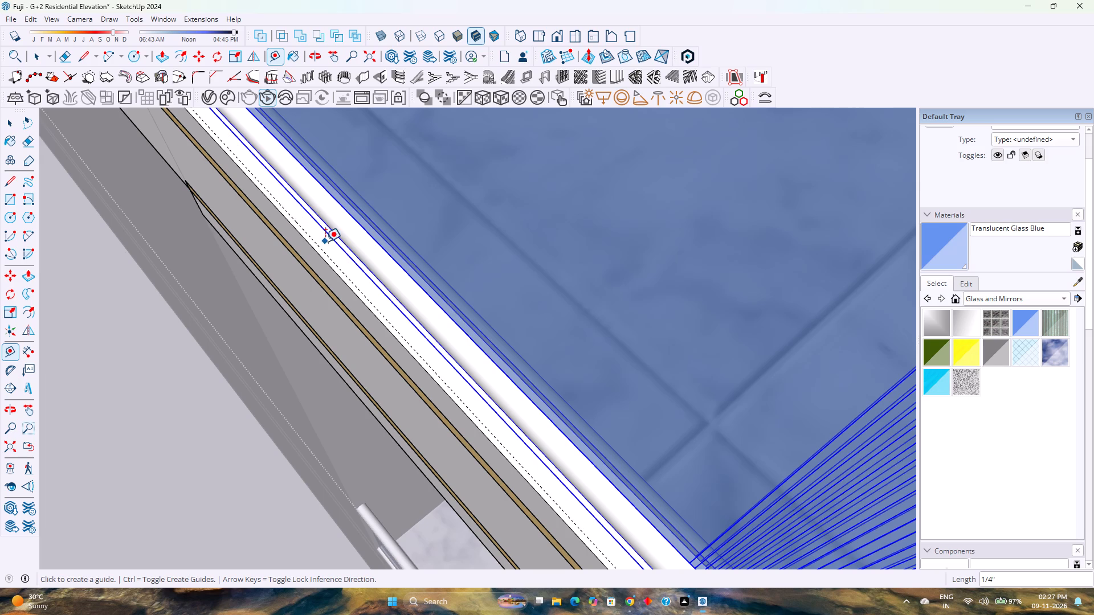
scroll(325, 241, down, 15)
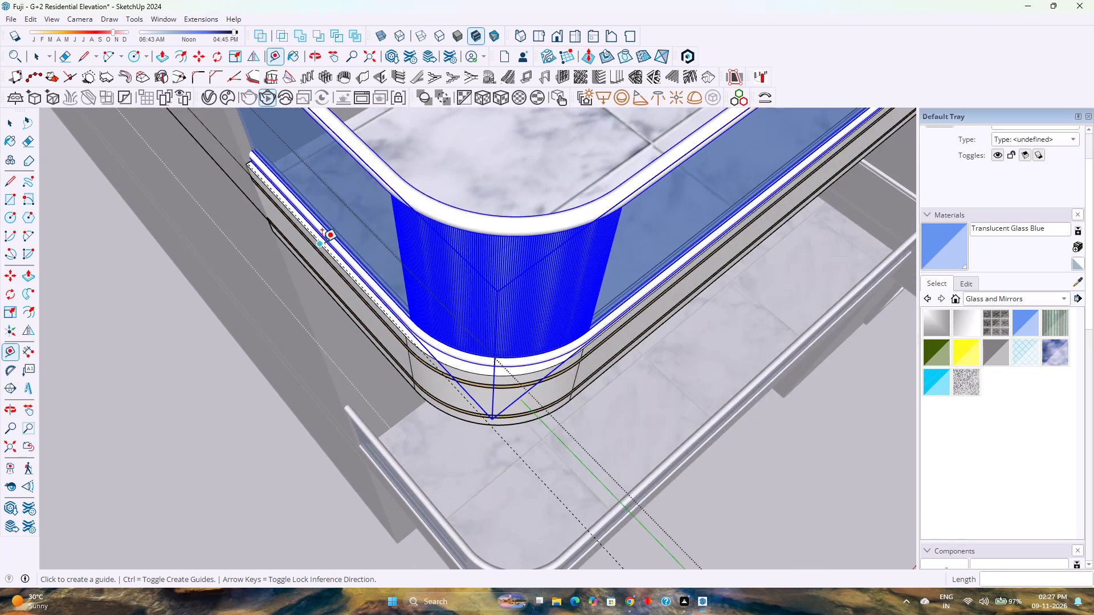
Scale the upper glass railing along the red axis by about 1.00 from its short side, snapping to the dashed guide line, and exit the group.
key(space)
click(342, 218)
key(s)
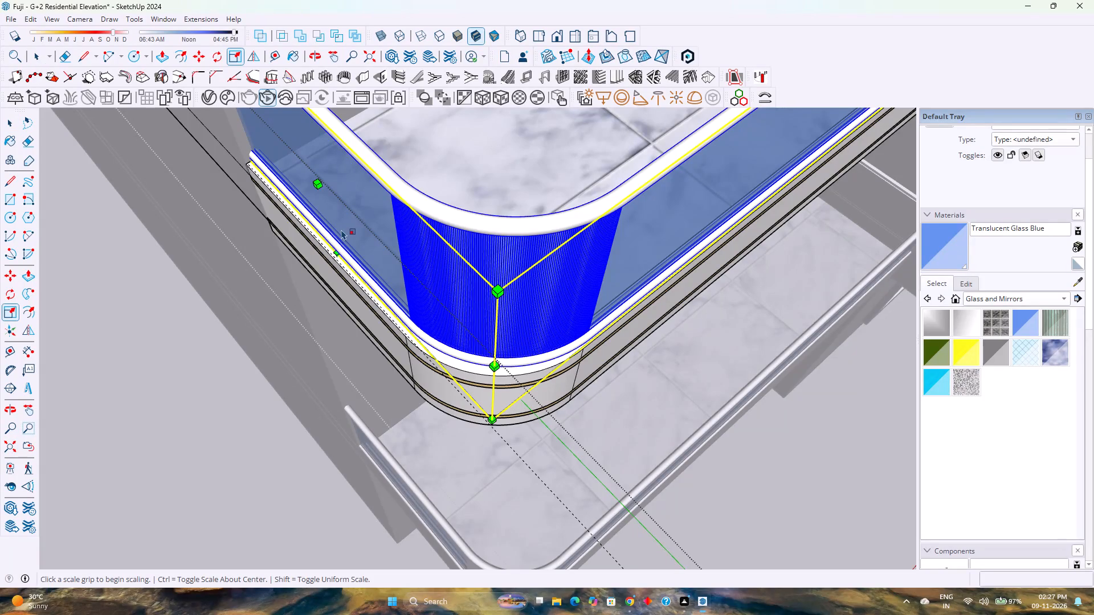
click(321, 188)
scroll(344, 253, down, 1)
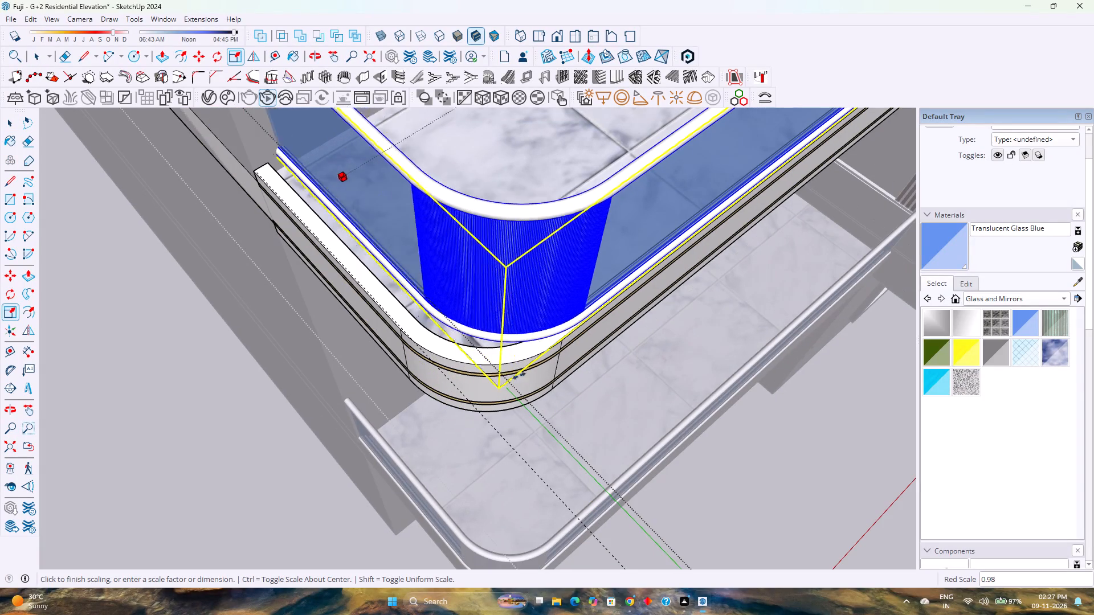
click(532, 469)
key(space)
scroll(410, 339, down, 5)
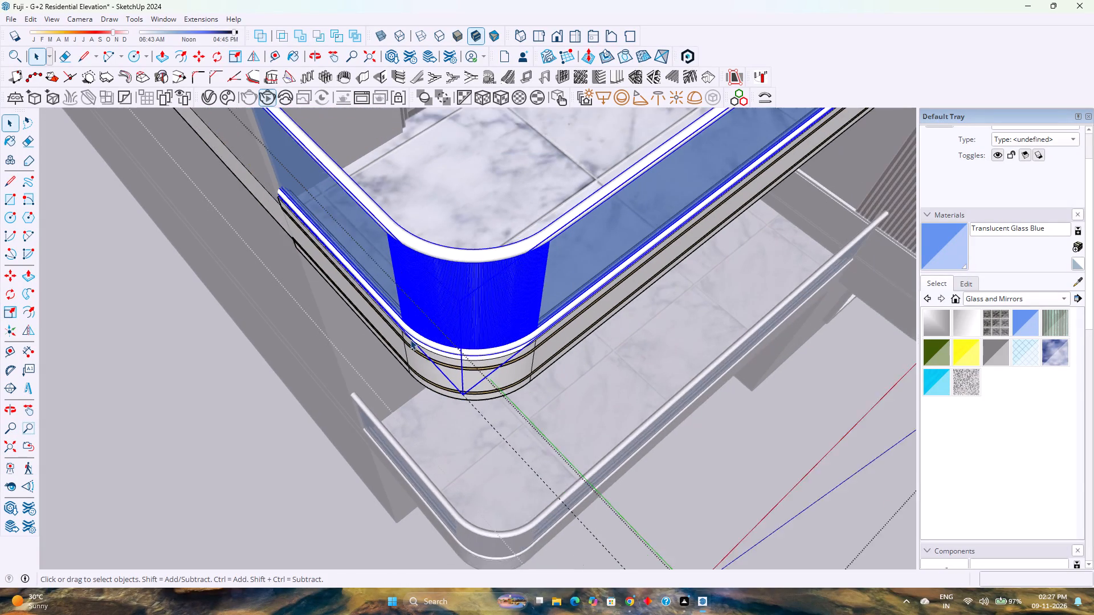
key(Escape)
scroll(410, 339, down, 1)
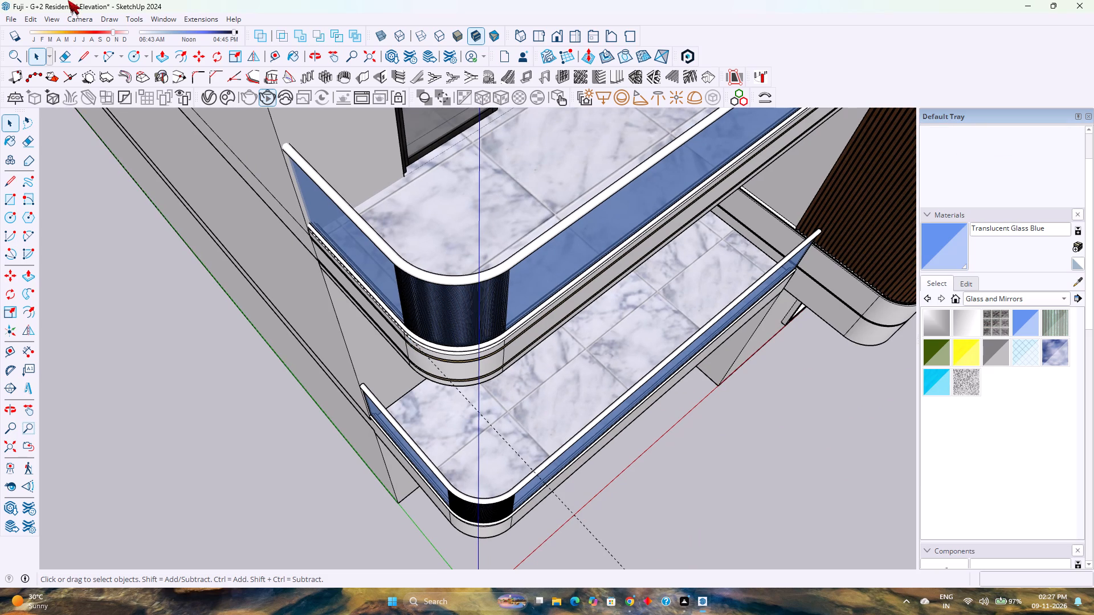
Delete all guide lines from the model.
click(34, 19)
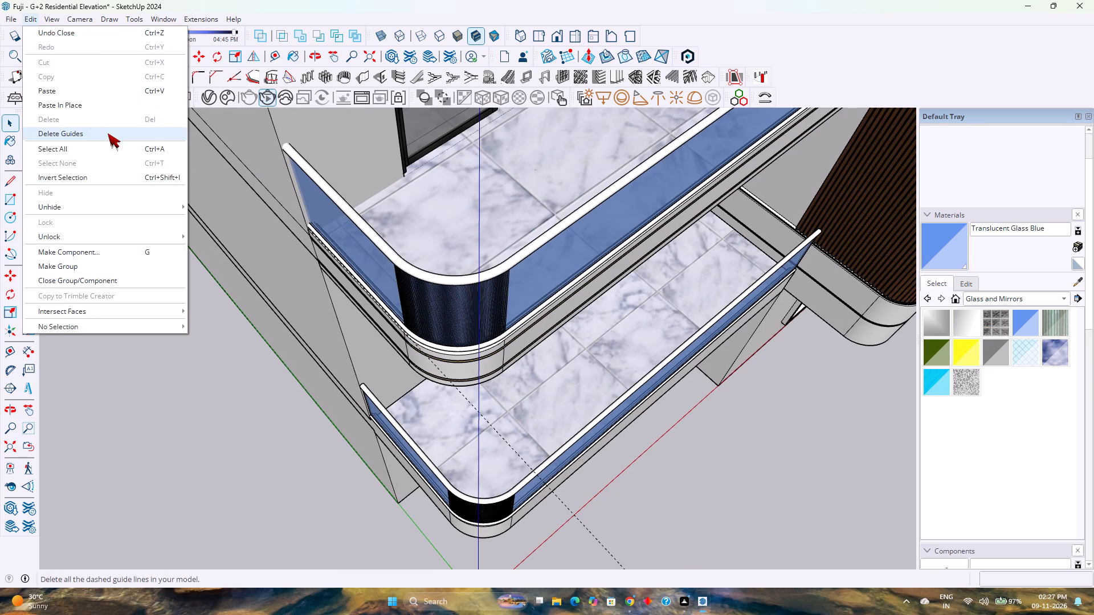
click(121, 131)
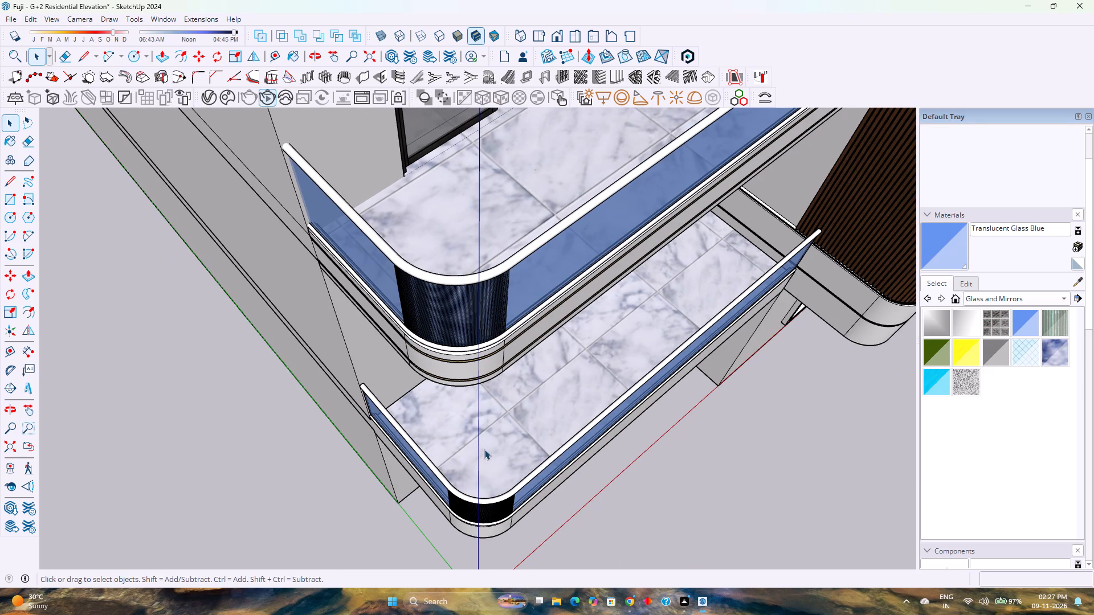
Open the upper balcony's nested glass railing group to edit its rails where the short side meets the wall.
scroll(487, 449, down, 4)
scroll(537, 433, down, 1)
middle_drag(458, 409, 828, 328)
middle_click(829, 328)
scroll(565, 267, up, 2)
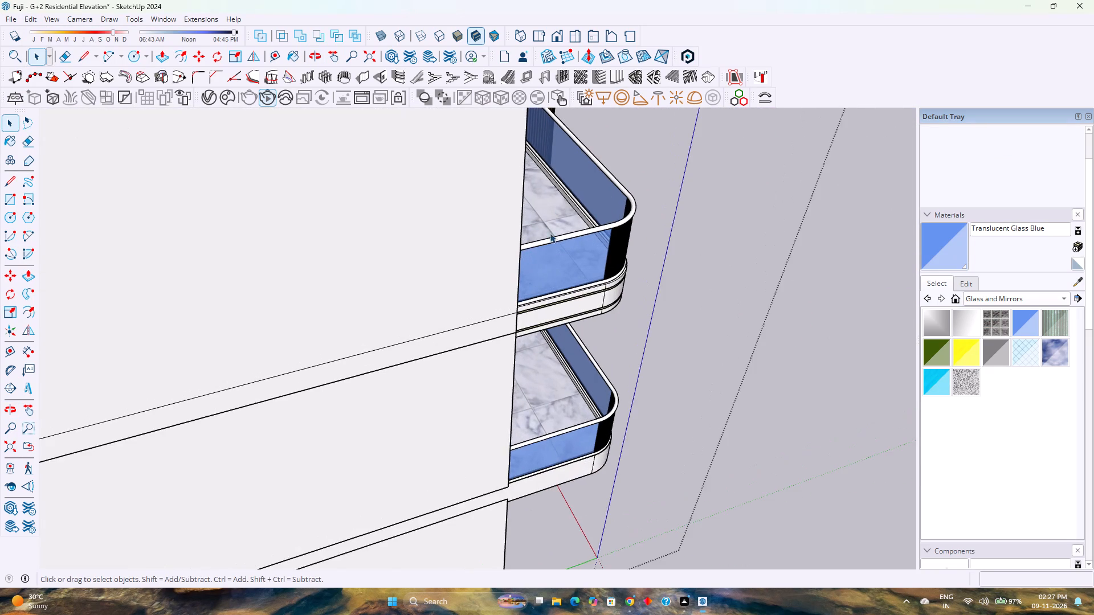
scroll(532, 252, up, 5)
middle_drag(527, 265, 265, 370)
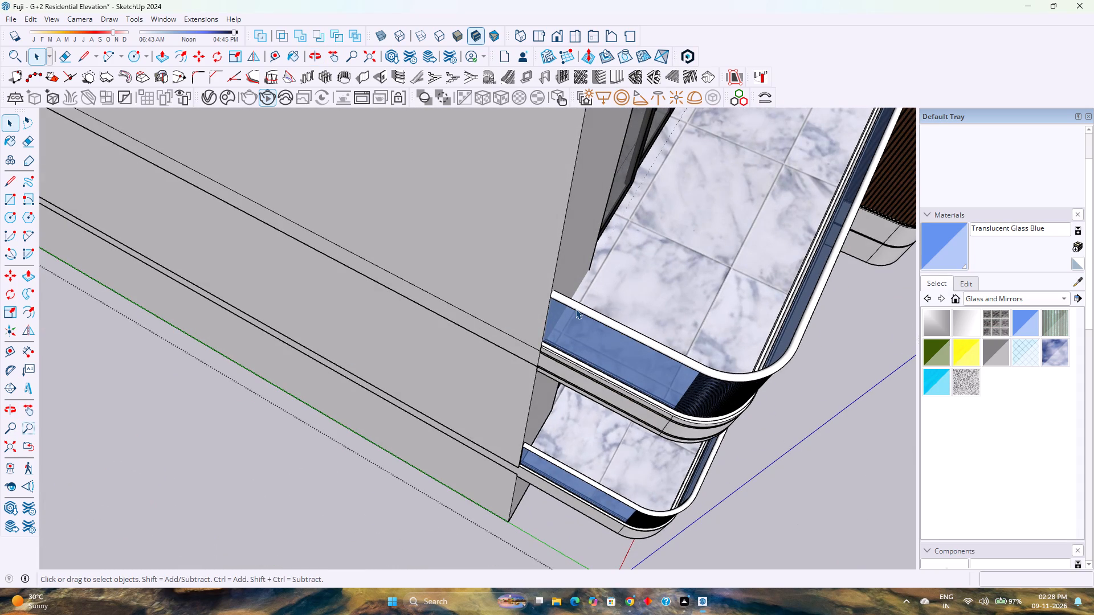
click(576, 309)
middle_drag(576, 304, 402, 402)
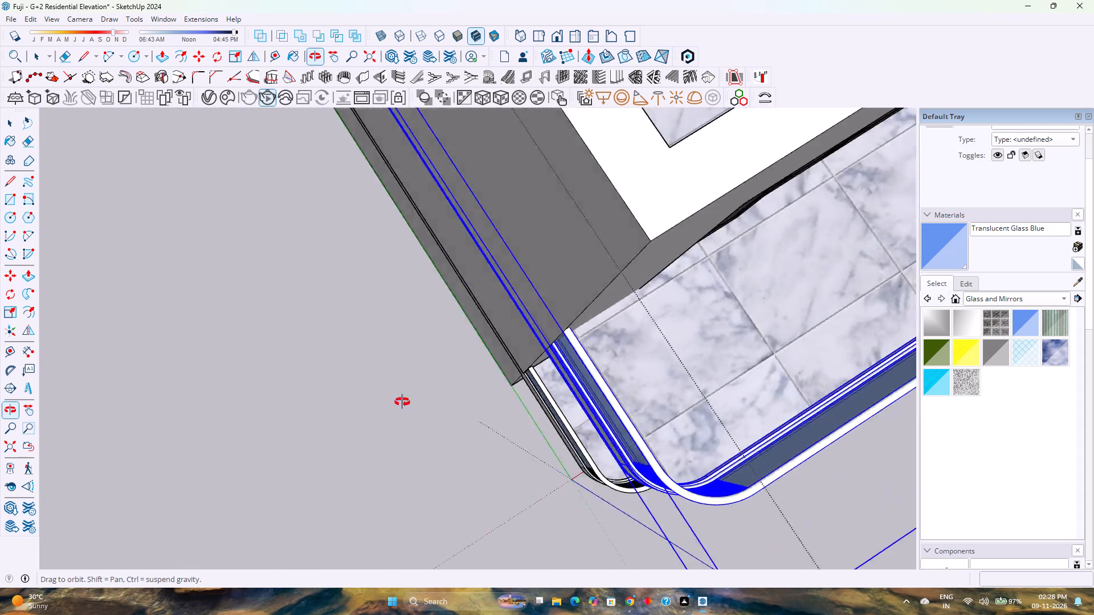
middle_drag(402, 402, 855, 277)
double_click(601, 260)
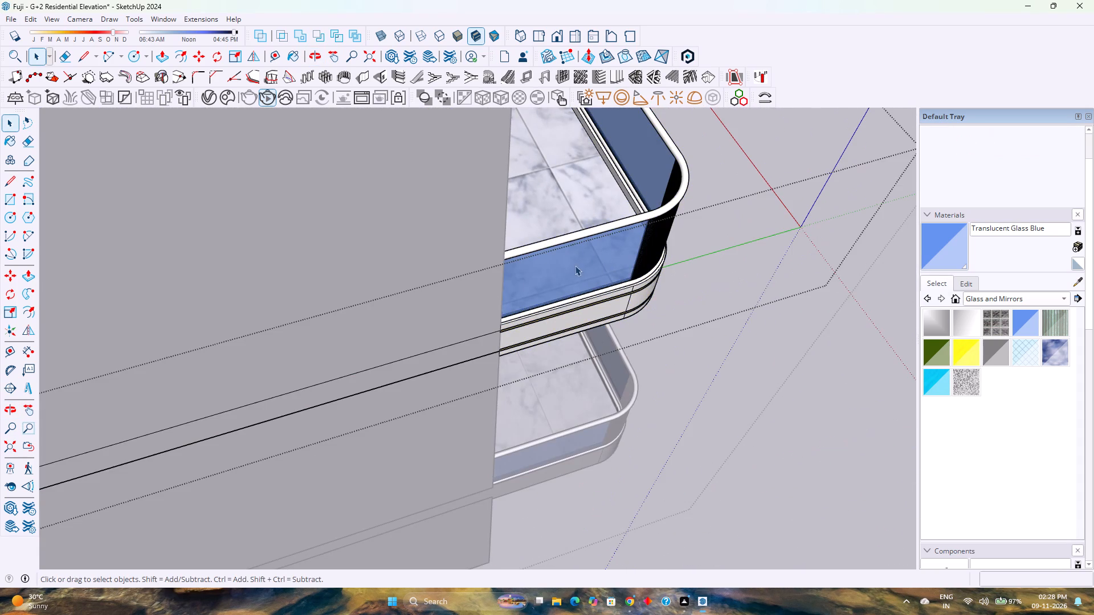
shift+middle_drag(582, 259, 664, 388)
middle_drag(644, 364, 591, 235)
shift+middle_drag(561, 241, 676, 444)
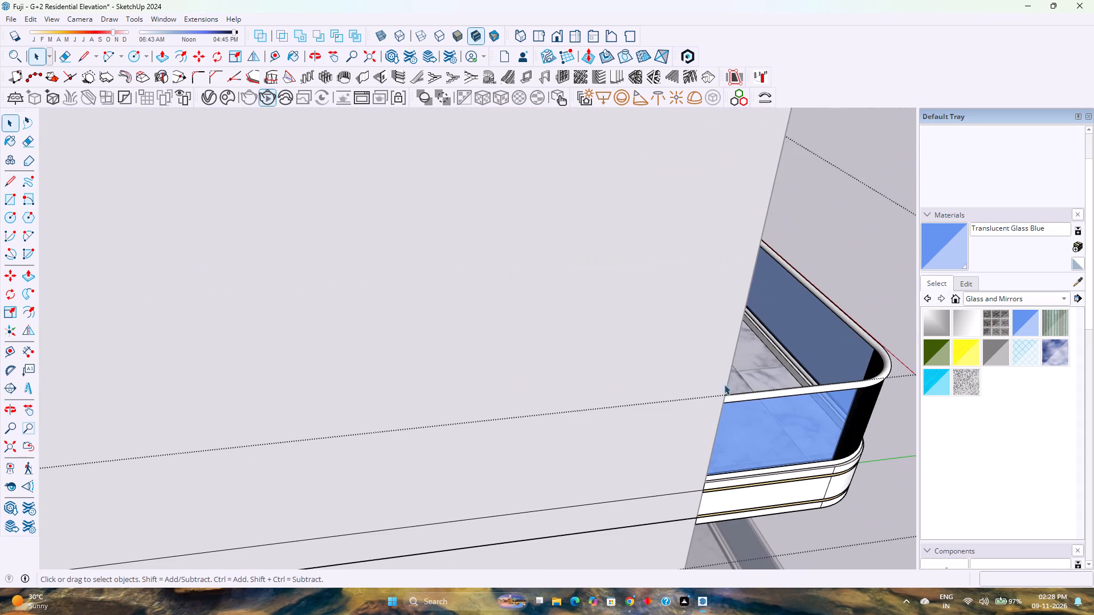
click(762, 405)
double_click(762, 405)
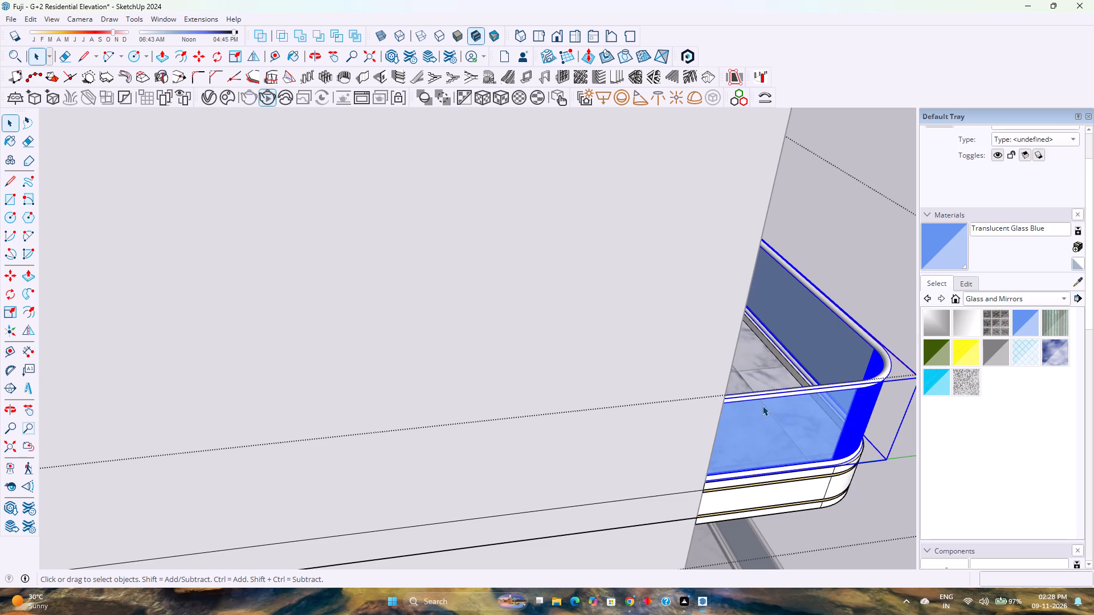
double_click(762, 405)
double_click(762, 395)
scroll(762, 395, up, 3)
scroll(762, 395, down, 4)
scroll(762, 395, up, 3)
scroll(762, 395, down, 3)
scroll(760, 392, up, 4)
click(834, 251)
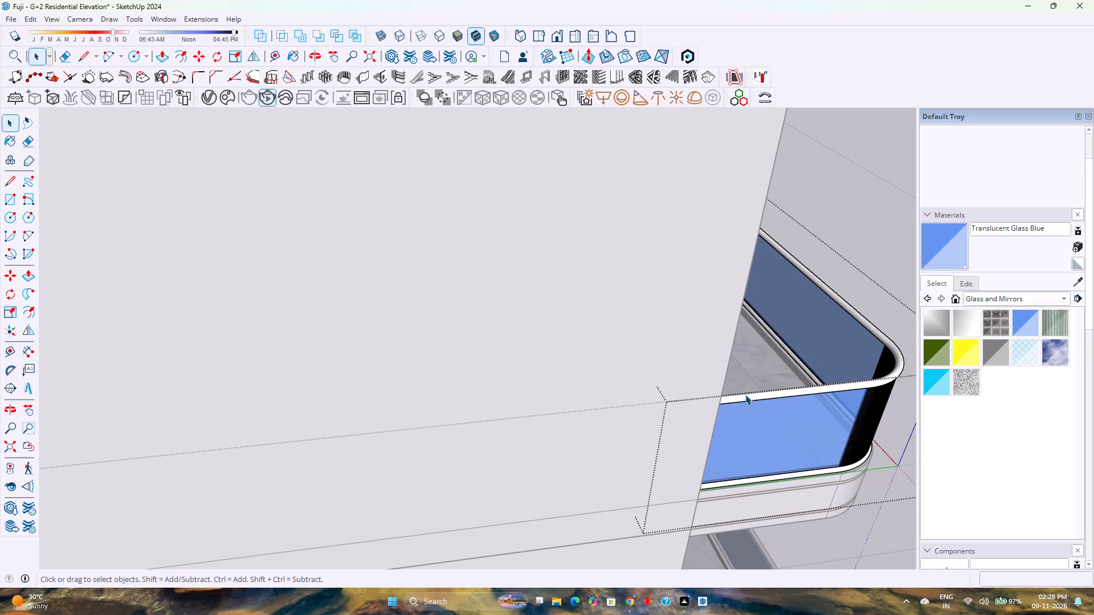
Show the hidden back edges and push the round top rail's end face back 11 1/4" to the wall's edge.
click(746, 397)
scroll(726, 405, up, 4)
key(k)
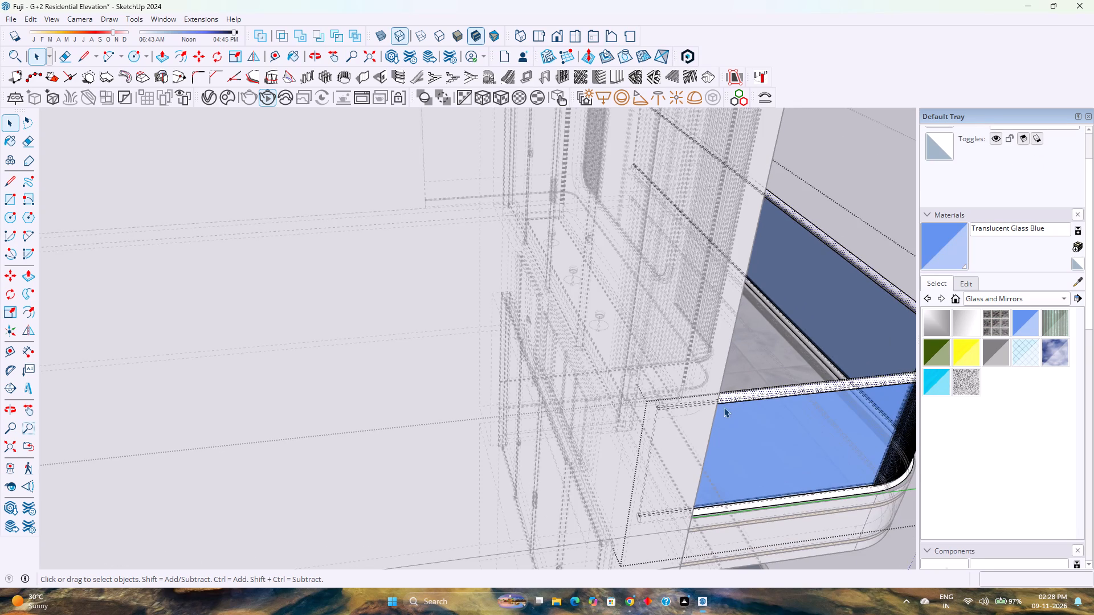
scroll(628, 417, up, 4)
middle_drag(628, 417, 711, 401)
key(p)
scroll(686, 371, up, 2)
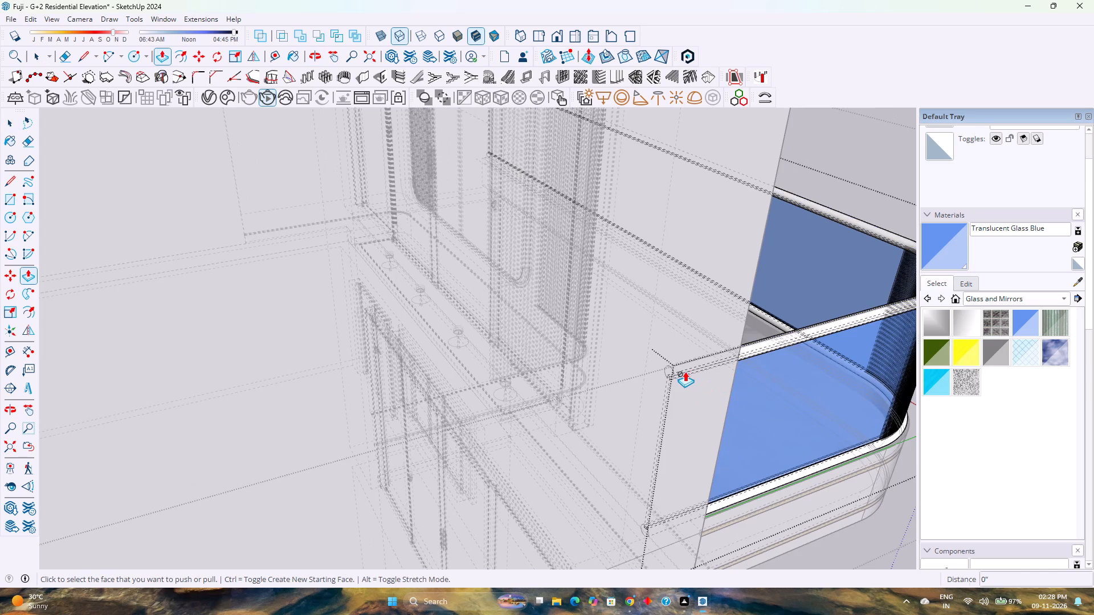
scroll(685, 371, up, 20)
scroll(685, 371, up, 3)
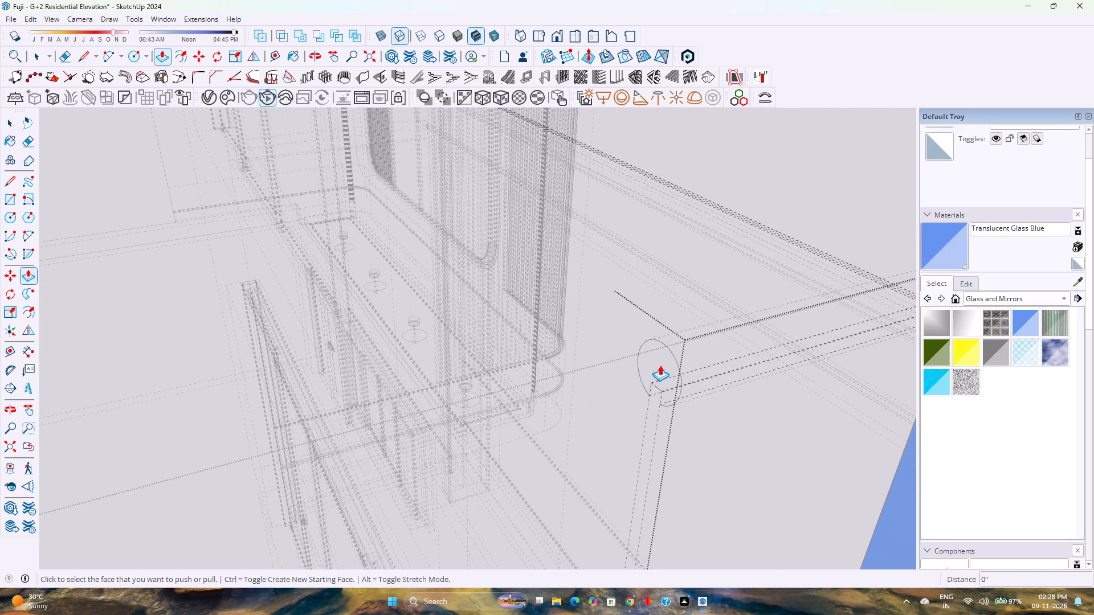
click(660, 364)
scroll(698, 352, down, 4)
scroll(758, 348, down, 5)
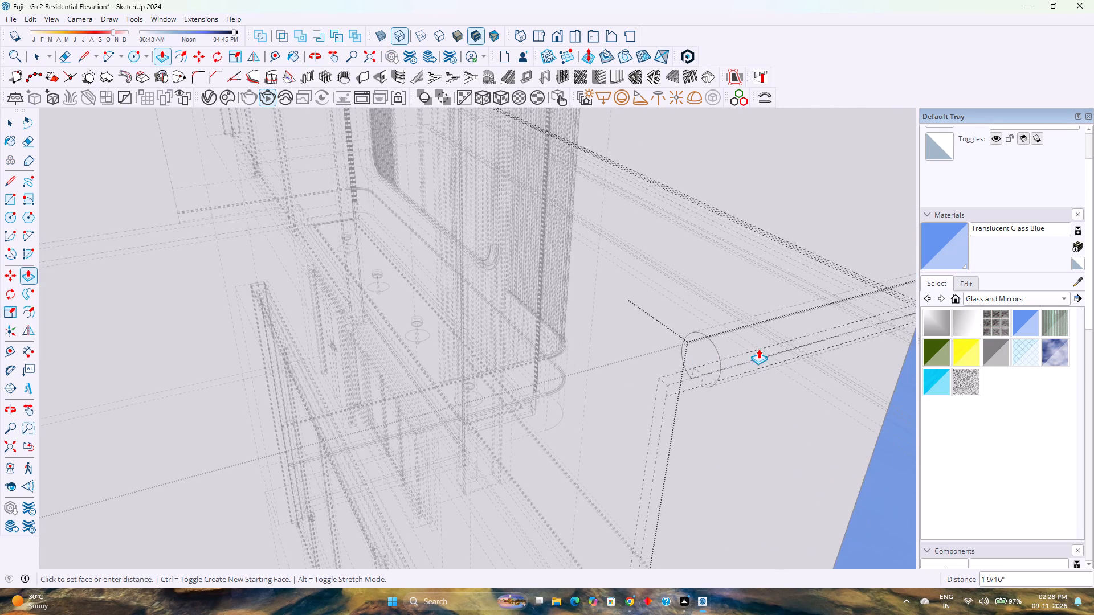
scroll(759, 348, down, 10)
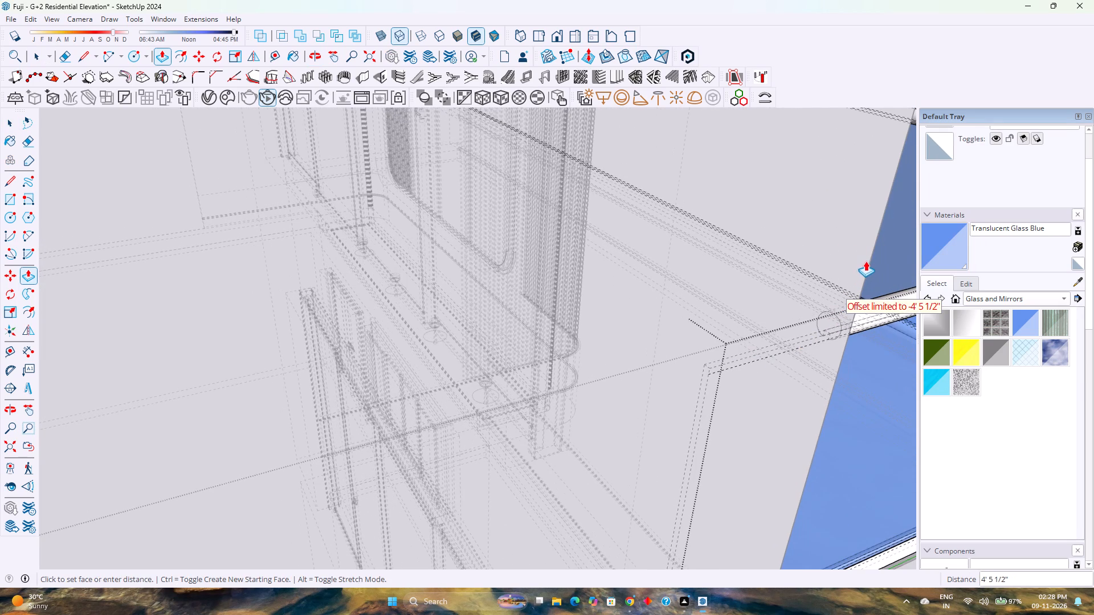
click(868, 259)
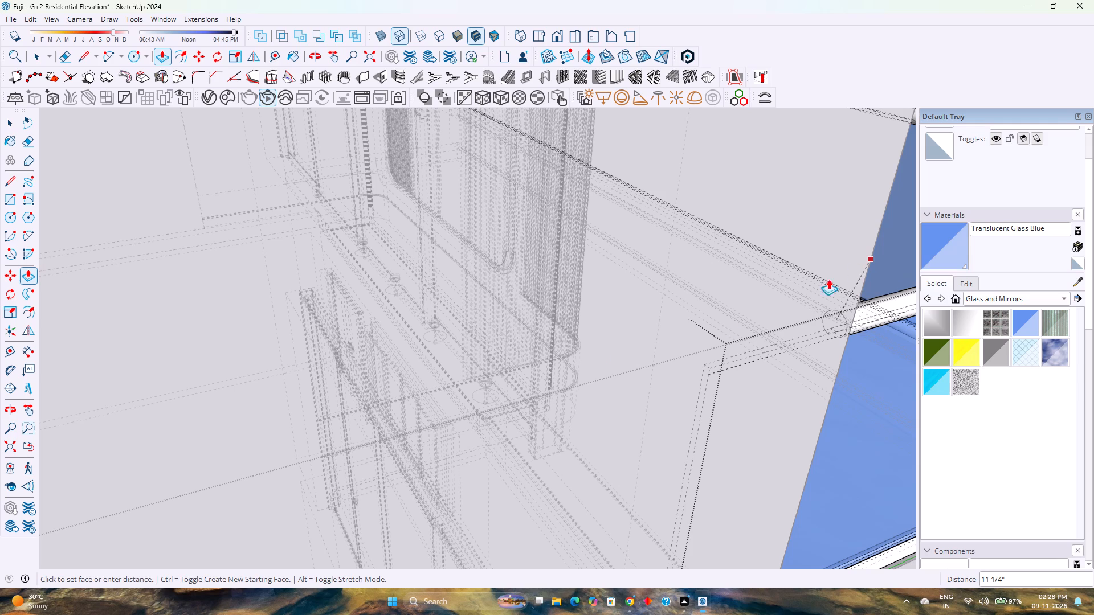
Push the bottom rail's end face inside the wall back by the same 11 1/4".
scroll(586, 351, down, 6)
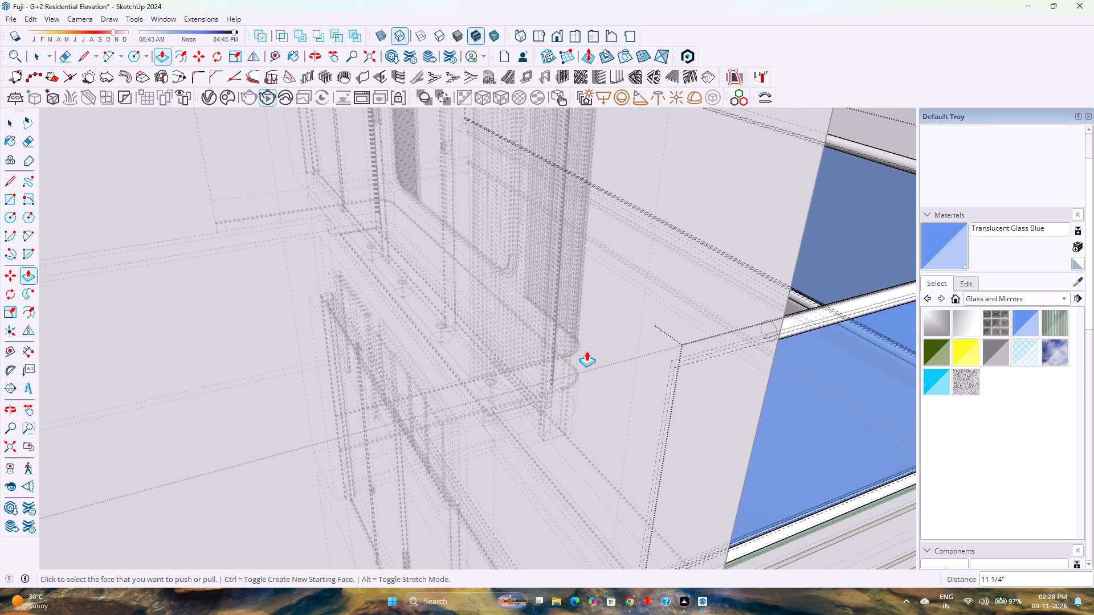
scroll(586, 351, down, 7)
scroll(617, 497, up, 9)
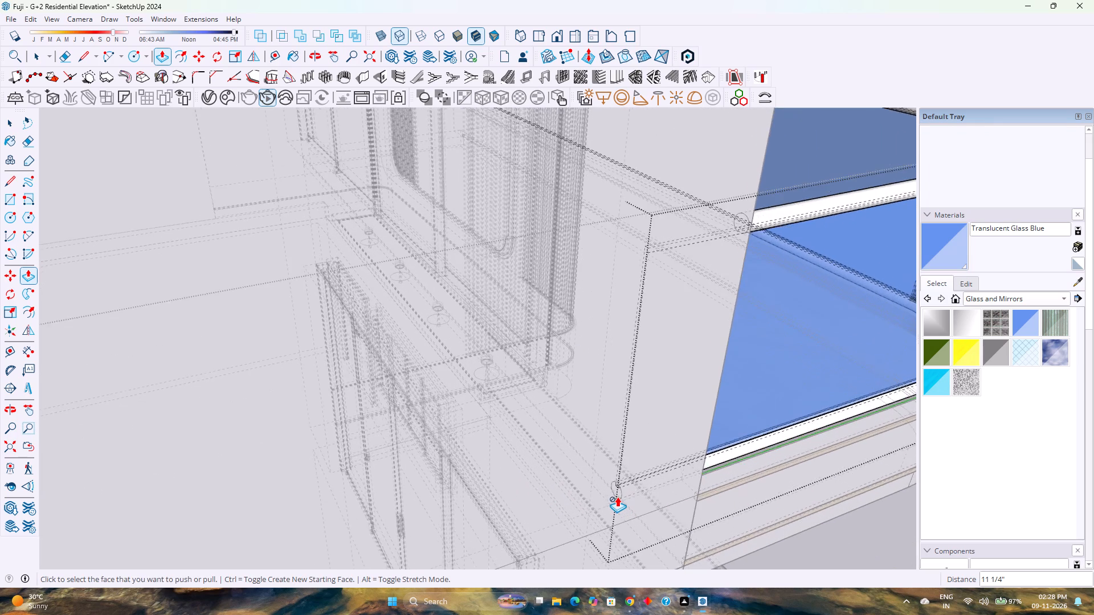
scroll(617, 497, up, 15)
double_click(617, 489)
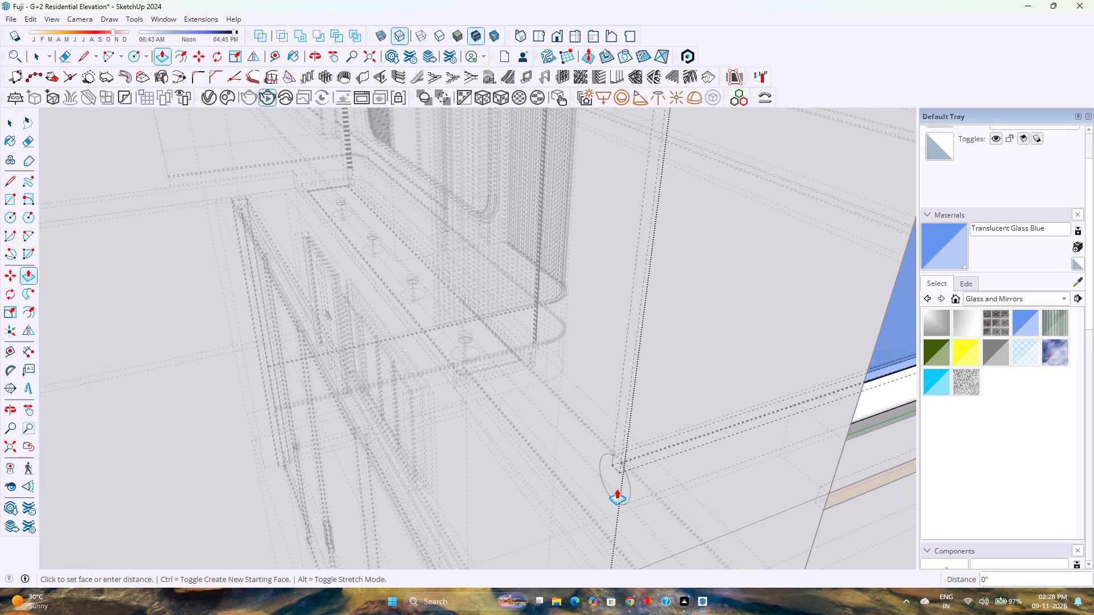
key(space)
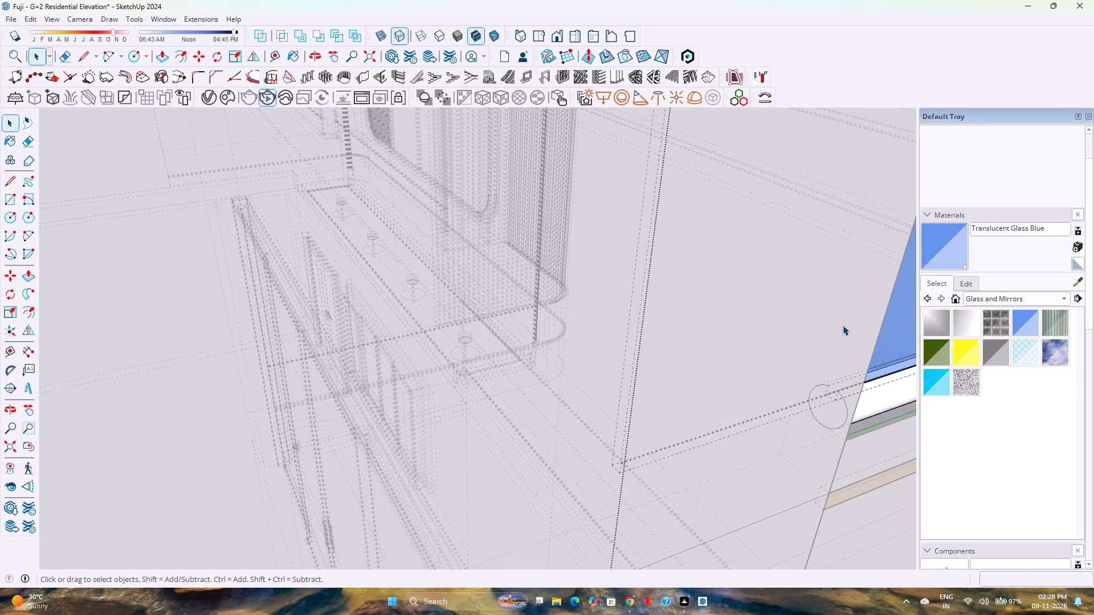
Open the glass panel and push its end face back by the same 11 1/4" to the wall's edge, then turn off the back edges.
double_click(895, 350)
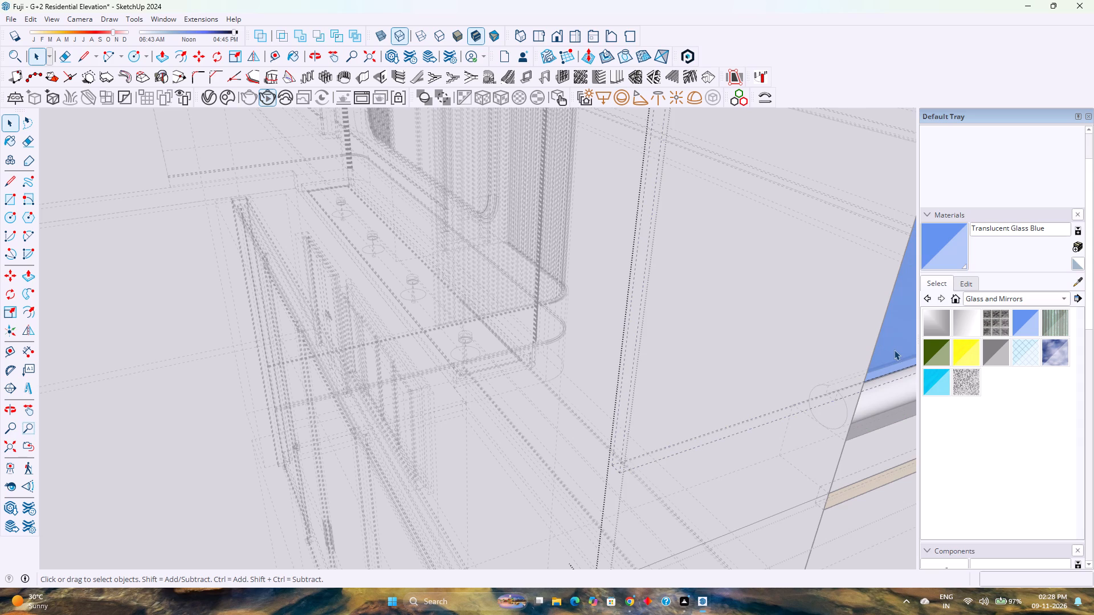
scroll(618, 382, up, 3)
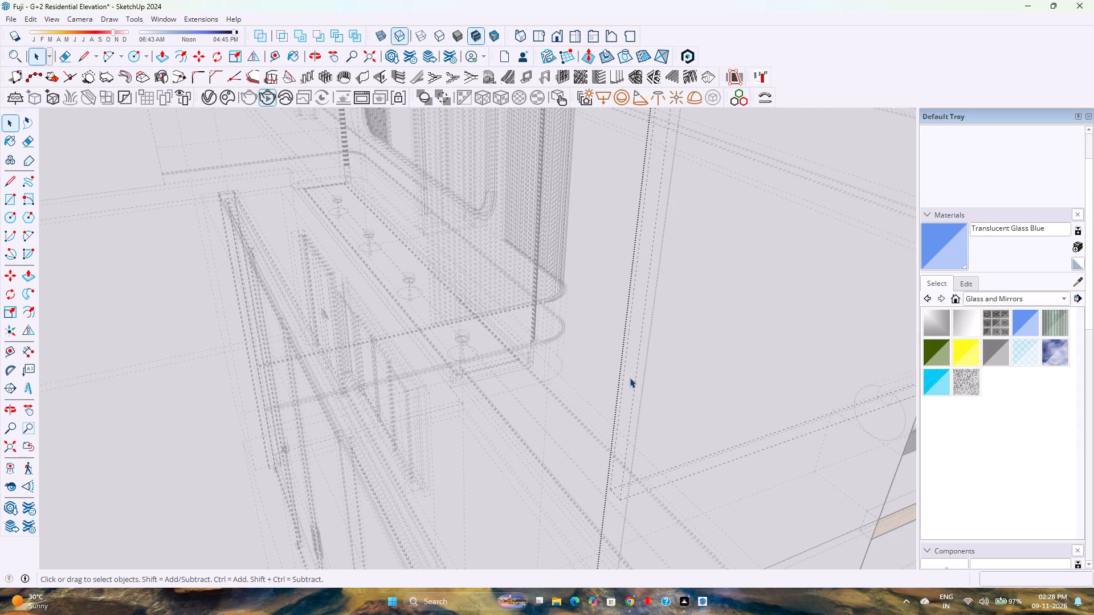
scroll(630, 378, up, 3)
scroll(630, 378, down, 7)
key(p)
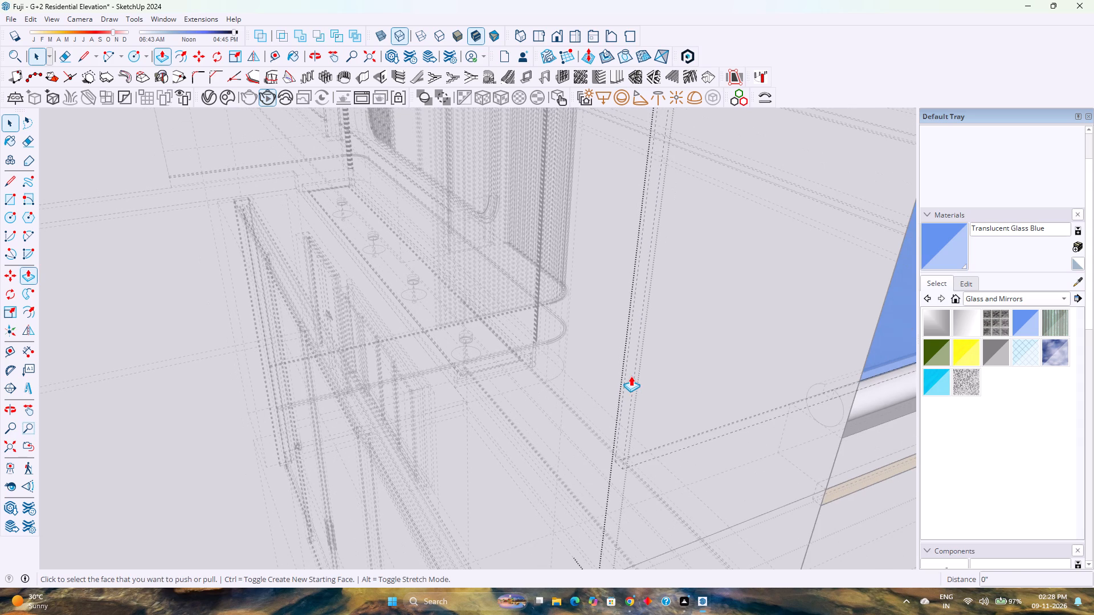
double_click(629, 378)
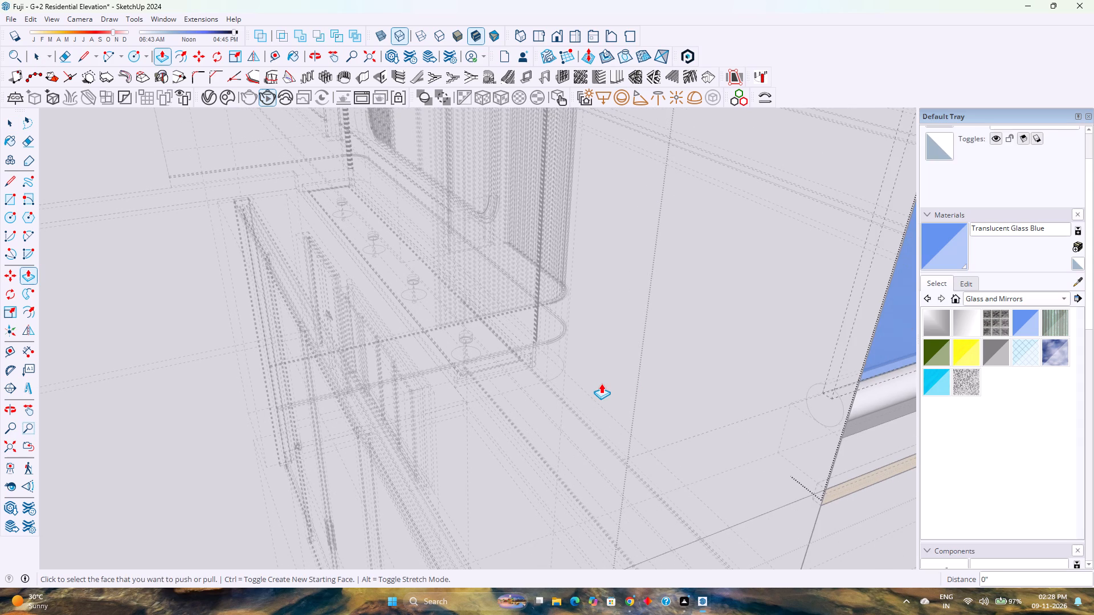
scroll(601, 383, down, 7)
key(k)
key(space)
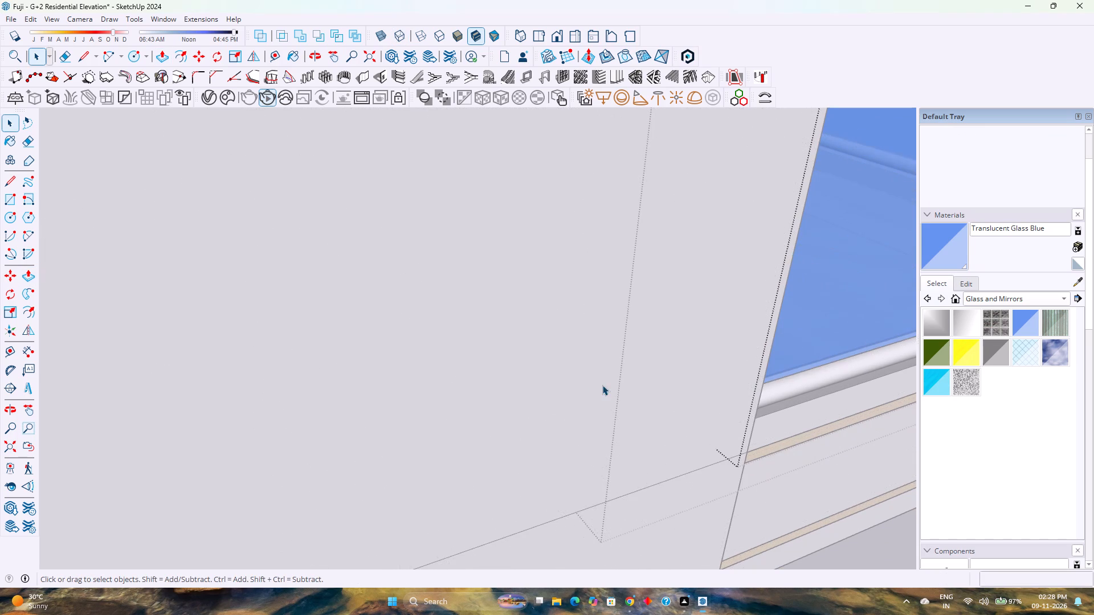
Close the upper balcony's nested railing and balcony groups, then save the model.
scroll(610, 360, down, 9)
scroll(610, 360, down, 12)
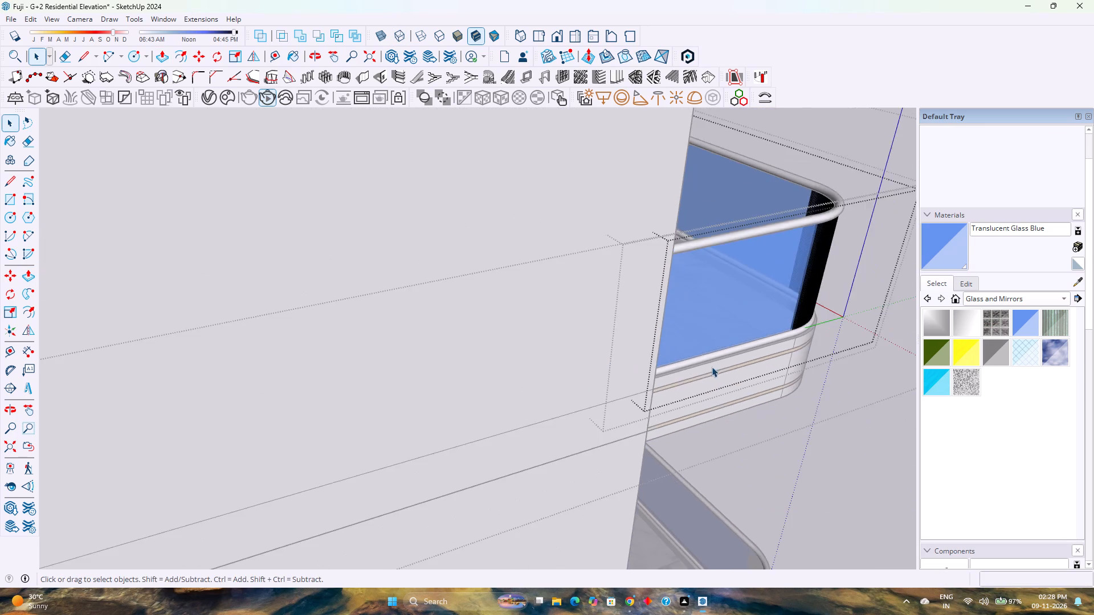
middle_drag(712, 367, 462, 412)
key(Escape)
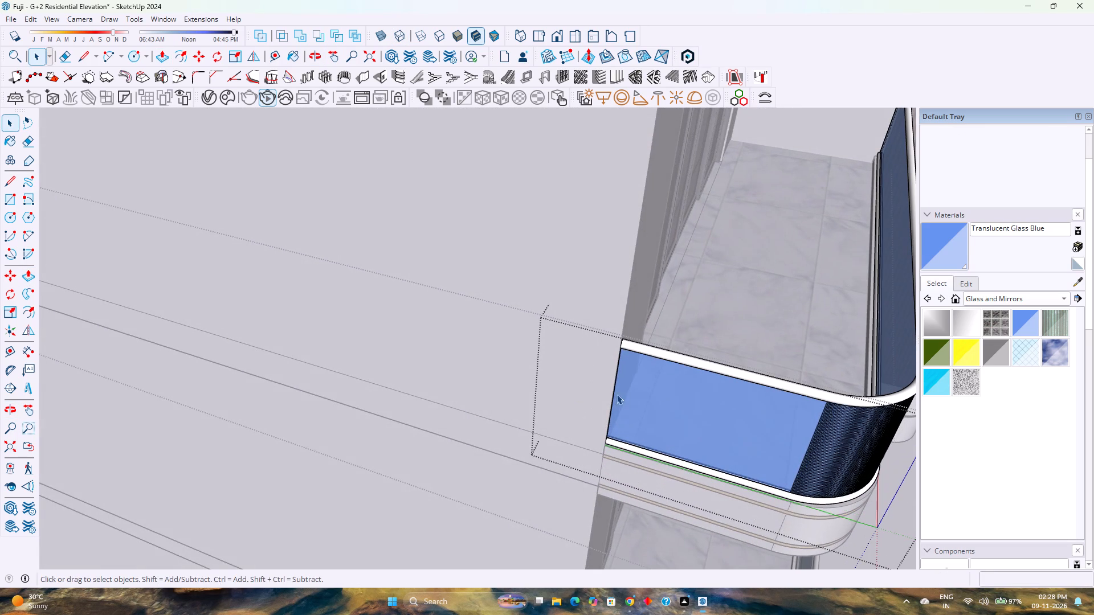
scroll(638, 400, down, 4)
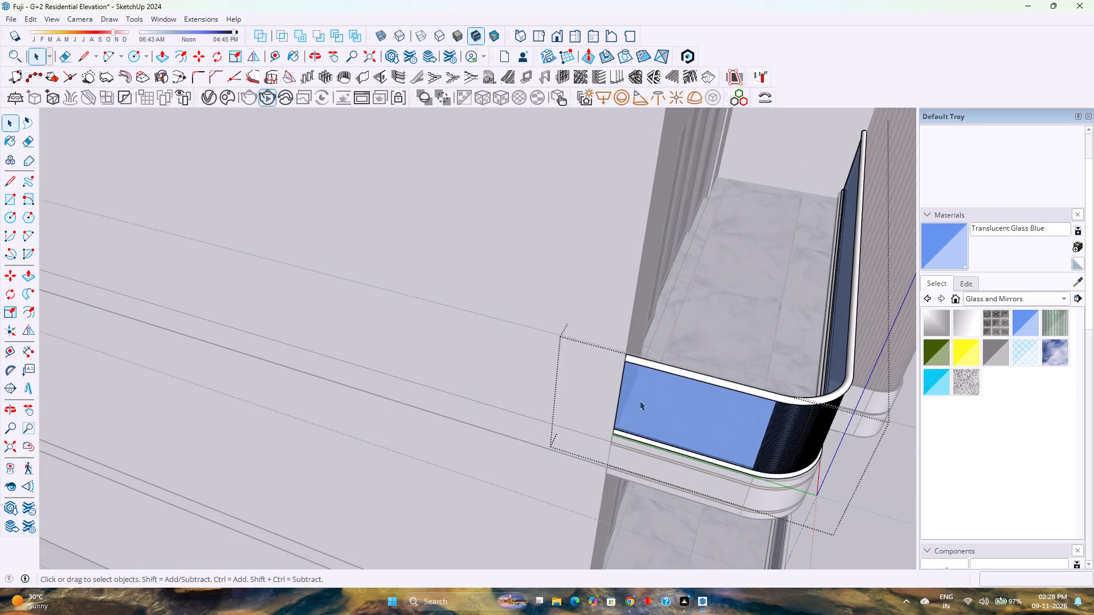
scroll(639, 400, down, 4)
key(Escape)
click(659, 388)
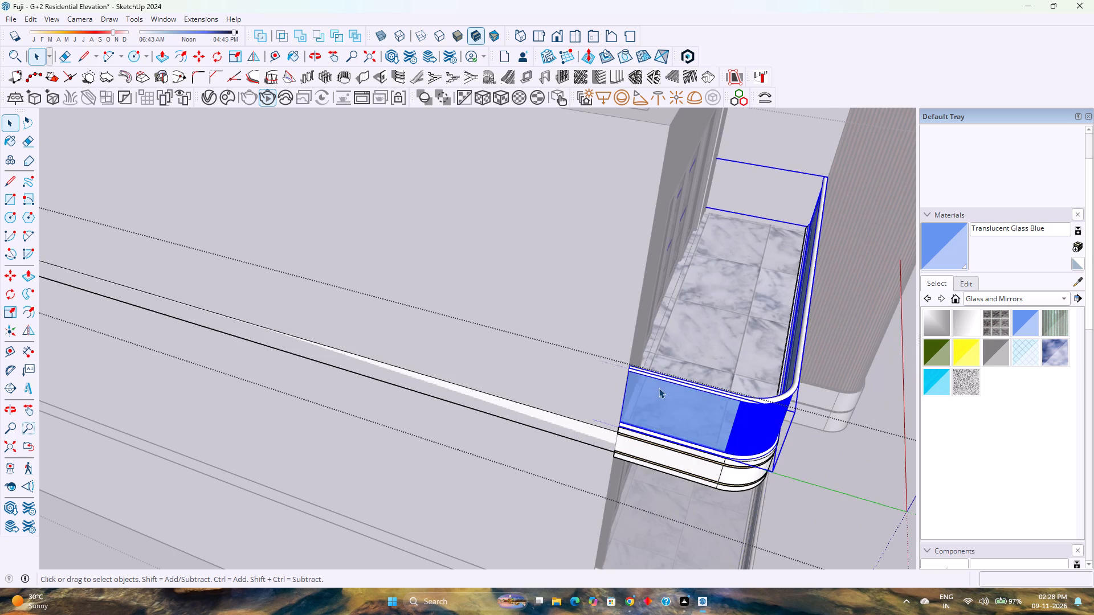
scroll(642, 418, down, 4)
middle_drag(703, 458, 523, 467)
scroll(522, 458, down, 5)
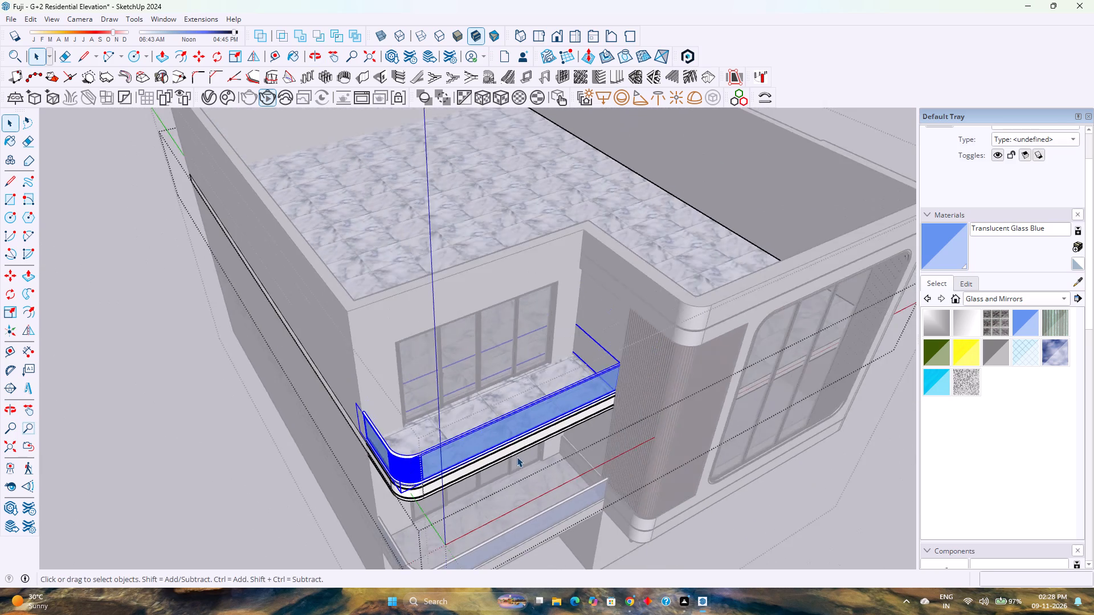
middle_drag(517, 457, 729, 408)
scroll(729, 398, down, 4)
click(803, 498)
middle_drag(777, 458, 586, 440)
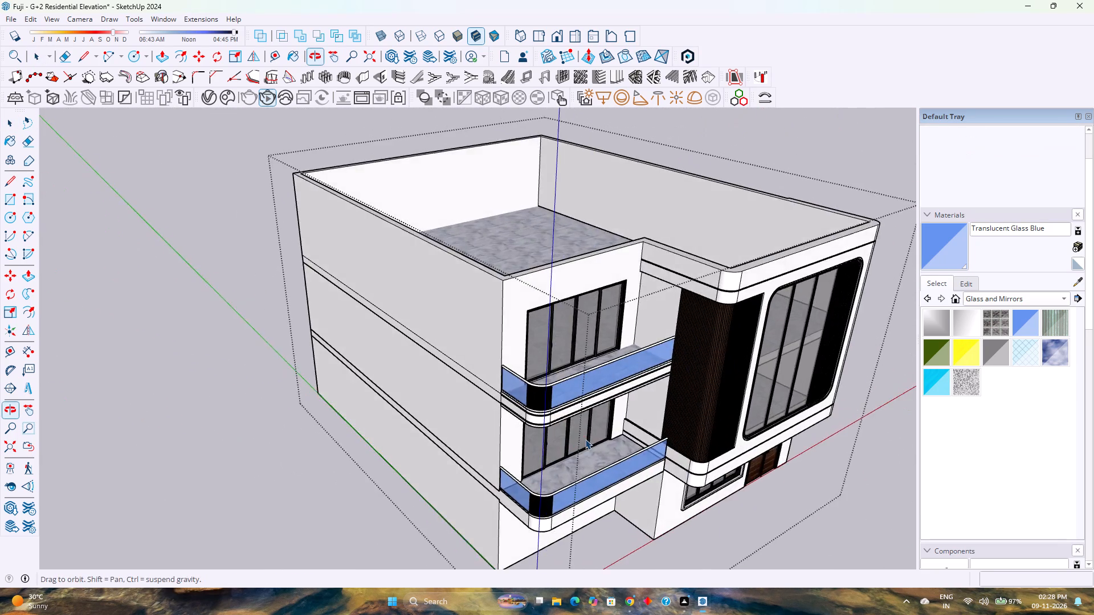
scroll(585, 439, down, 3)
scroll(585, 440, up, 1)
key(ctrl+s)
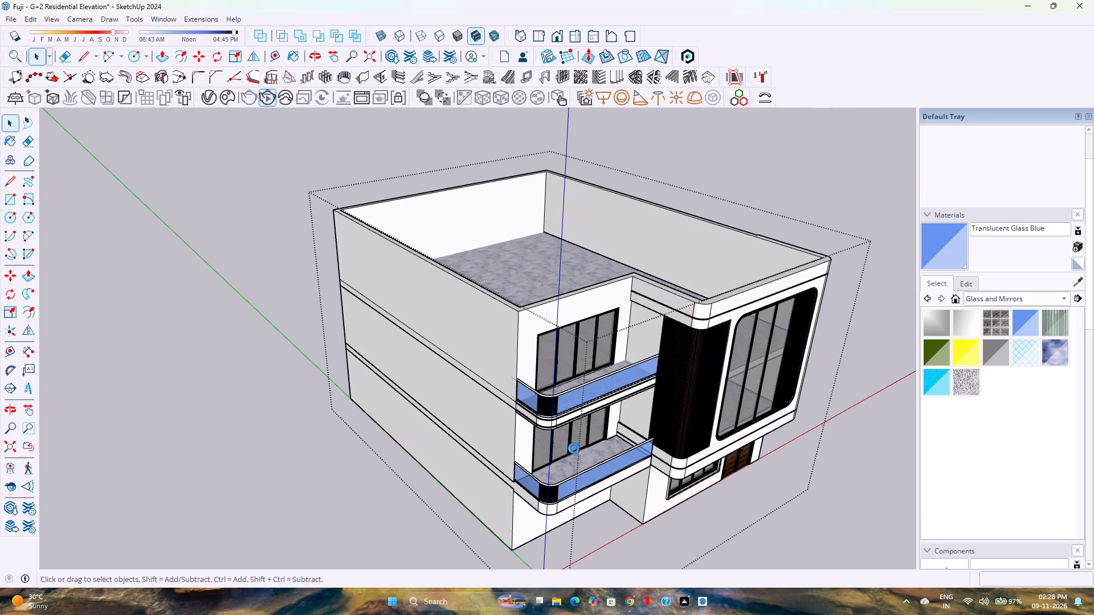
Examine both balcony railings and the building massing from the side, below and the front corner.
scroll(595, 436, down, 4)
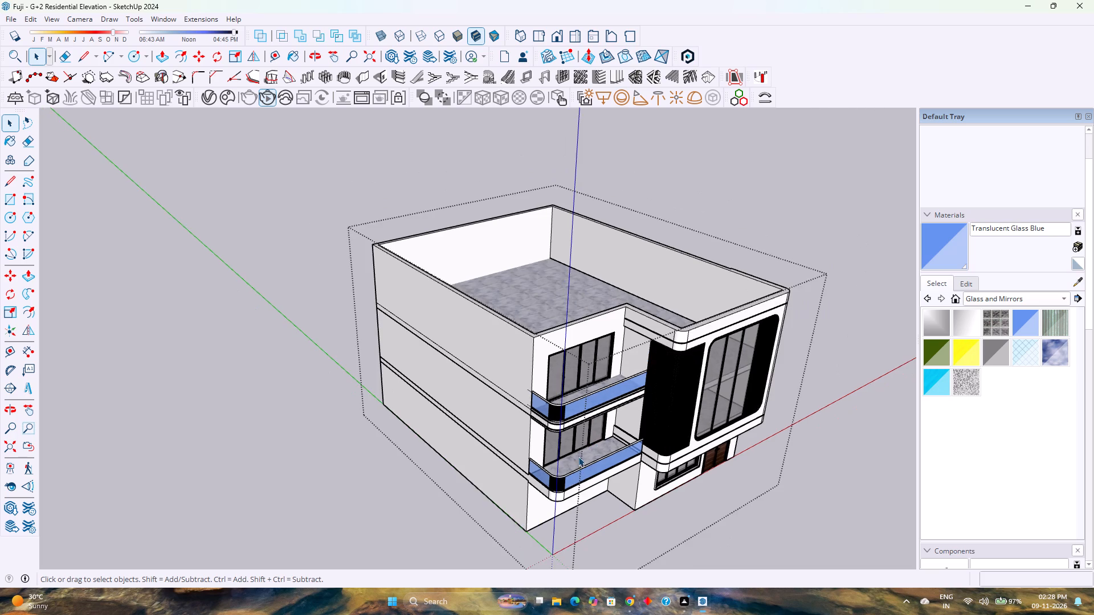
middle_drag(552, 465, 633, 461)
middle_click(633, 461)
middle_drag(636, 460, 768, 313)
middle_drag(696, 340, 722, 296)
middle_drag(706, 302, 618, 334)
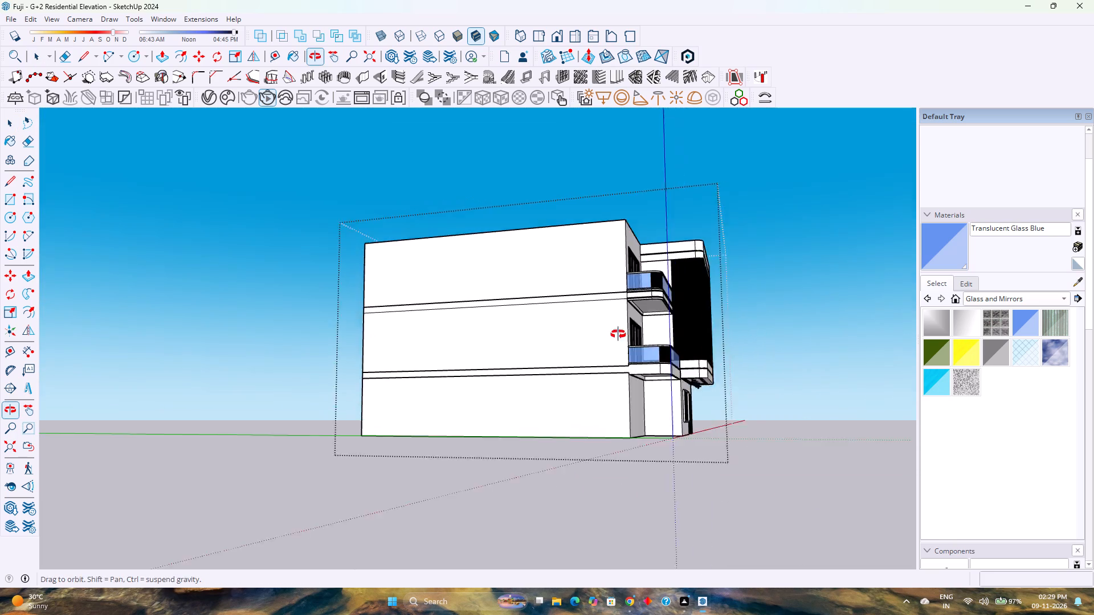
middle_drag(618, 334, 491, 413)
middle_click(464, 482)
middle_drag(464, 488, 463, 502)
middle_click(463, 502)
middle_click(463, 502)
scroll(509, 469, down, 3)
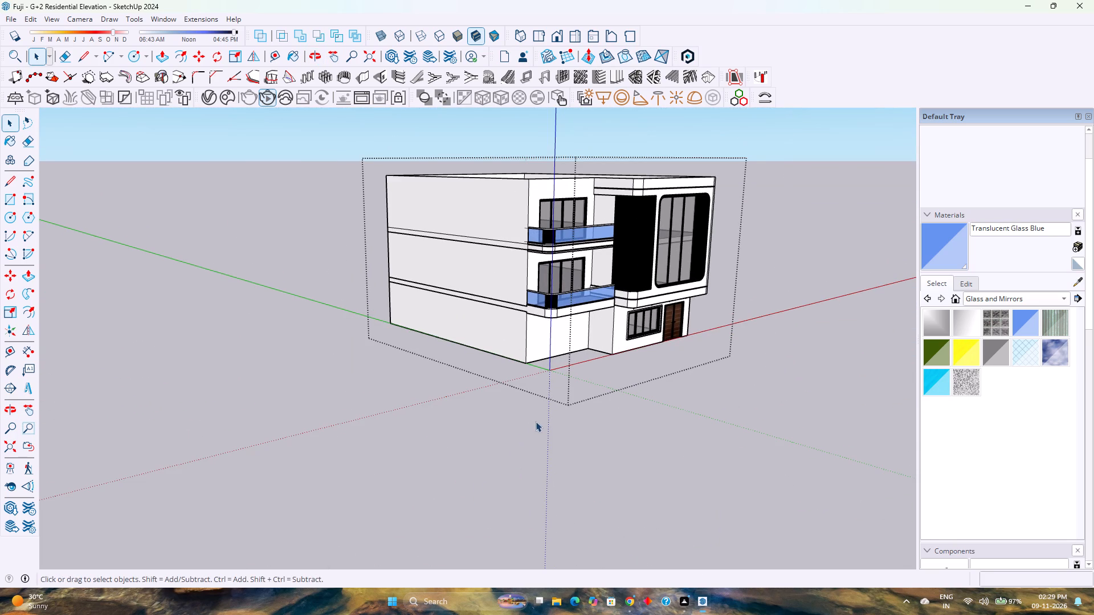
middle_drag(536, 423, 221, 502)
middle_click(221, 502)
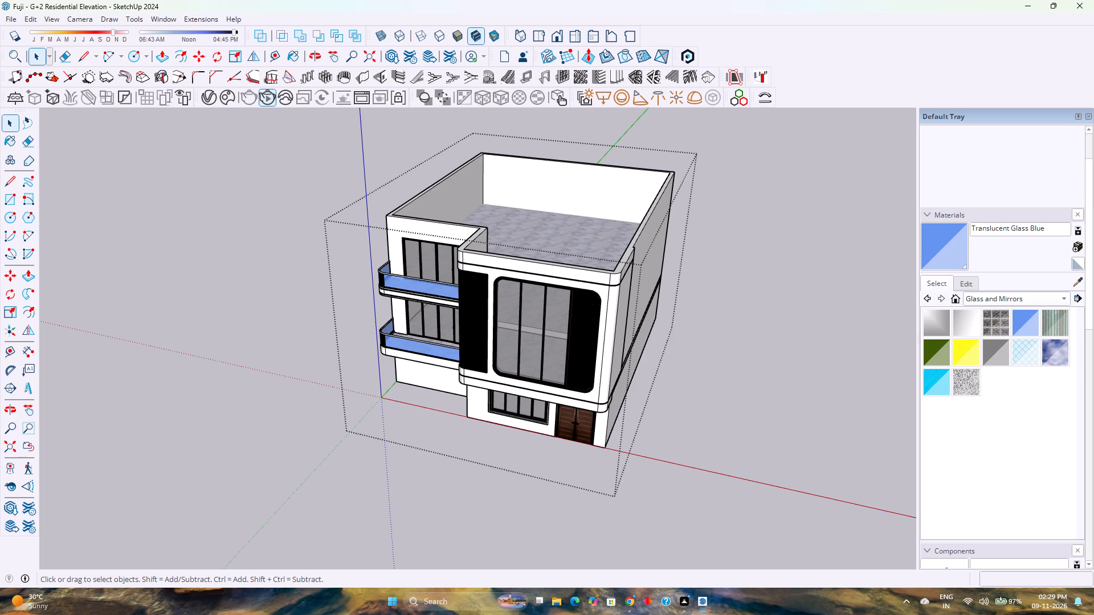
Edit the Translucent Glass Blue material to a paler tone with HLS saturation 42 and lightness 79.
click(967, 280)
drag(999, 386, 1009, 388)
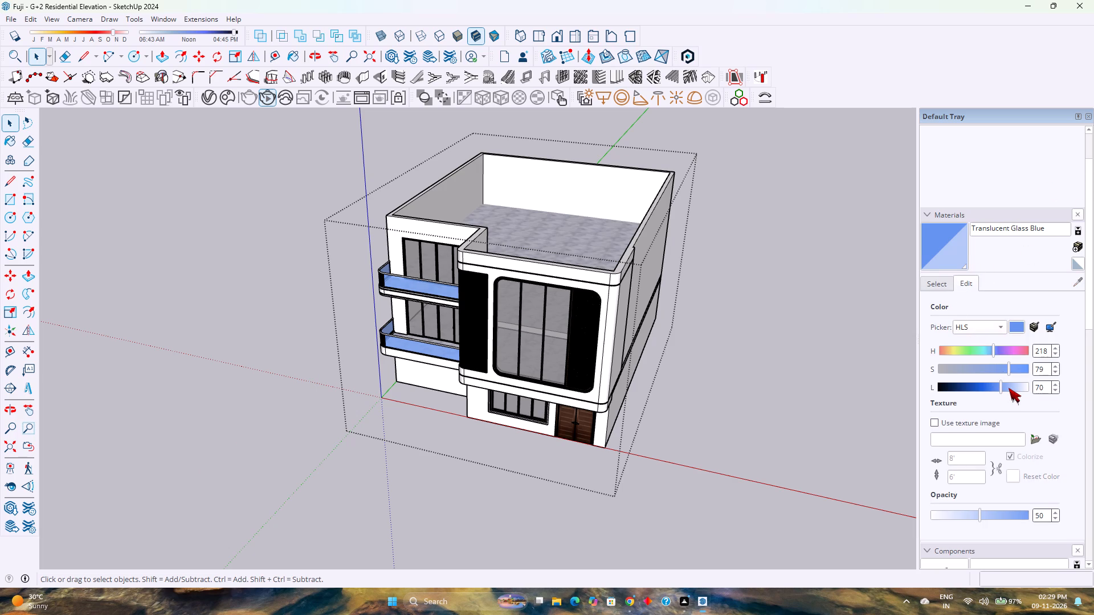
drag(1009, 388, 1013, 393)
drag(1006, 371, 977, 375)
click(1011, 386)
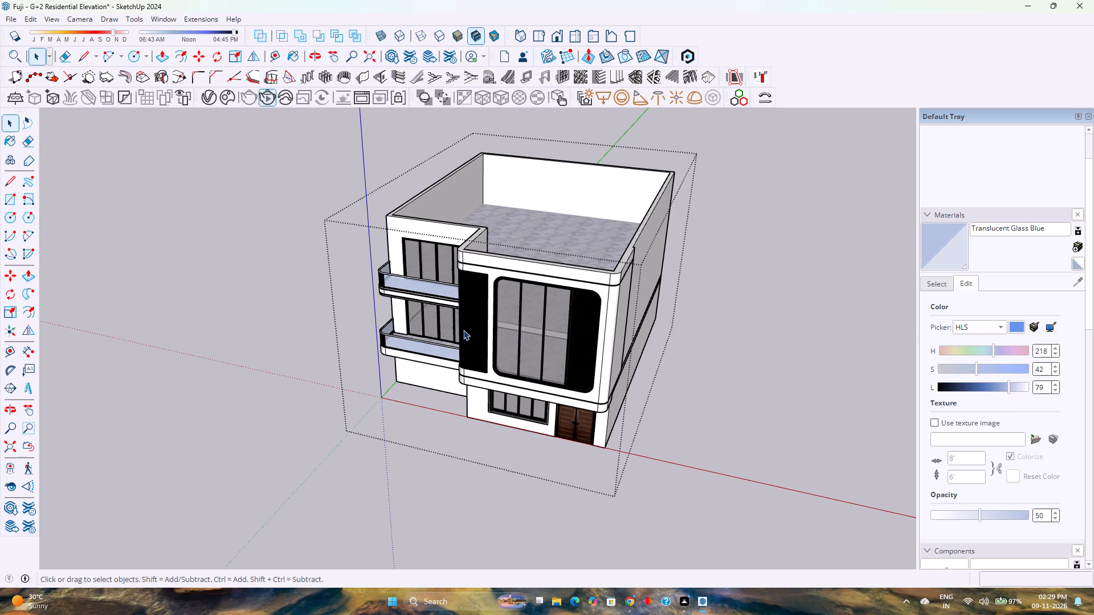
Examine the recoloured glass railings against the front elevation.
scroll(463, 330, up, 6)
shift+middle_drag(485, 314, 476, 392)
middle_drag(463, 387, 522, 322)
scroll(526, 316, down, 3)
middle_drag(399, 306, 475, 227)
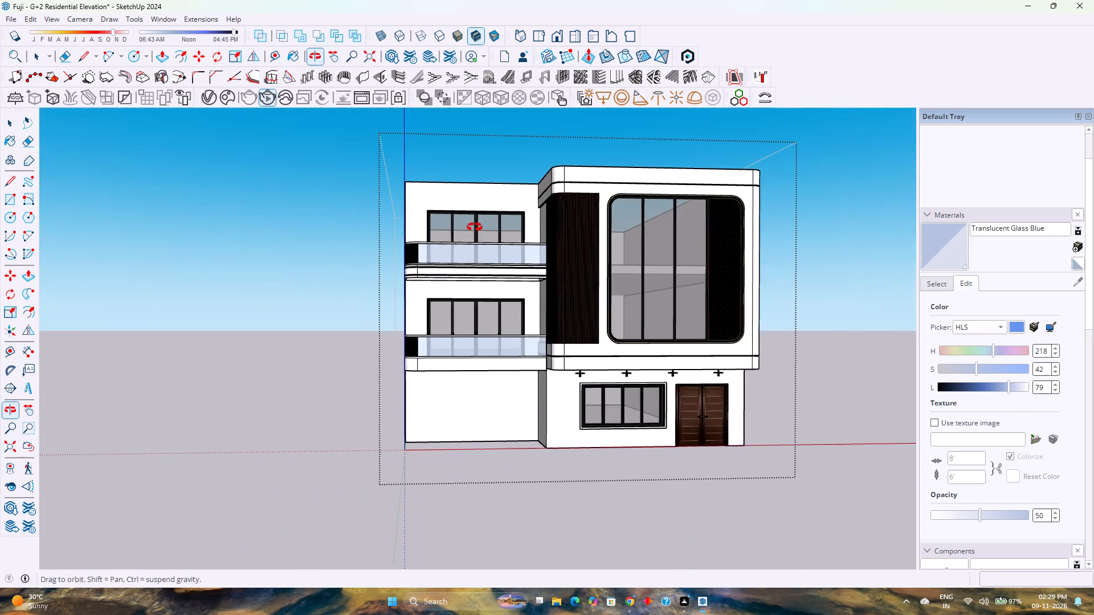
middle_drag(475, 227, 475, 227)
middle_drag(464, 238, 395, 249)
scroll(402, 251, down, 2)
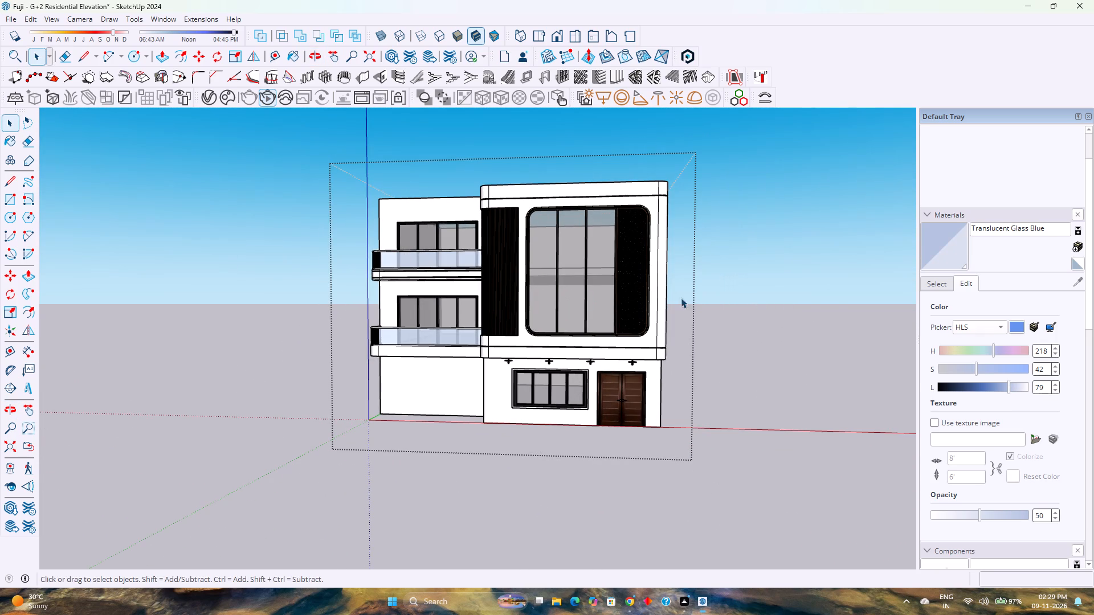
Soften and smooth the edge lines on the lower balcony's curved glass panel, then close its nested groups.
scroll(410, 330, up, 2)
scroll(345, 331, up, 10)
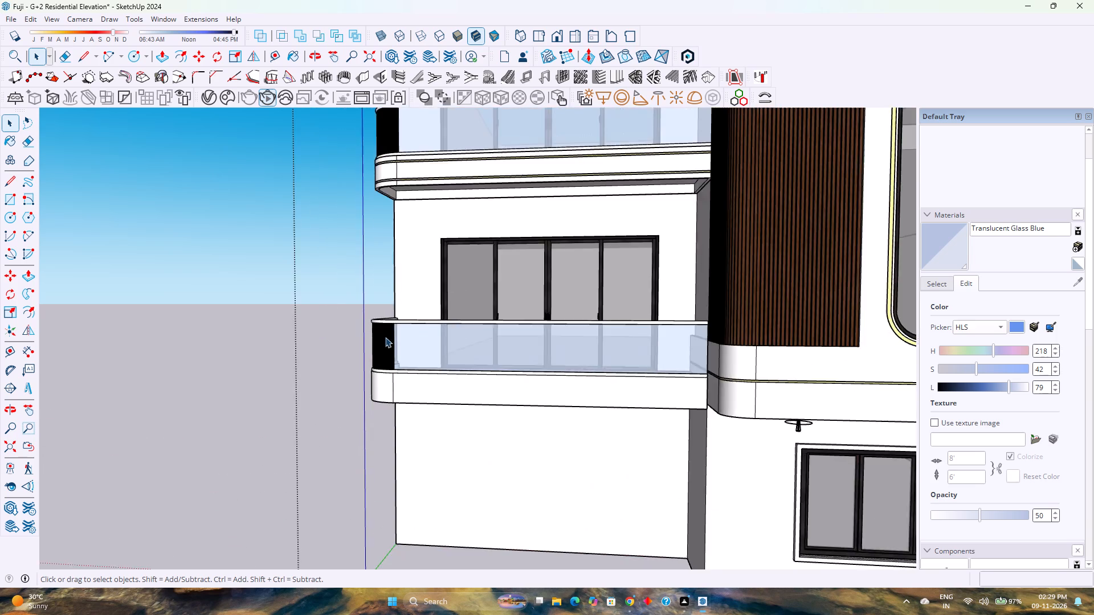
scroll(385, 337, up, 13)
middle_drag(372, 360, 518, 388)
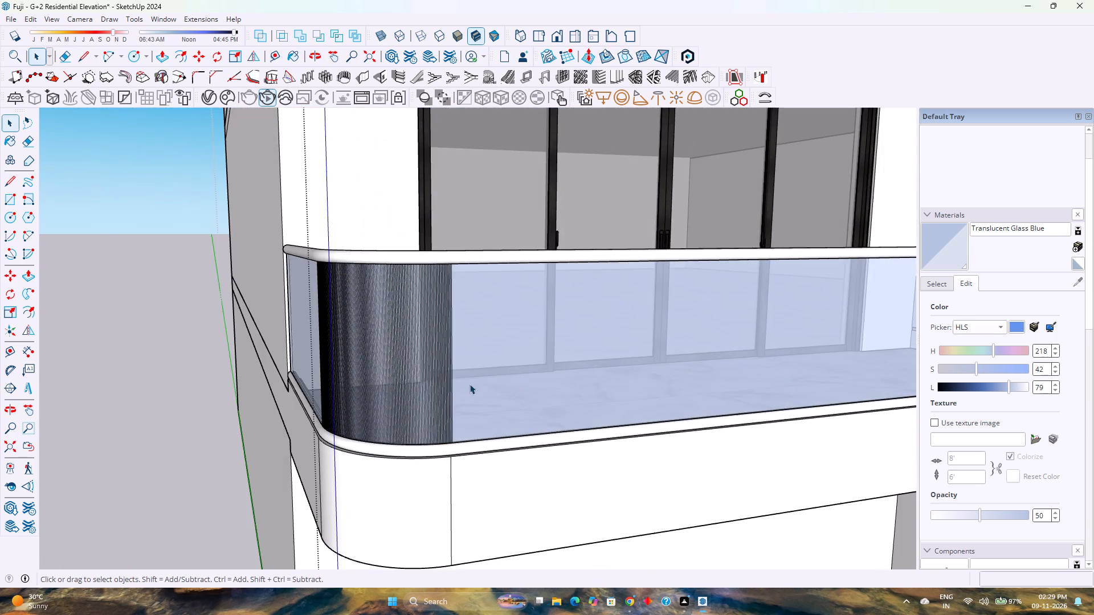
scroll(386, 383, up, 7)
middle_drag(384, 379, 560, 401)
double_click(521, 359)
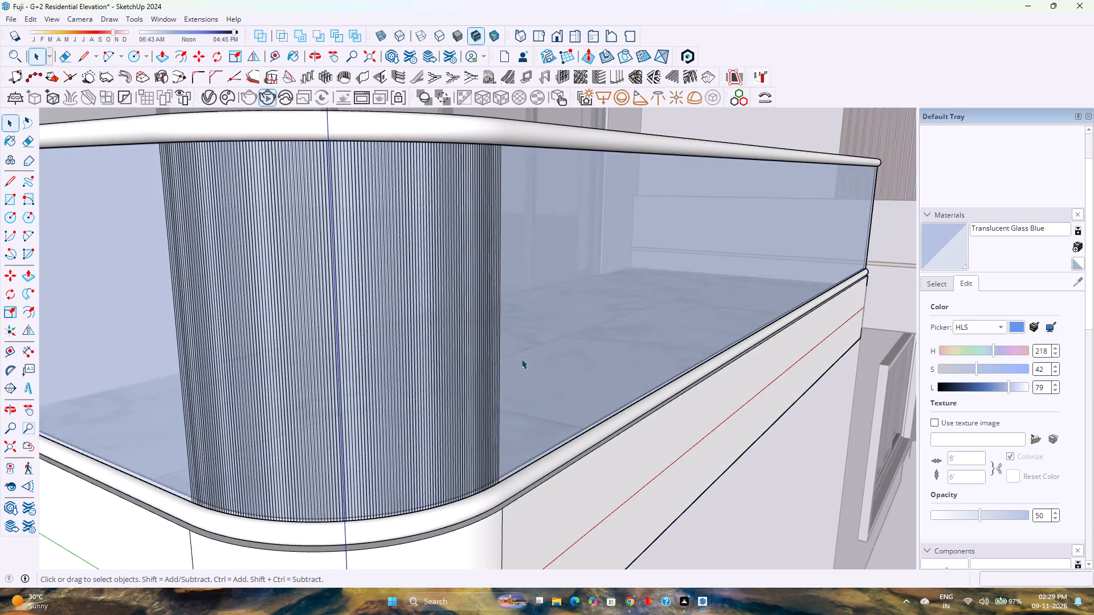
scroll(516, 359, up, 2)
triple_click(496, 352)
click(496, 352)
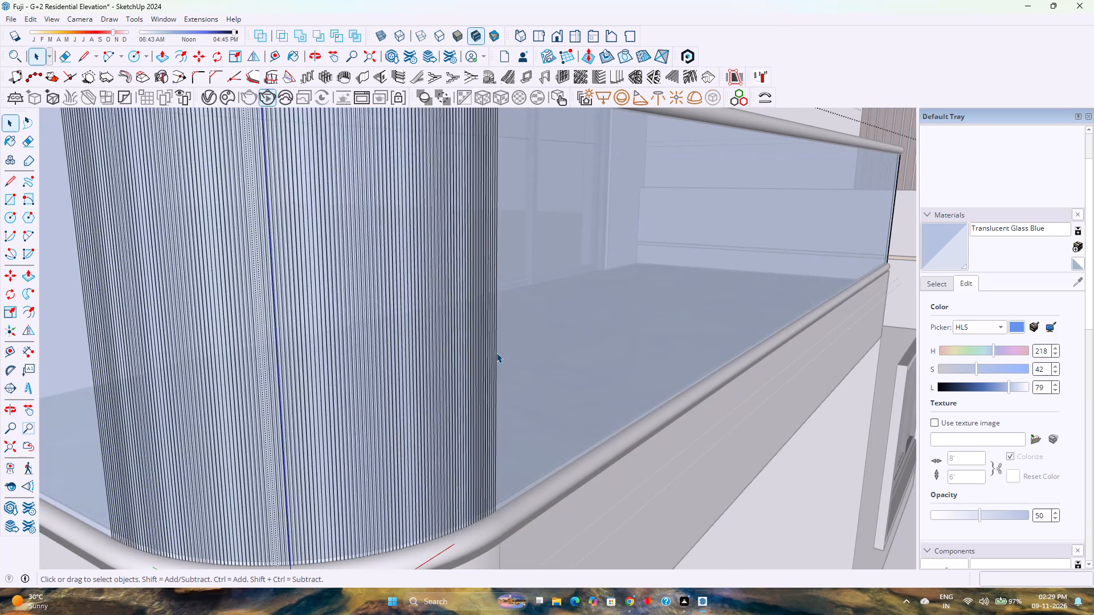
triple_click(496, 352)
click(496, 352)
right_click(496, 352)
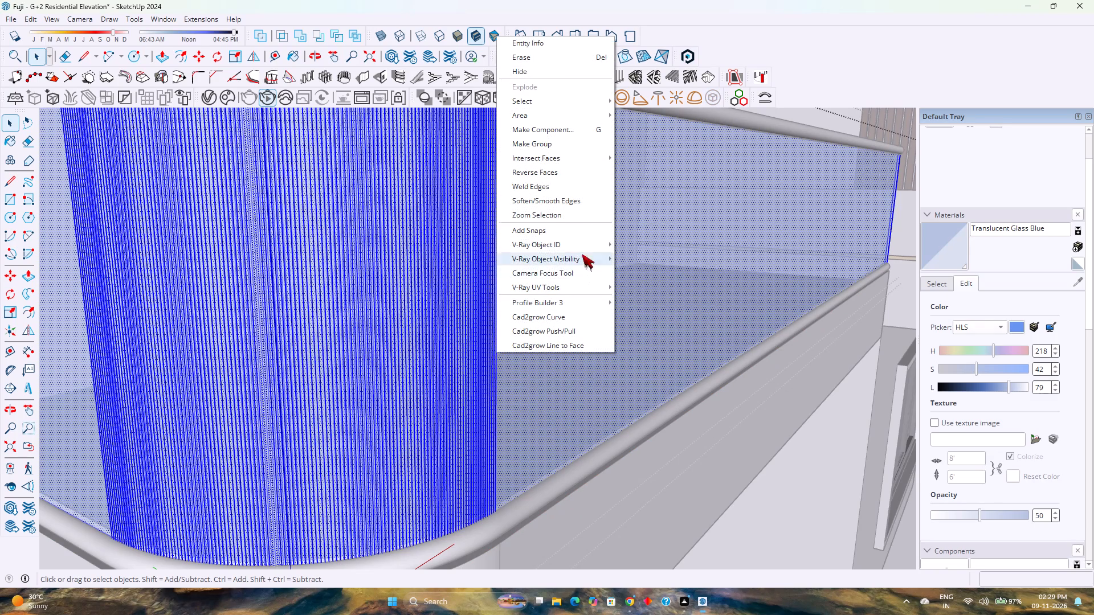
click(574, 199)
scroll(471, 347, down, 5)
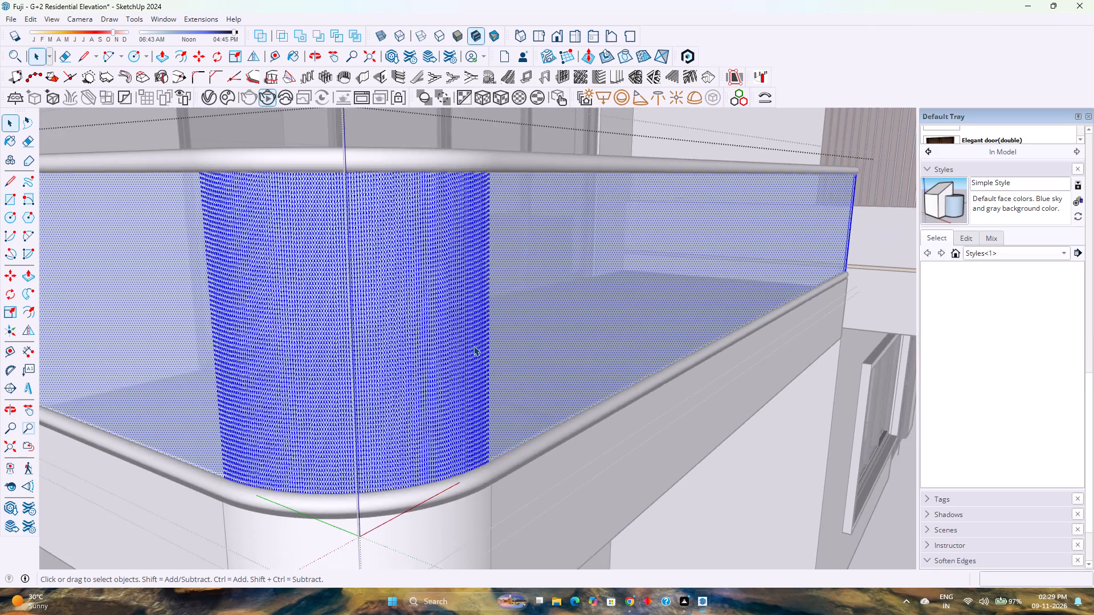
scroll(473, 346, down, 20)
scroll(473, 346, down, 3)
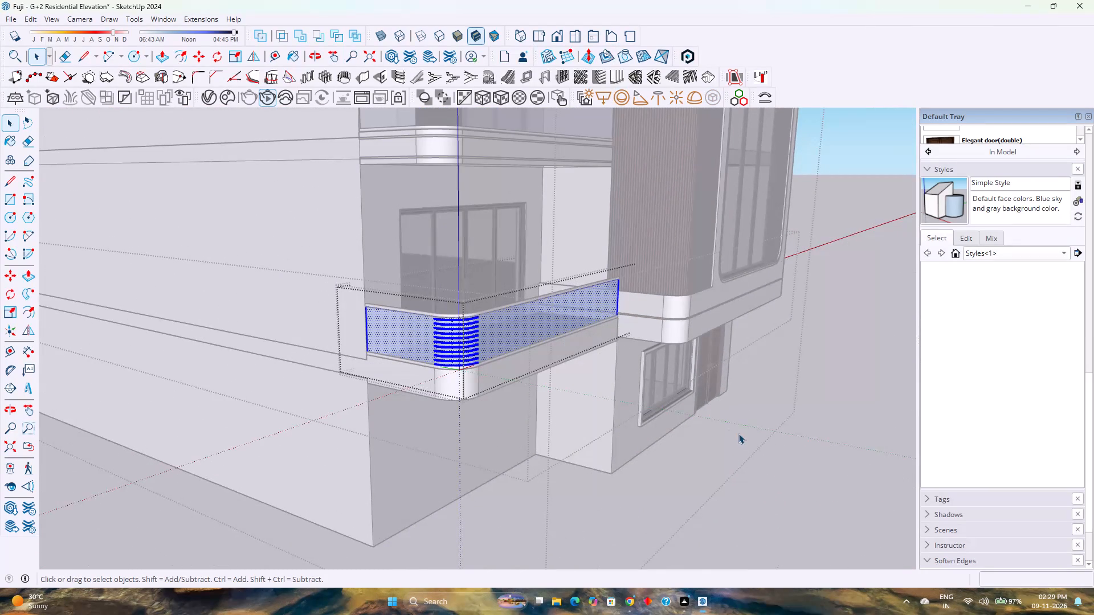
click(808, 461)
click(806, 461)
scroll(675, 396, up, 2)
middle_drag(646, 387, 645, 448)
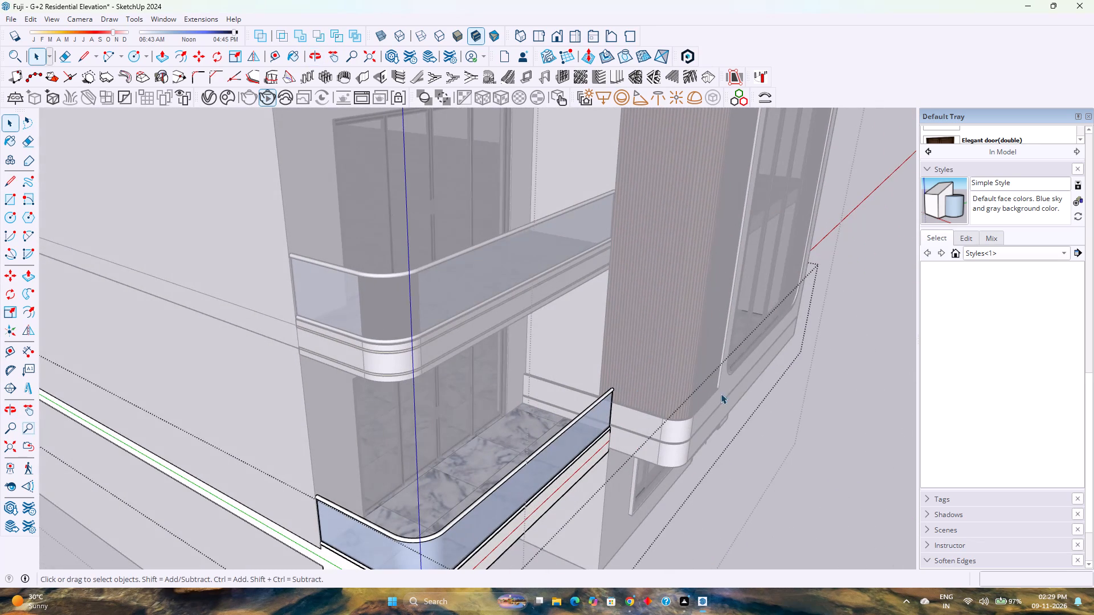
click(854, 433)
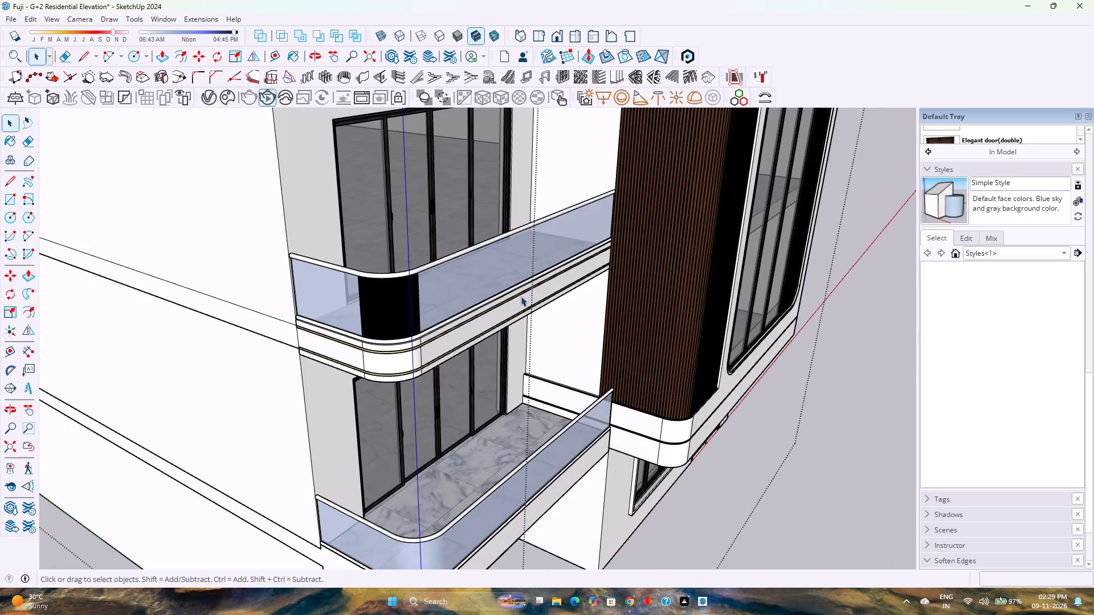
Soften and smooth the upper balcony's curved glass edges at 20 degrees between normals, then close its nested groups.
triple_click(400, 297)
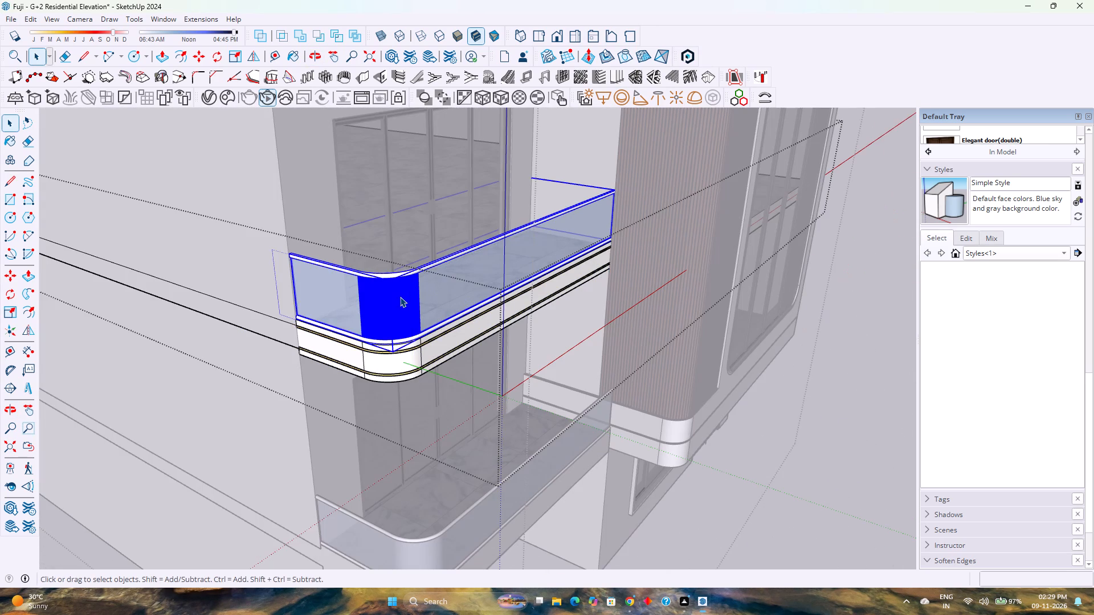
double_click(401, 298)
double_click(401, 298)
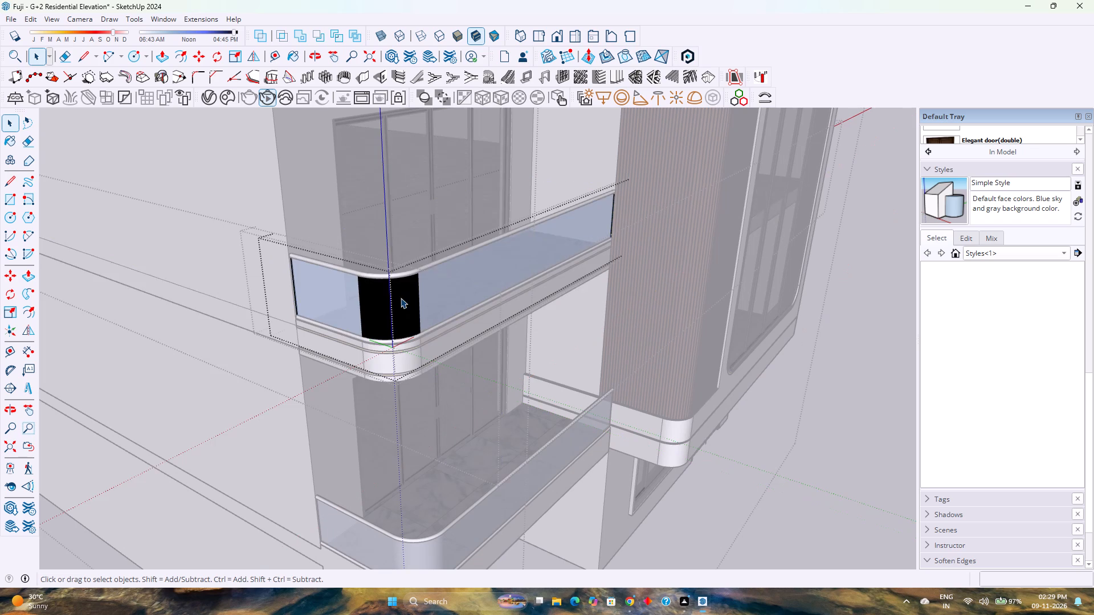
triple_click(401, 298)
right_click(402, 298)
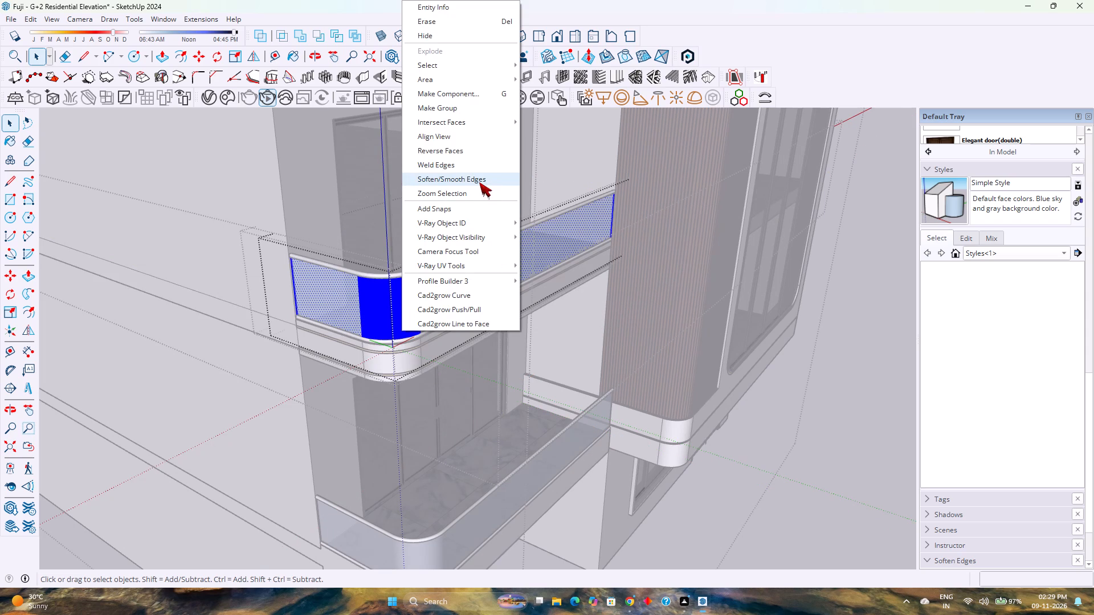
click(479, 182)
click(835, 434)
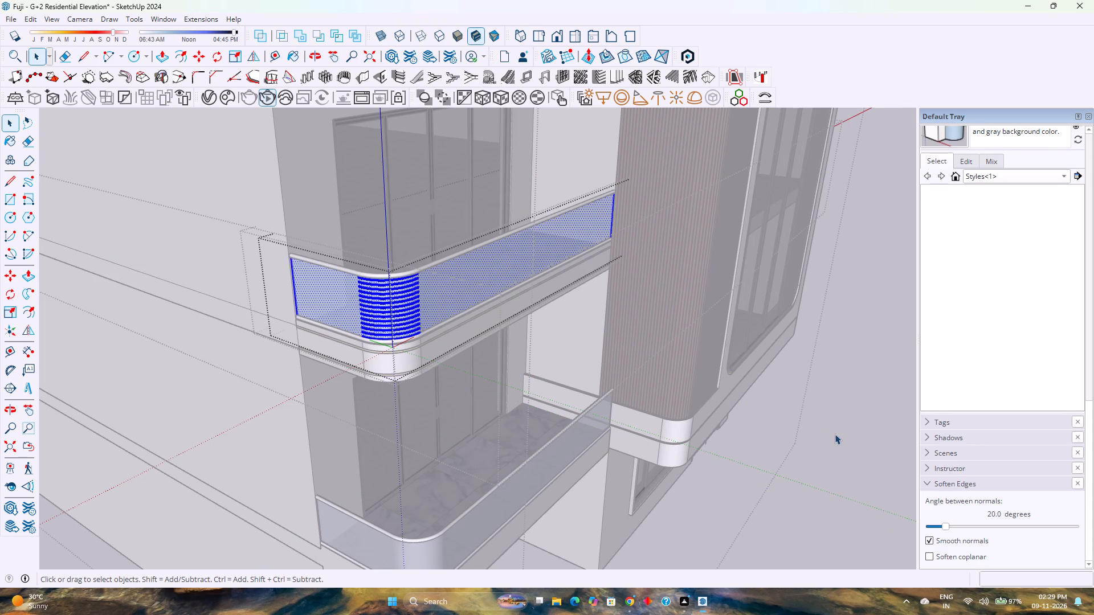
click(832, 434)
scroll(775, 435, down, 4)
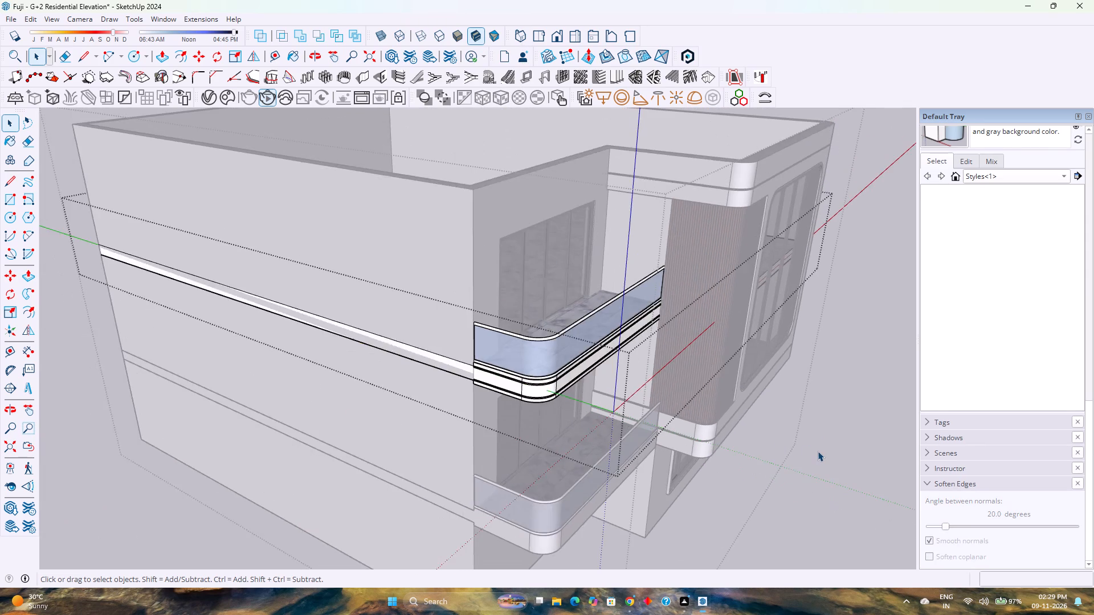
scroll(818, 451, down, 2)
click(820, 451)
Save the model with the whole front elevation in view.
middle_drag(806, 452, 527, 382)
middle_click(521, 378)
scroll(515, 372, down, 4)
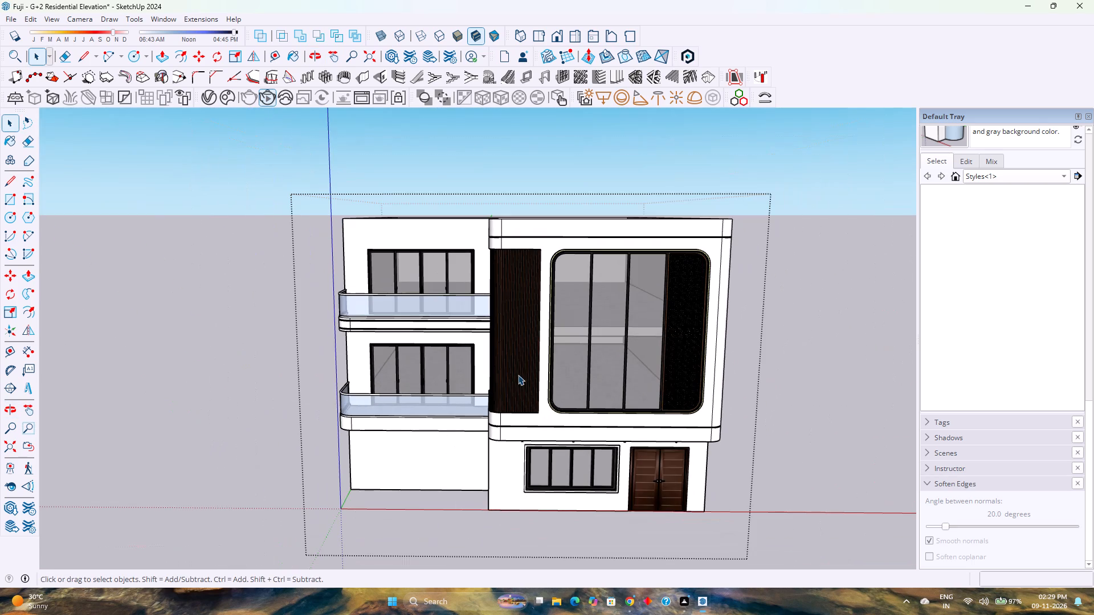
click(12, 17)
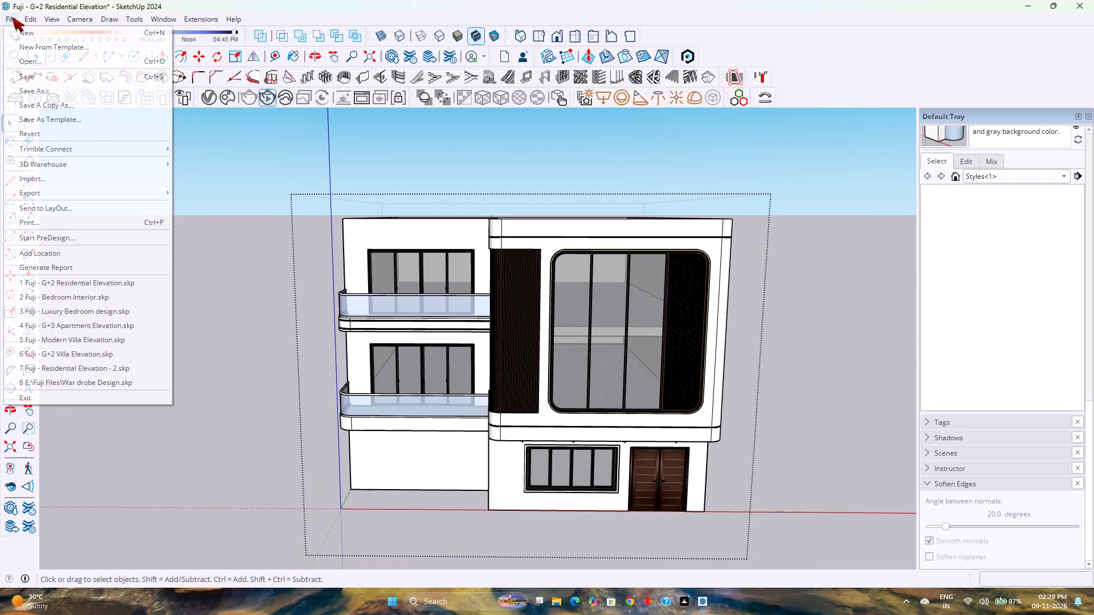
click(40, 77)
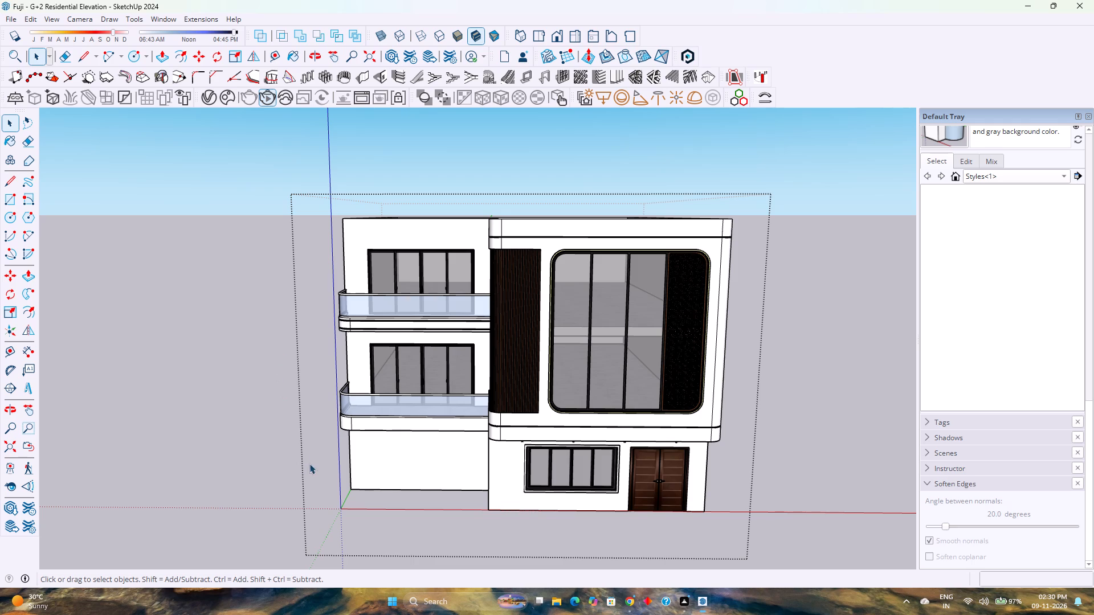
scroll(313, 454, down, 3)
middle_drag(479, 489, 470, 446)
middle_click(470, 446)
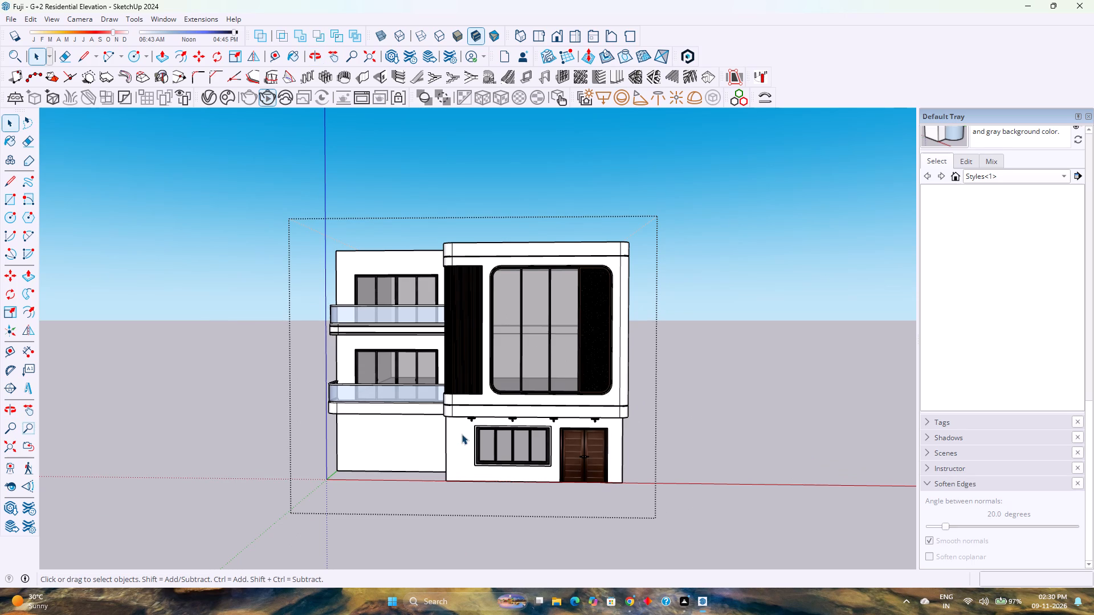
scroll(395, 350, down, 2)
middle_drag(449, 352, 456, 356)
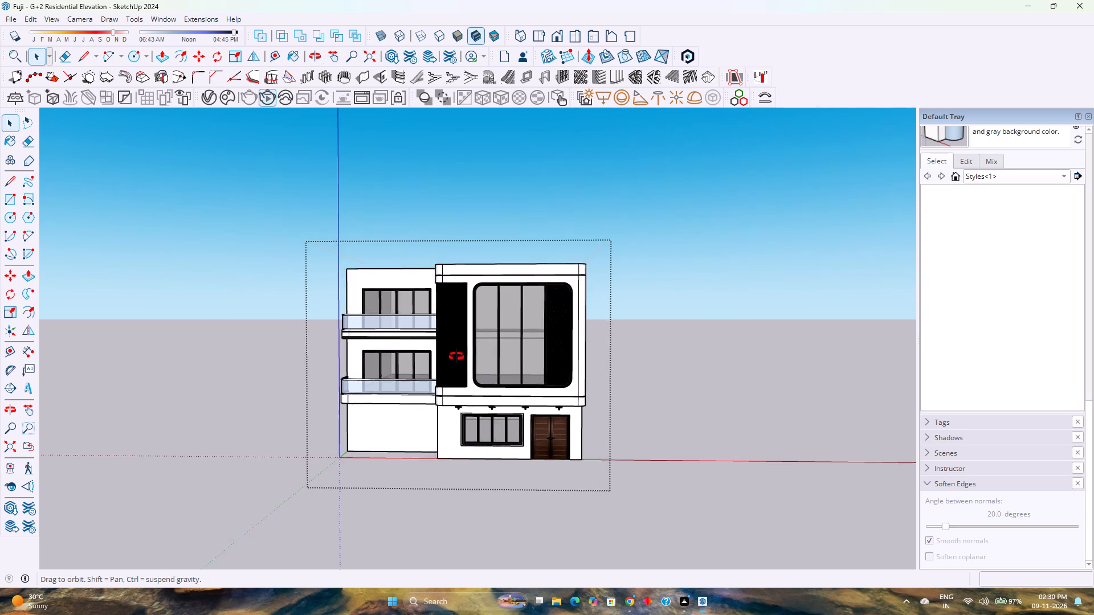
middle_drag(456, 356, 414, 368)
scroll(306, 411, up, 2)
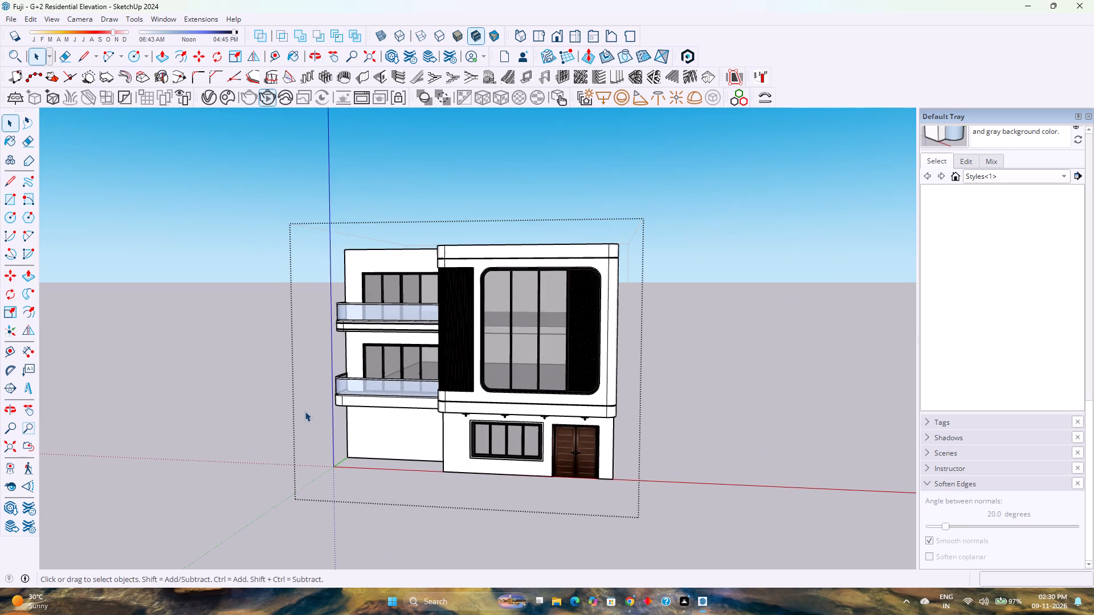
Examine the whole building from the front, side and above, checking the balconies, glazing and facade panels.
middle_drag(305, 412, 70, 474)
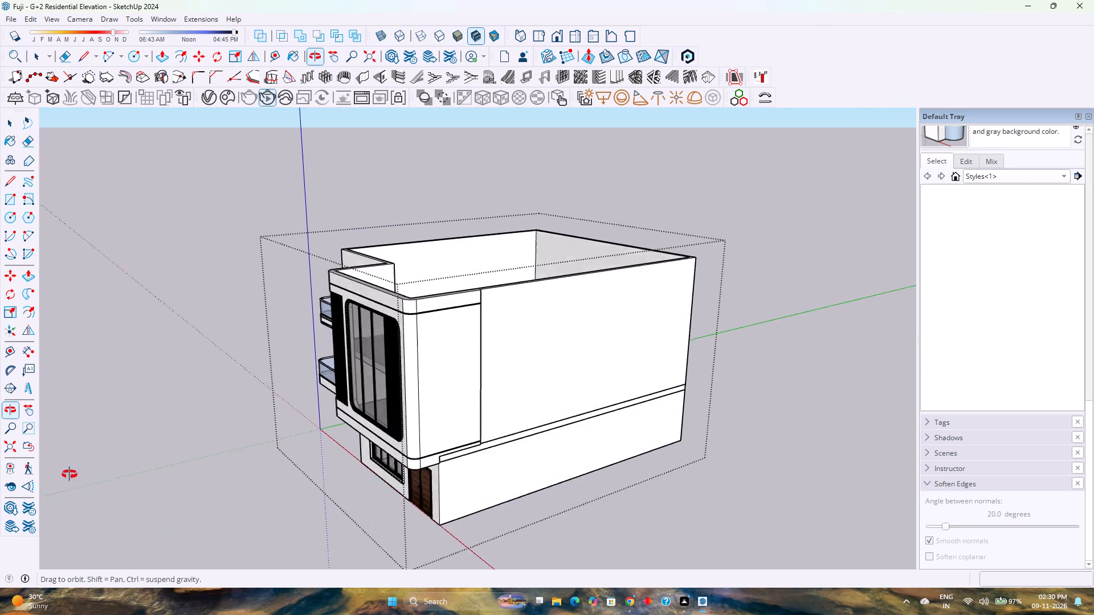
middle_drag(70, 474, 311, 450)
middle_click(311, 450)
scroll(311, 449, down, 2)
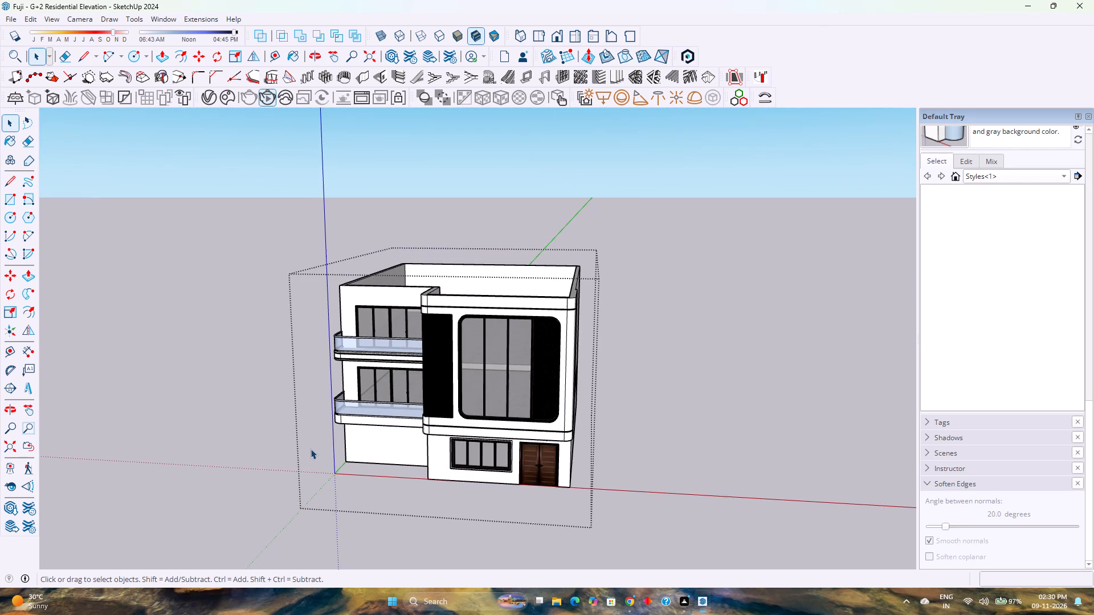
scroll(311, 446, down, 1)
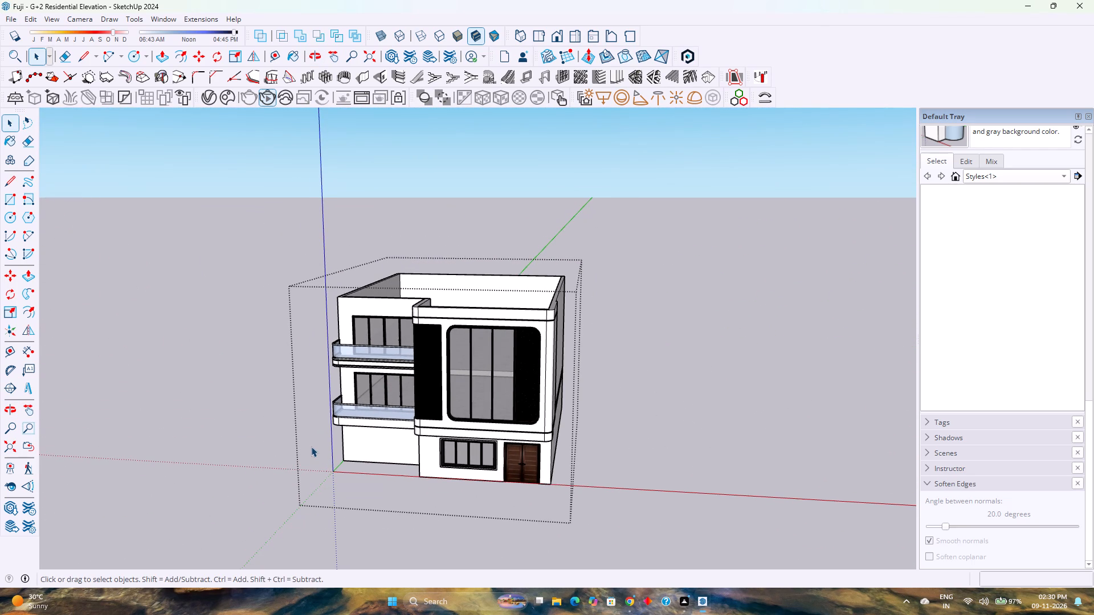
scroll(332, 442, down, 3)
scroll(332, 442, up, 4)
middle_drag(344, 433, 422, 359)
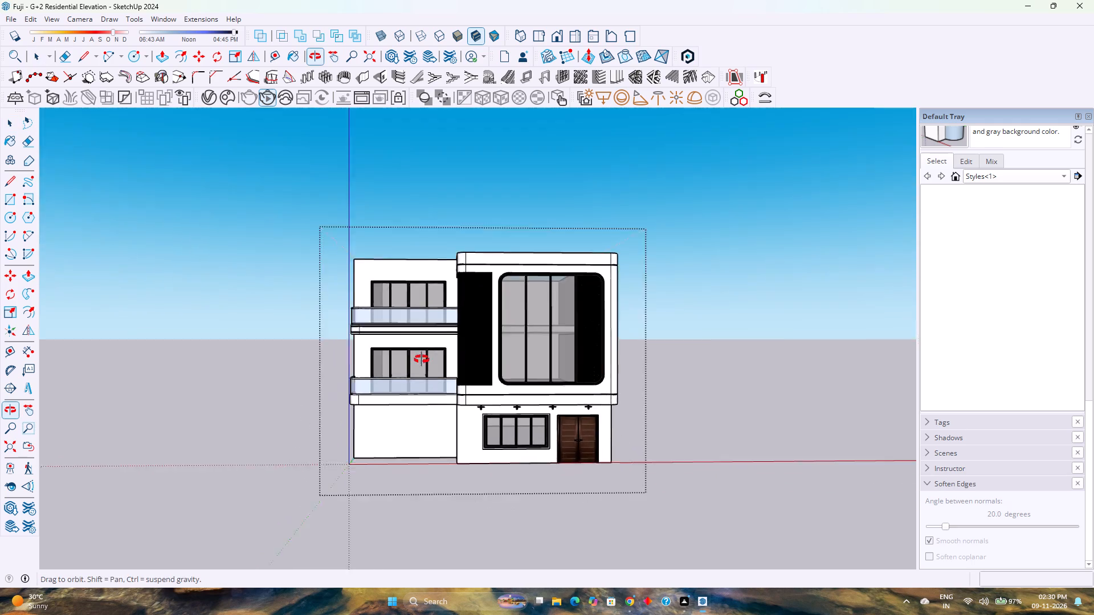
middle_drag(422, 359, 429, 355)
scroll(514, 329, up, 3)
middle_drag(513, 358, 468, 349)
middle_click(468, 349)
scroll(468, 349, up, 3)
scroll(468, 349, down, 4)
scroll(468, 350, up, 3)
middle_drag(477, 356, 385, 444)
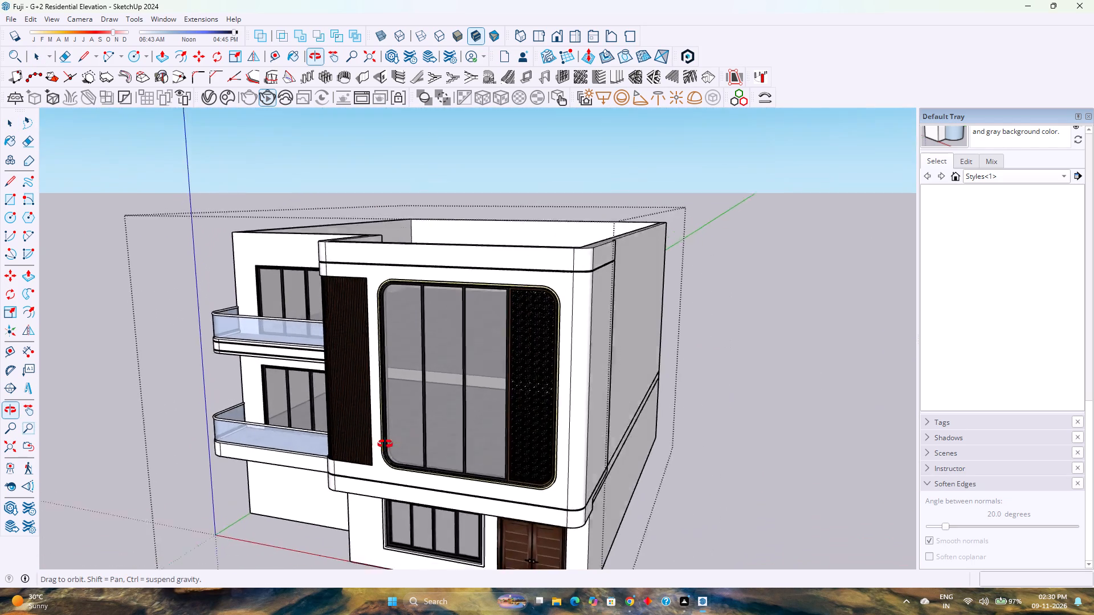
middle_drag(385, 444, 446, 435)
middle_drag(446, 435, 485, 432)
middle_click(485, 432)
scroll(485, 432, down, 3)
scroll(358, 433, up, 4)
scroll(358, 433, down, 4)
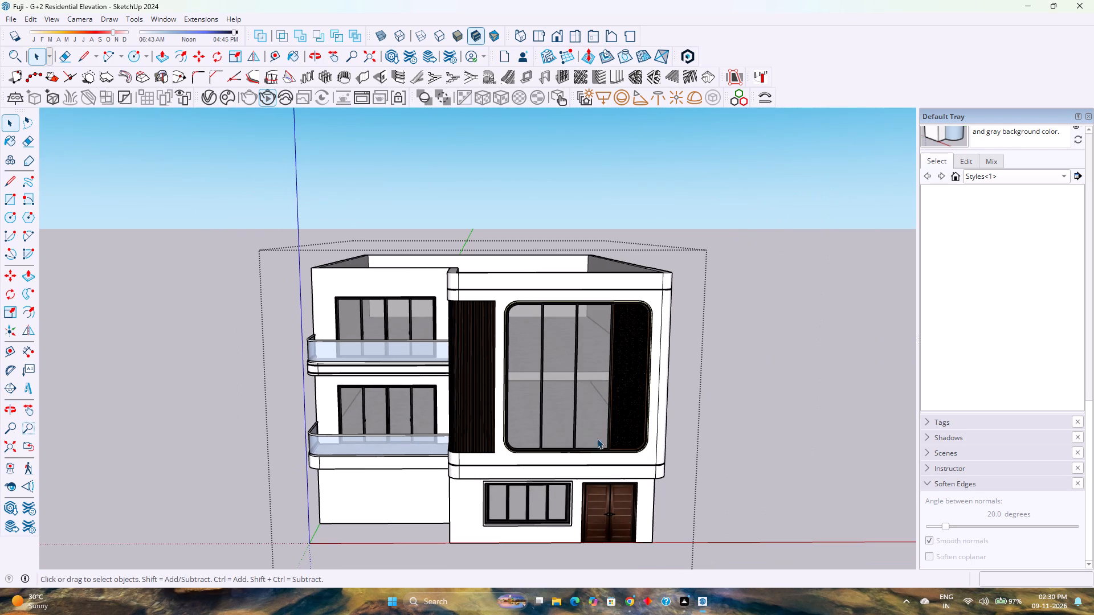